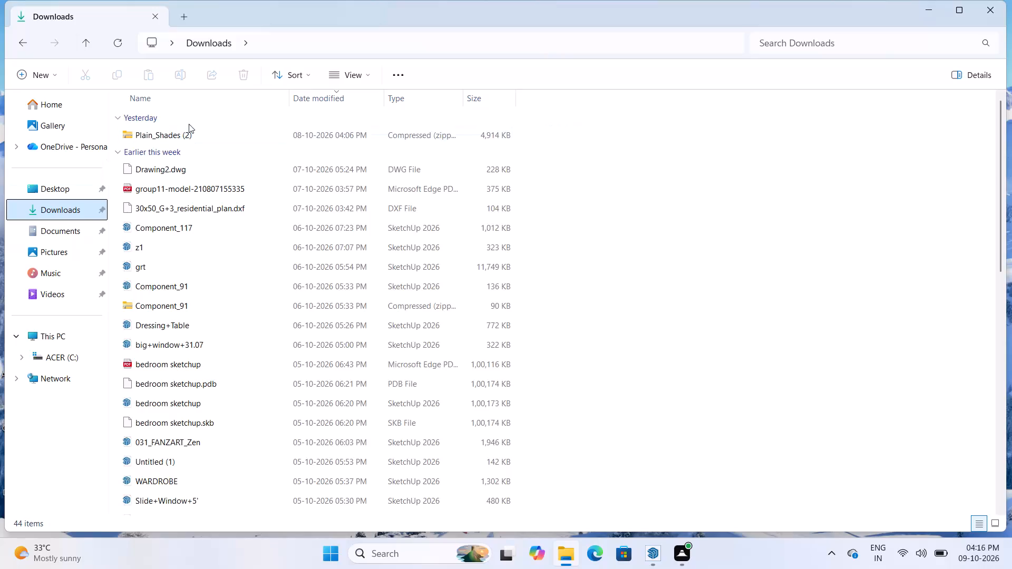
Look inside the Plain_Shades (2) archive and its nested sketchup archive, and return to the Downloads folder.
right_click(194, 133)
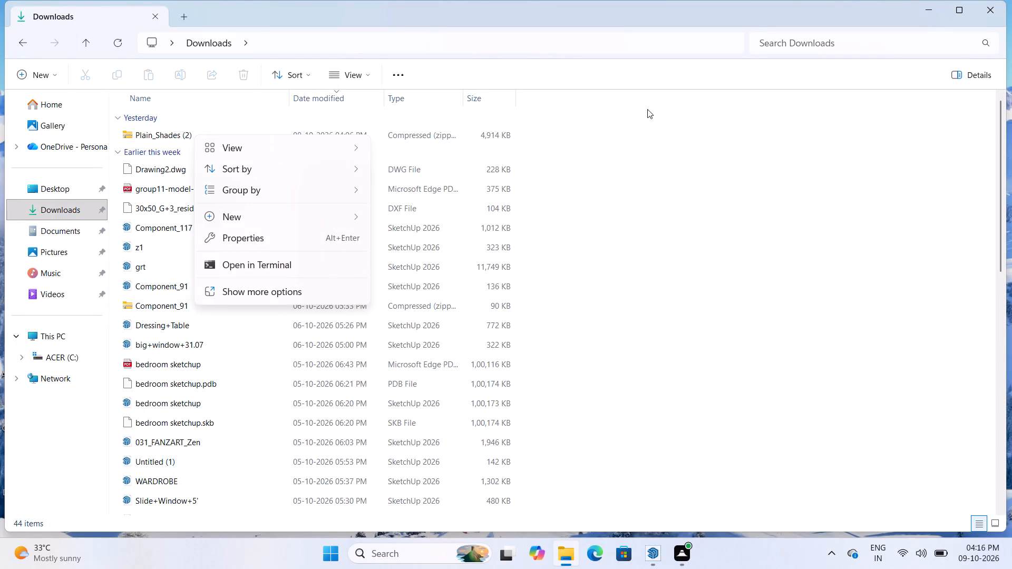
double_click(164, 139)
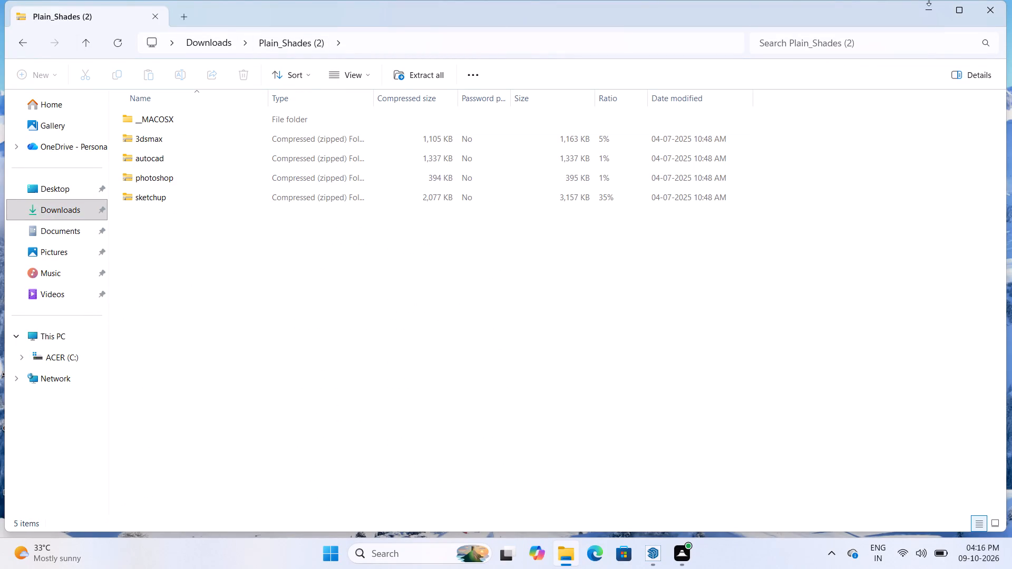
right_click(158, 197)
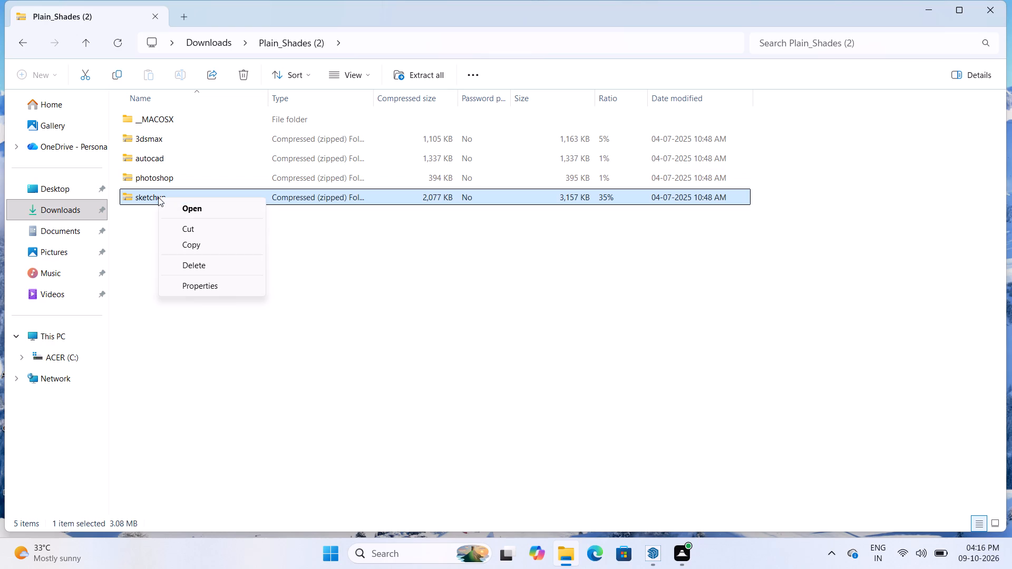
left_click(199, 202)
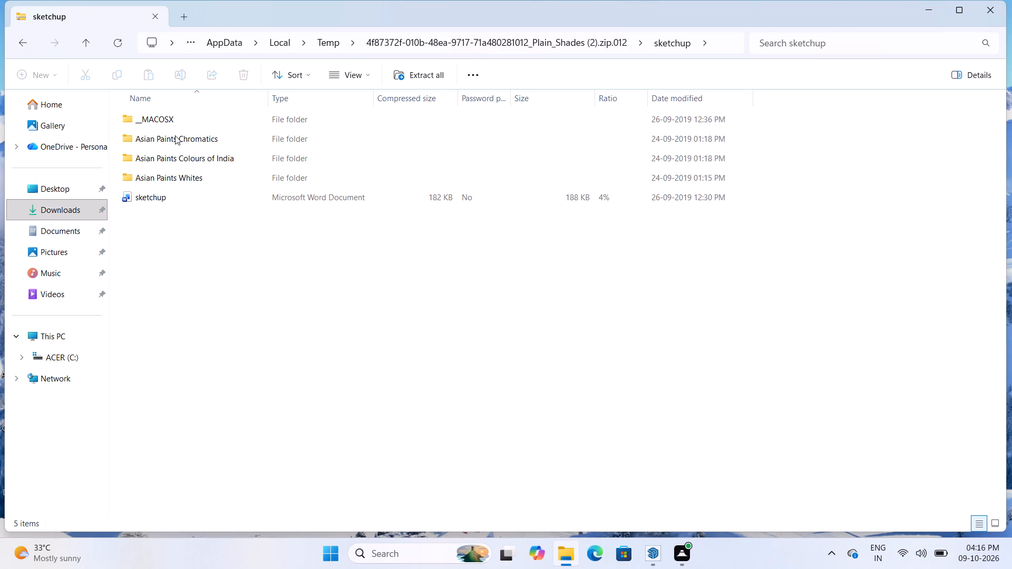
left_click(12, 48)
left_click(21, 43)
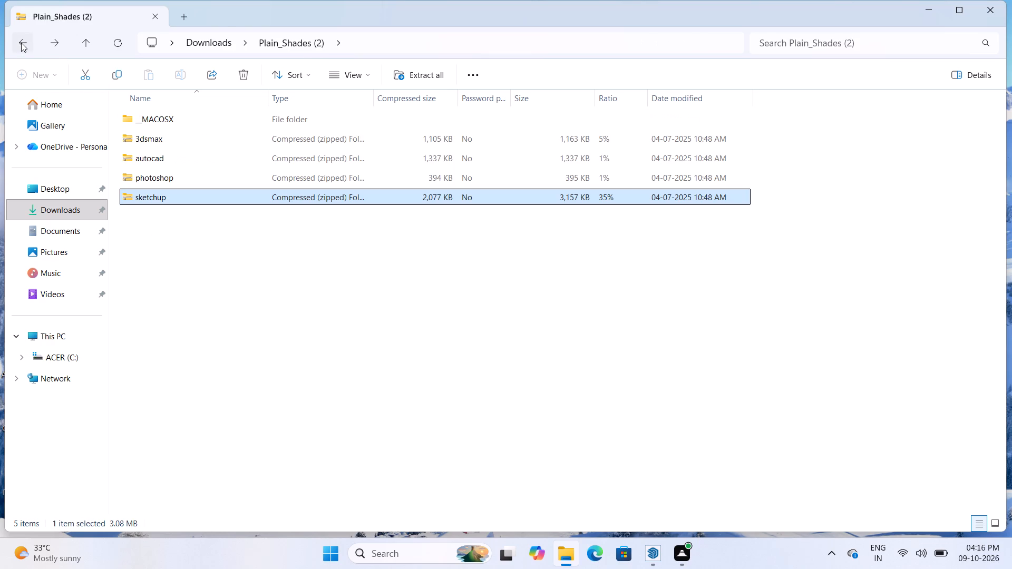
left_click(21, 43)
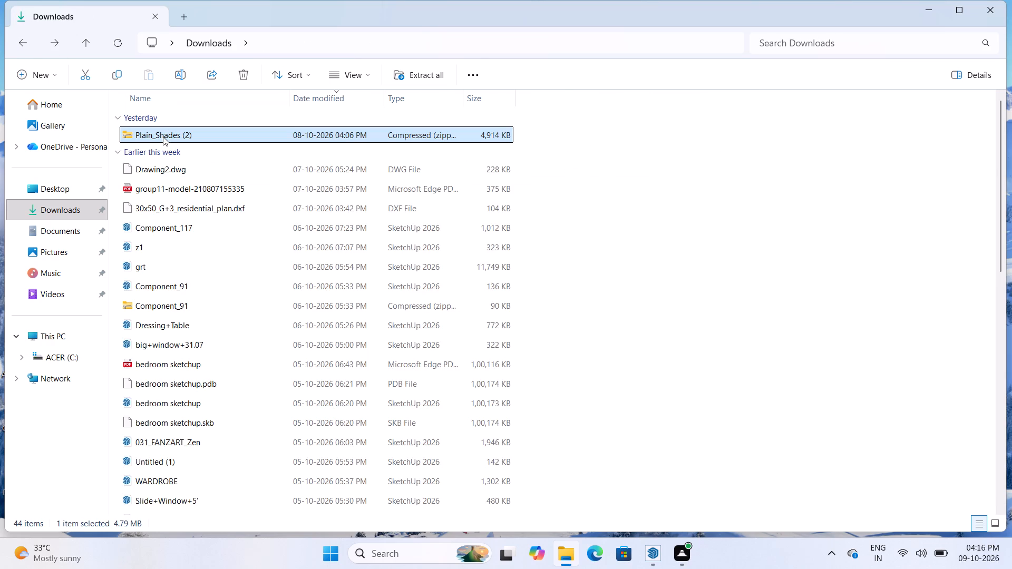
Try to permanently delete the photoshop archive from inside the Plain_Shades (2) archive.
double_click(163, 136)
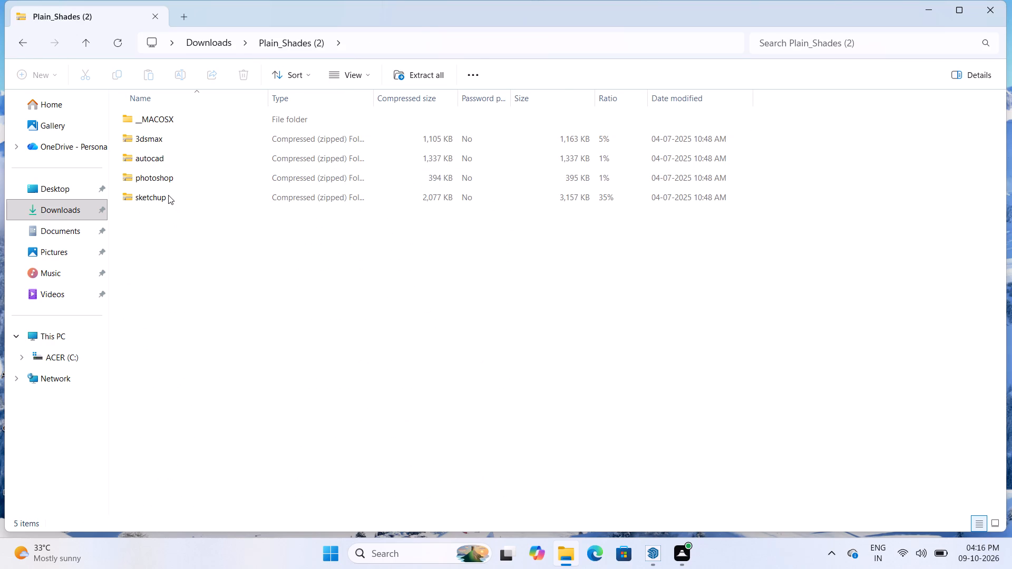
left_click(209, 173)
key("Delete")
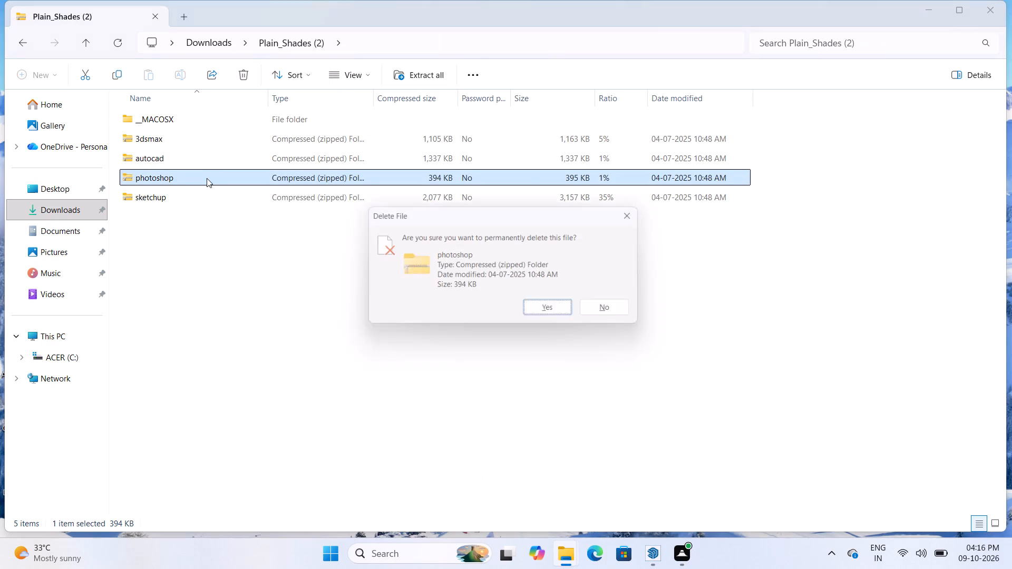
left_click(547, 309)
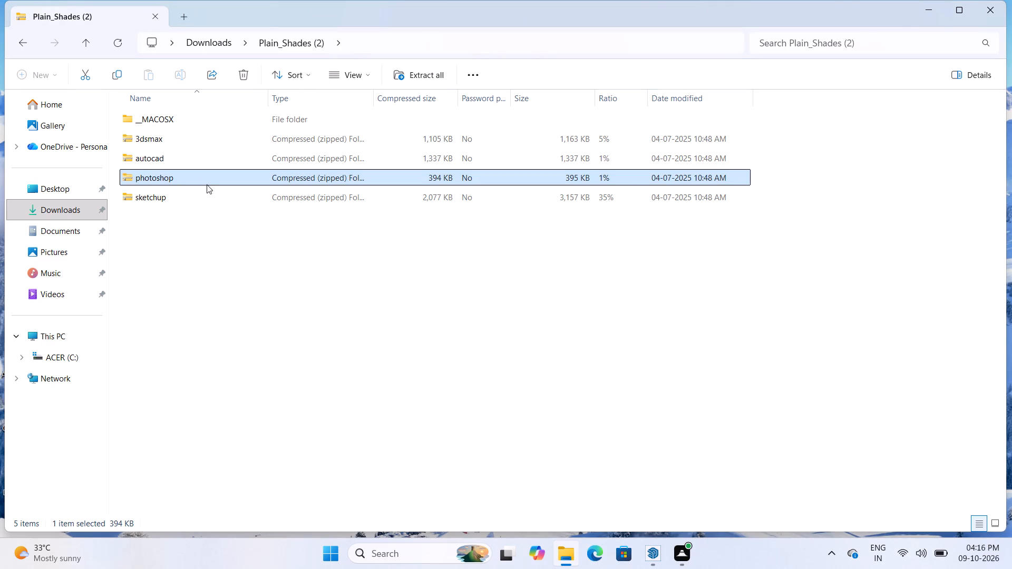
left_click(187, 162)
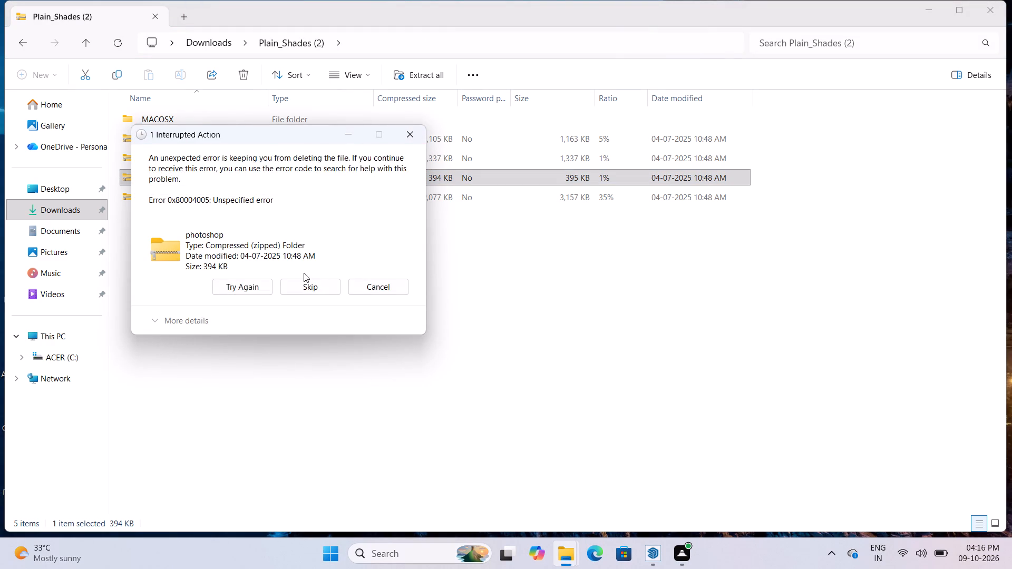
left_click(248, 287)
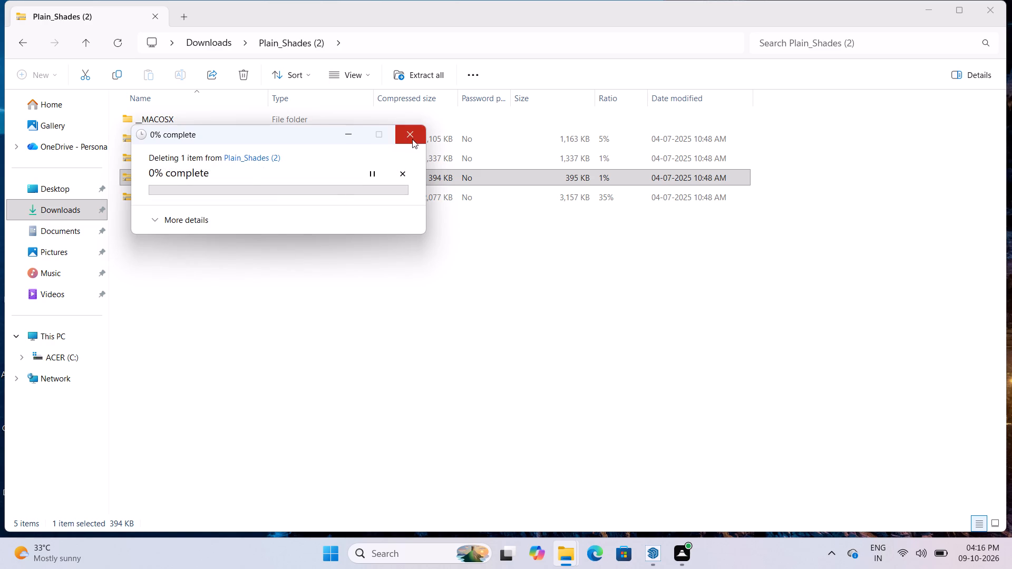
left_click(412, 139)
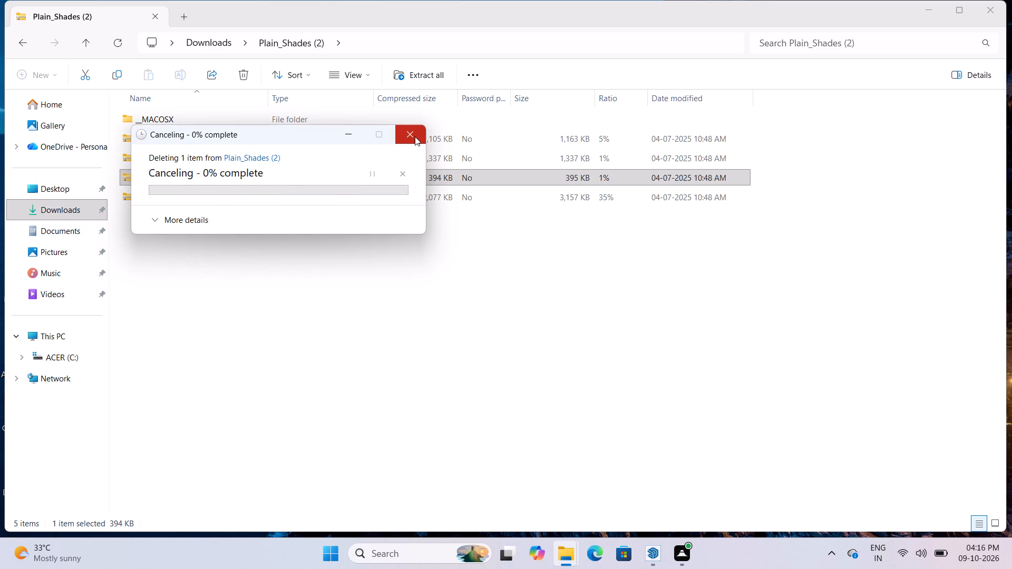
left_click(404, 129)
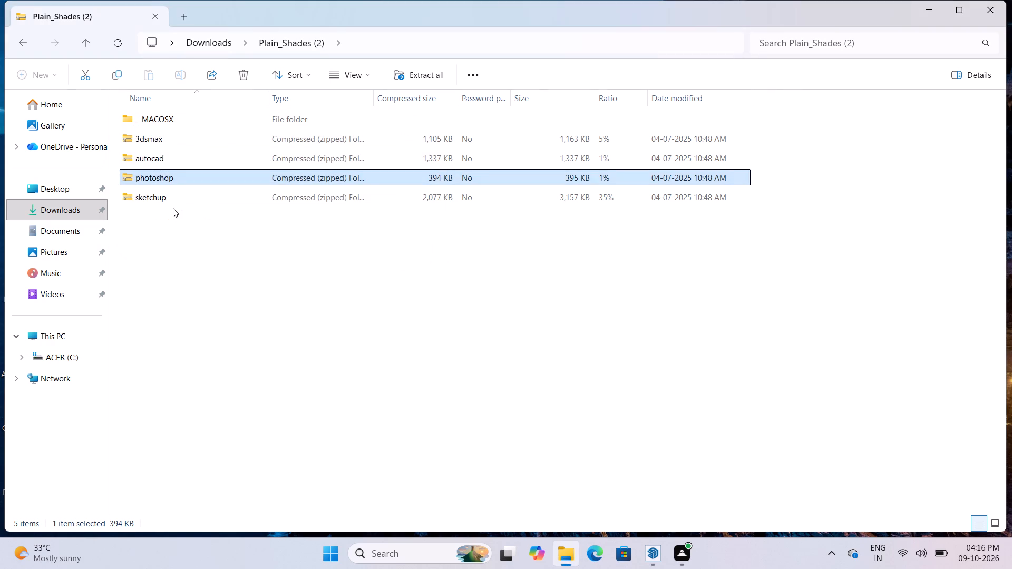
Check the contents of the Asian Paints Chromatics folder in the nested sketchup archive and copy that folder.
double_click(174, 203)
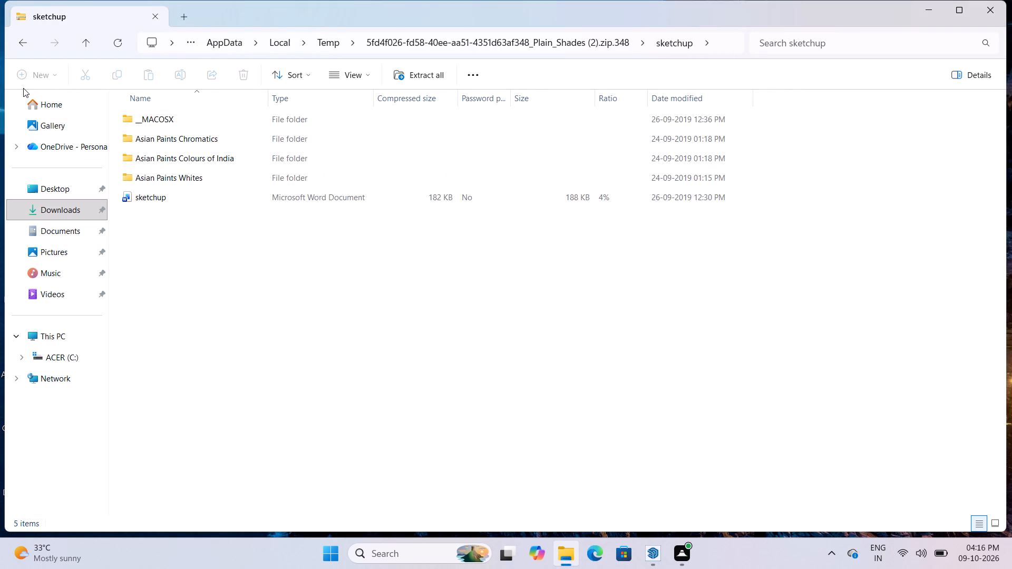
double_click(190, 144)
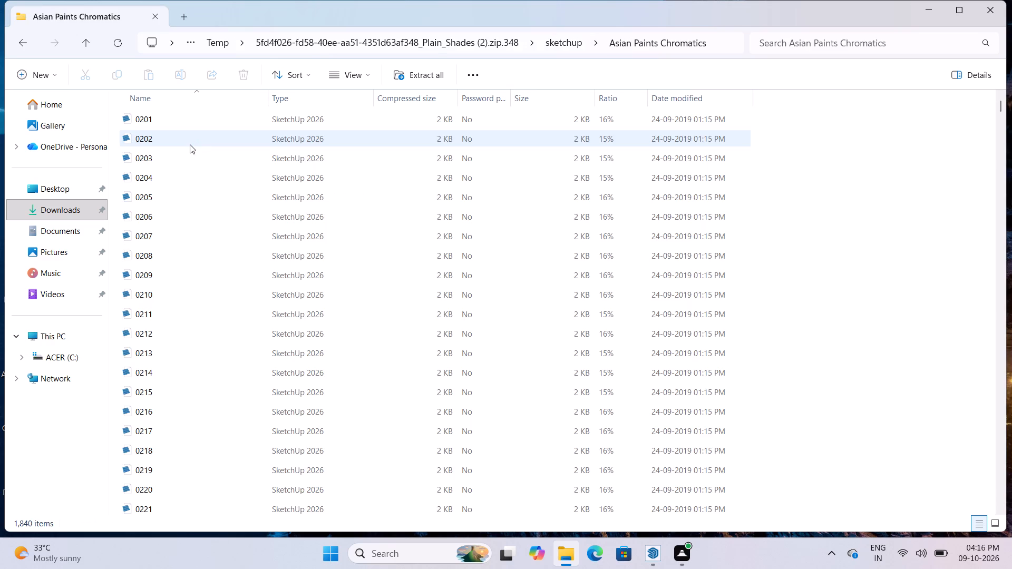
left_click(30, 47)
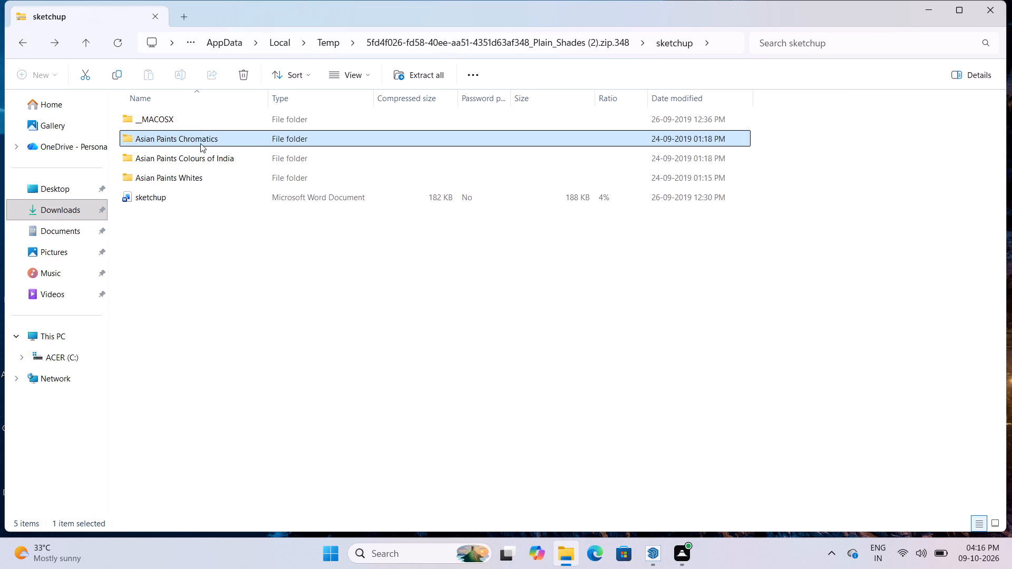
right_click(206, 138)
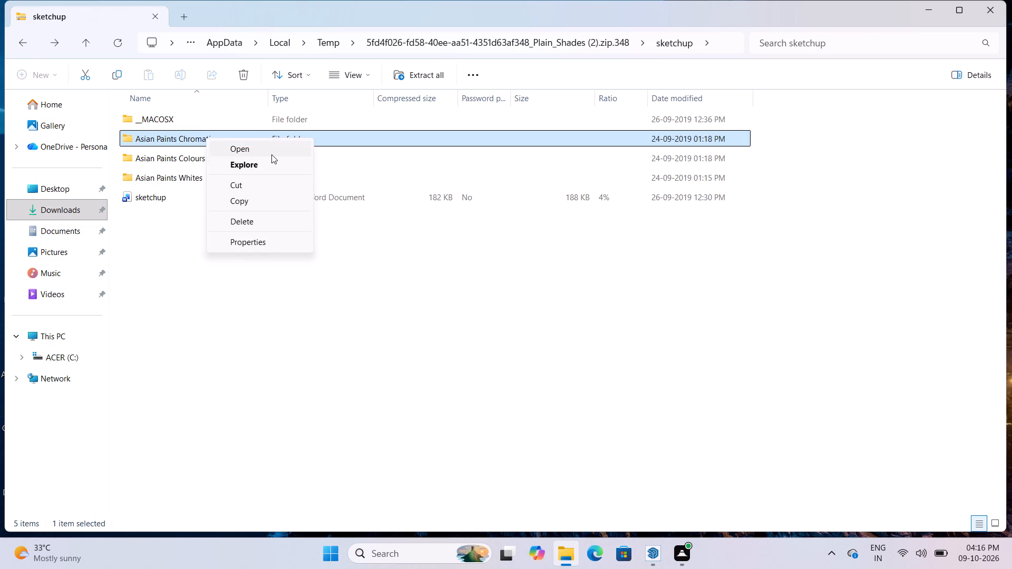
left_click(246, 199)
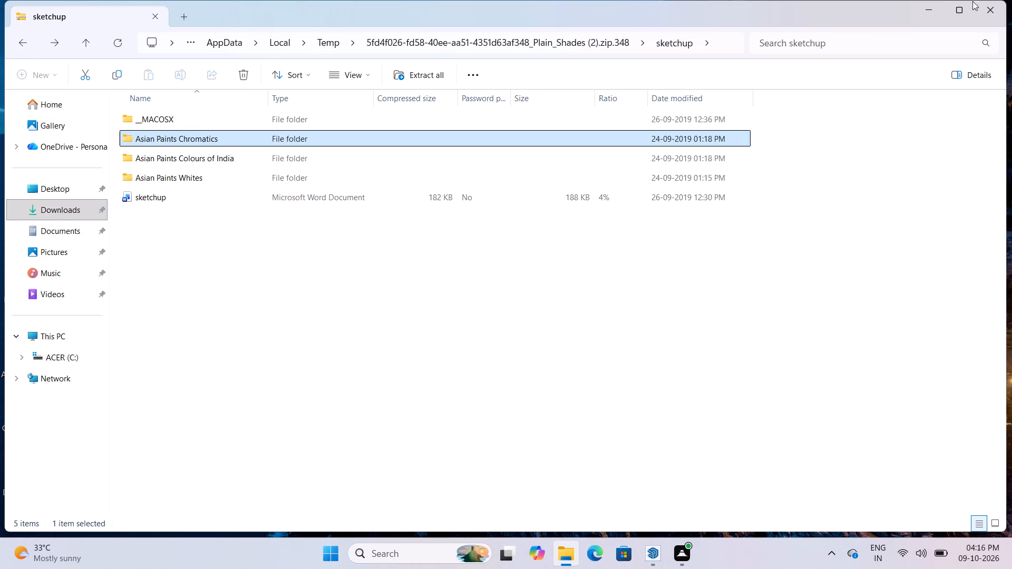
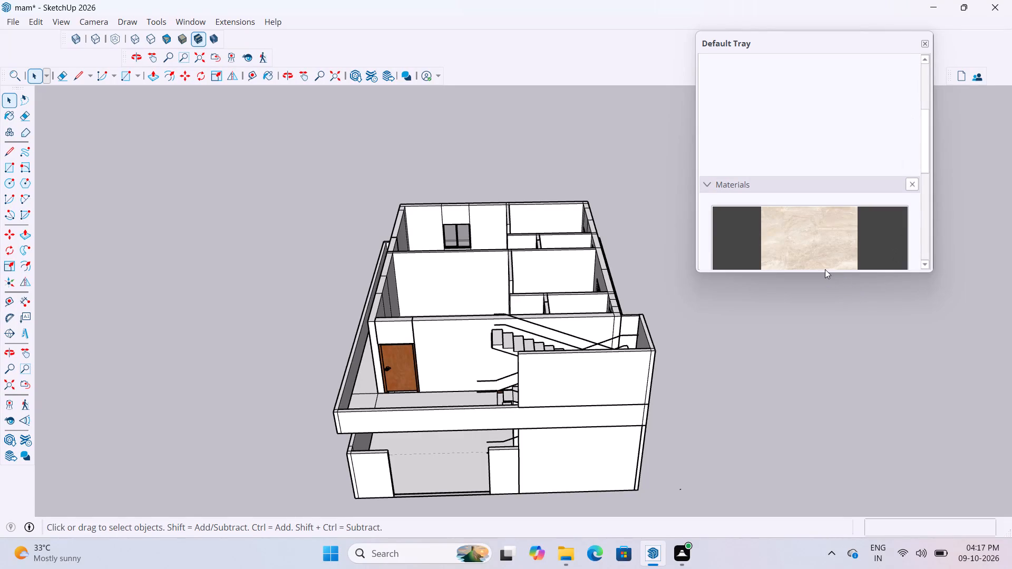
Enlarge the tray to show the full materials browser and open the Asian Paints Chromatics folder from the Desktop as a material collection.
left_click_drag(823, 270, 831, 518)
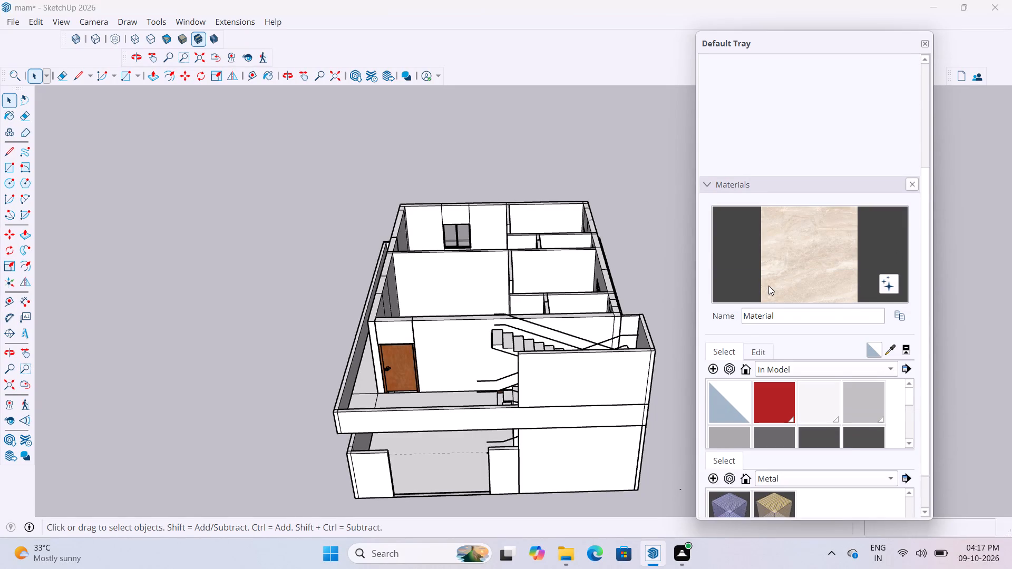
scroll(777, 280, "down", 5)
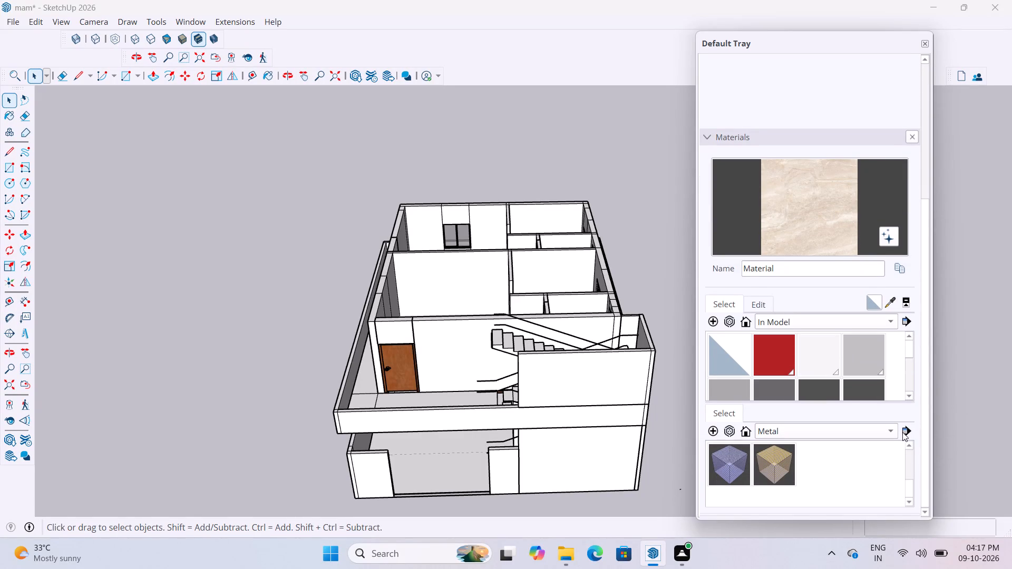
left_click(907, 429)
left_click(909, 454)
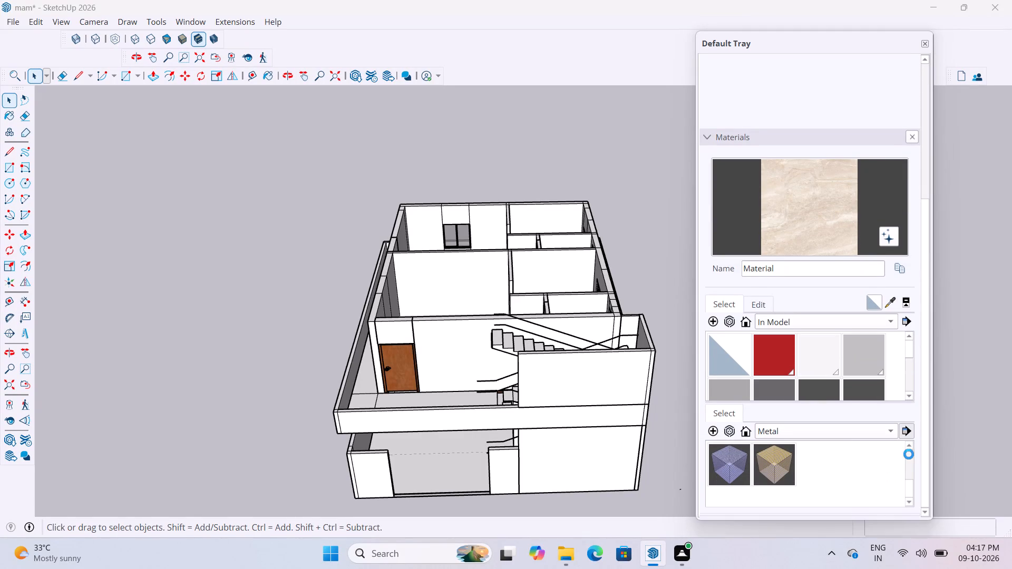
left_click(429, 159)
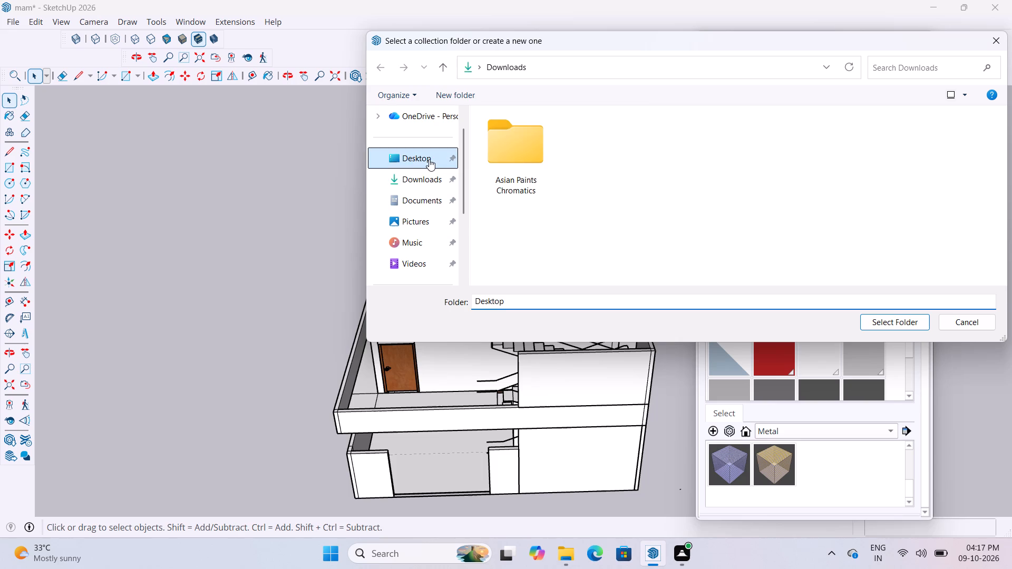
left_click(528, 170)
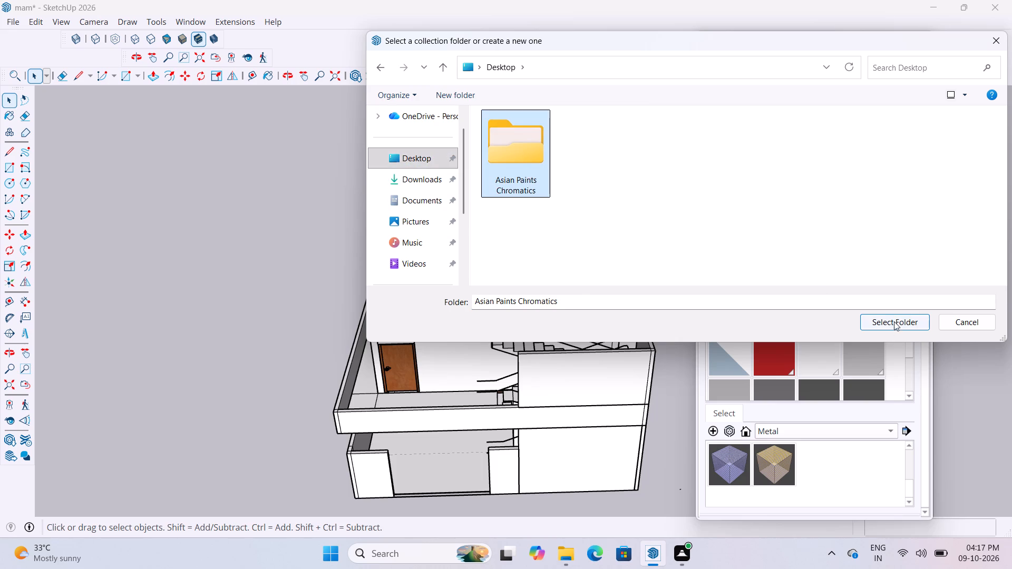
left_click(894, 321)
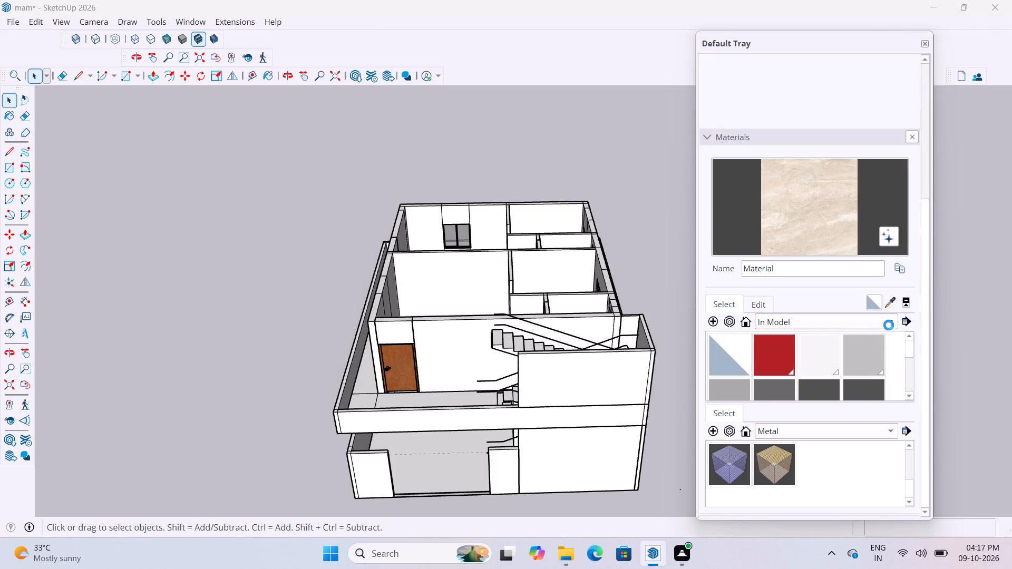
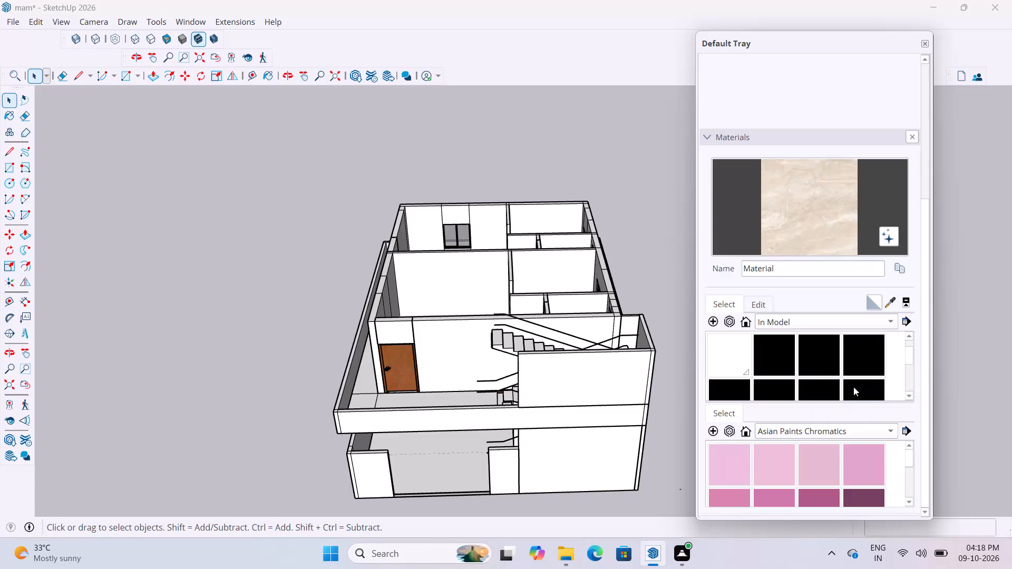
Examine the Asian Paints Chromatics shades, the in-model materials and the list of available material collections.
left_click(857, 435)
scroll(850, 434, "down", 3)
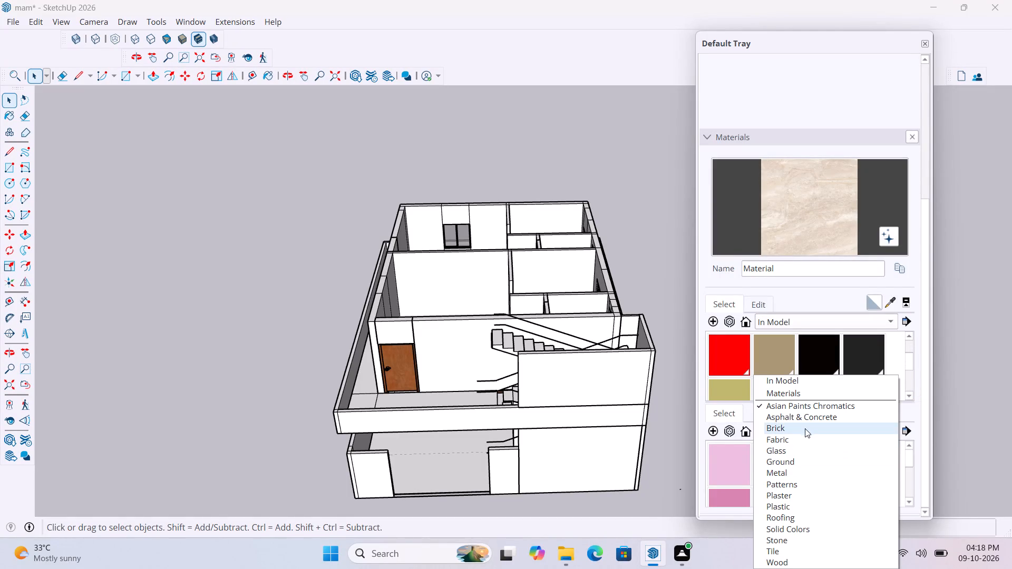
right_click(810, 407)
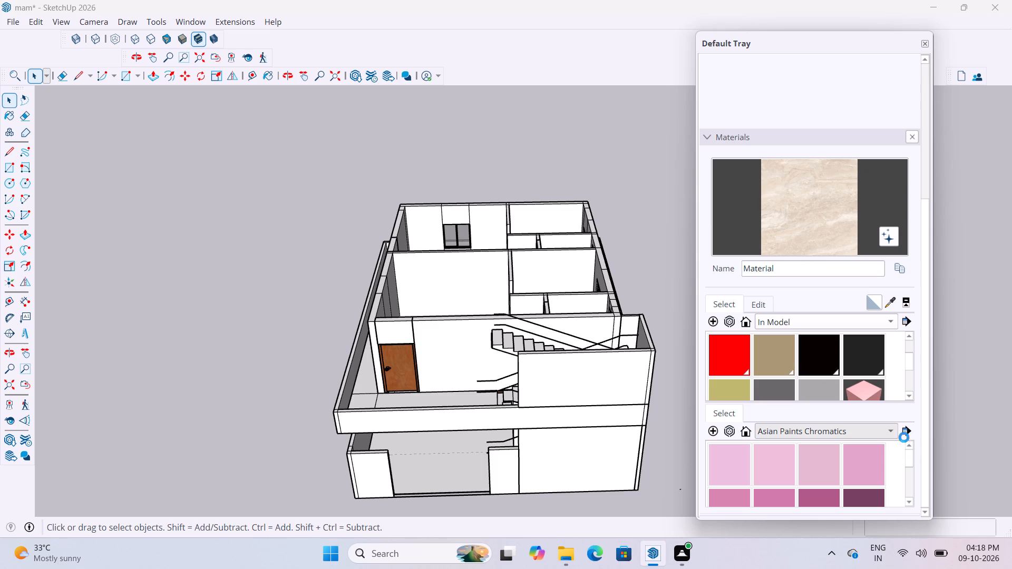
scroll(807, 457, "down", 2)
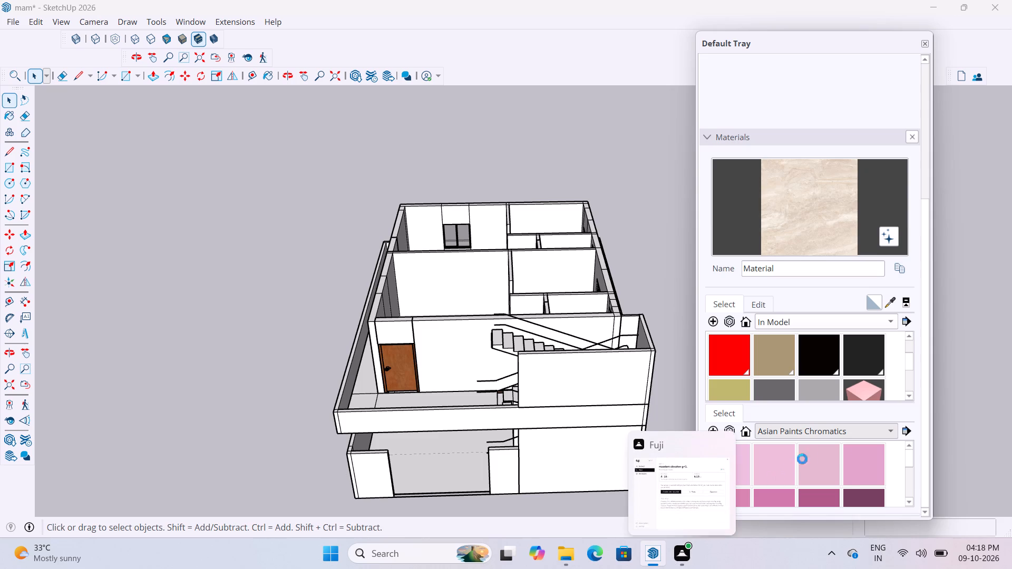
left_click(569, 558)
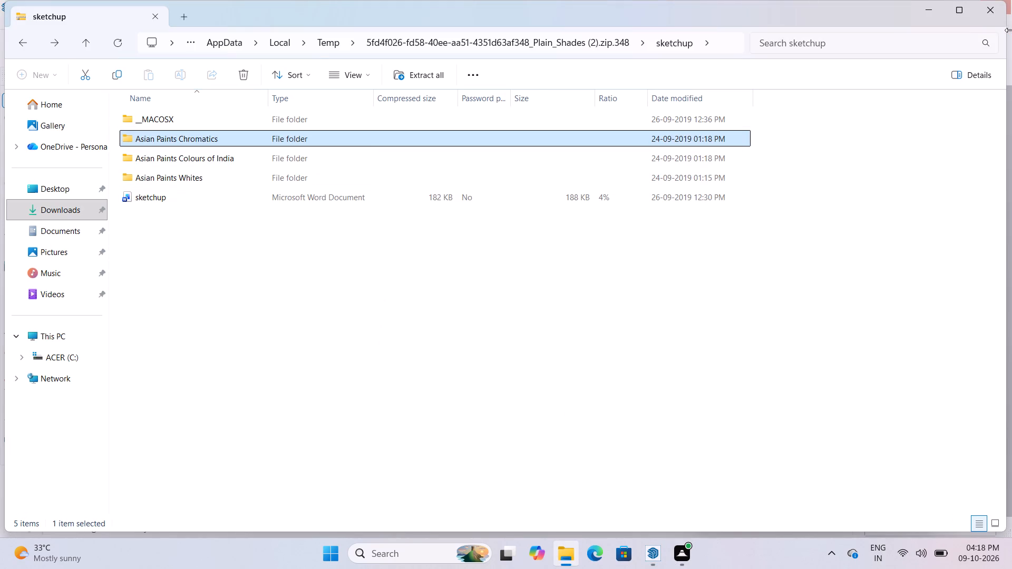
left_click(930, 6)
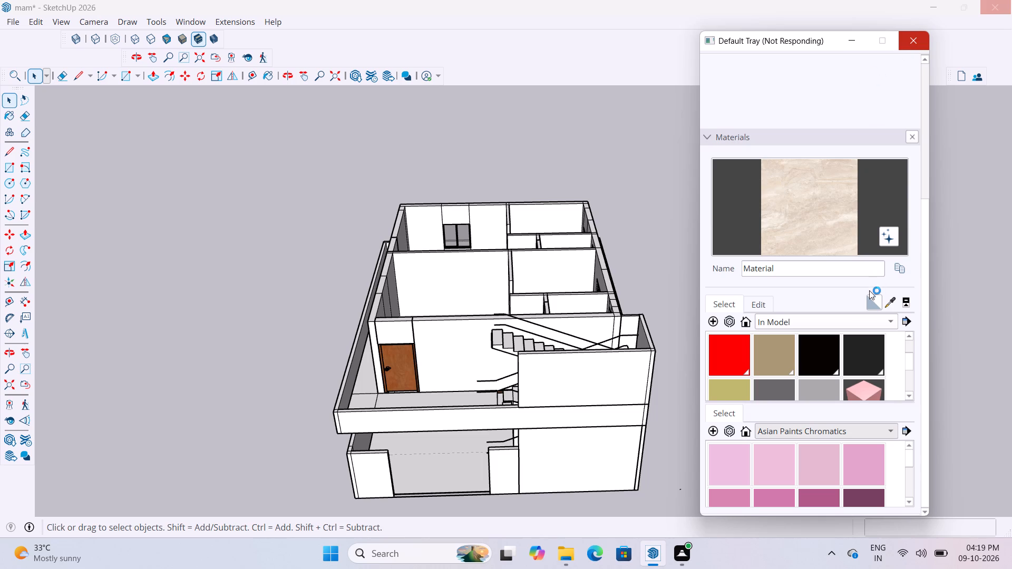
scroll(835, 454, "down", 4)
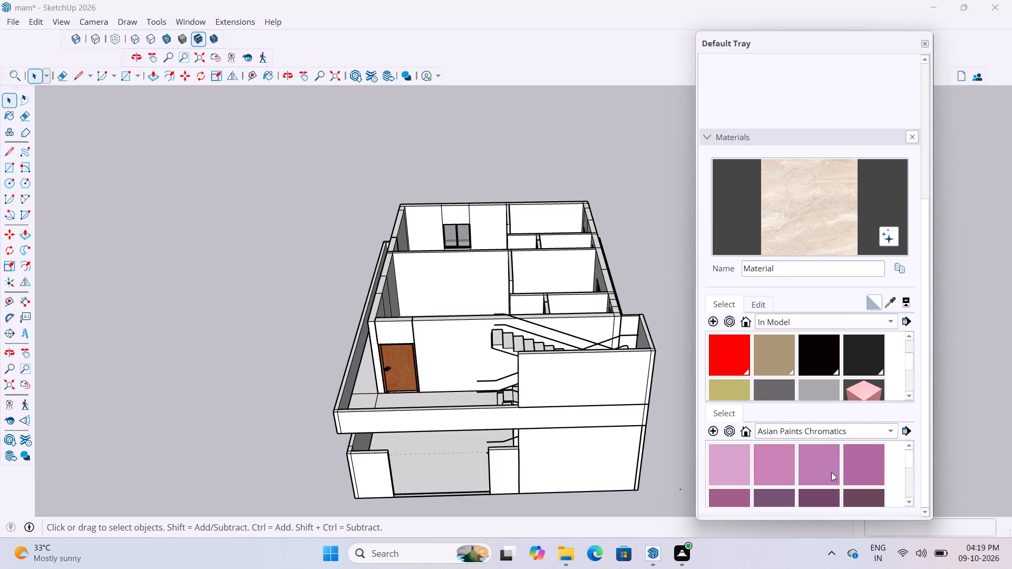
scroll(831, 472, "down", 10)
scroll(845, 476, "up", 18)
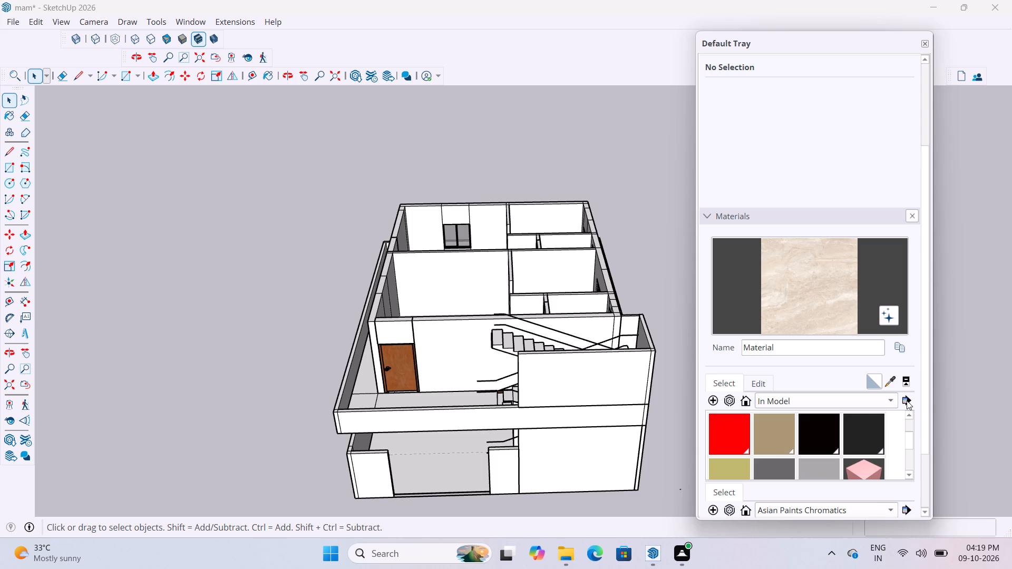
scroll(811, 407, "down", 8)
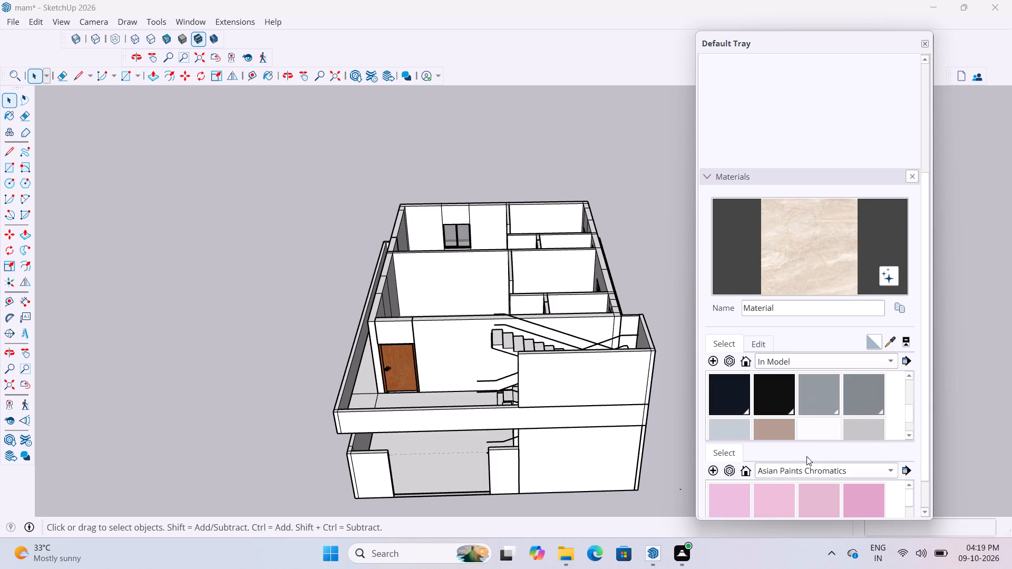
left_click(803, 359)
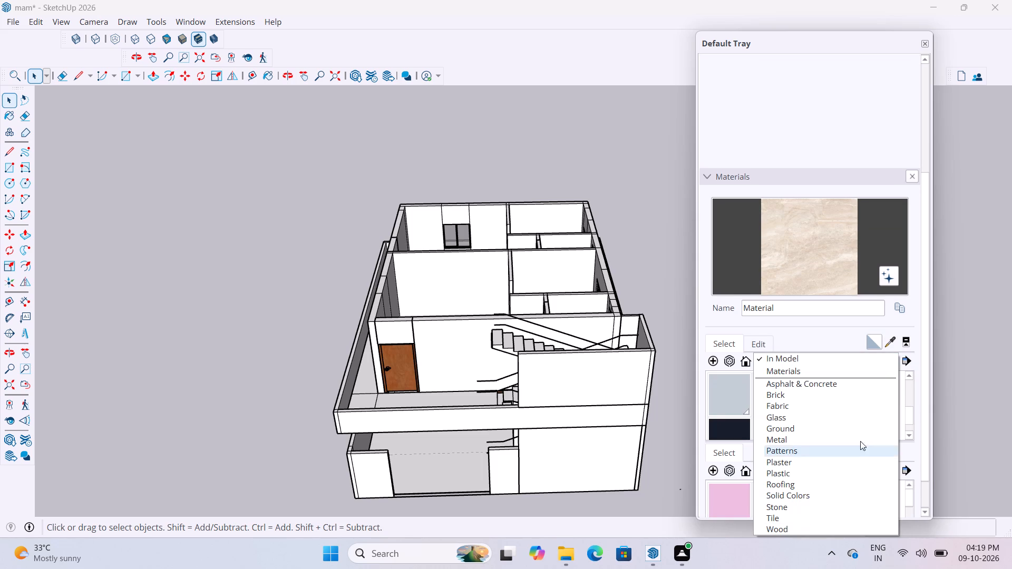
scroll(847, 489, "down", 4)
scroll(826, 423, "up", 2)
left_click(920, 360)
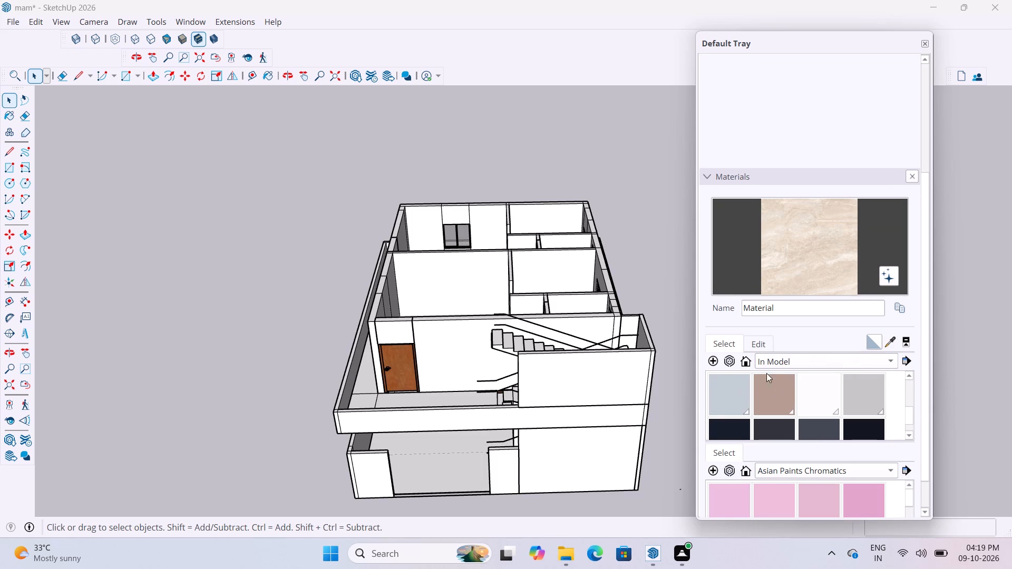
right_click(865, 360)
left_click(893, 364)
scroll(788, 473, "down", 10)
scroll(802, 469, "up", 3)
left_click(703, 323)
Add the Asian Paints Chromatics folder from the Desktop to the favorite material collections.
right_click(858, 472)
left_click(902, 471)
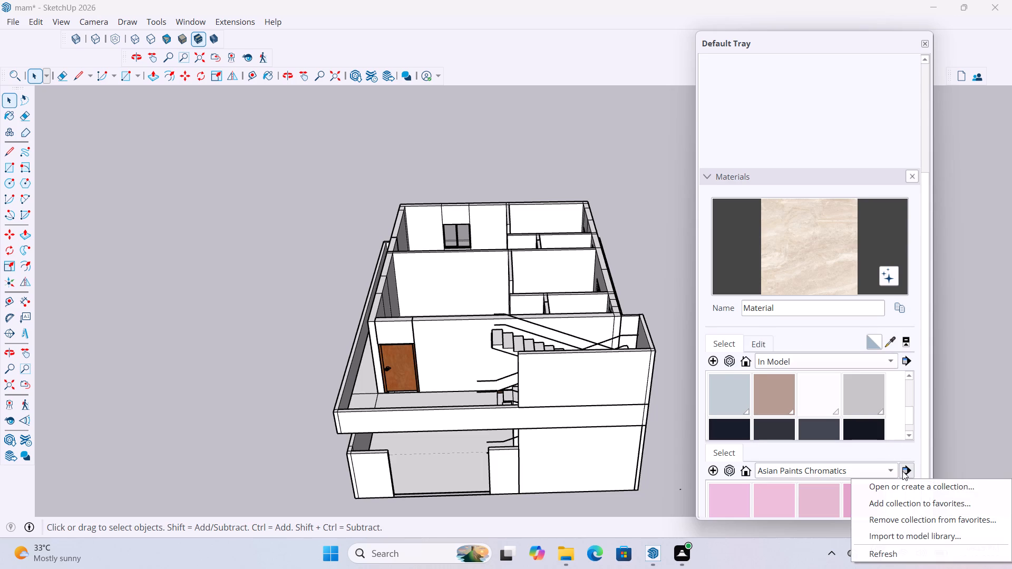
left_click(903, 509)
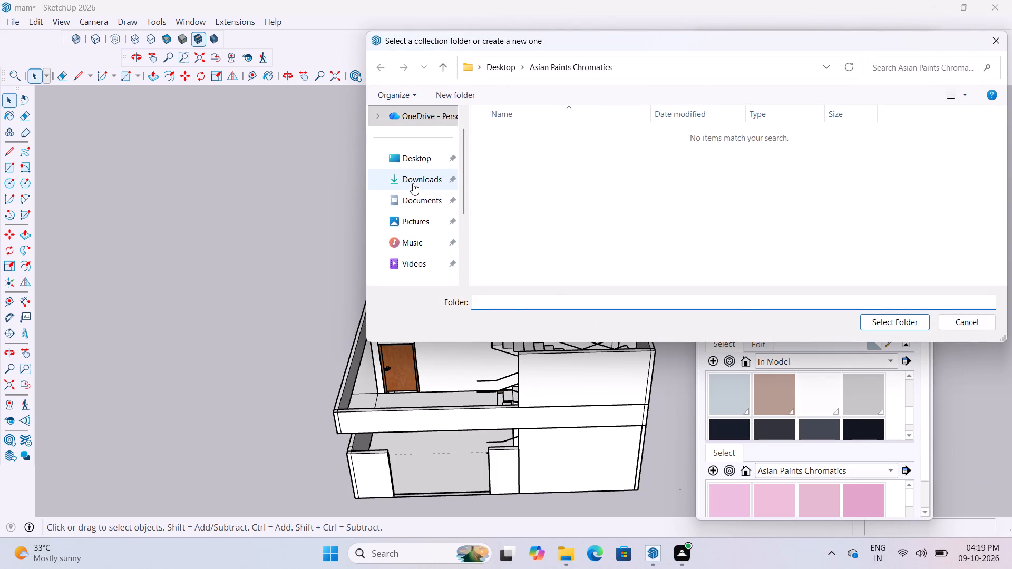
left_click(413, 183)
left_click(419, 167)
left_click(521, 176)
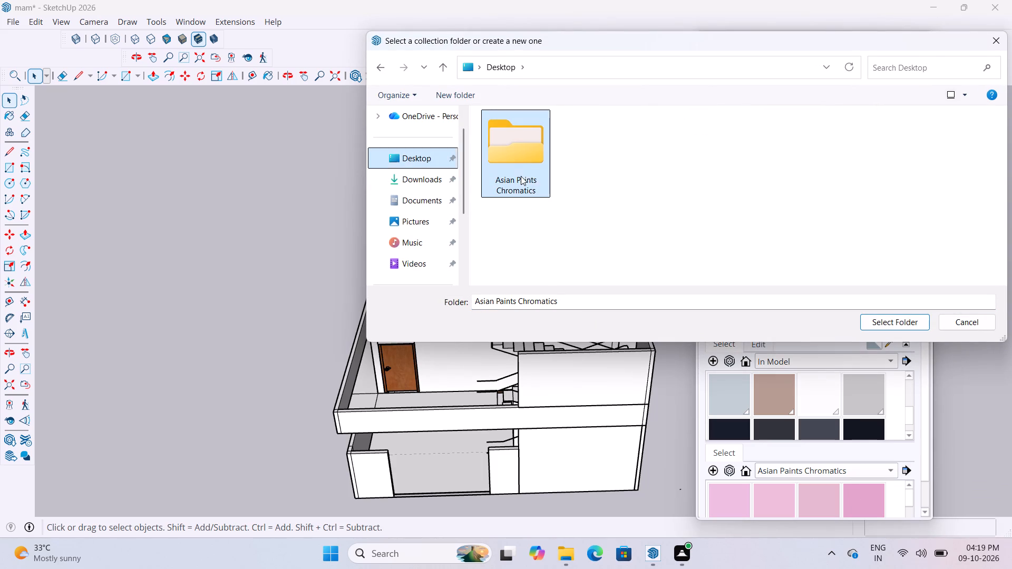
left_click(919, 321)
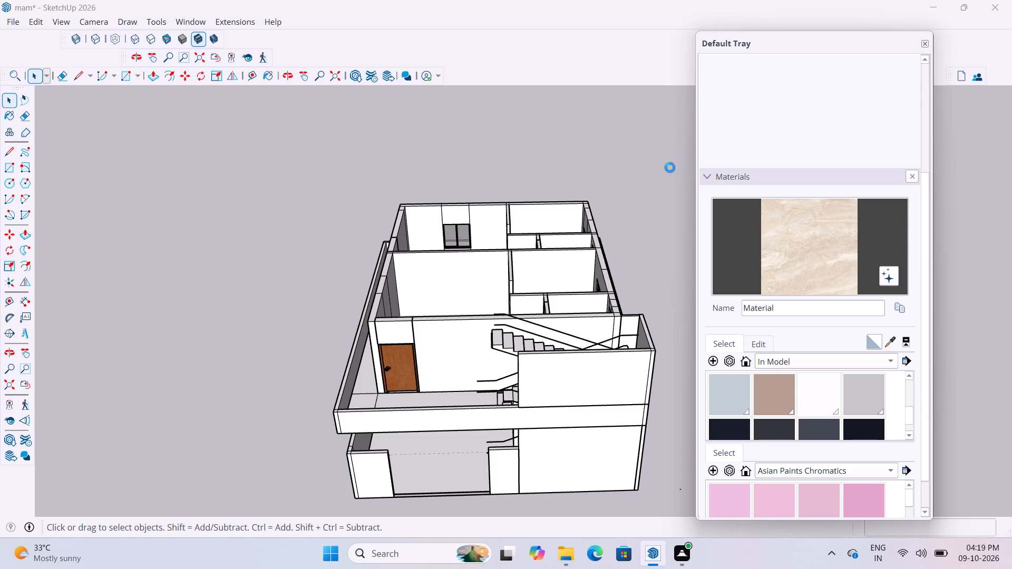
Switch to File Explorer and examine the Colours of India and Whites folders in the Plain_Shades (2) archive.
left_click(553, 558)
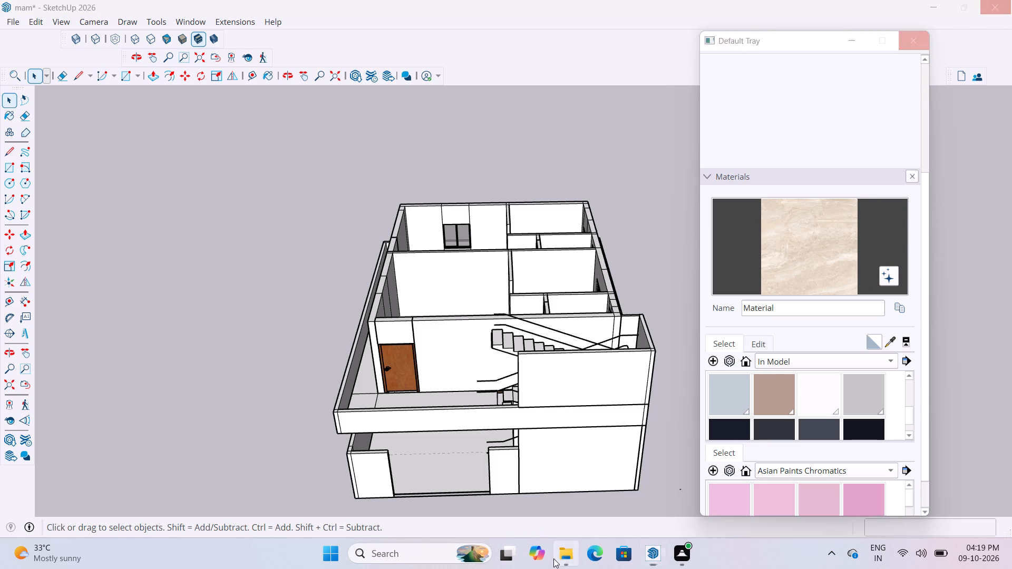
double_click(249, 164)
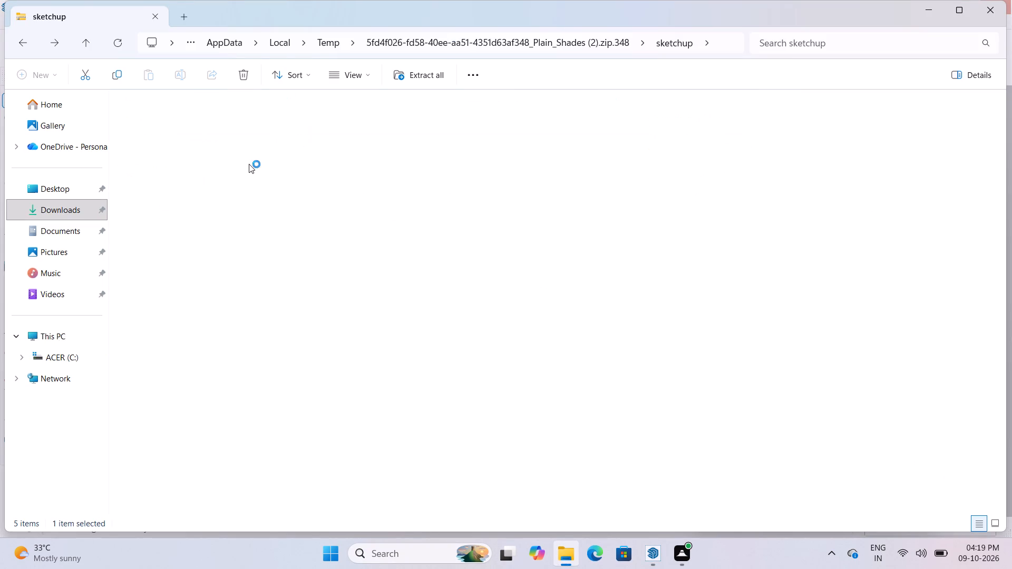
left_click(24, 46)
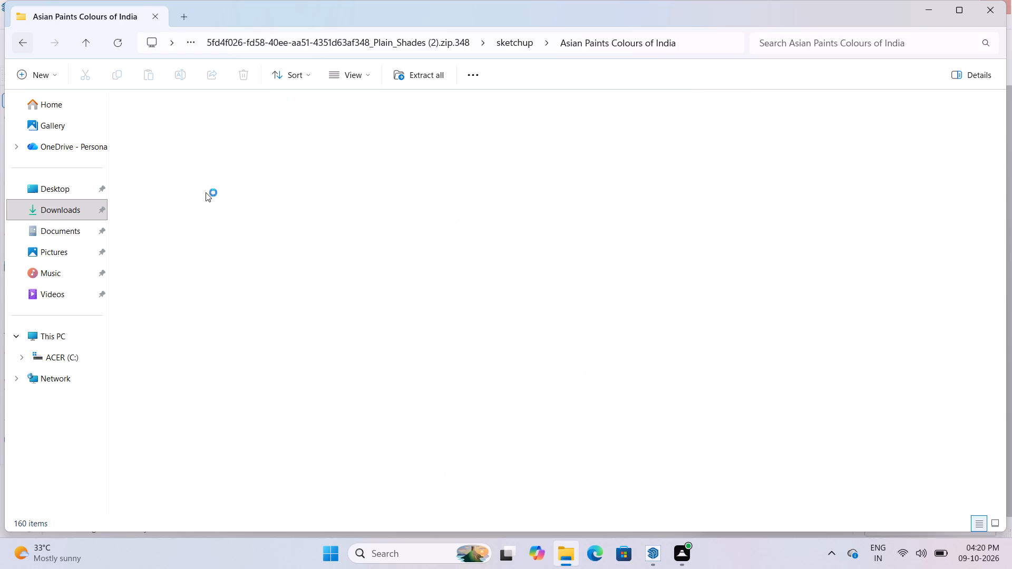
double_click(189, 180)
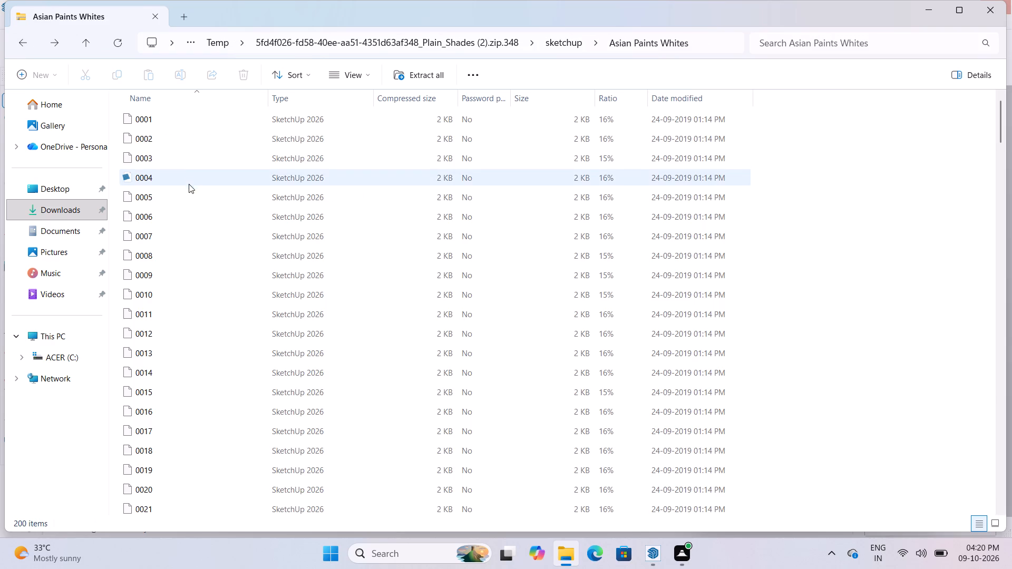
left_click(21, 45)
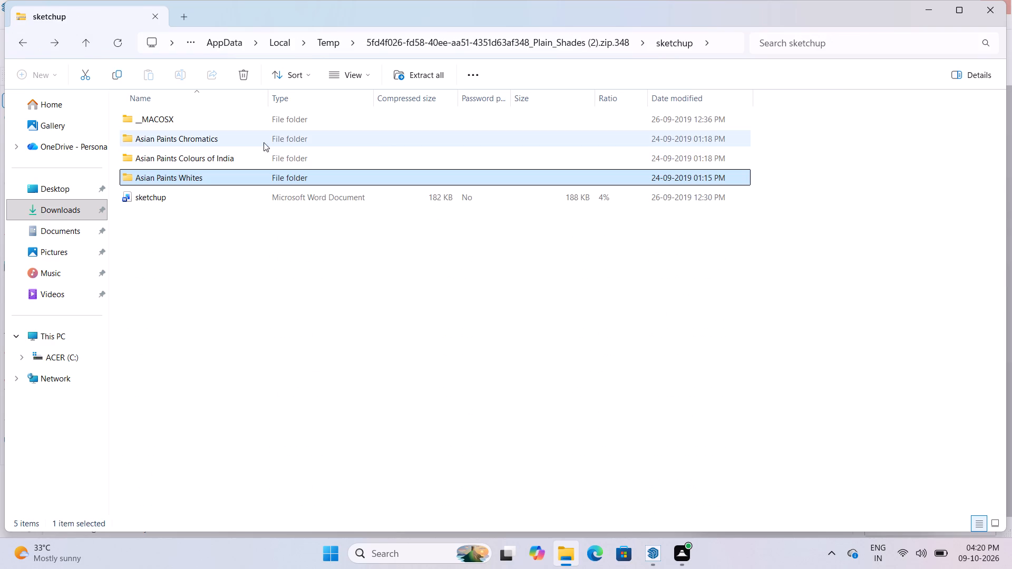
left_click(23, 36)
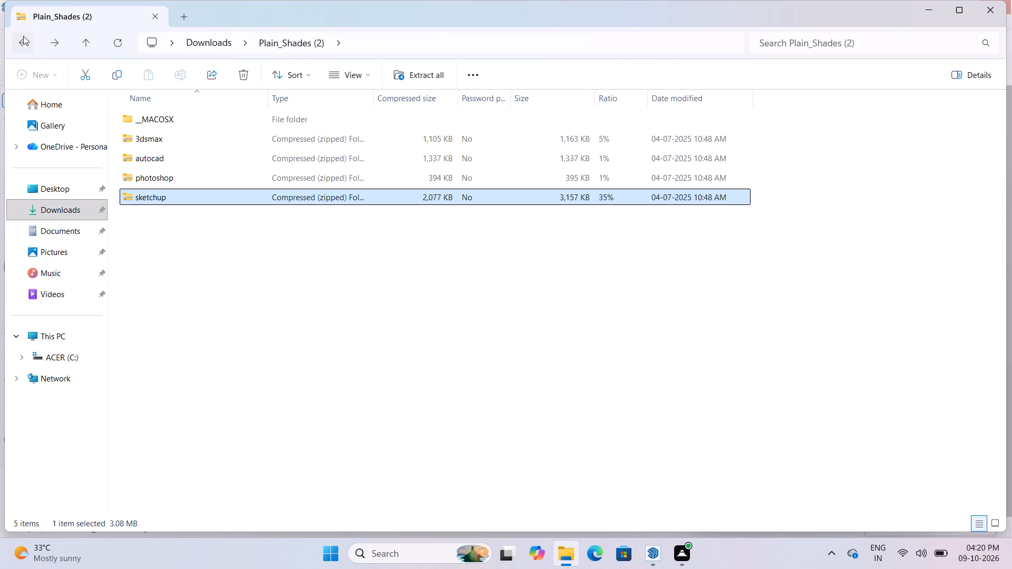
left_click(928, 16)
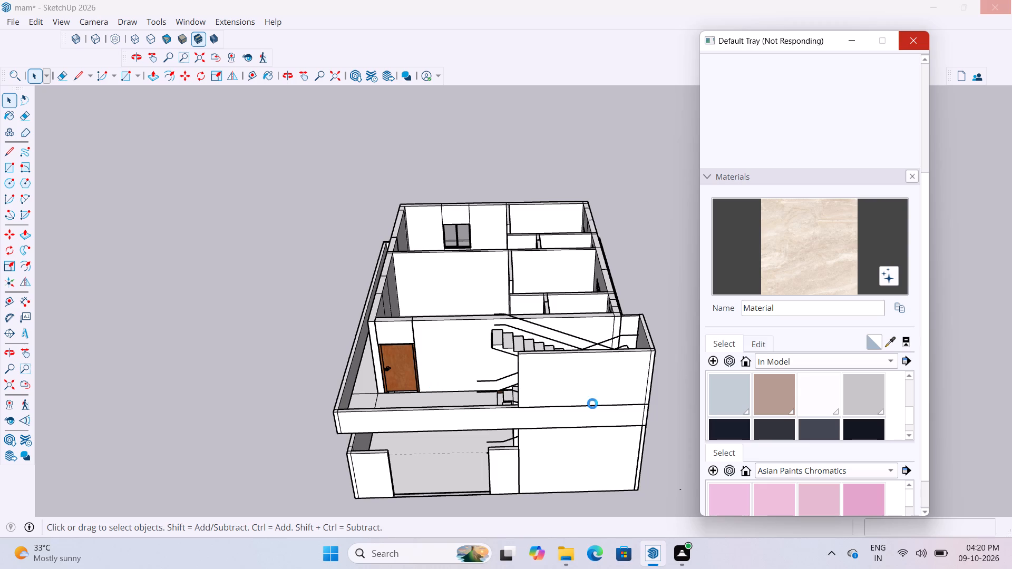
Switch to Microsoft Edge, search the web for "3d warehouse" and open the 3D Warehouse site.
left_click(599, 553)
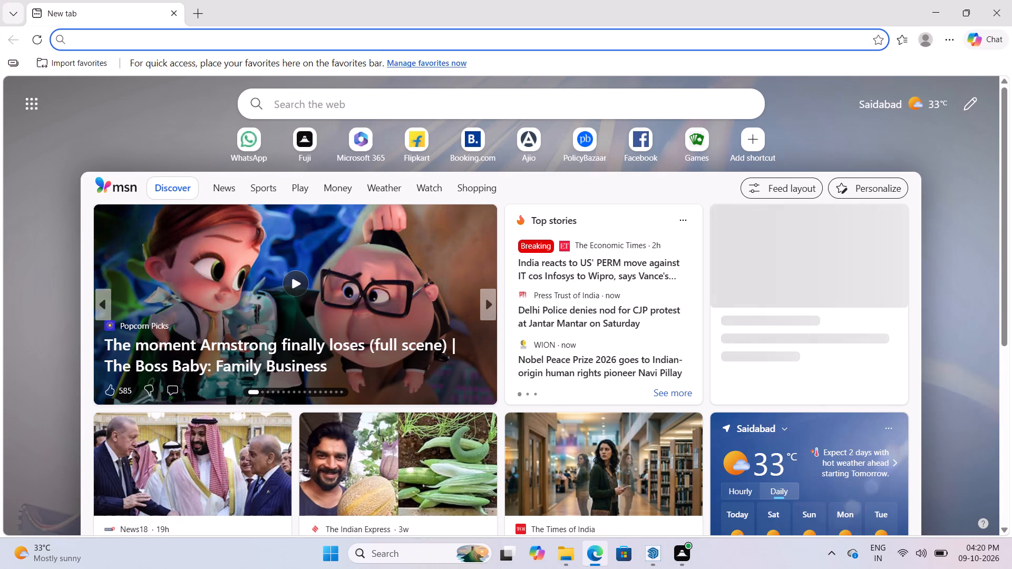
type("3d warehouse")
key("Return")
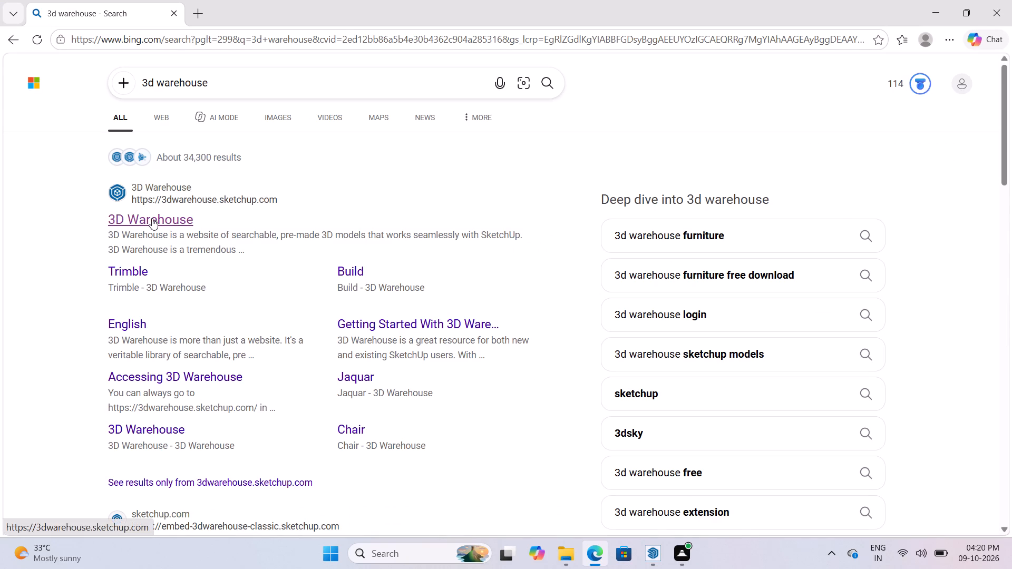
left_click(152, 218)
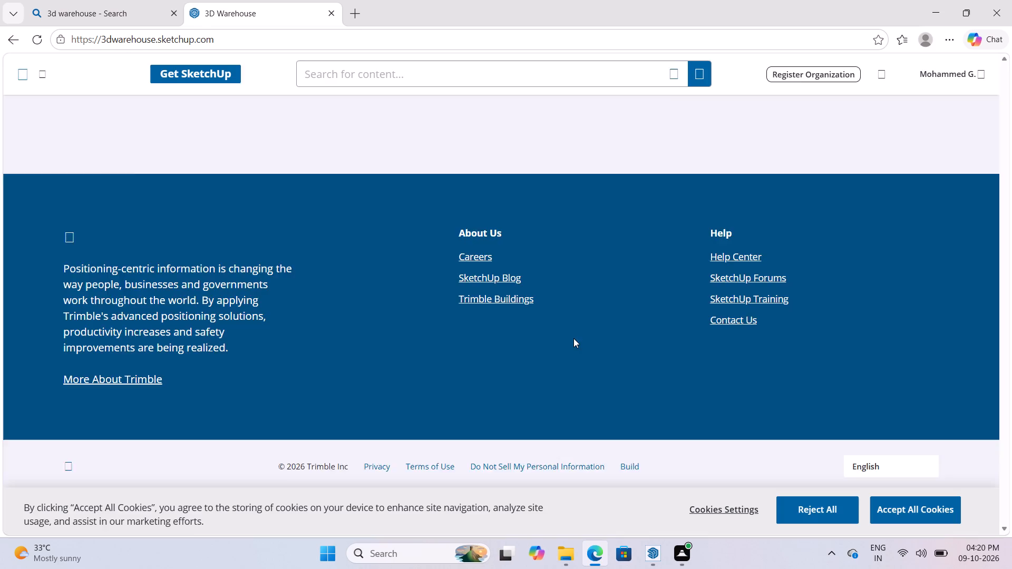
Agree to the updated Terms of Use, confirm being 18 or older, and accept all cookies.
left_click(453, 82)
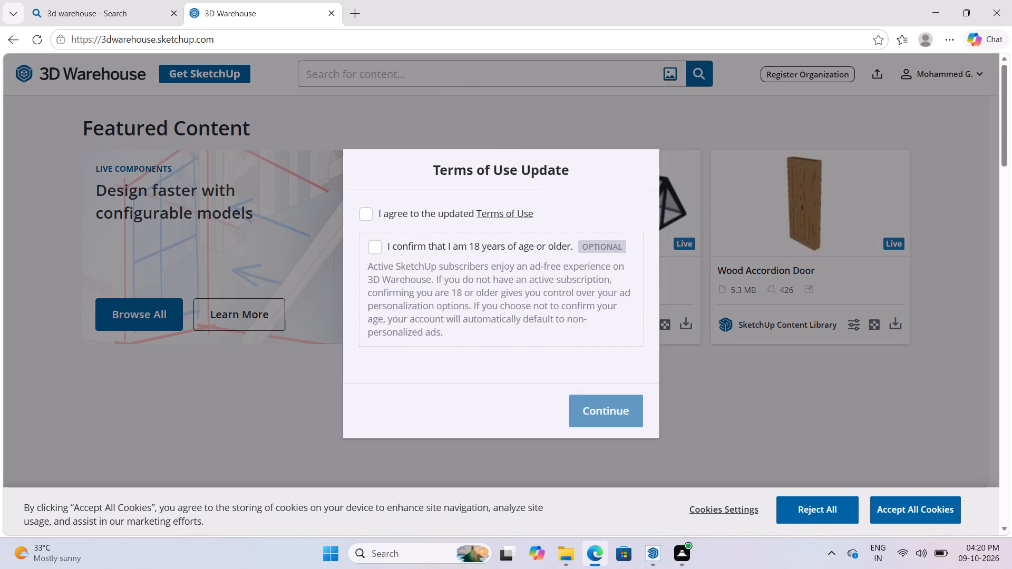
left_click(368, 220)
left_click(374, 248)
left_click(601, 411)
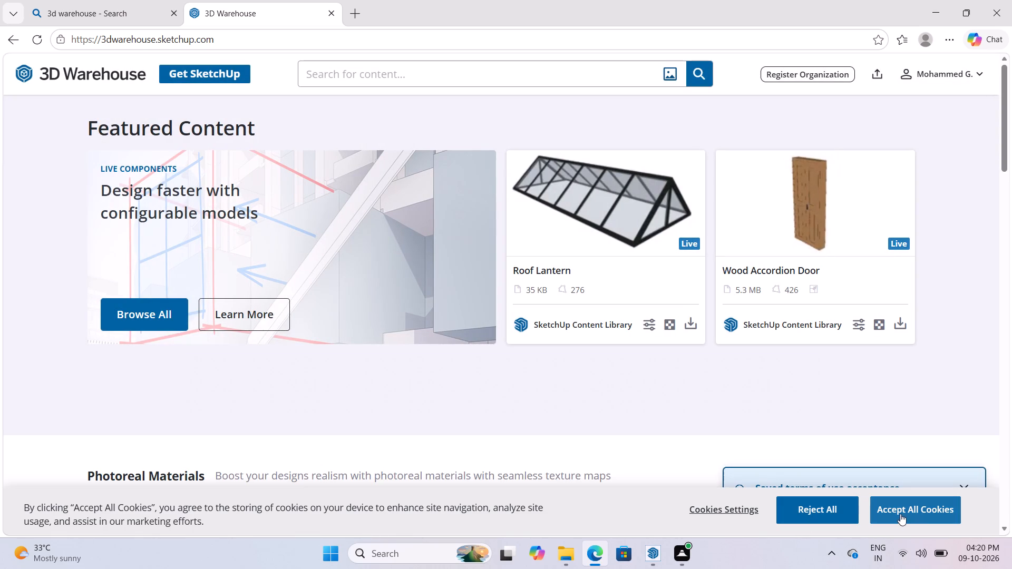
left_click(903, 514)
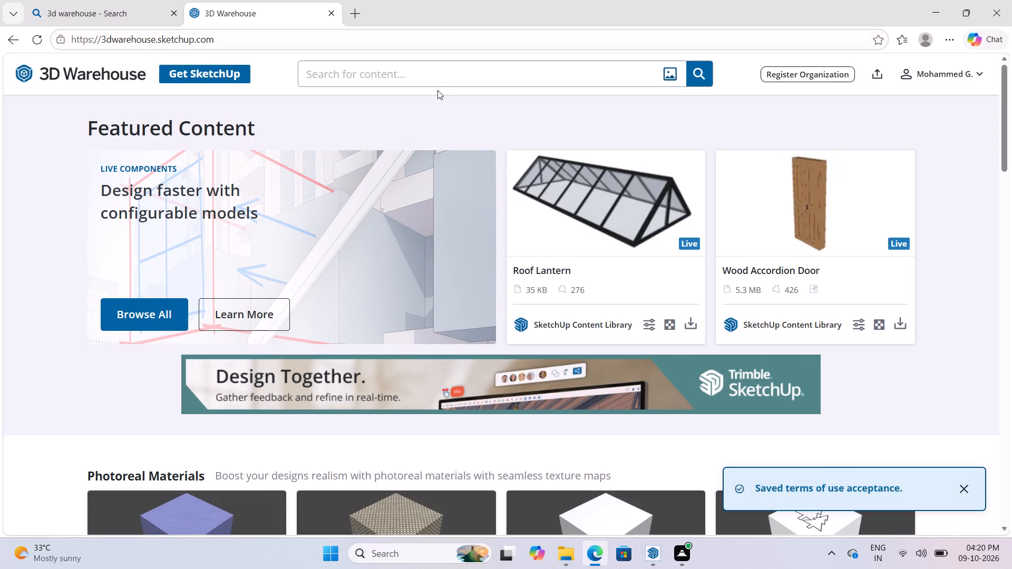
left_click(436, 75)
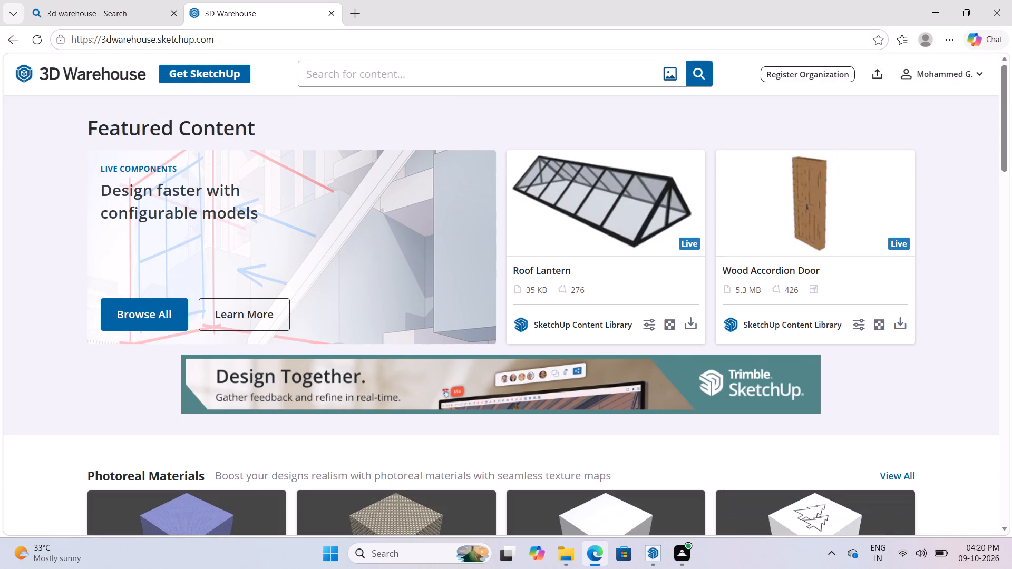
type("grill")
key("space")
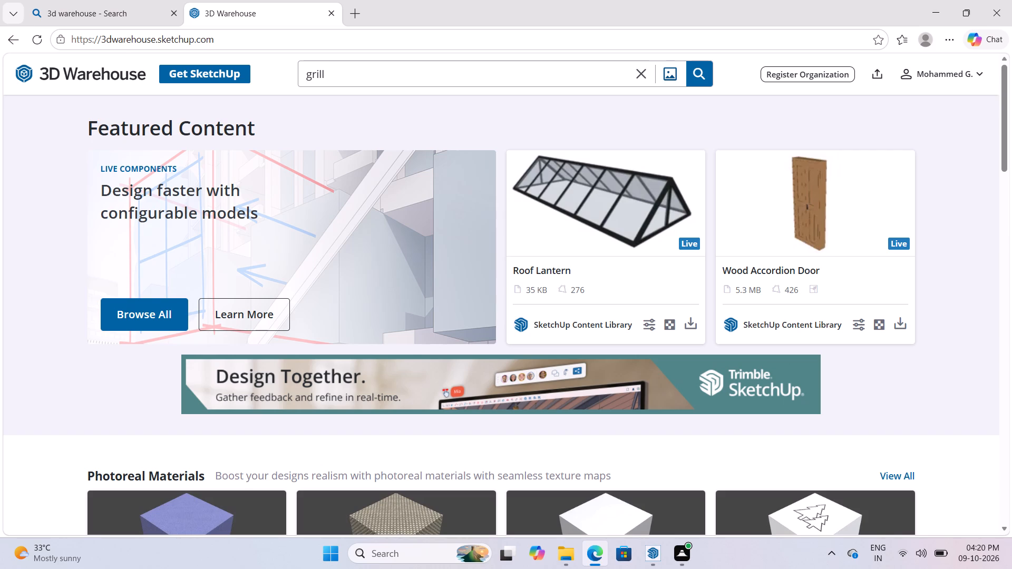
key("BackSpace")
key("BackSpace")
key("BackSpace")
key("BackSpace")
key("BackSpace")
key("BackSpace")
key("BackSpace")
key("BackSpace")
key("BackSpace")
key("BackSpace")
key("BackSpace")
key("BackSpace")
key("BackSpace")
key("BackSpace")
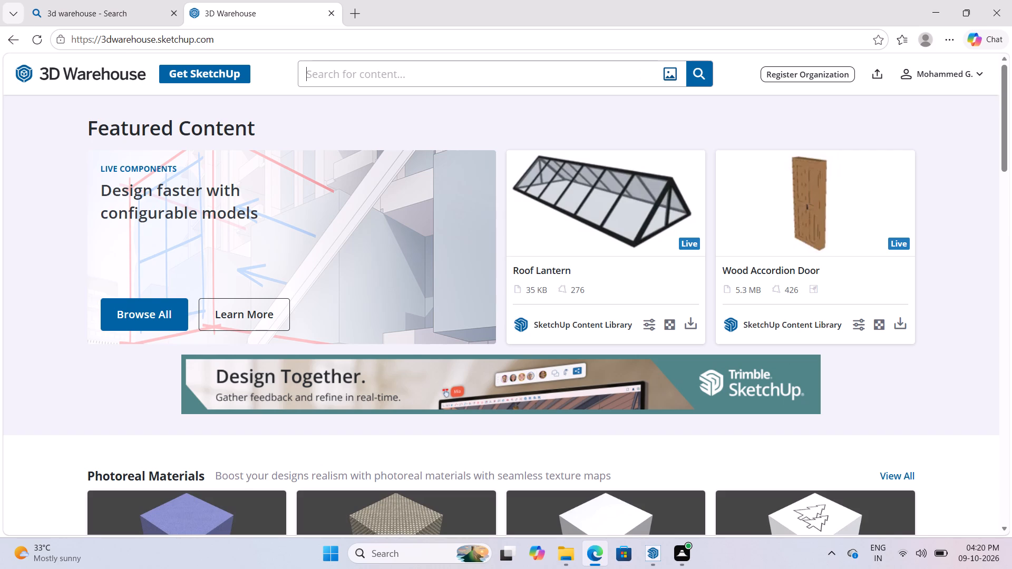
Search 3D Warehouse for "elevation frame grill" and look over the model results.
type("elevation")
key("space")
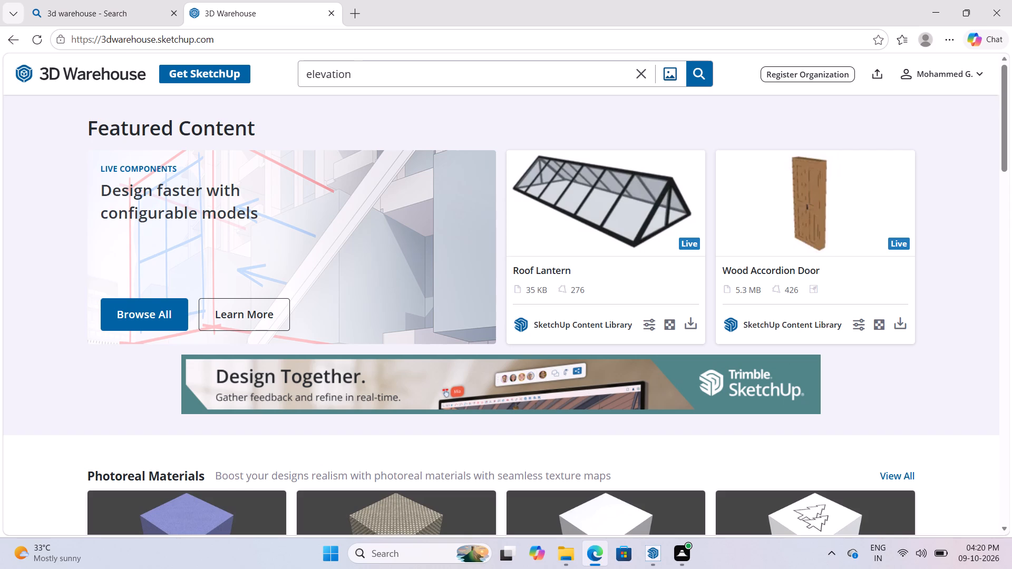
type("to[p")
key("BackSpace")
key("BackSpace")
key("BackSpace")
key("BackSpace")
type("glas")
key("BackSpace")
key("BackSpace")
key("BackSpace")
key("BackSpace")
type("frame grill")
key("space")
key("Return")
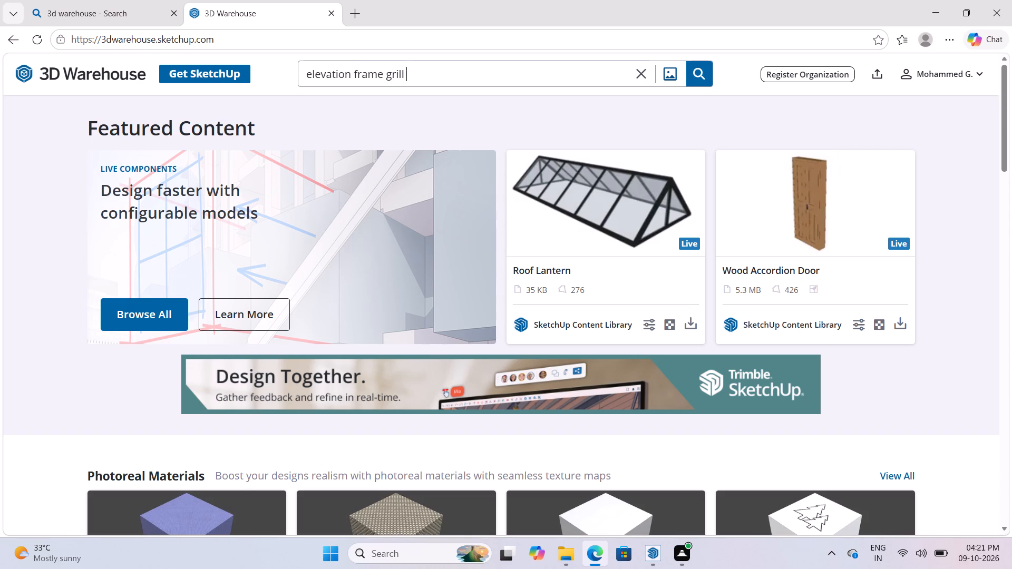
scroll(357, 120, "up", 4)
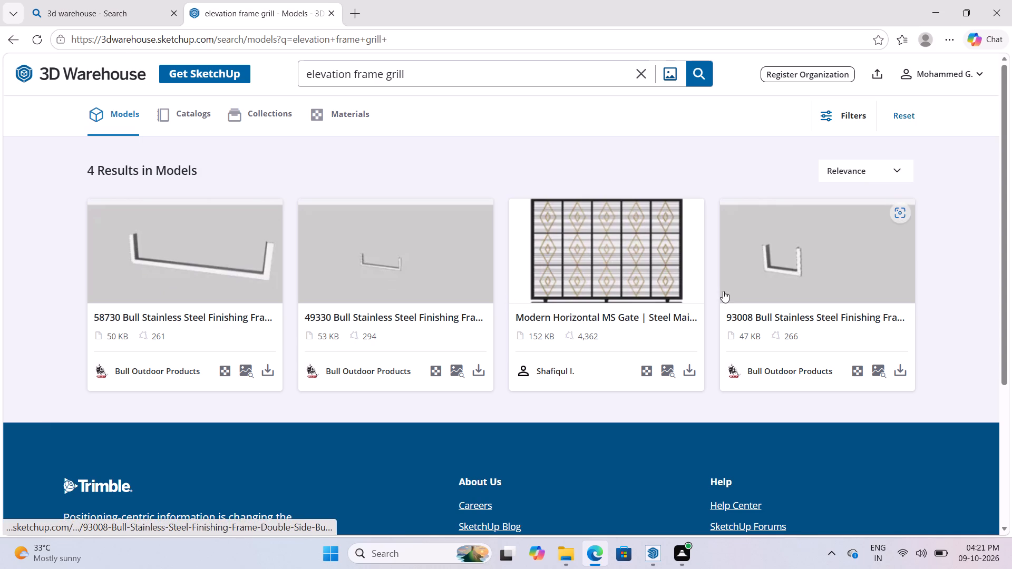
scroll(576, 308, "up", 4)
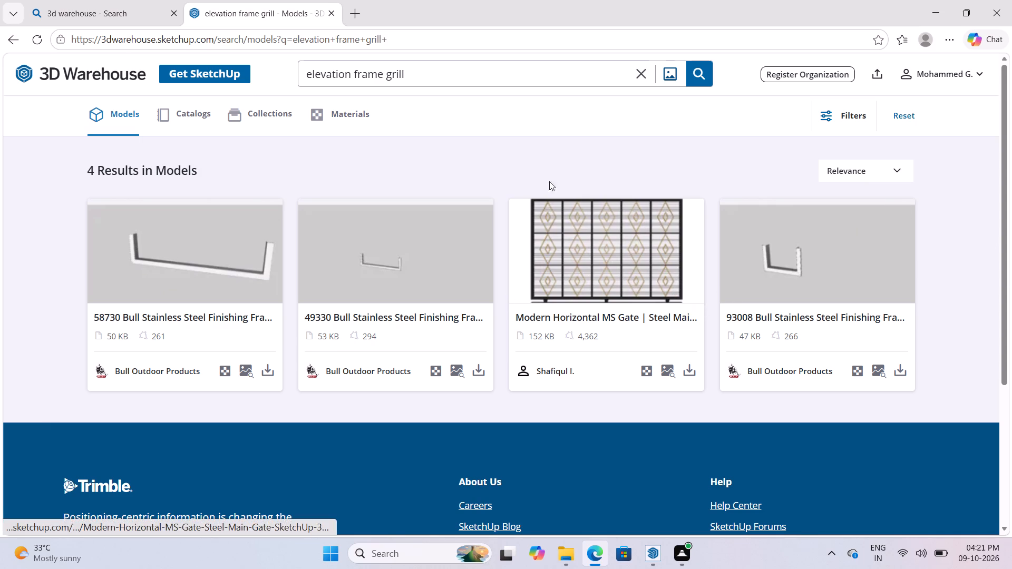
Replace the search text with "grill" and run the 3D Warehouse model search.
left_click(495, 82)
key("BackSpace")
key("BackSpace")
key("BackSpace")
key("BackSpace")
key("BackSpace")
key("BackSpace")
key("BackSpace")
key("BackSpace")
key("BackSpace")
key("BackSpace")
key("BackSpace")
key("BackSpace")
key("BackSpace")
key("BackSpace")
key("BackSpace")
key("BackSpace")
key("BackSpace")
key("BackSpace")
key("BackSpace")
key("BackSpace")
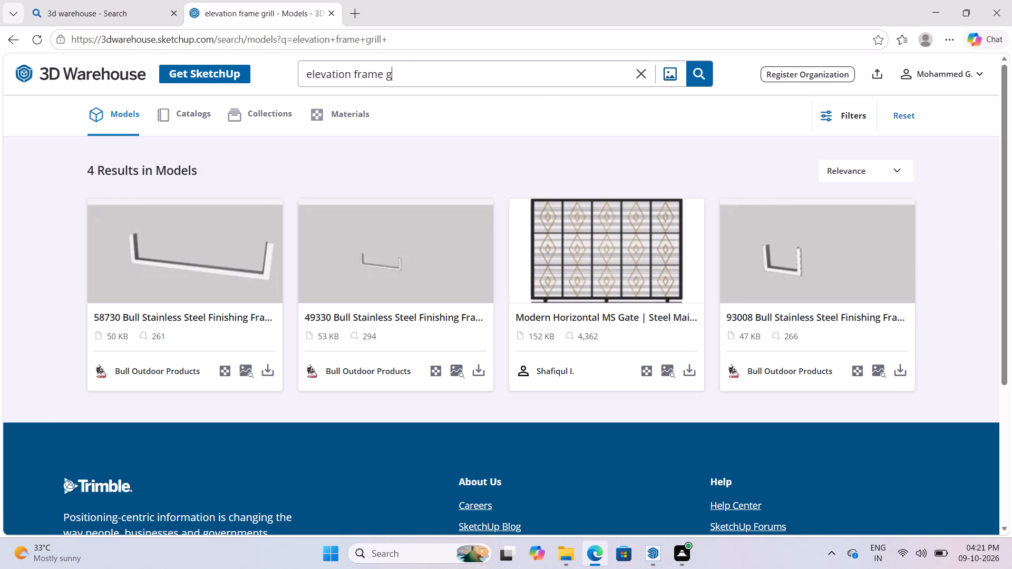
type("grill")
key("Return")
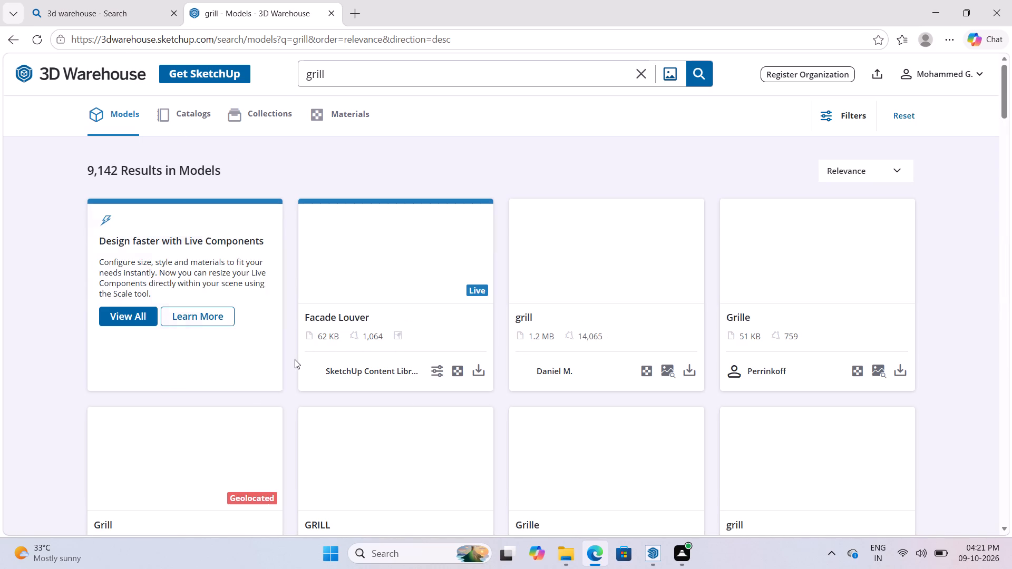
Examine the first batch of grill models for a panel design suitable for the house elevation.
scroll(310, 313, "down", 5)
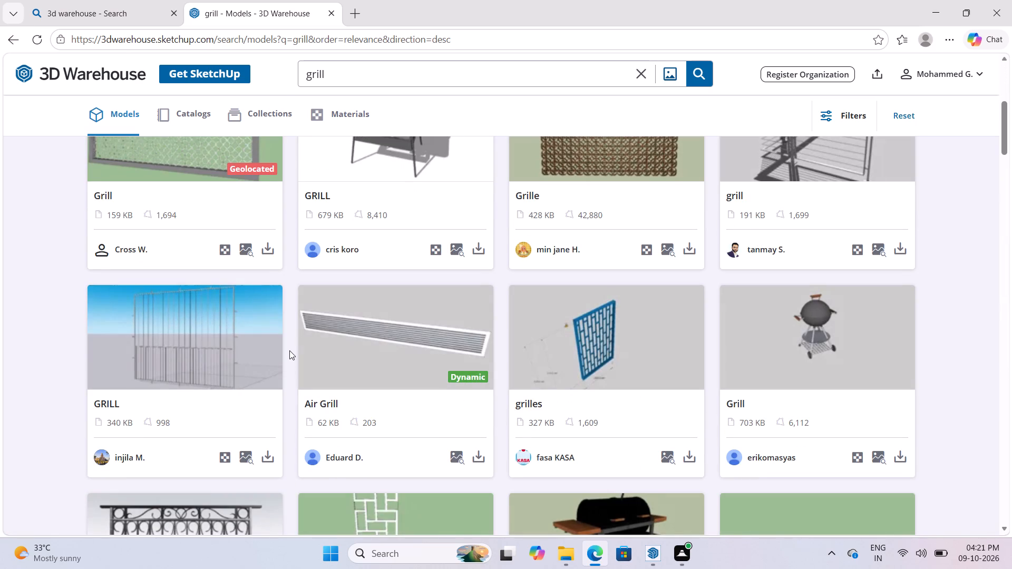
scroll(153, 244, "up", 1)
scroll(373, 358, "down", 1)
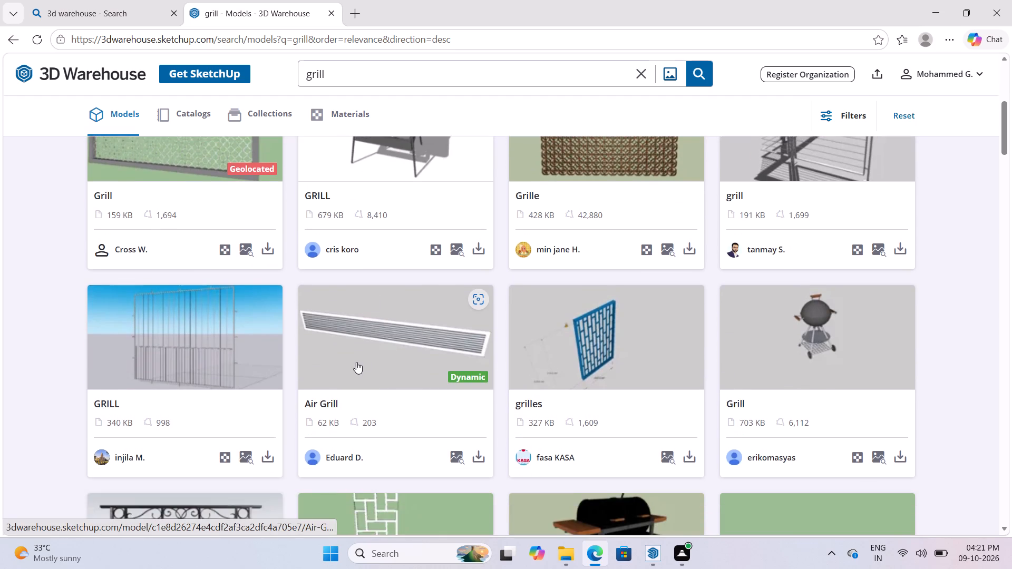
scroll(355, 362, "up", 2)
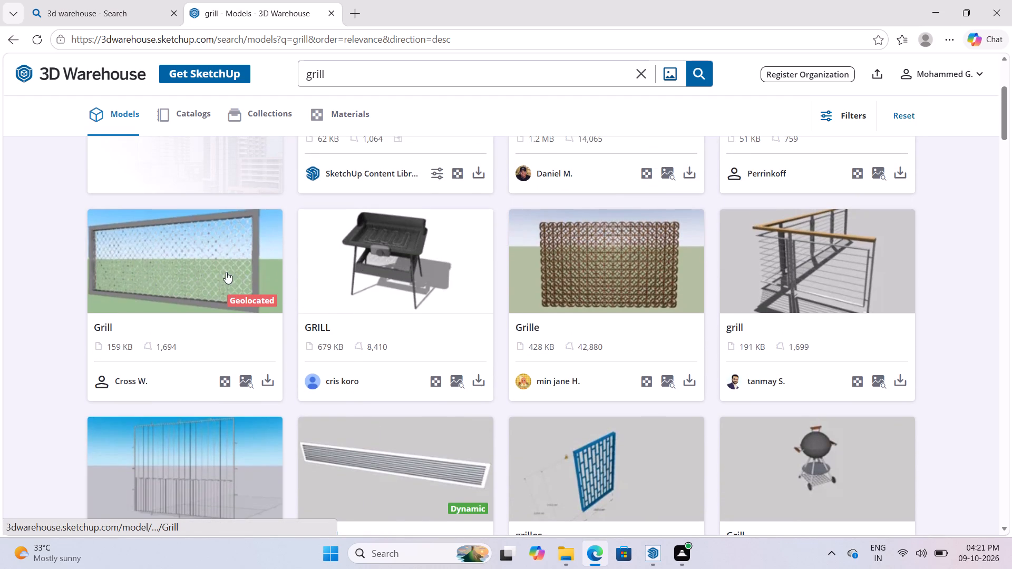
scroll(226, 272, "down", 3)
scroll(451, 322, "down", 3)
scroll(342, 340, "down", 1)
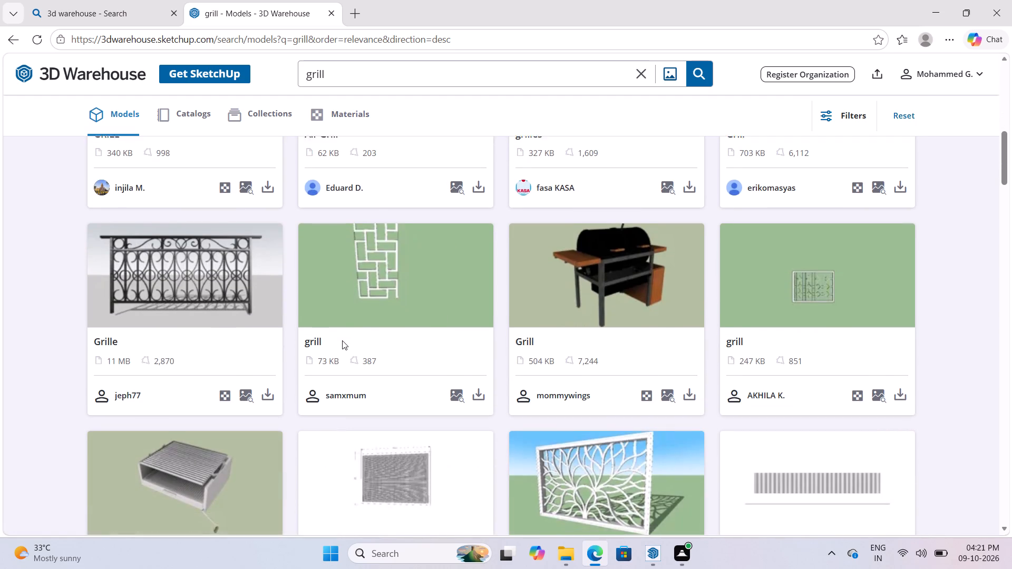
scroll(363, 333, "down", 8)
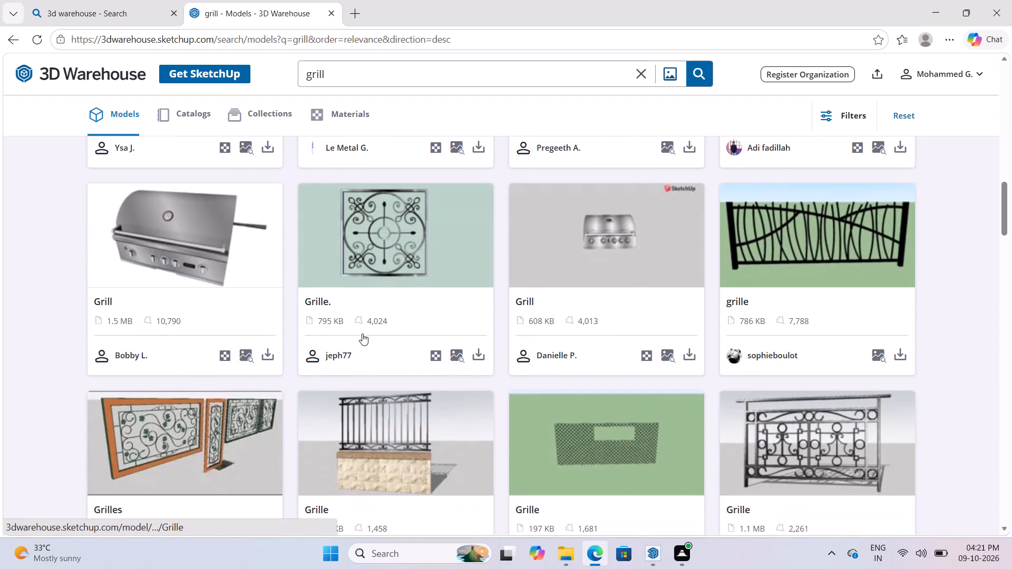
scroll(351, 333, "down", 7)
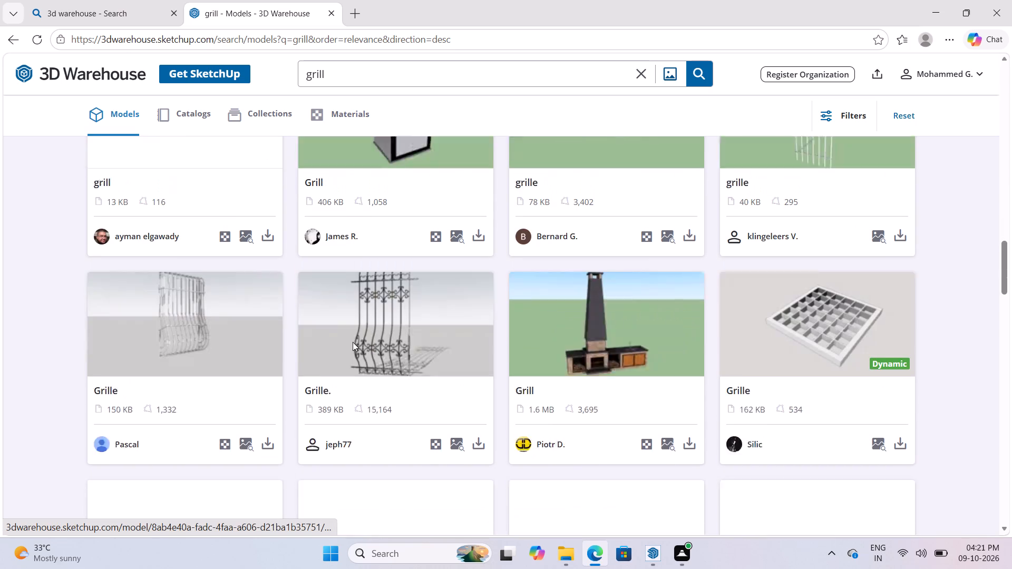
scroll(353, 342, "down", 9)
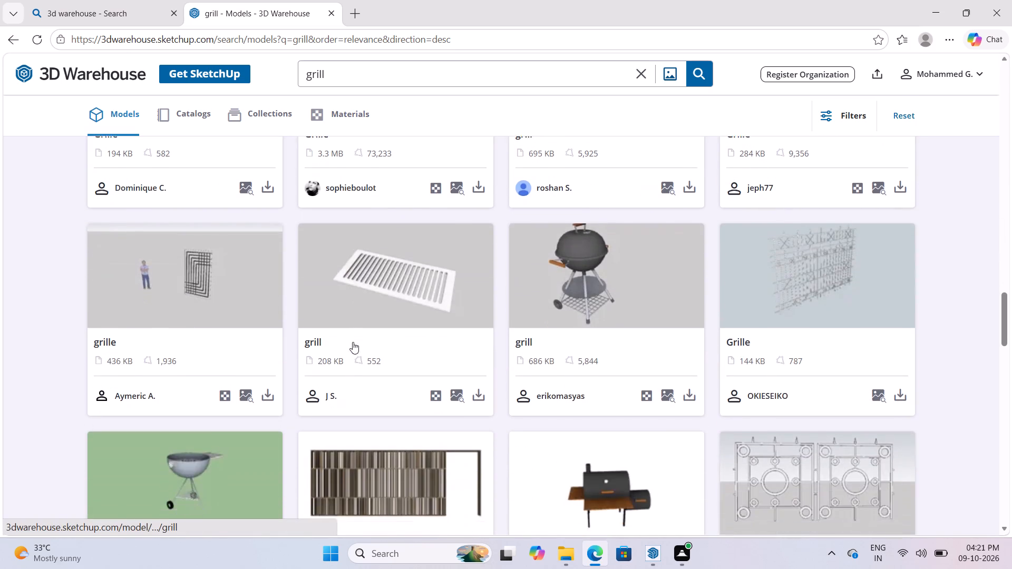
scroll(353, 342, "down", 4)
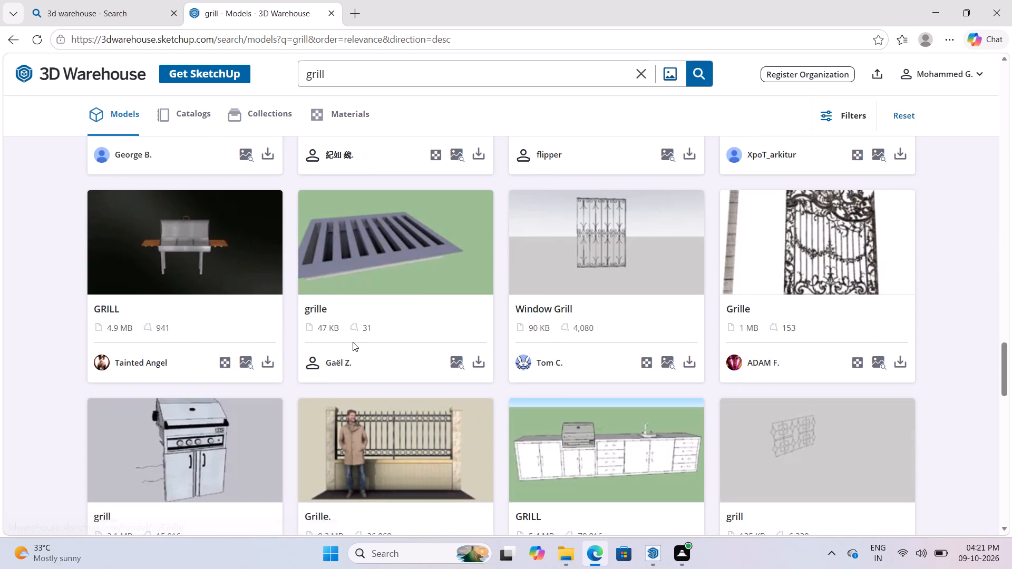
scroll(353, 342, "down", 12)
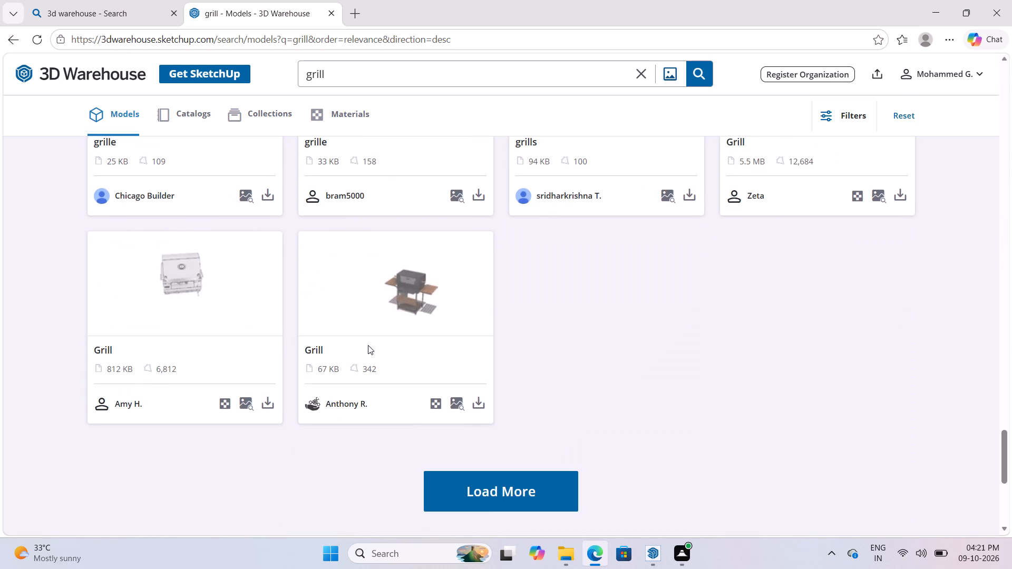
Load more grill results and examine the second batch for elevation panel designs.
left_click(478, 487)
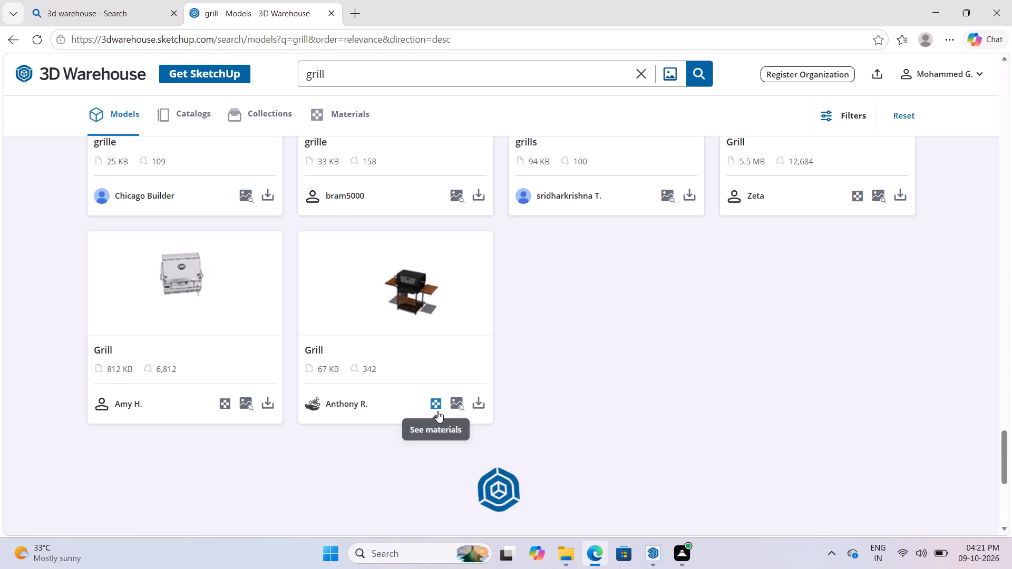
scroll(497, 396, "down", 5)
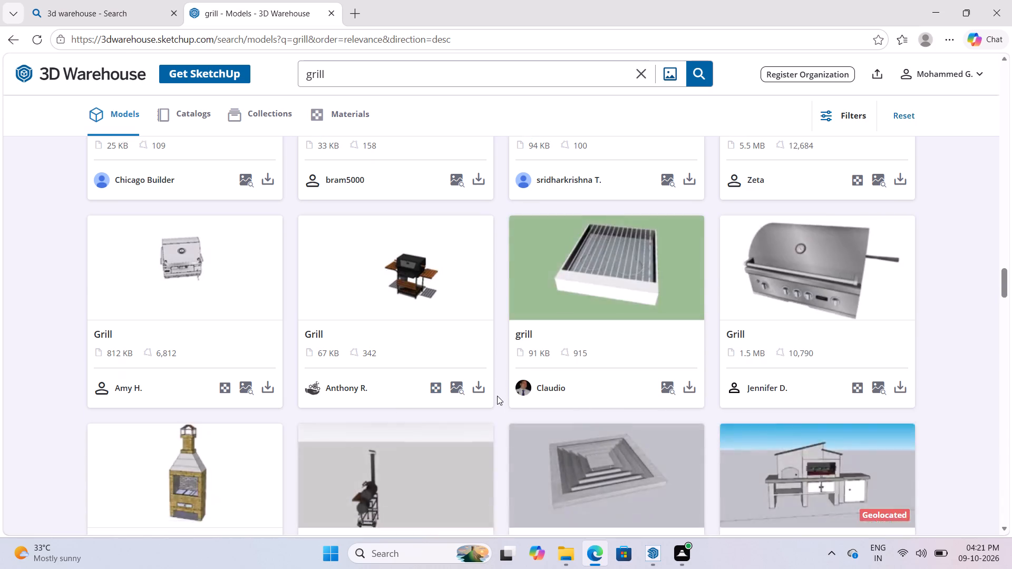
scroll(495, 395, "down", 9)
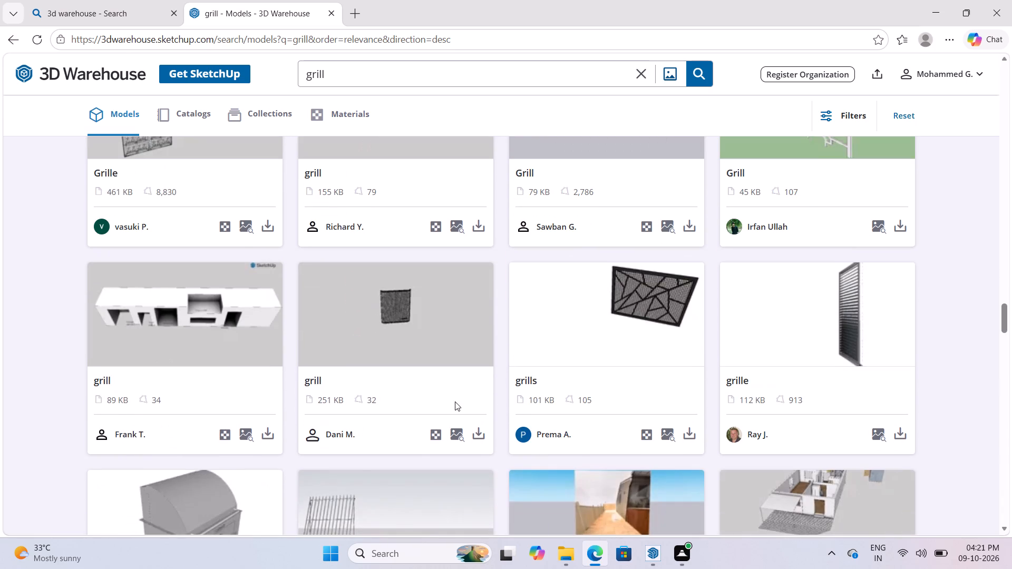
scroll(395, 415, "down", 5)
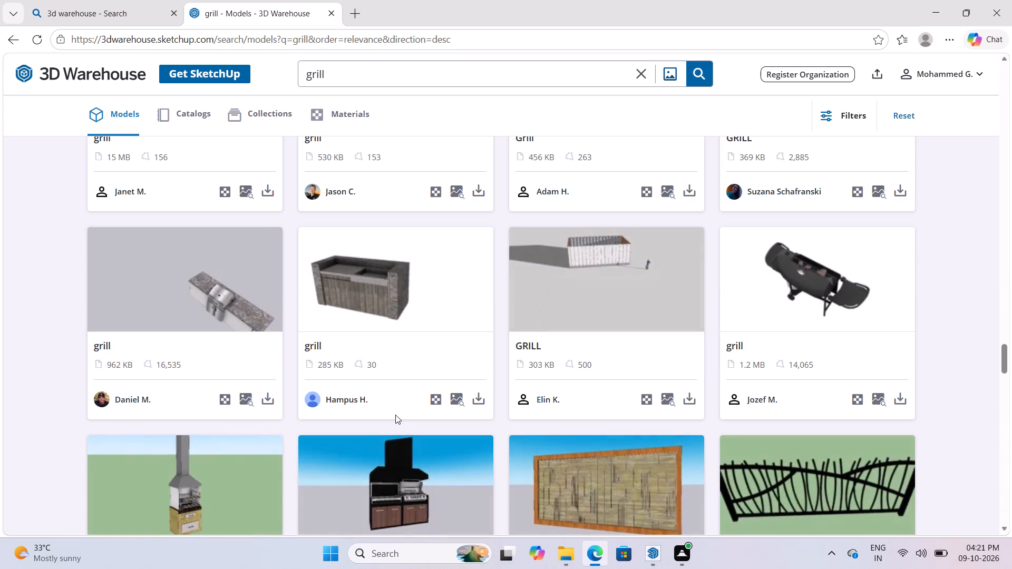
scroll(395, 415, "down", 9)
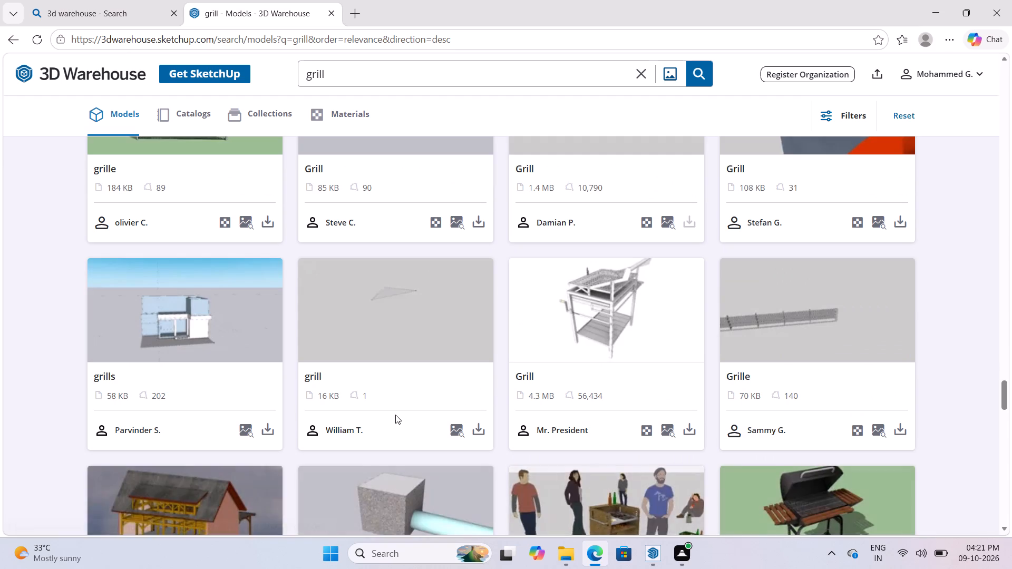
scroll(395, 415, "down", 6)
Open the page of the long, low 70 KB Grille model, and return to the grill results.
scroll(160, 445, "up", 3)
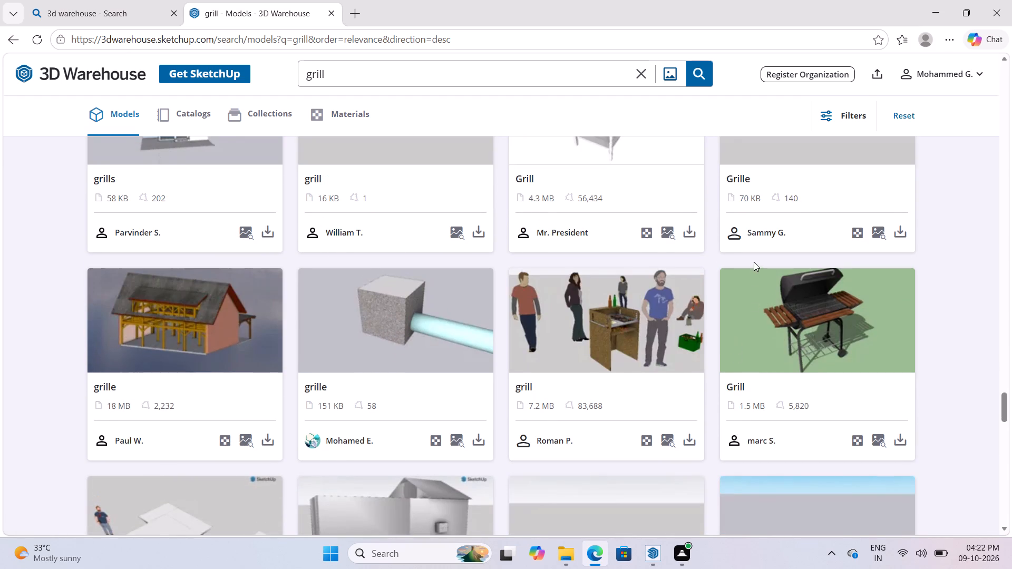
scroll(731, 281, "up", 3)
left_click(774, 287)
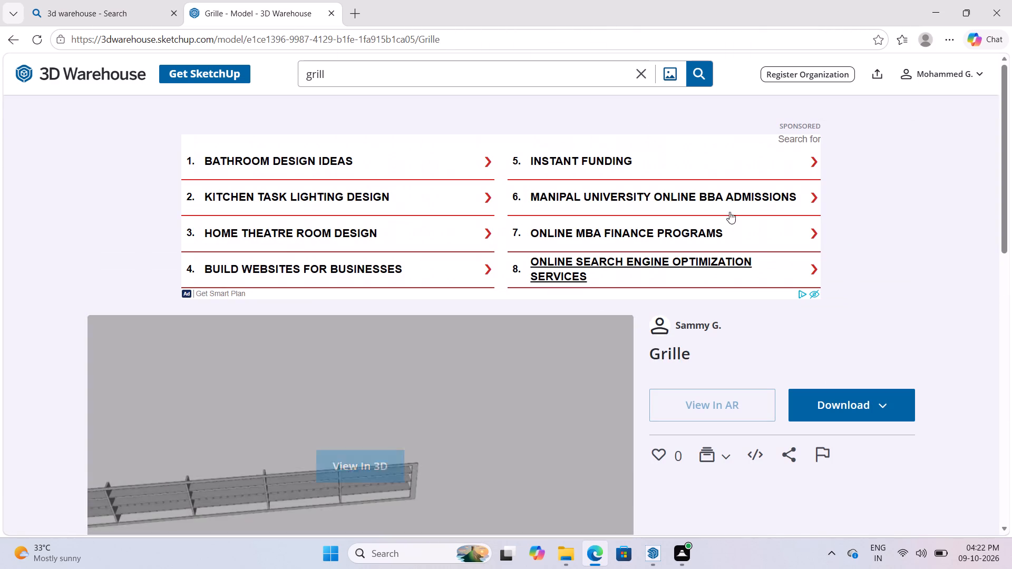
left_click(13, 45)
Examine the rest of the second batch of grill results, continuing beyond the long, low Grille model.
scroll(415, 356, "down", 5)
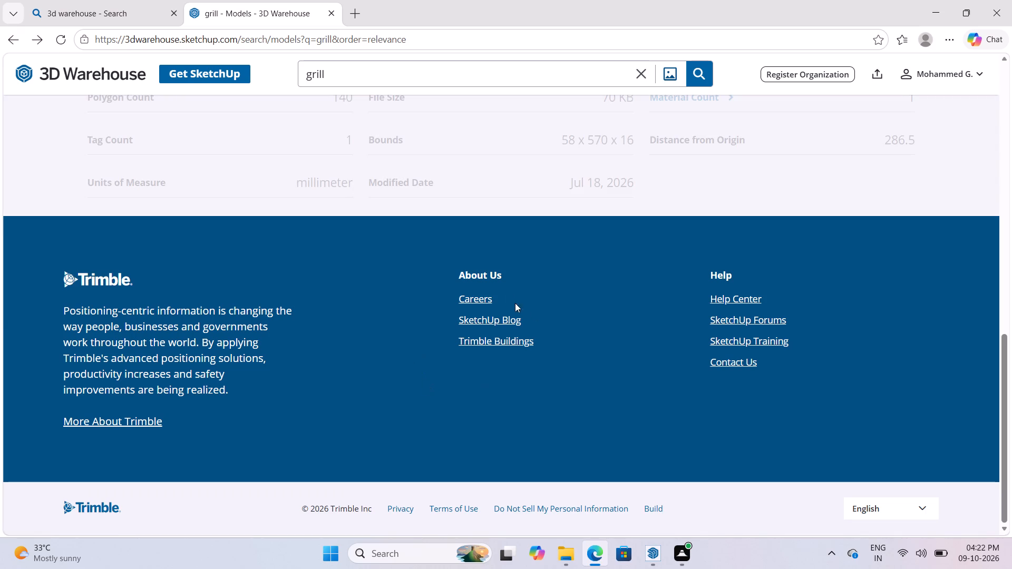
scroll(510, 299, "up", 4)
scroll(470, 317, "up", 17)
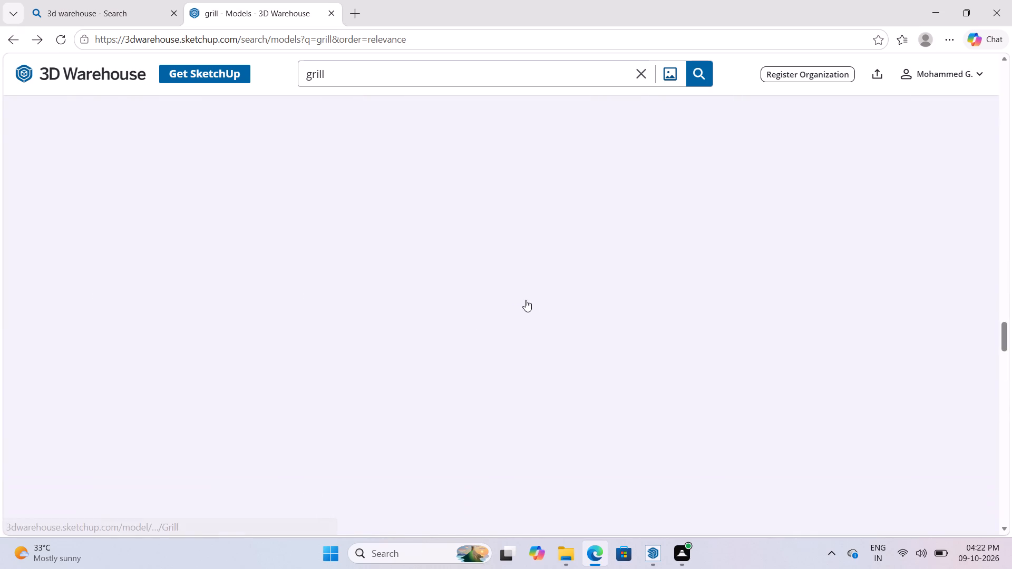
scroll(526, 300, "up", 7)
scroll(513, 289, "down", 12)
scroll(522, 354, "down", 11)
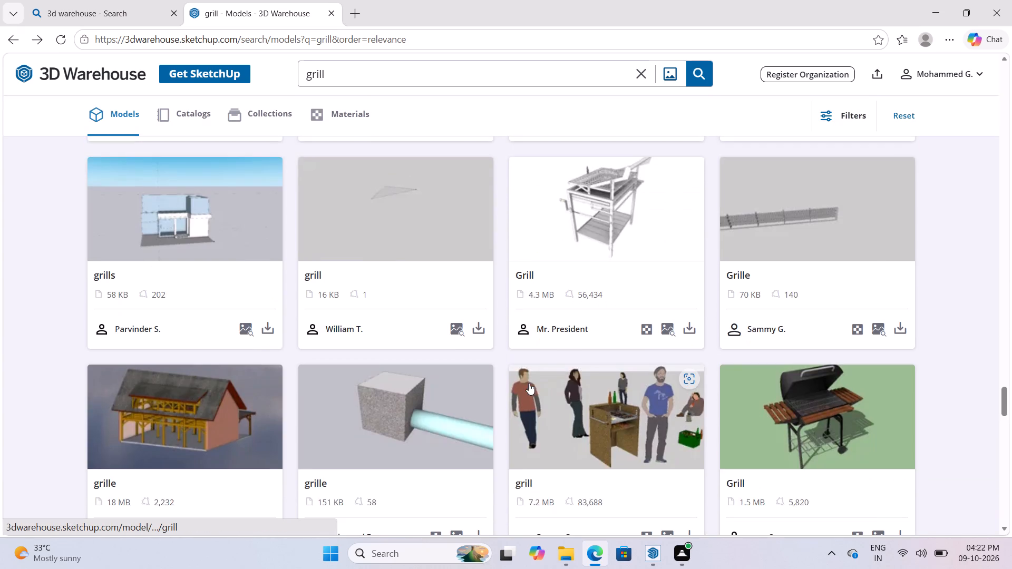
scroll(529, 382, "down", 10)
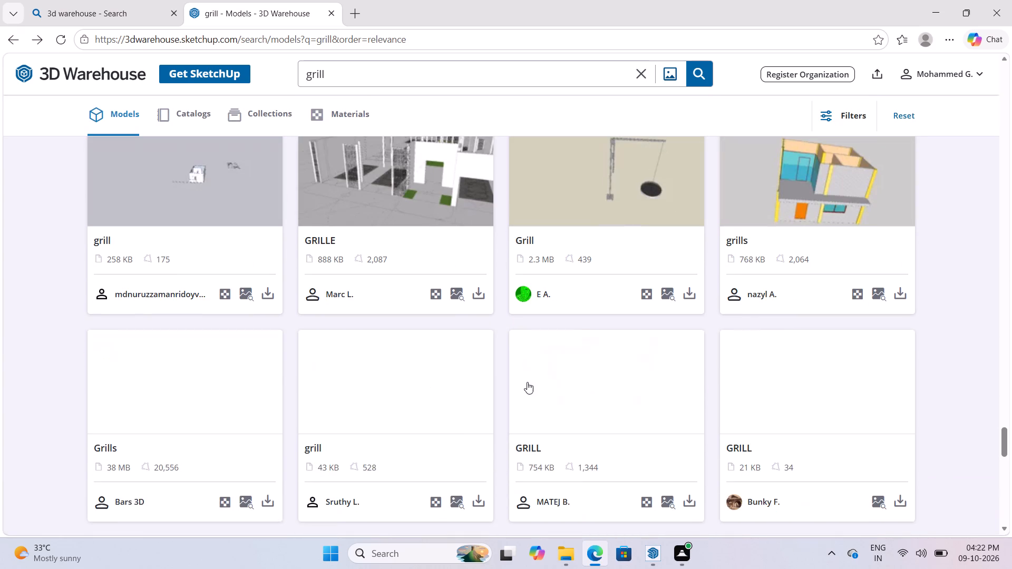
scroll(527, 381, "down", 5)
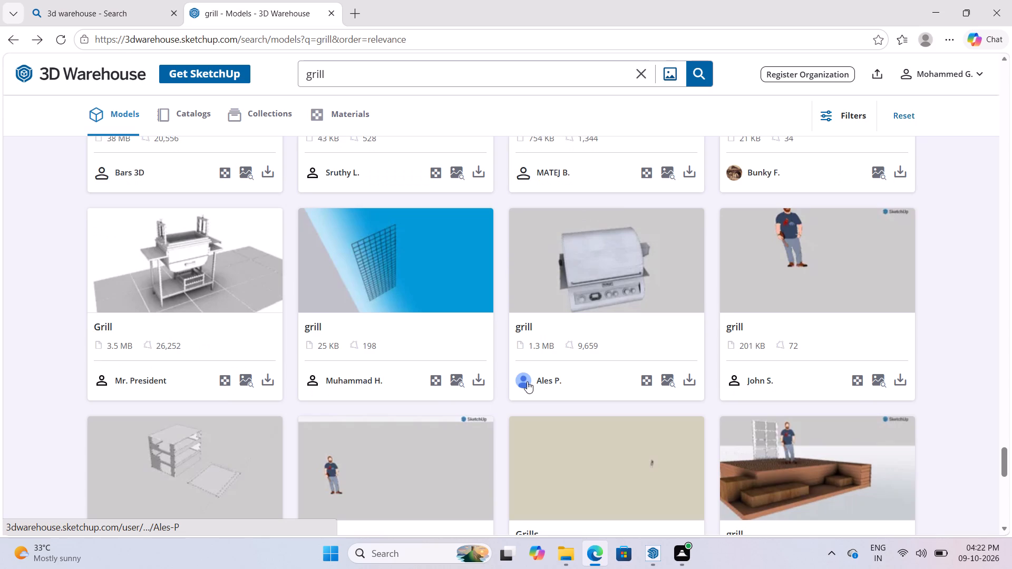
scroll(527, 381, "down", 7)
Examine the remaining loaded grill models down to the last row for an elevation design, and return to the first results.
left_click(524, 409)
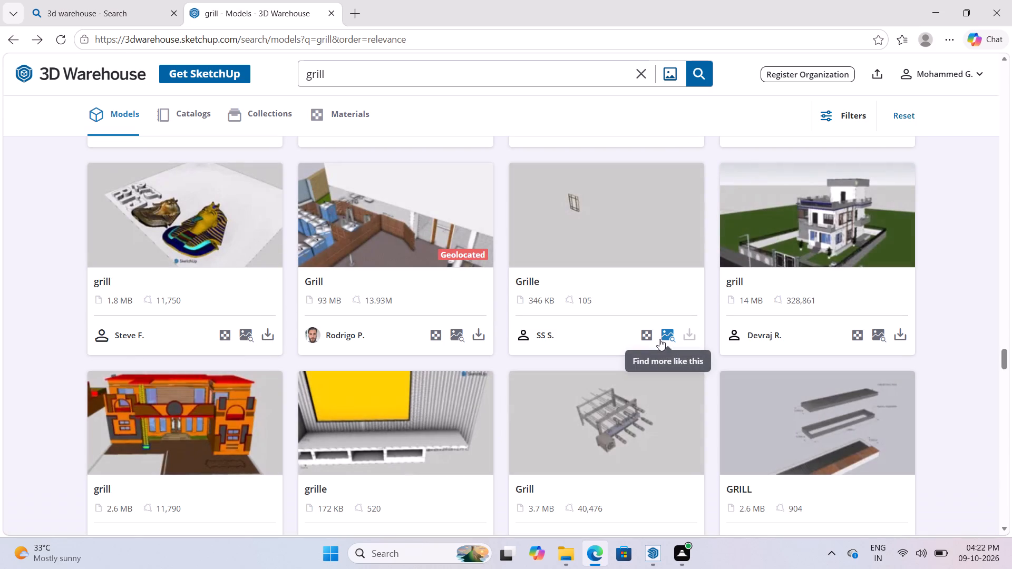
scroll(671, 325, "down", 4)
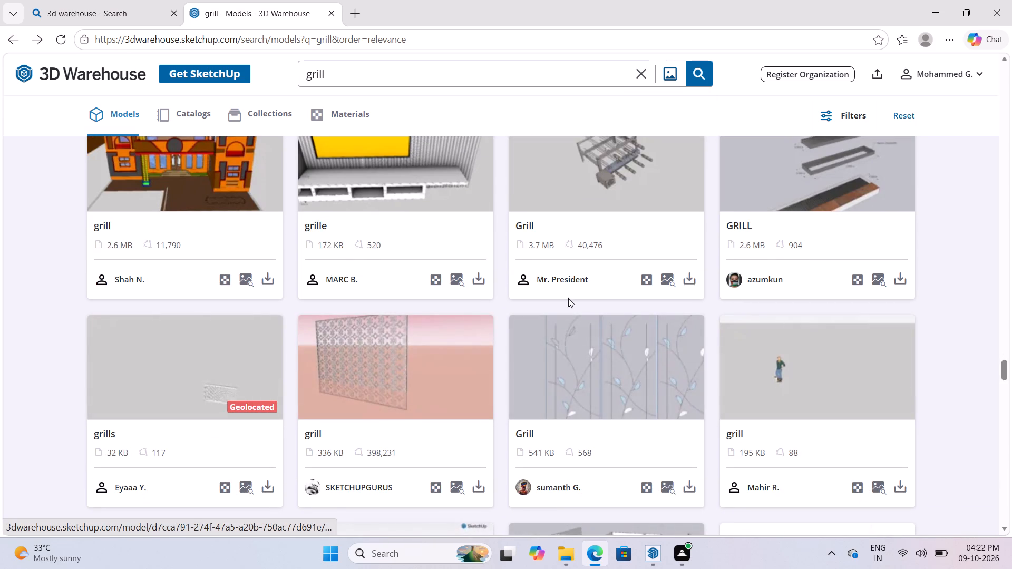
scroll(554, 280, "up", 9)
scroll(554, 286, "down", 3)
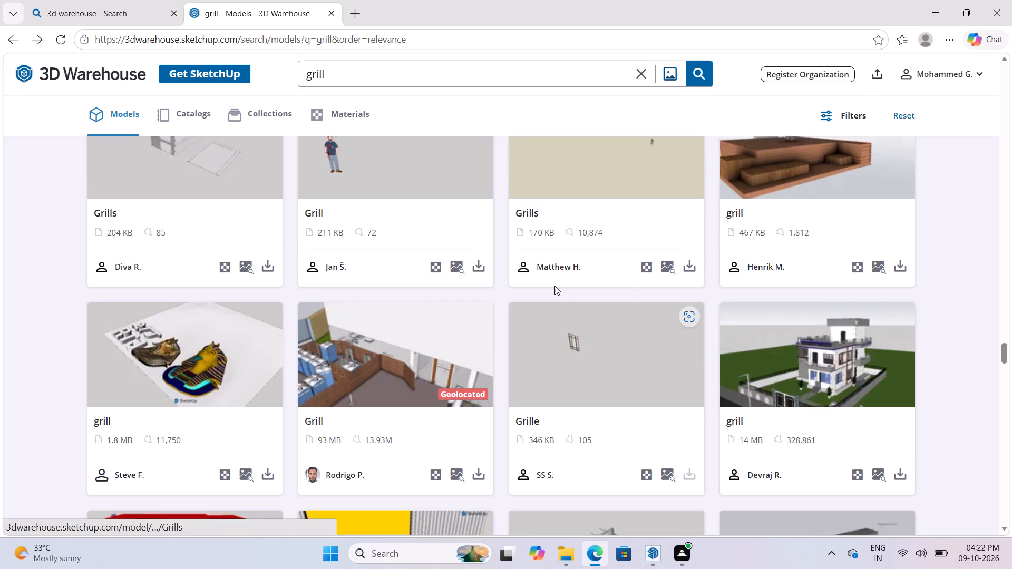
scroll(554, 286, "down", 16)
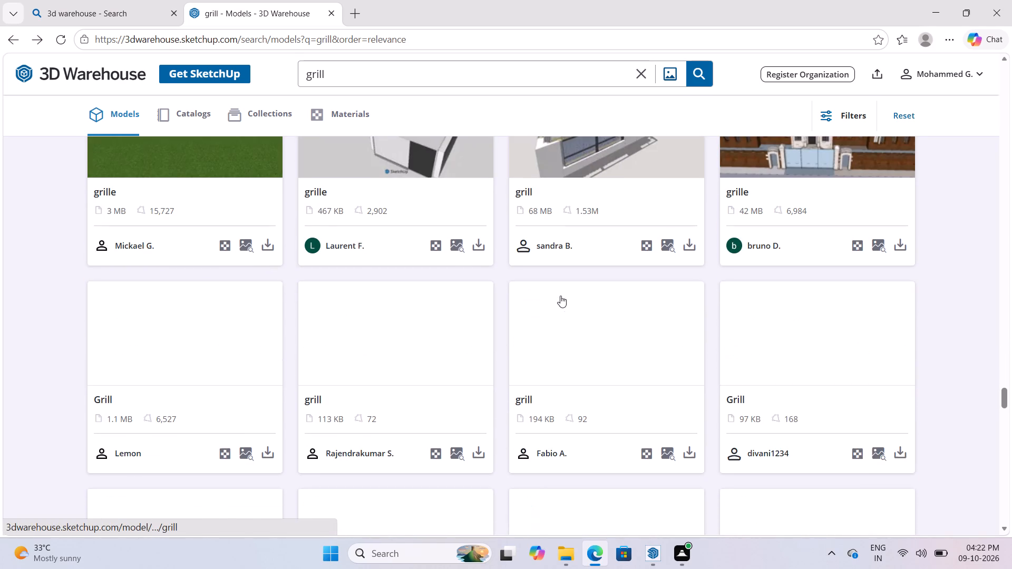
scroll(560, 296, "down", 8)
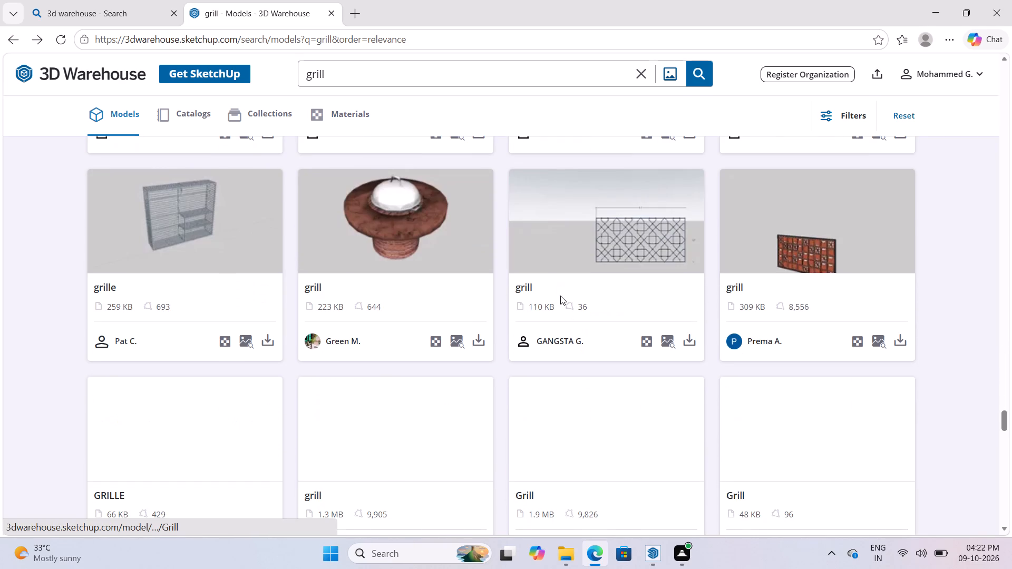
scroll(560, 296, "down", 6)
scroll(560, 296, "up", 3)
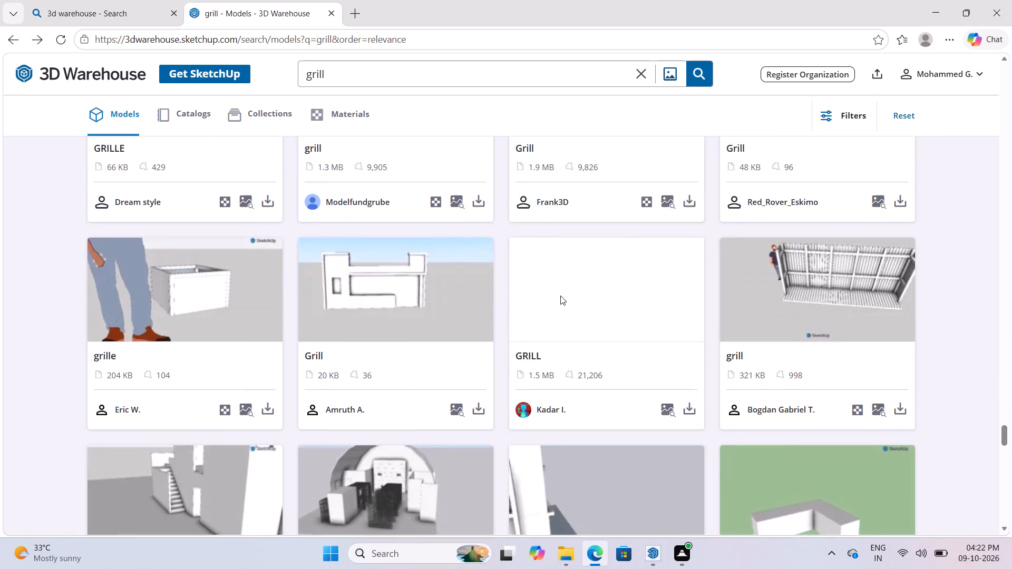
scroll(560, 296, "up", 13)
scroll(560, 296, "down", 12)
scroll(536, 340, "down", 6)
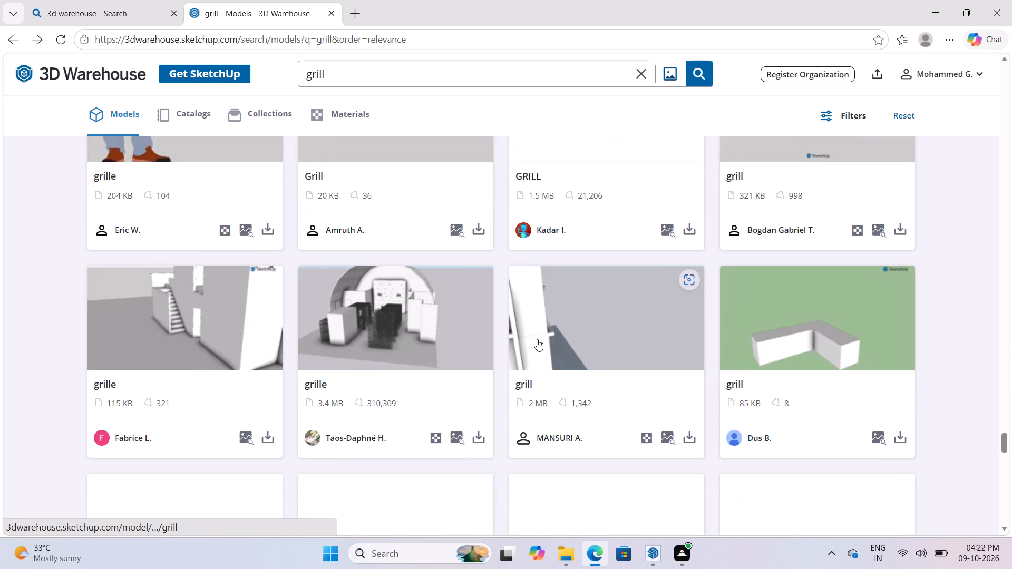
scroll(536, 331, "down", 13)
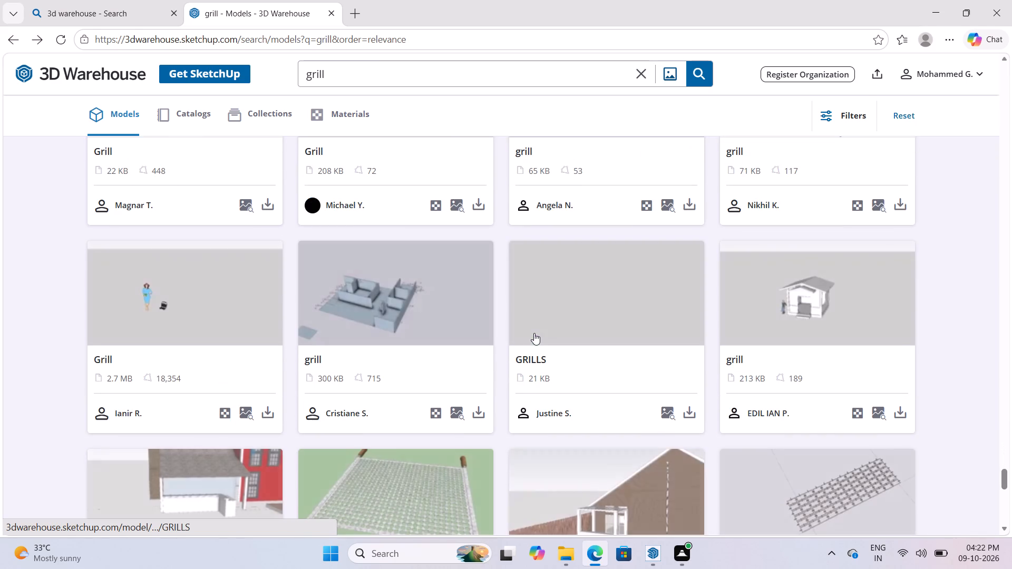
scroll(534, 333, "down", 6)
scroll(531, 349, "up", 4)
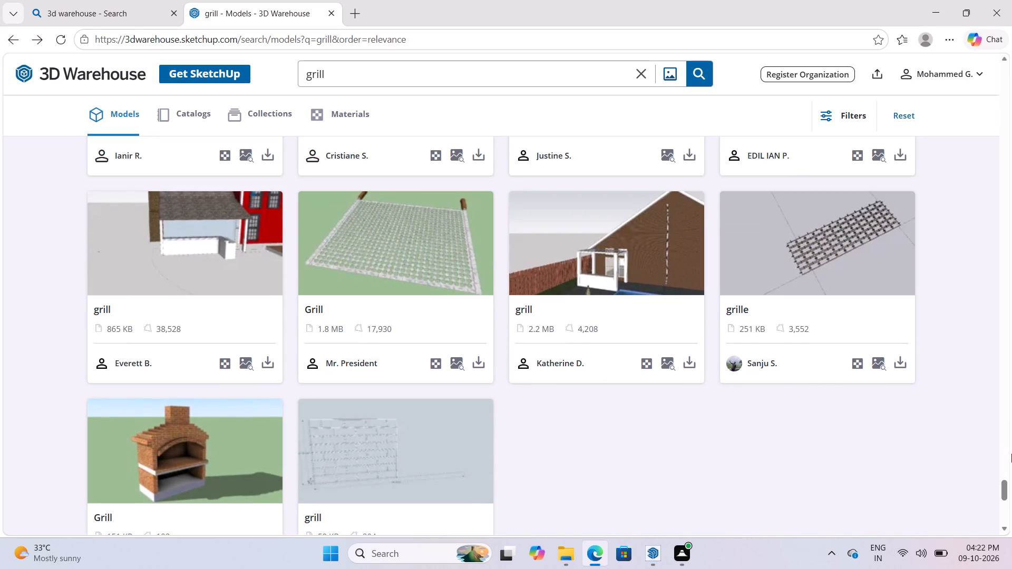
left_click_drag(1005, 488, 968, 85)
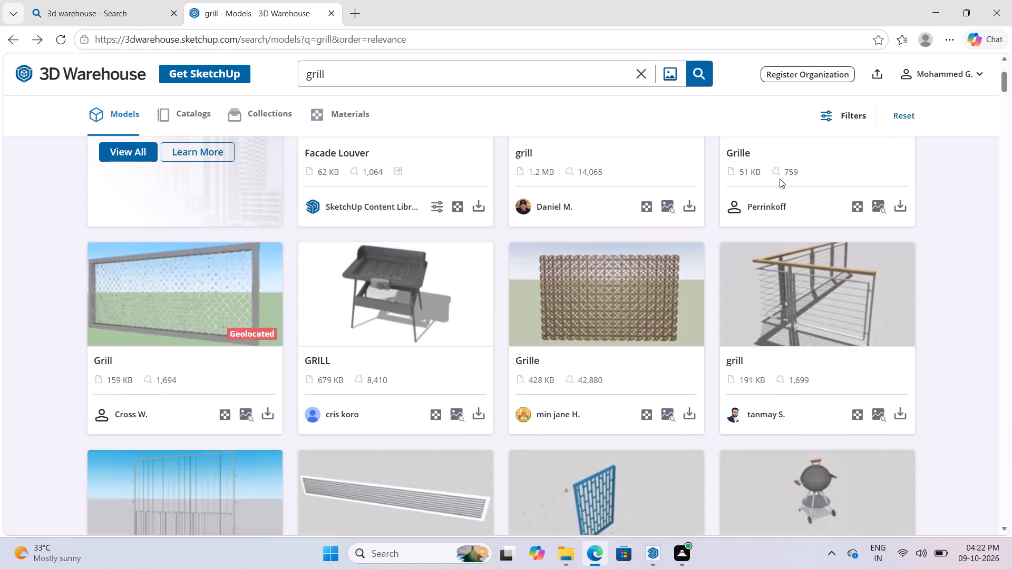
scroll(687, 255, "up", 11)
Switch to SketchUp and look through the in-model materials and the Asian Paints Chromatics shades.
left_click(931, 15)
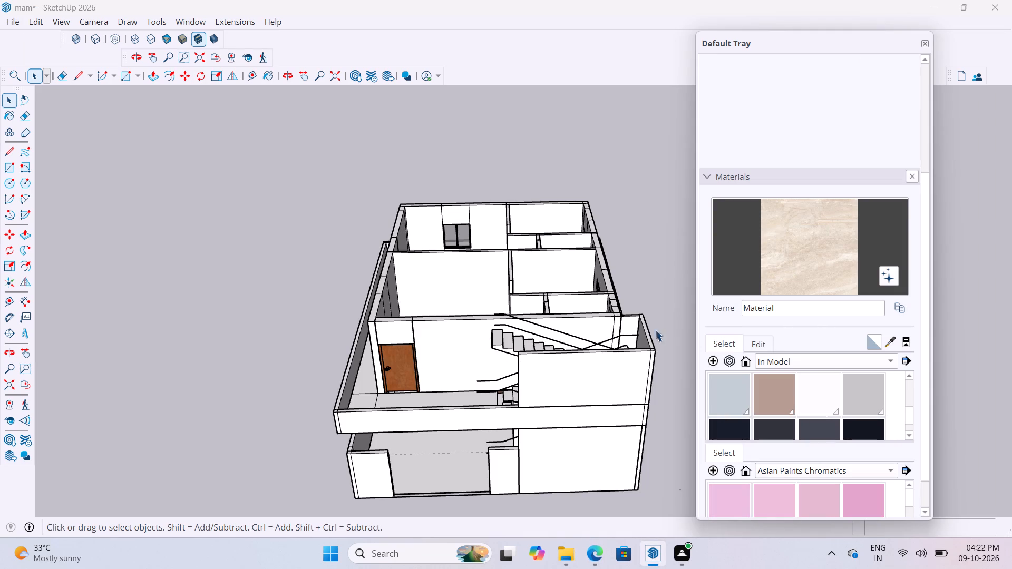
scroll(735, 419, "down", 4)
scroll(776, 473, "down", 6)
left_click(811, 430)
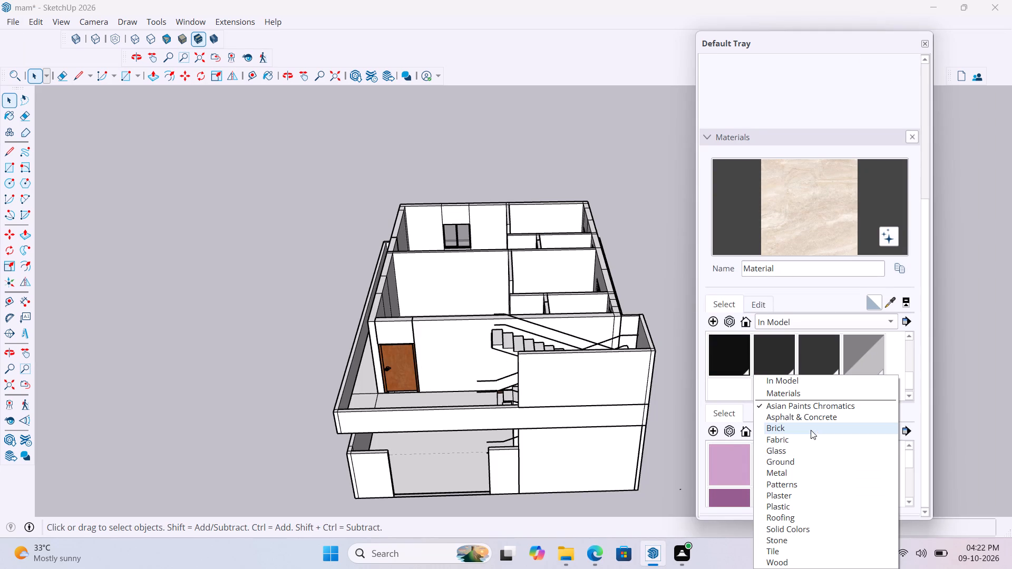
left_click(669, 497)
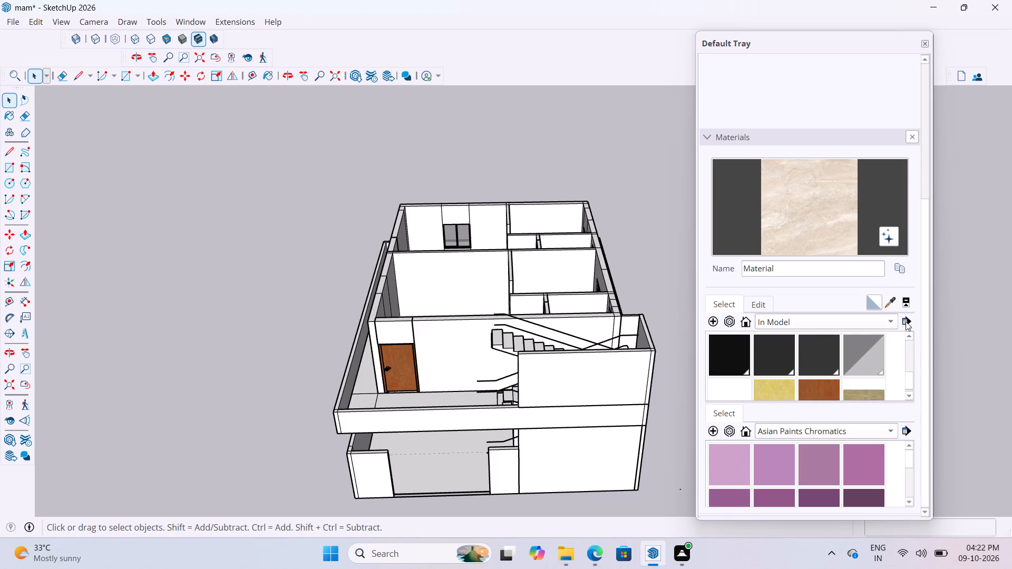
left_click(750, 321)
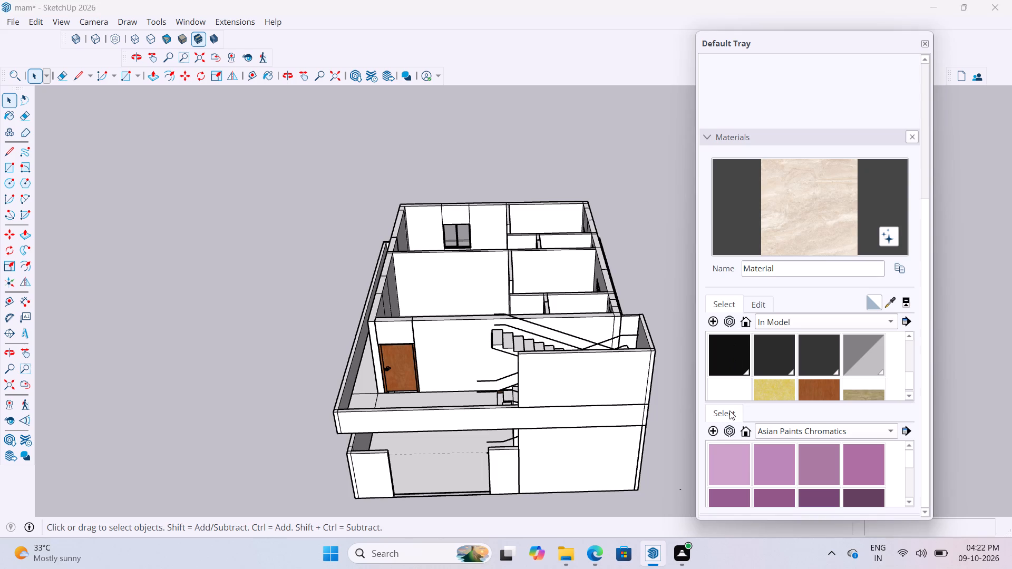
left_click(729, 410)
scroll(775, 437, "down", 10)
scroll(838, 446, "up", 4)
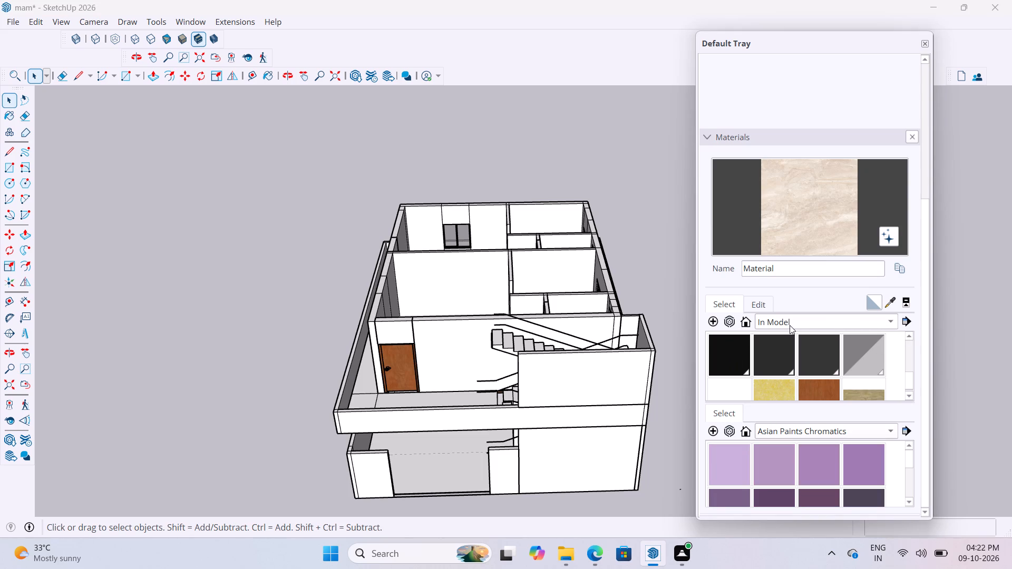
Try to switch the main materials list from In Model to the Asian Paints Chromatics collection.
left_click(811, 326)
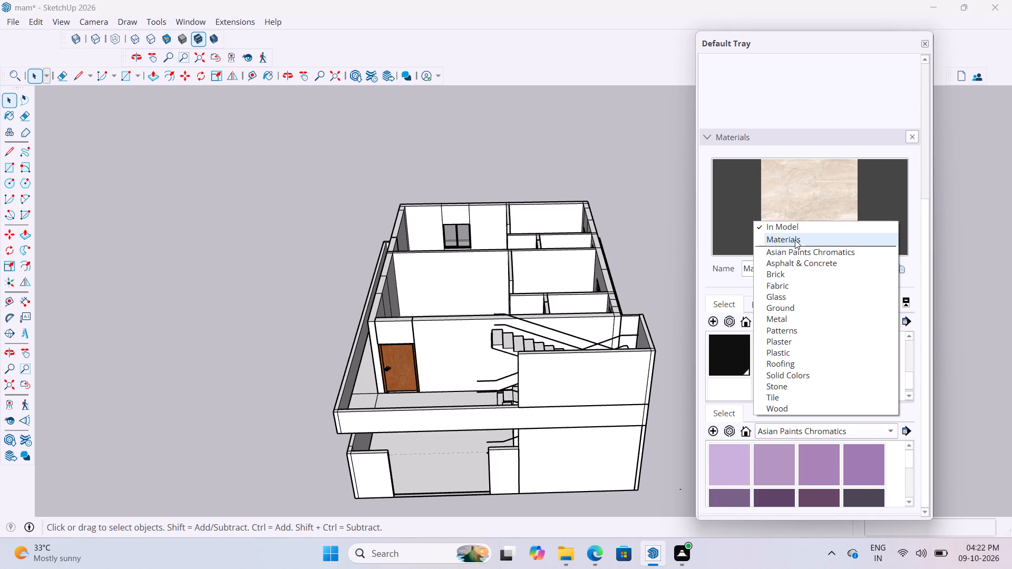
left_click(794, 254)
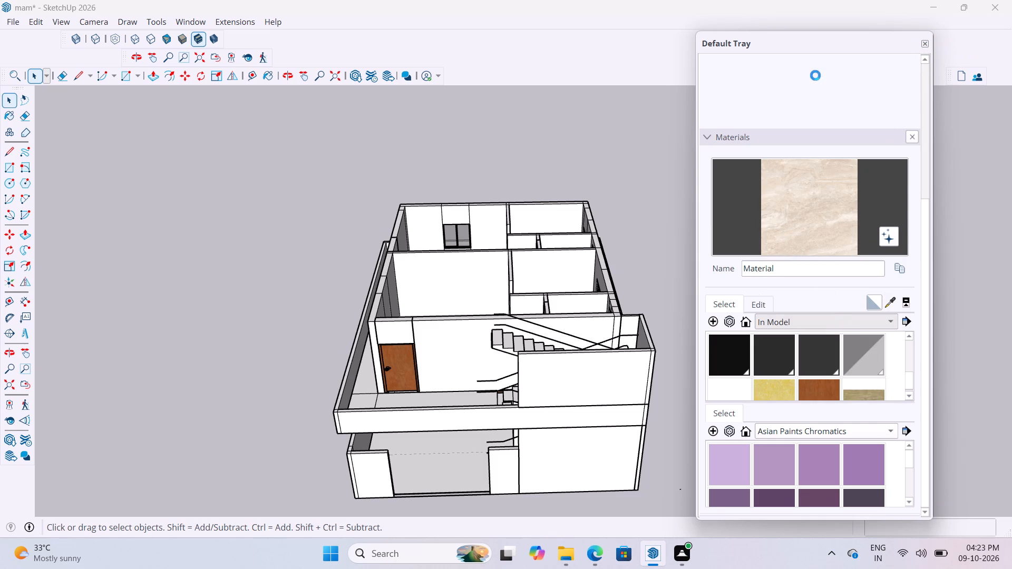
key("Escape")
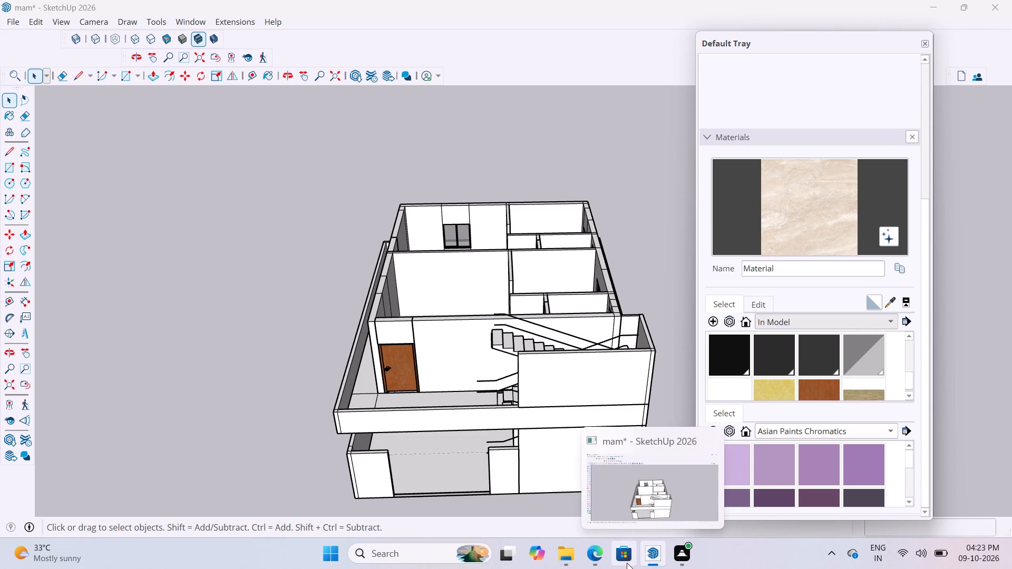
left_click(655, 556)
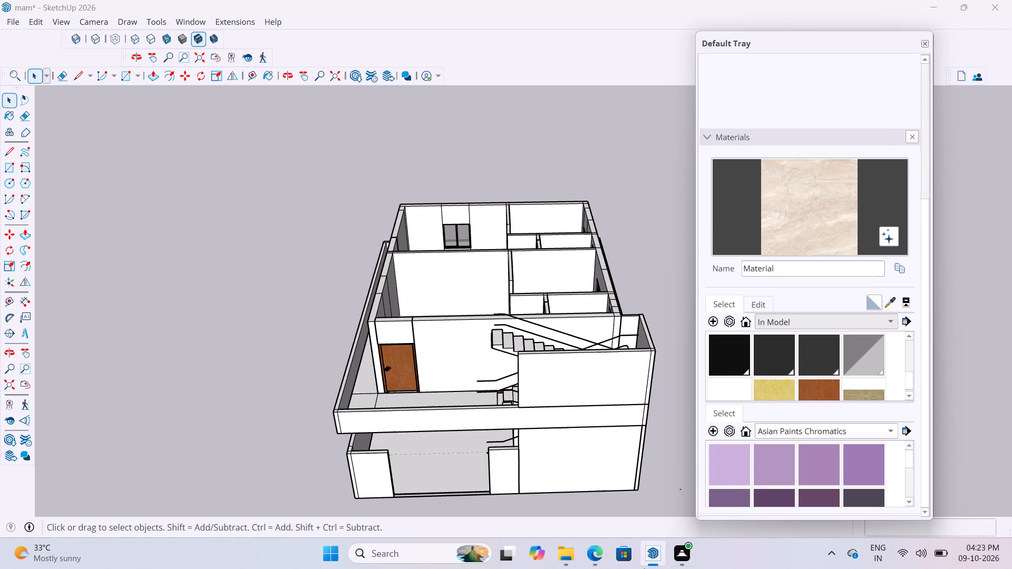
Switch to the browser and download the 191 KB railing-style grill model with the wooden handrail as a SketchUp file.
left_click(590, 557)
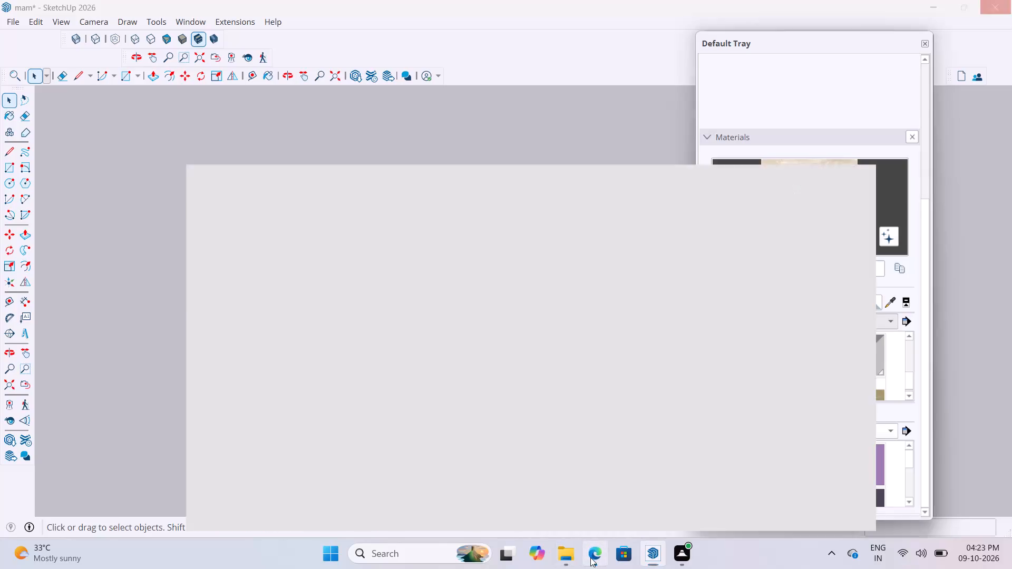
scroll(599, 327, "down", 2)
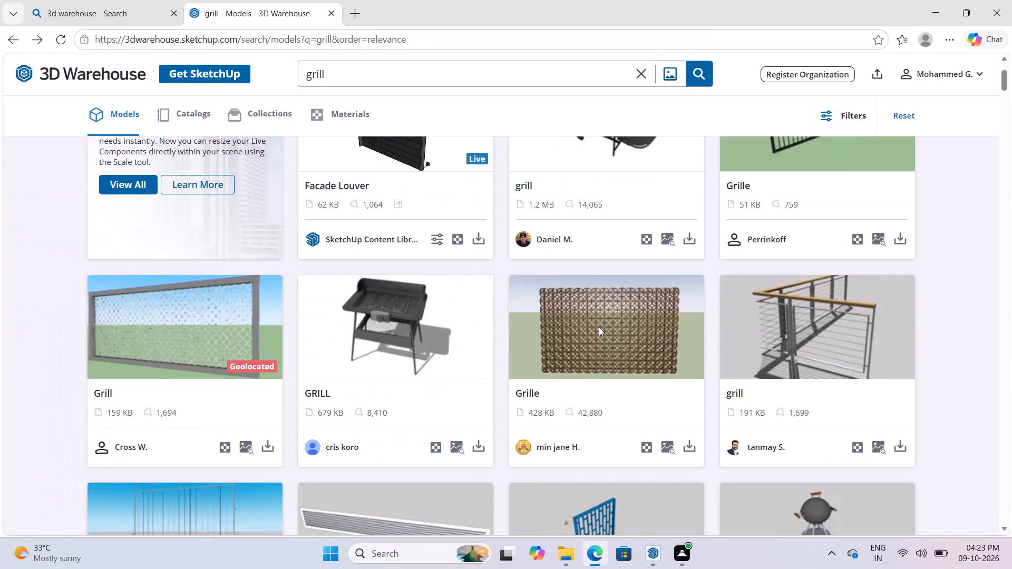
scroll(599, 327, "down", 1)
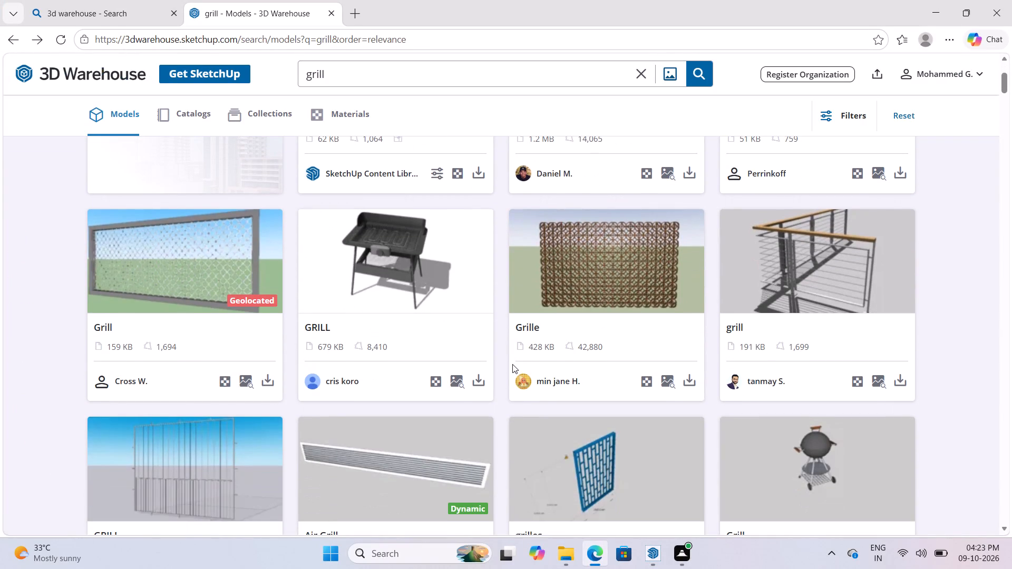
scroll(512, 364, "down", 1)
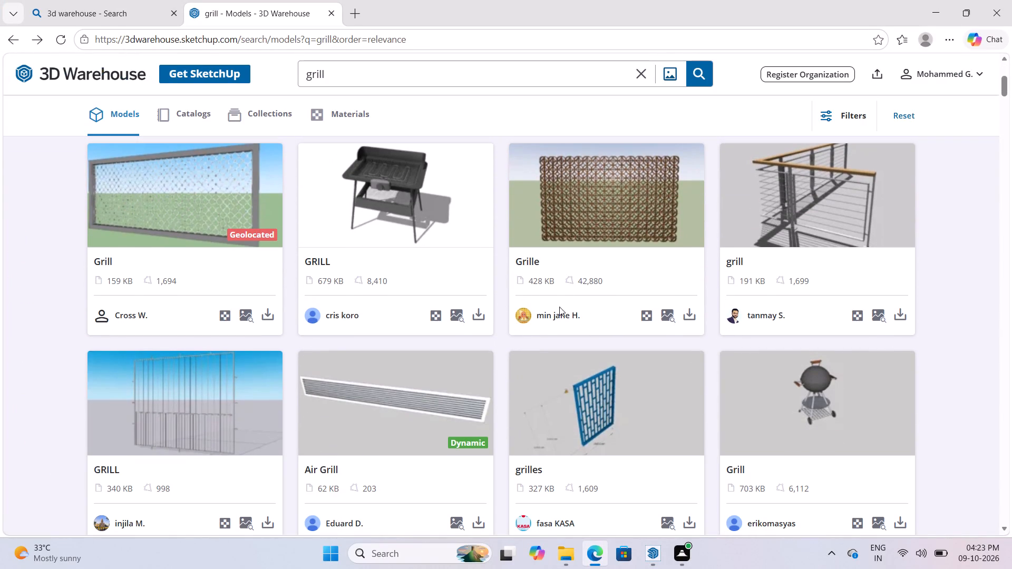
left_click(907, 315)
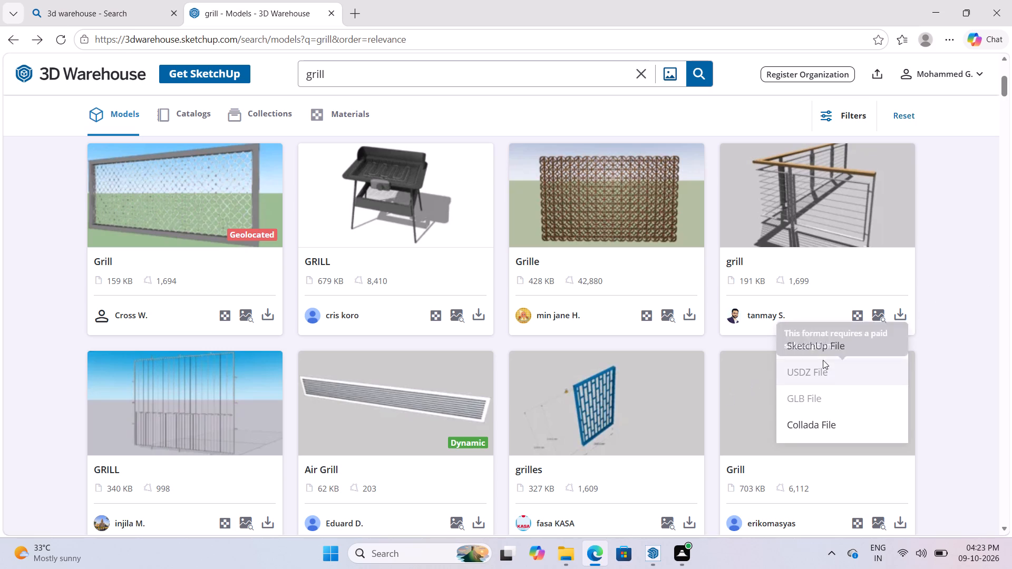
left_click(832, 354)
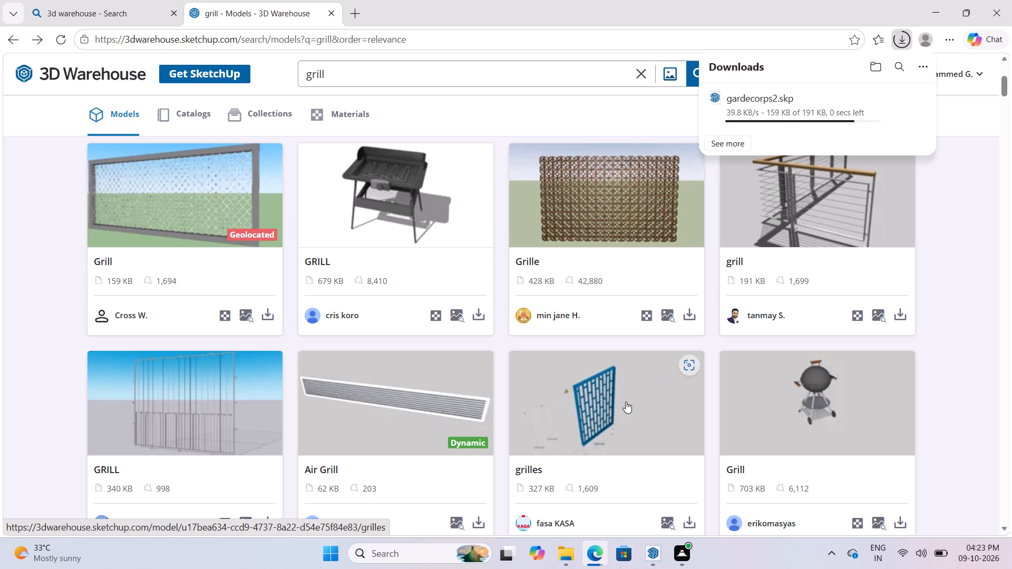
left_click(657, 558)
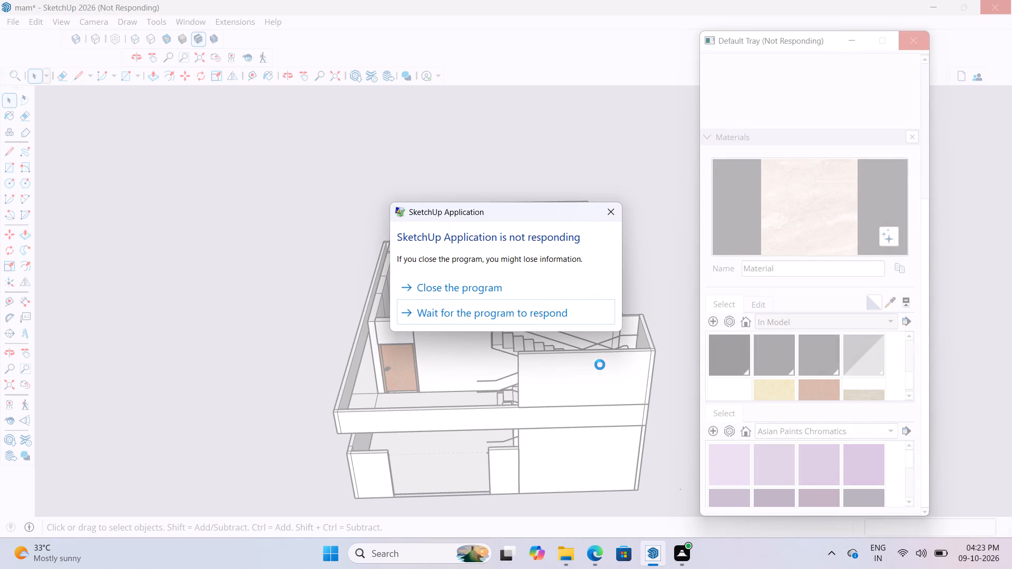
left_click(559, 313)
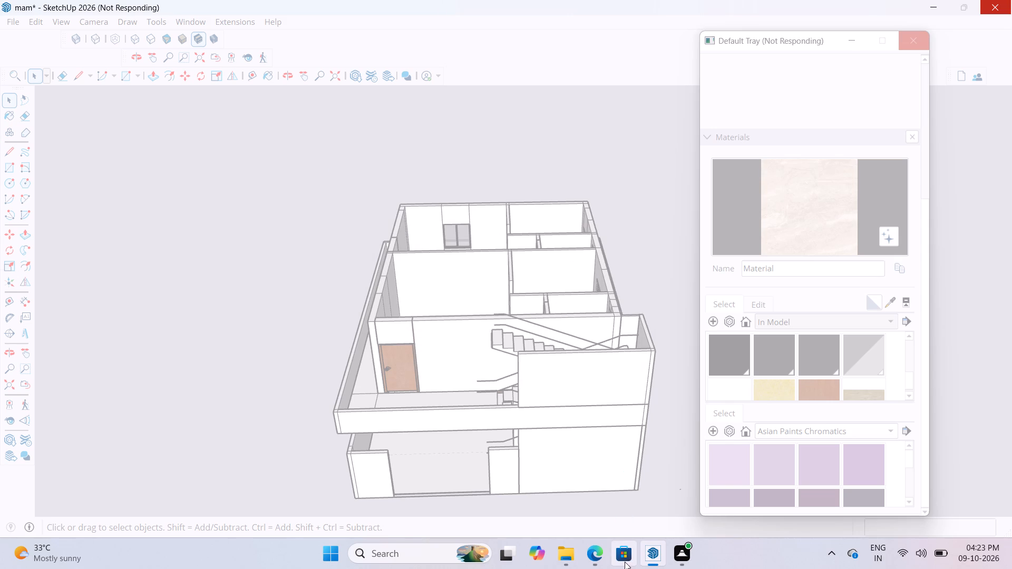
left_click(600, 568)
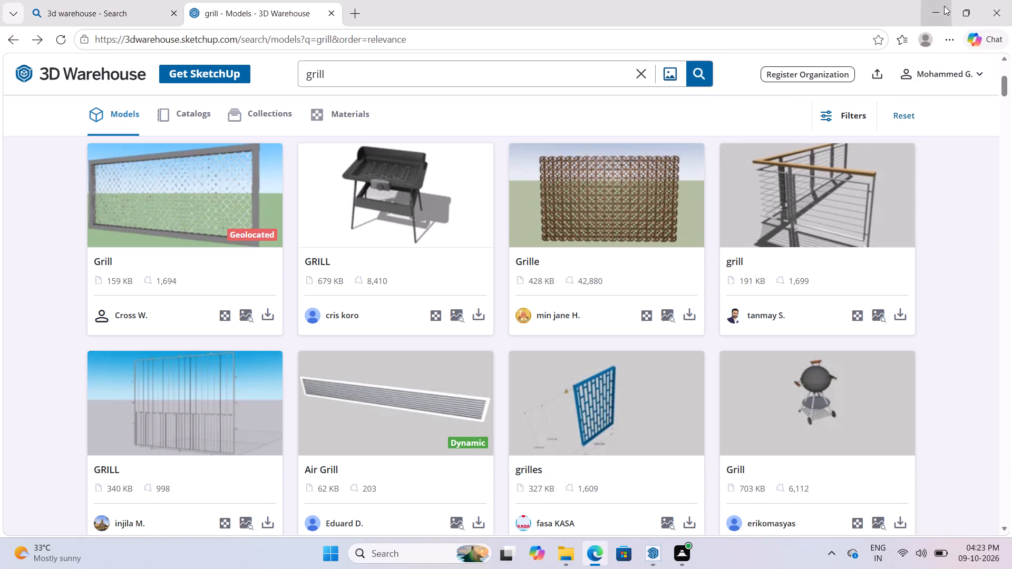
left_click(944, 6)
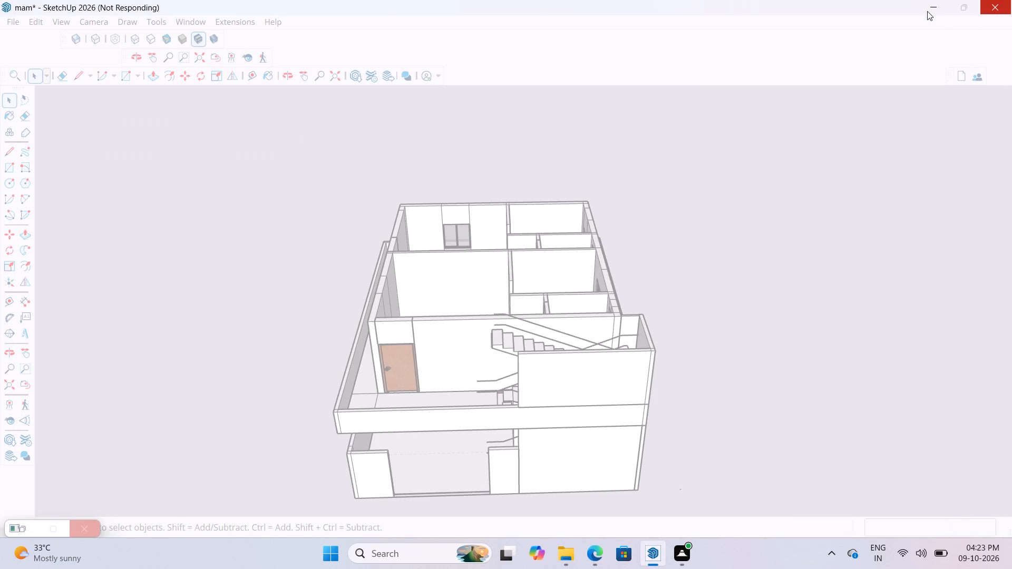
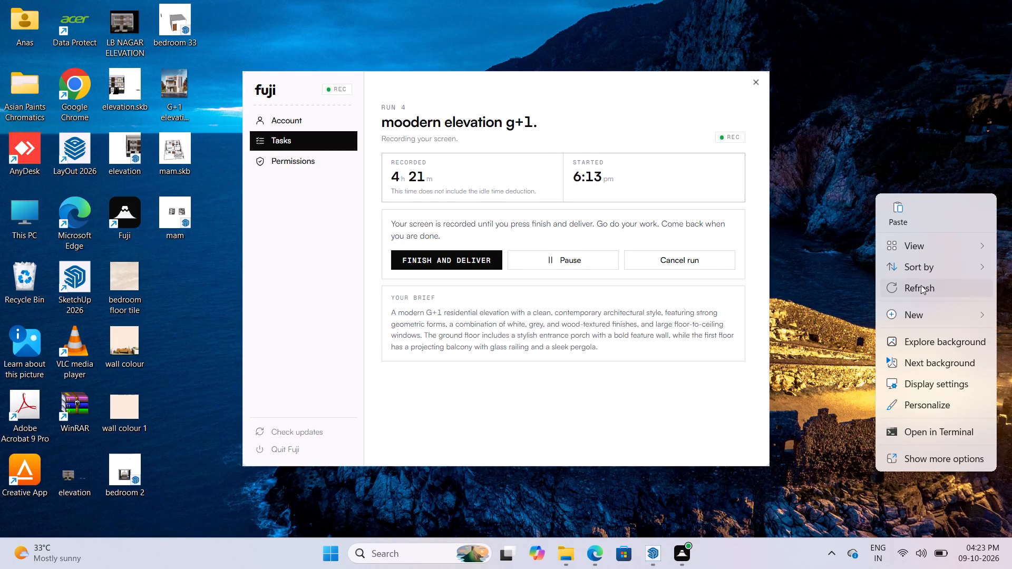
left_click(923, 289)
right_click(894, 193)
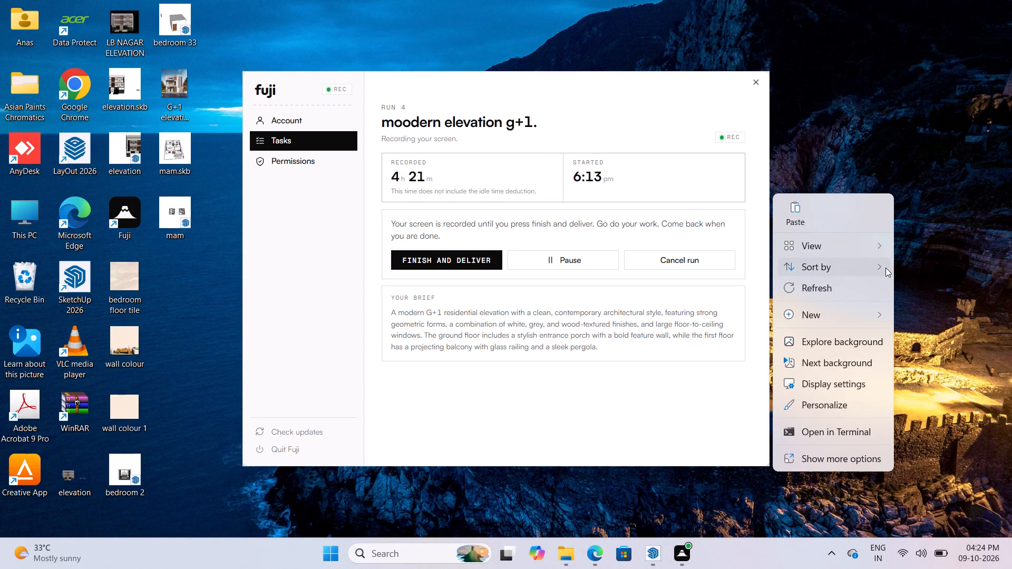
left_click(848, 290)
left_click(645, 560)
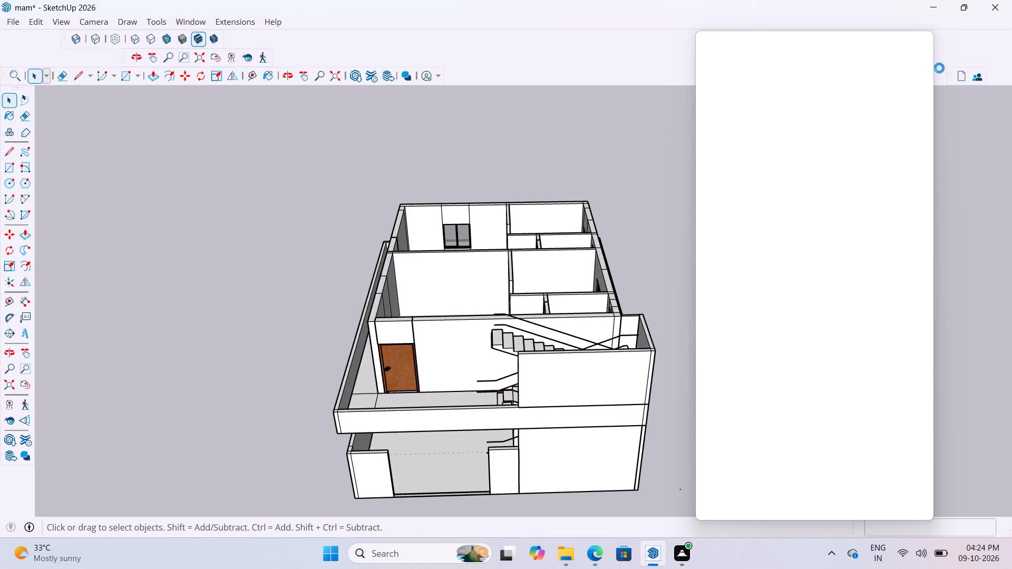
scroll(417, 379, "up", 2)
Switch to File Explorer and look inside the sketchup archive of the Plain_Shades (2) download.
left_click(576, 552)
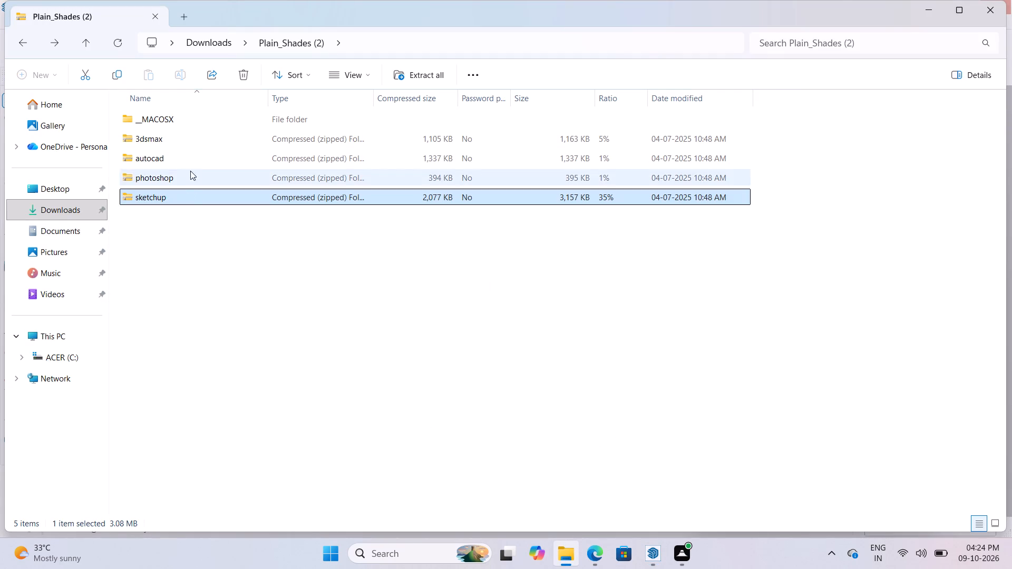
double_click(159, 199)
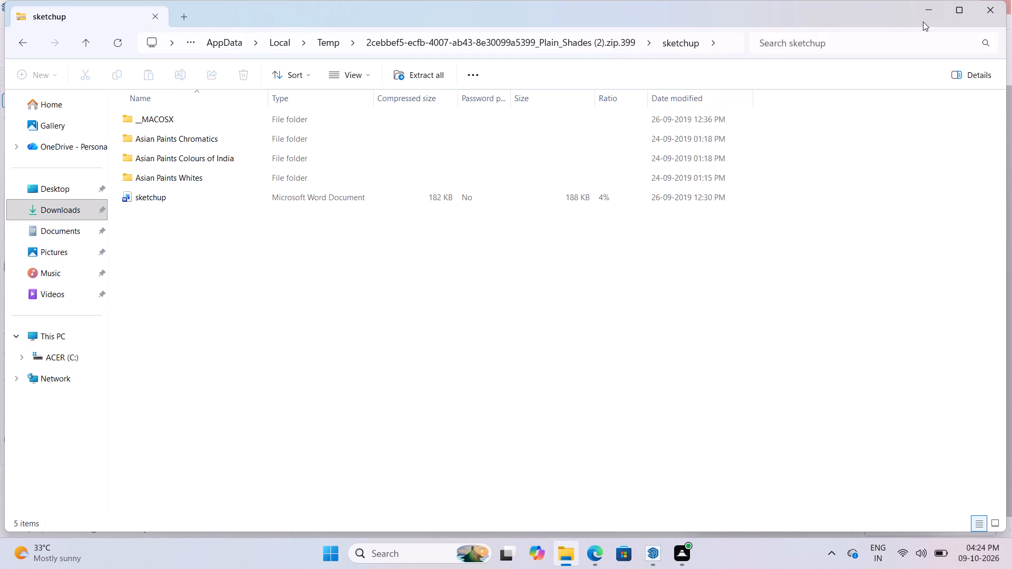
left_click(930, 10)
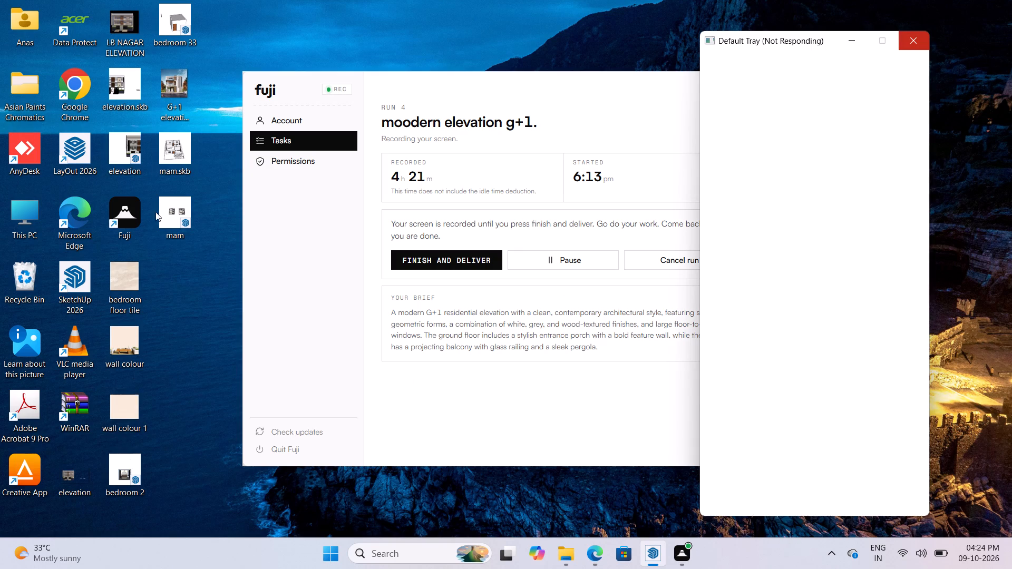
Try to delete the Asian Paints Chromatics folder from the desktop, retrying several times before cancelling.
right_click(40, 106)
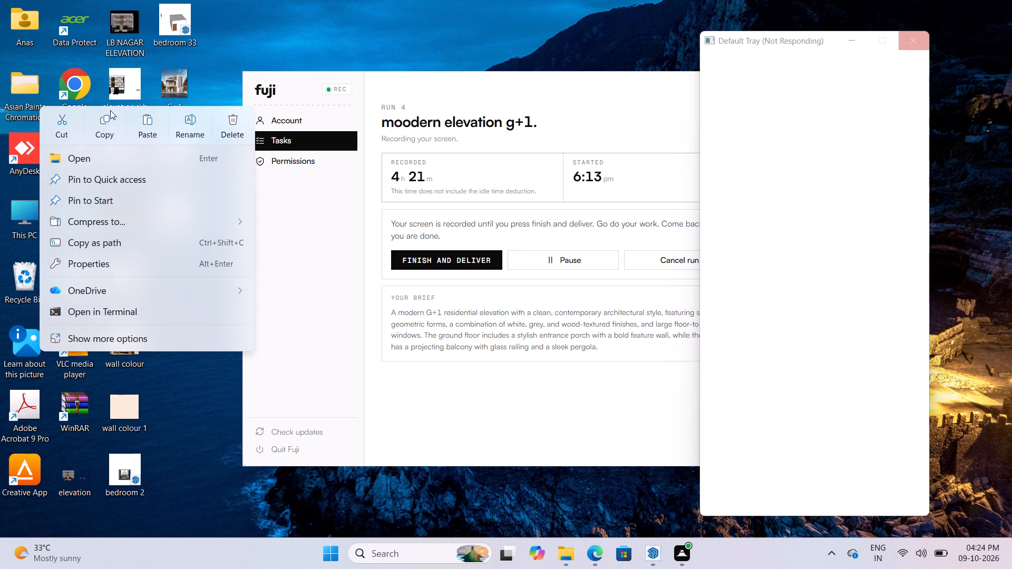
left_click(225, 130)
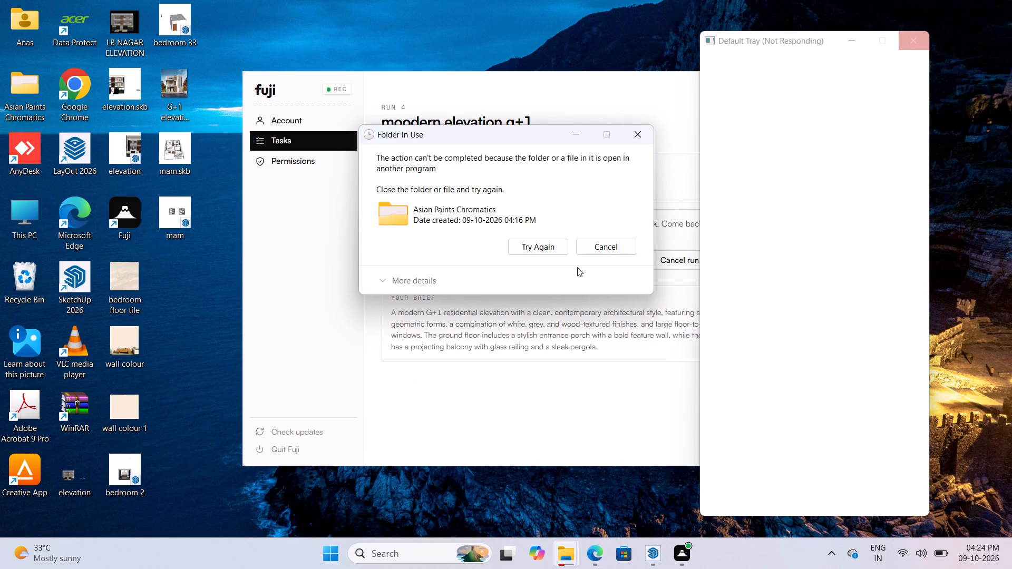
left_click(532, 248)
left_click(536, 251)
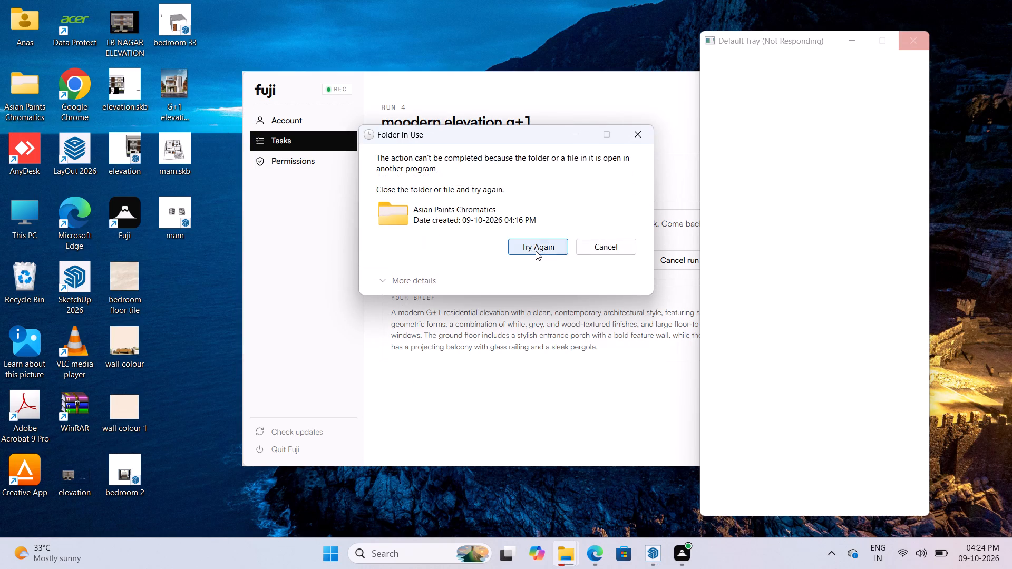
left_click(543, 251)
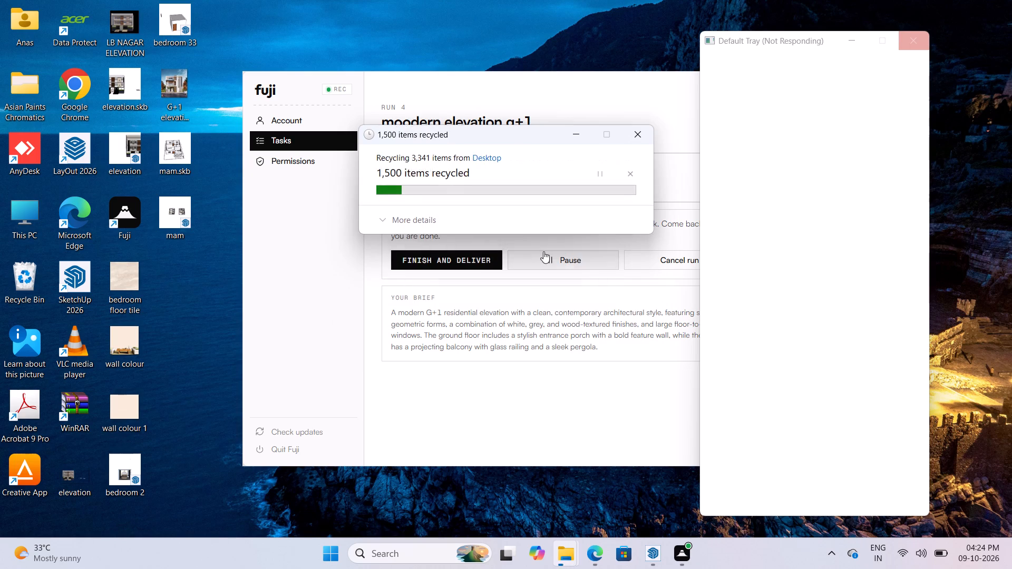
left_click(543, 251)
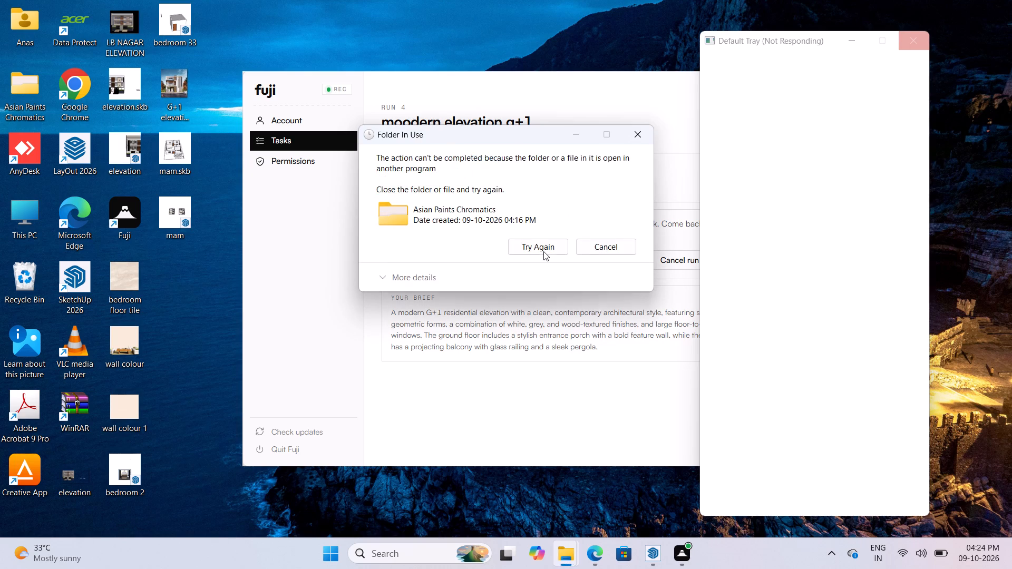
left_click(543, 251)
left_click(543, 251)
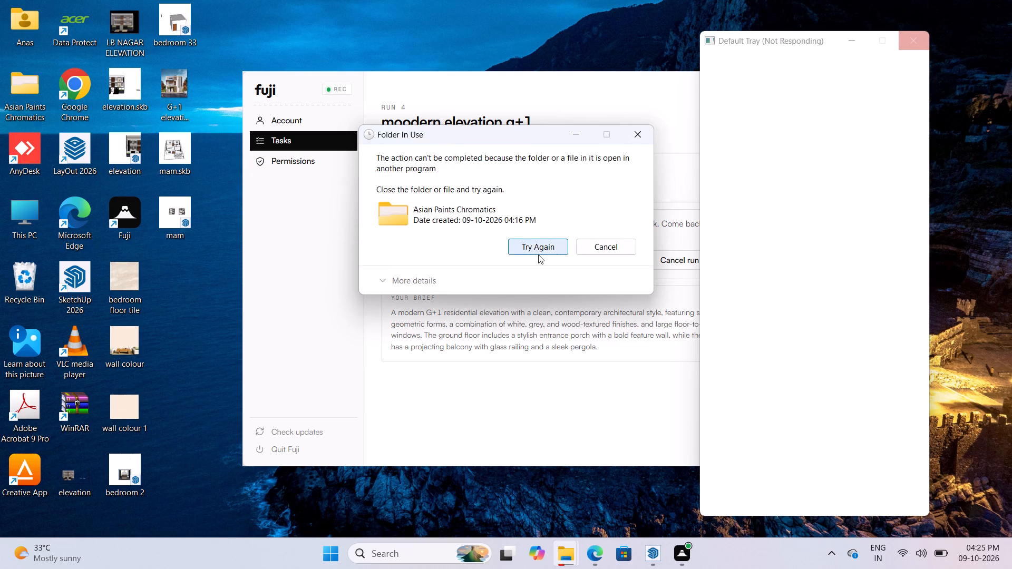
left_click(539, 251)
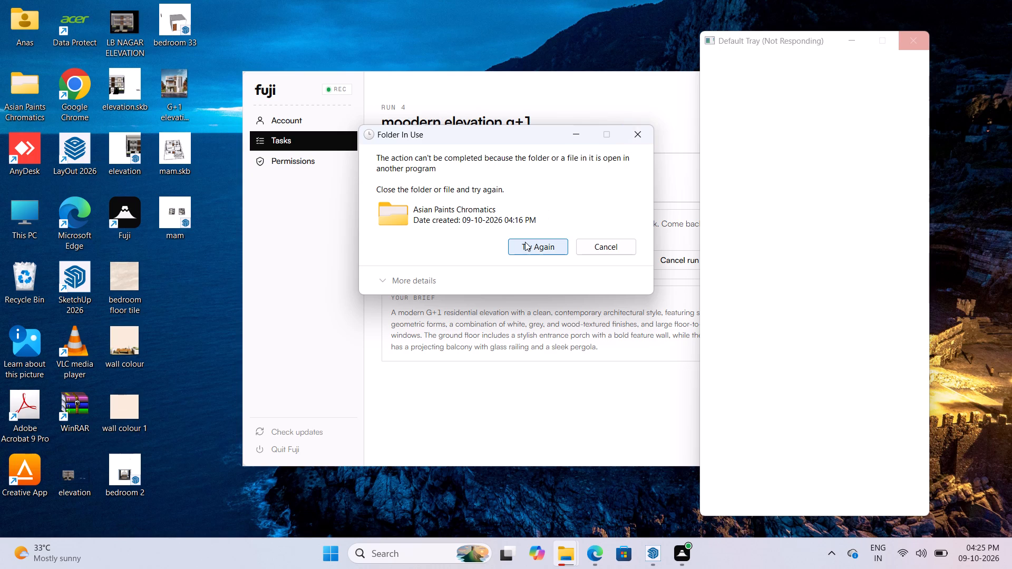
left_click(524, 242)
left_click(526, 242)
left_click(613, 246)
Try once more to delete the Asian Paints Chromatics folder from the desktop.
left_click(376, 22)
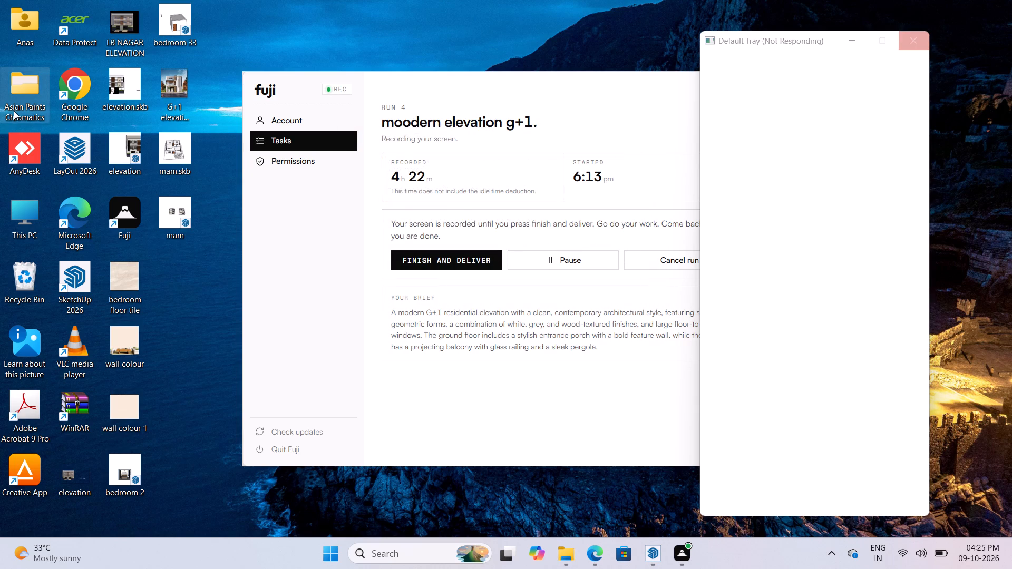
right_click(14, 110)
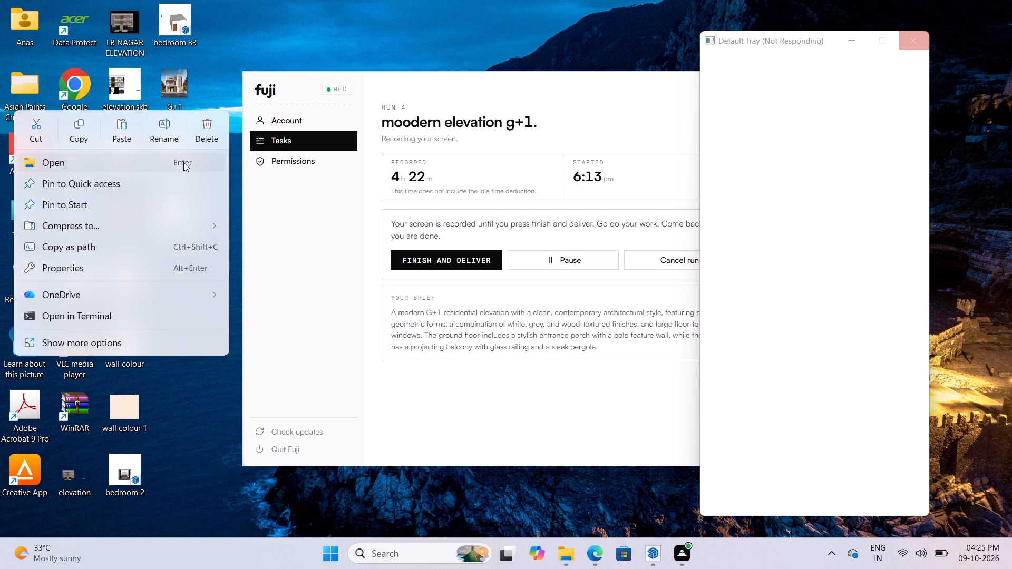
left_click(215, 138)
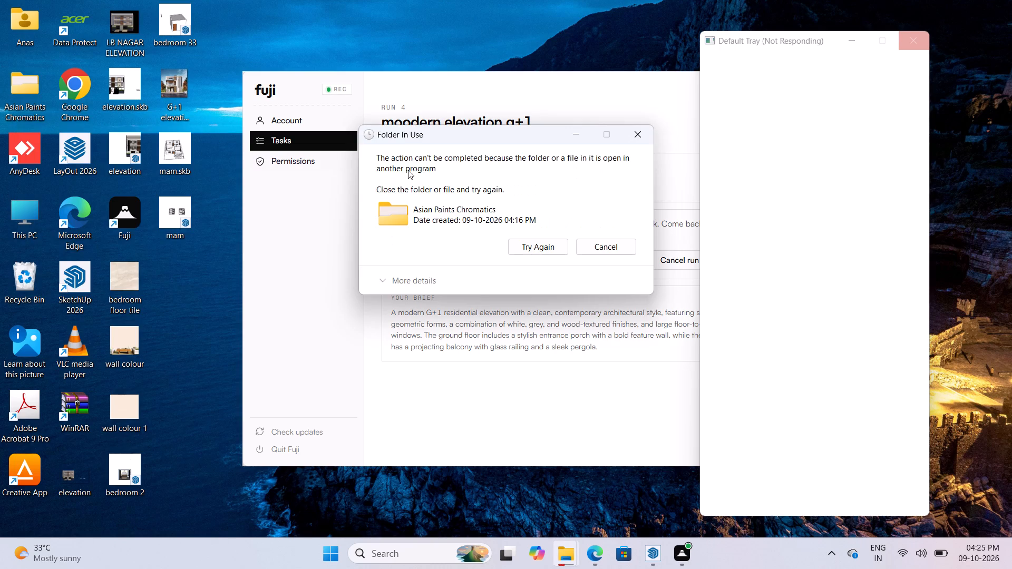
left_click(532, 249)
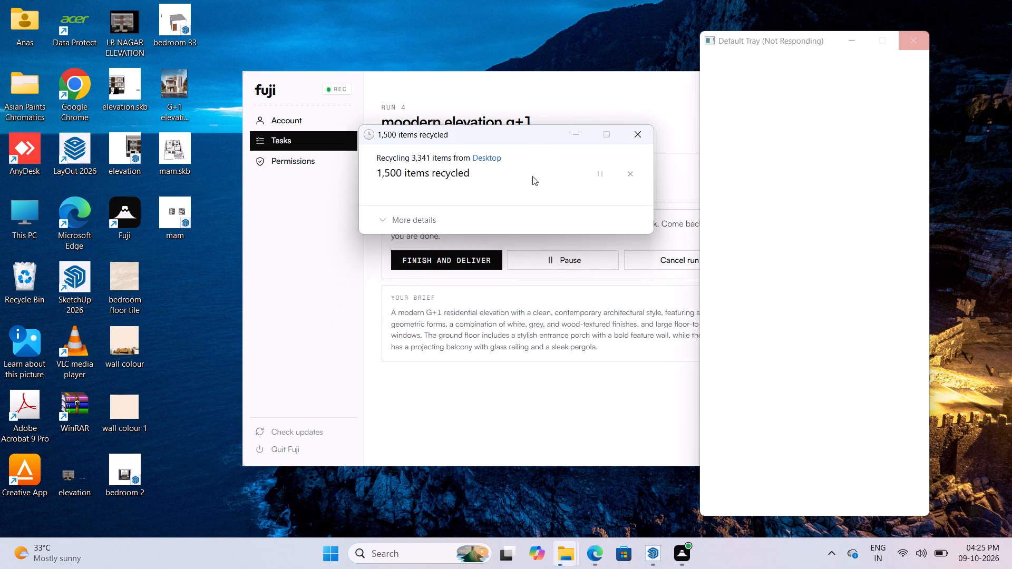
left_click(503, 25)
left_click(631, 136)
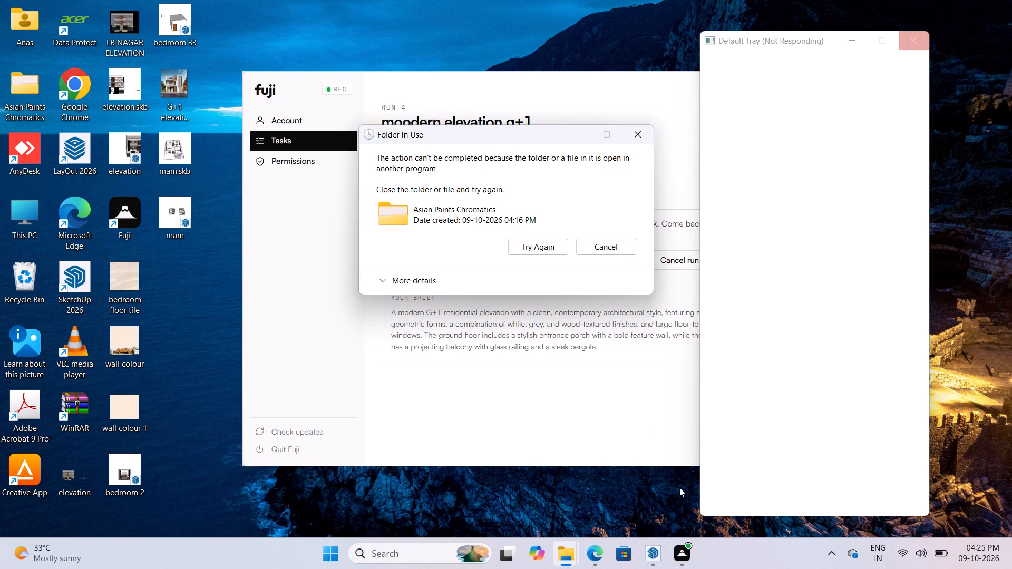
Force the unresponsive SketchUp application to close instead of waiting for it.
left_click(640, 551)
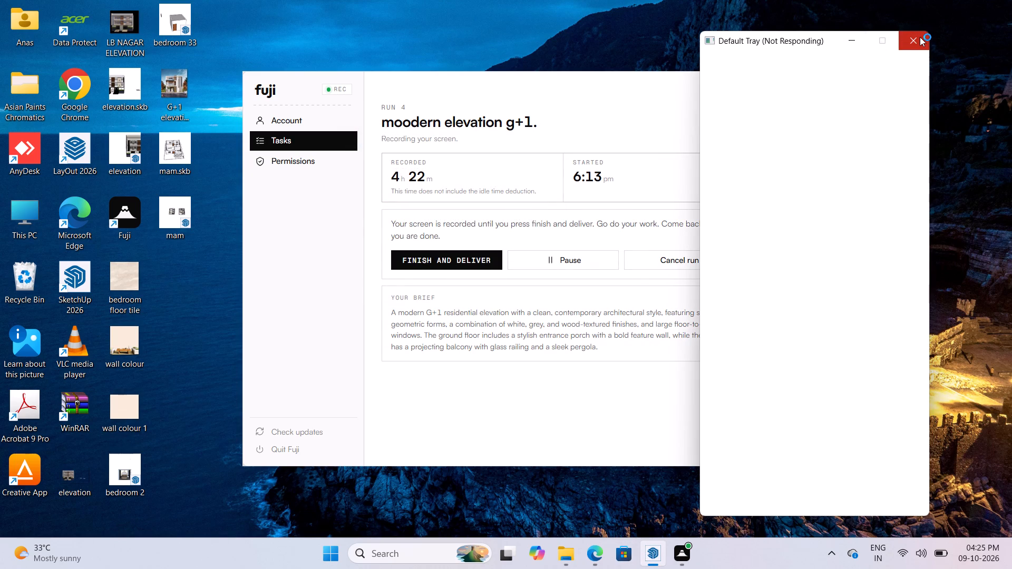
left_click(589, 557)
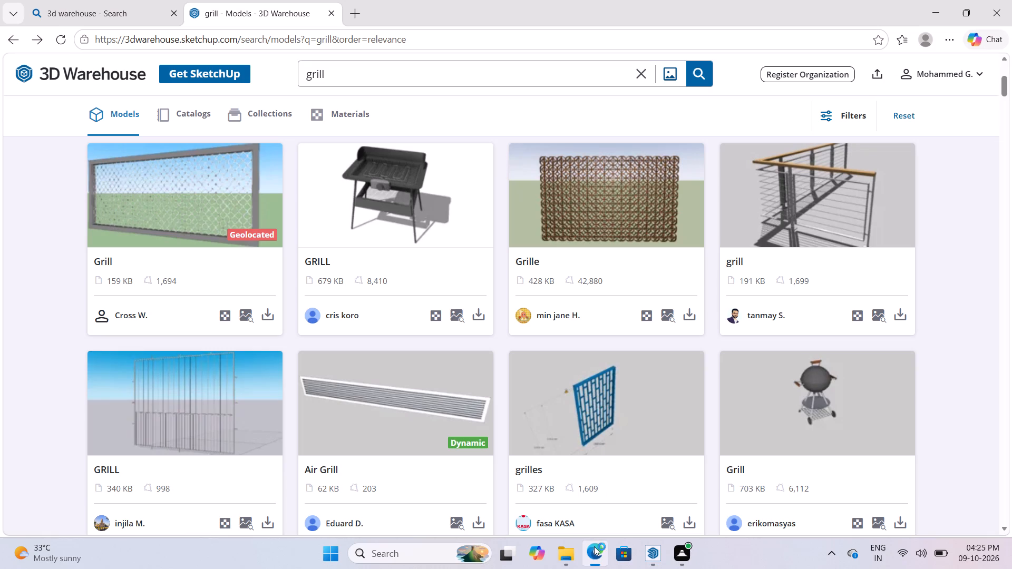
left_click(941, 9)
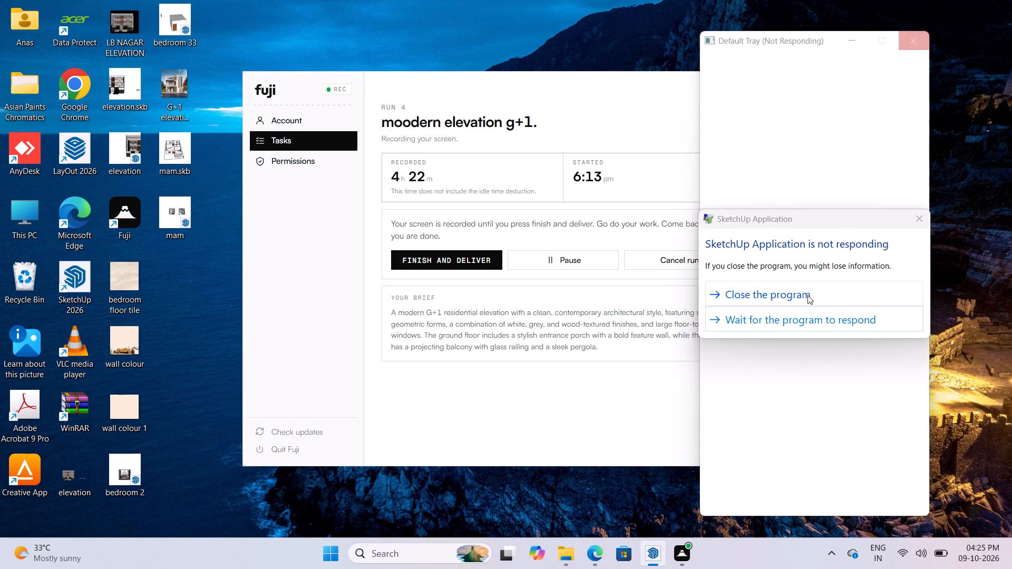
left_click(791, 295)
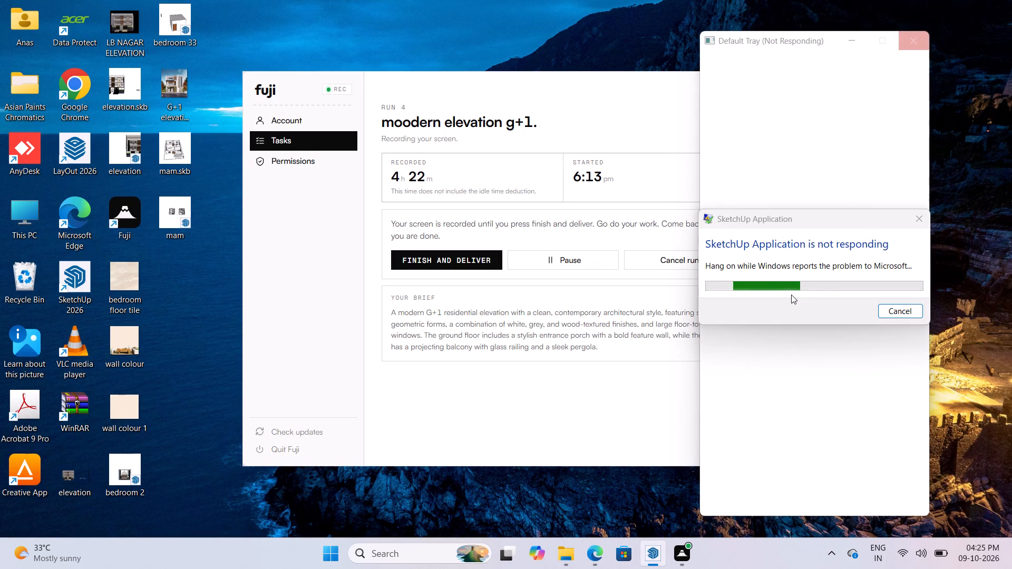
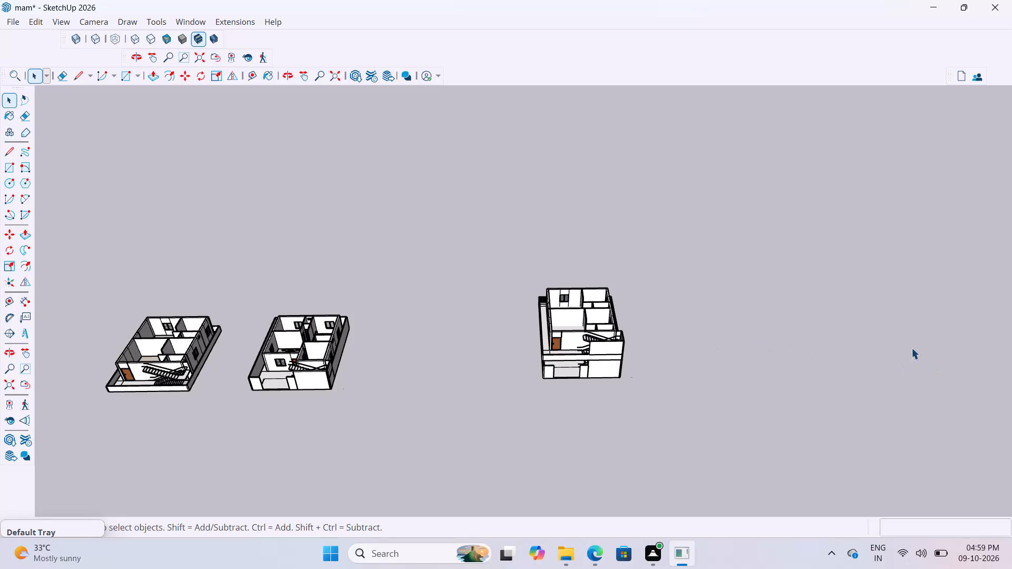
Restore the Default Tray, check the available material collections and the current material's edit settings, and close the tray.
key("b")
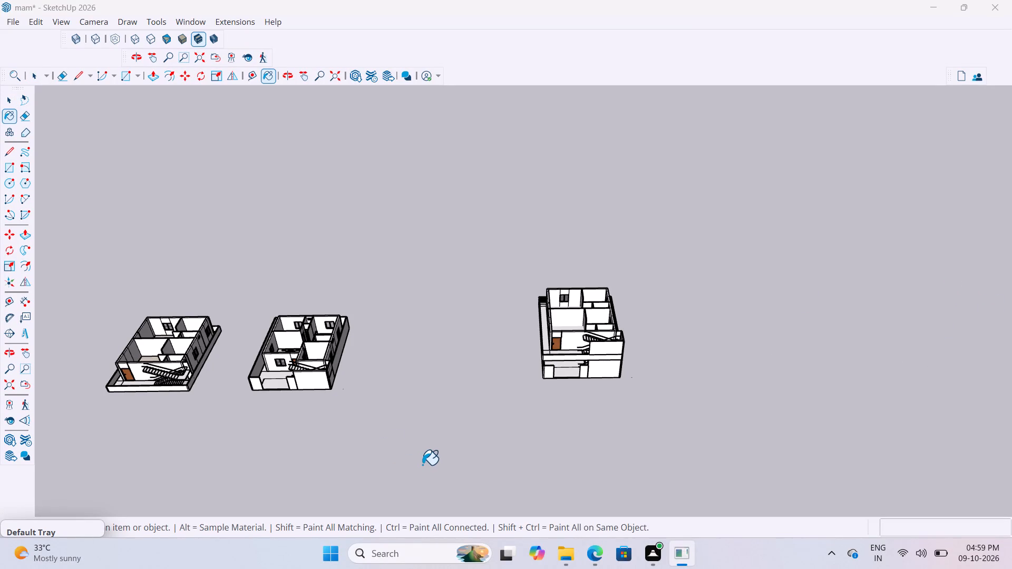
left_click(61, 531)
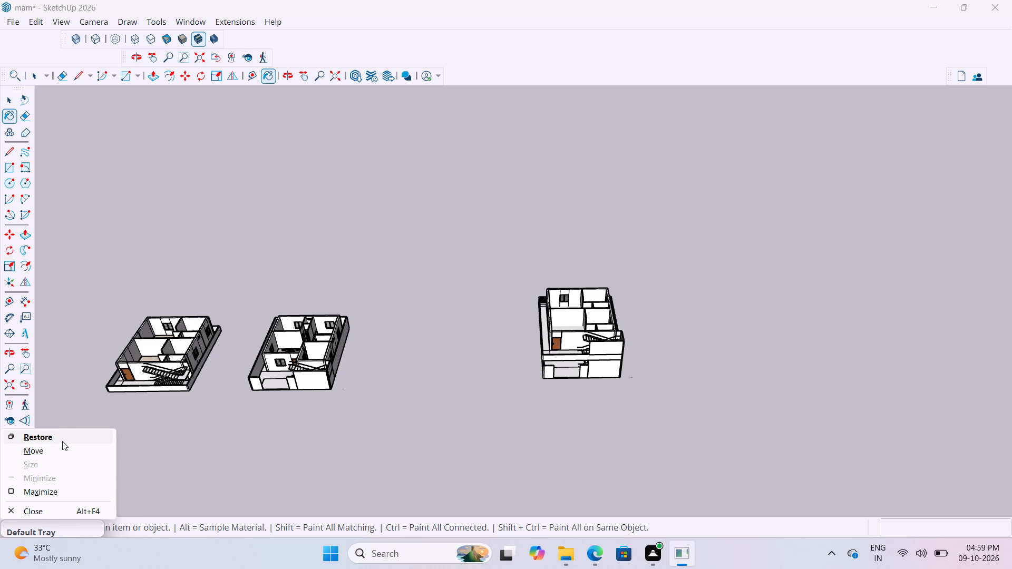
left_click(62, 441)
scroll(922, 202, "down", 2)
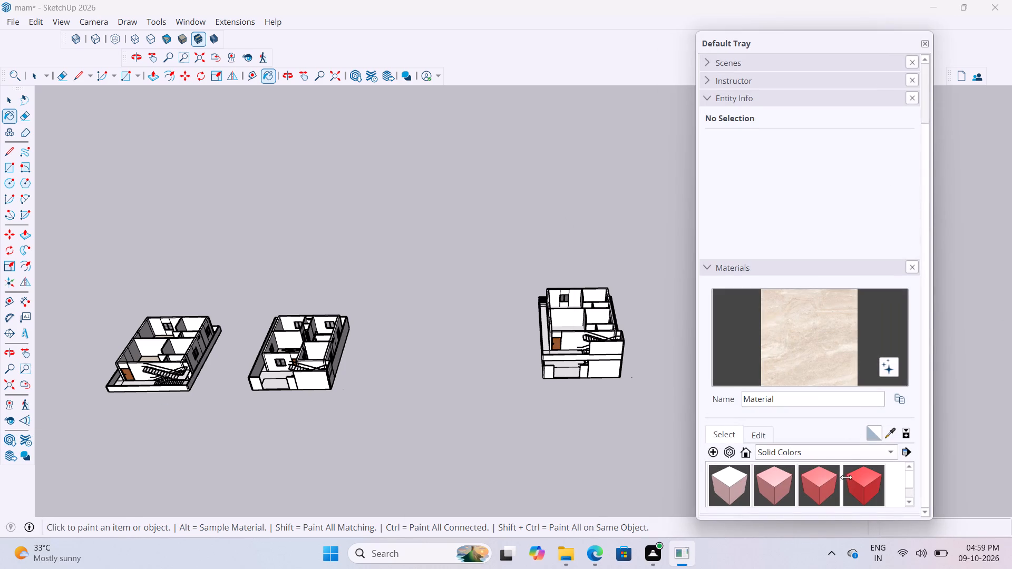
key("space")
key("space")
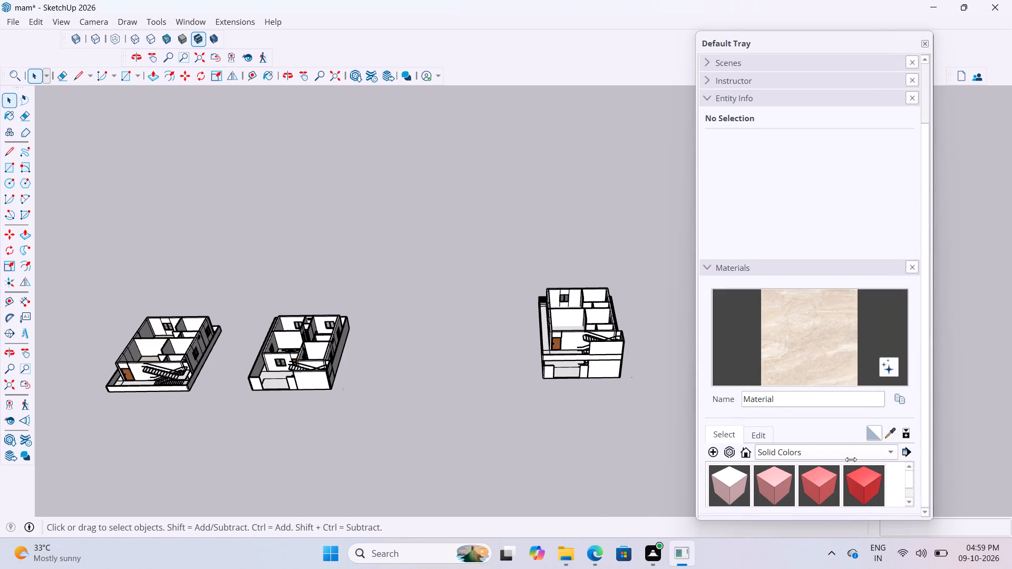
left_click(790, 450)
left_click(755, 435)
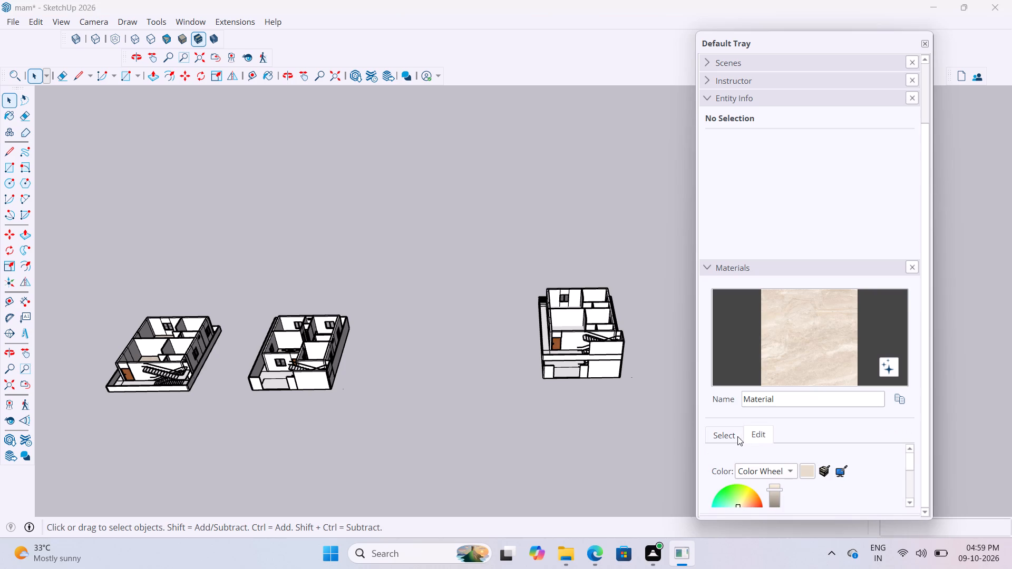
left_click(717, 434)
left_click(819, 455)
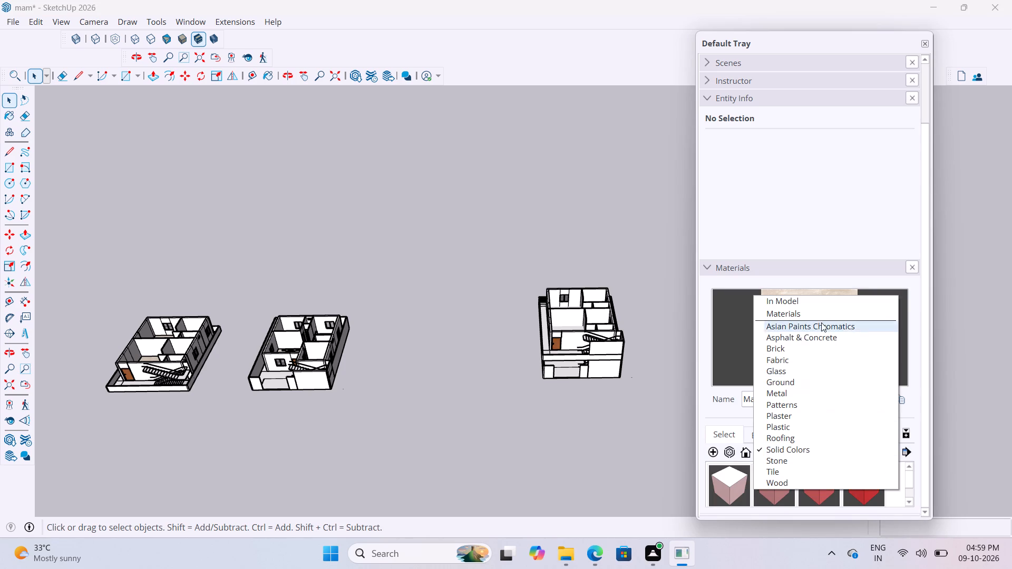
left_click(946, 317)
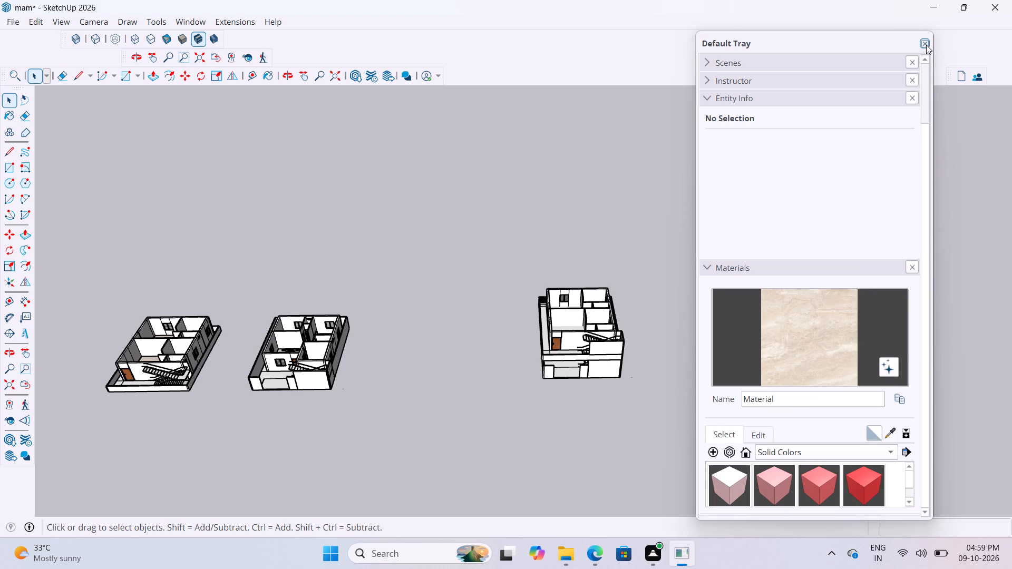
left_click_drag(801, 38, 852, 11)
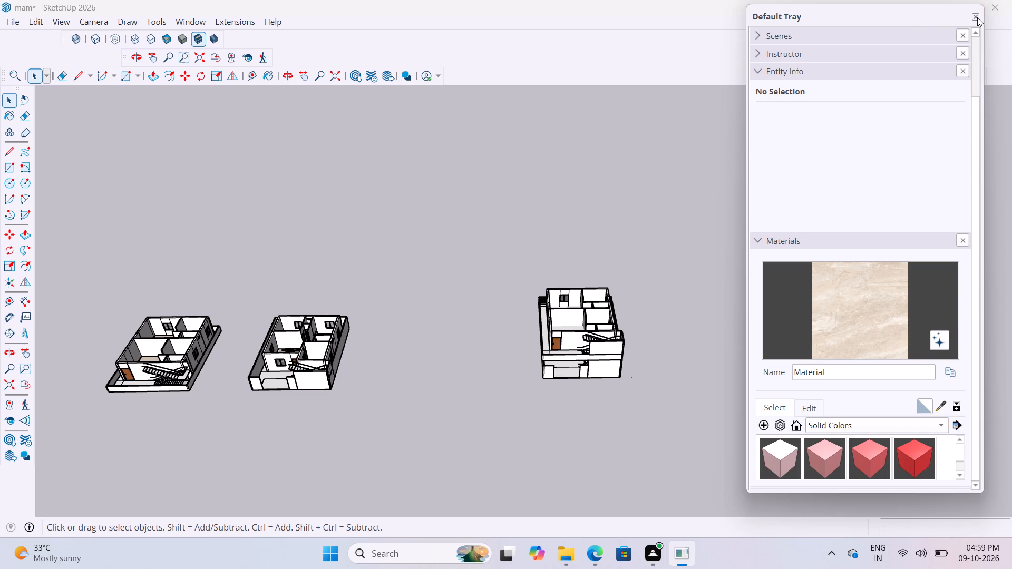
left_click(977, 17)
Examine the front corner of the two-storey house's upper-floor balcony, where the side railing meets the parapet.
scroll(639, 326, "up", 8)
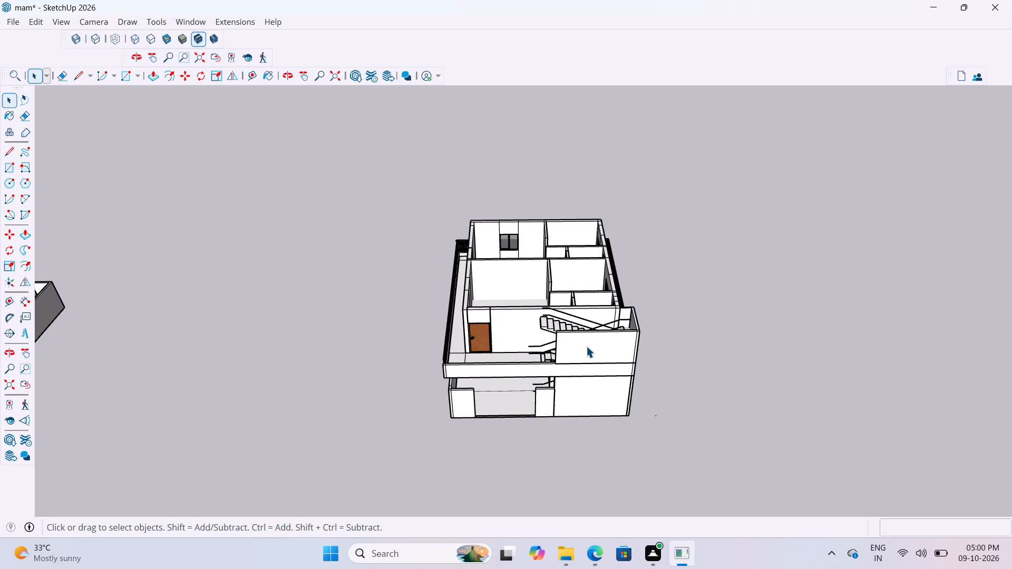
scroll(481, 328, "up", 8)
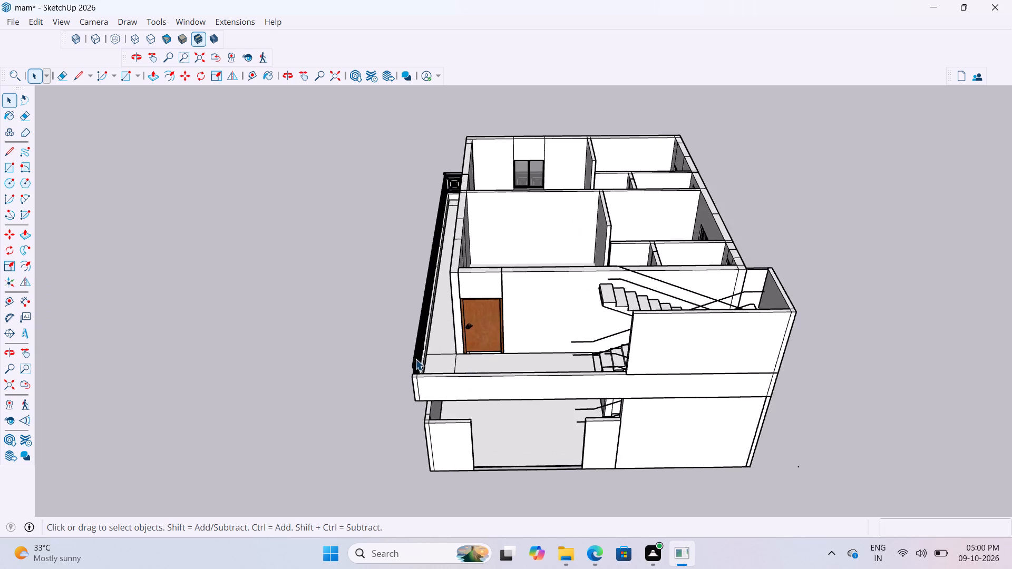
scroll(415, 359, "up", 8)
middle_click_drag(441, 369, 458, 344)
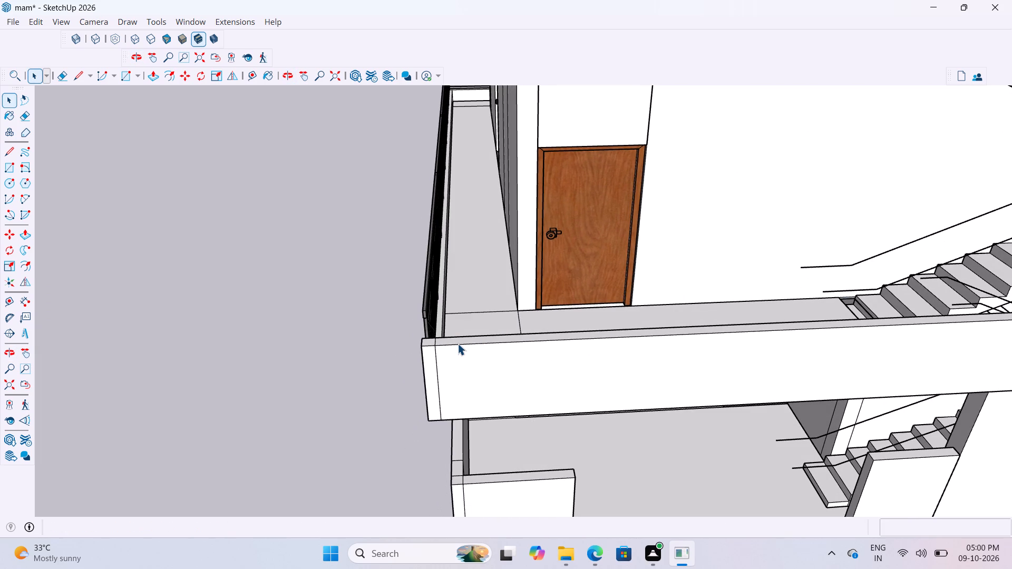
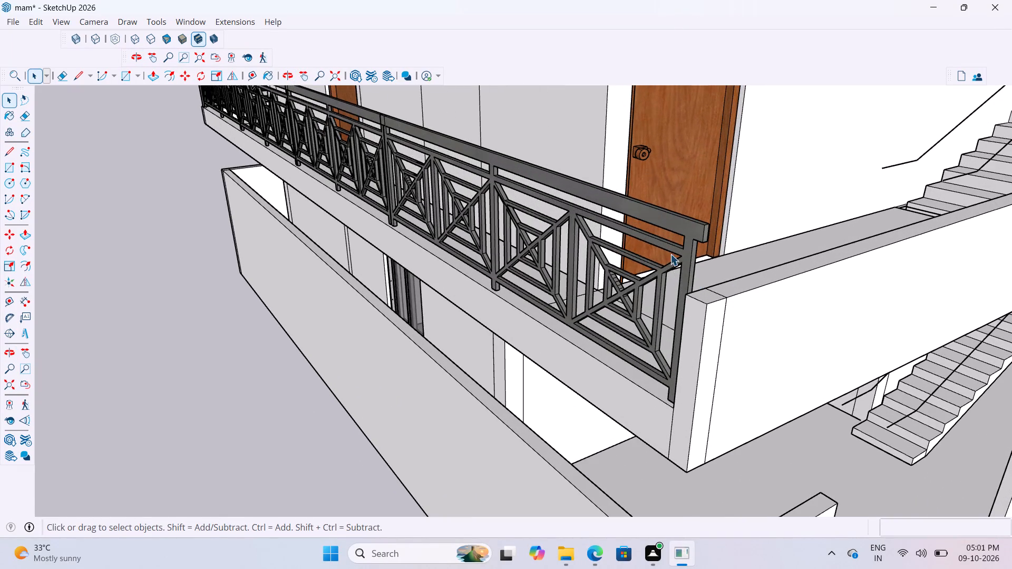
Examine the upper-floor balcony's front parapet and the corner where it meets the side railing.
middle_click_drag(756, 247, 649, 239)
scroll(620, 230, "down", 10)
middle_click_drag(628, 202, 528, 242)
scroll(523, 230, "down", 9)
scroll(634, 283, "up", 3)
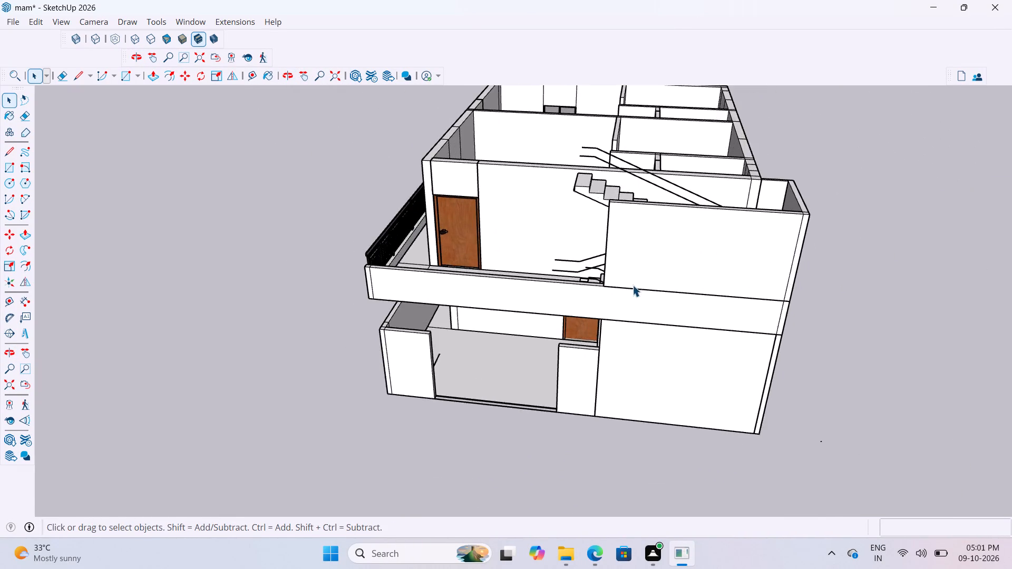
scroll(632, 285, "up", 5)
middle_click_drag(602, 284, 704, 316)
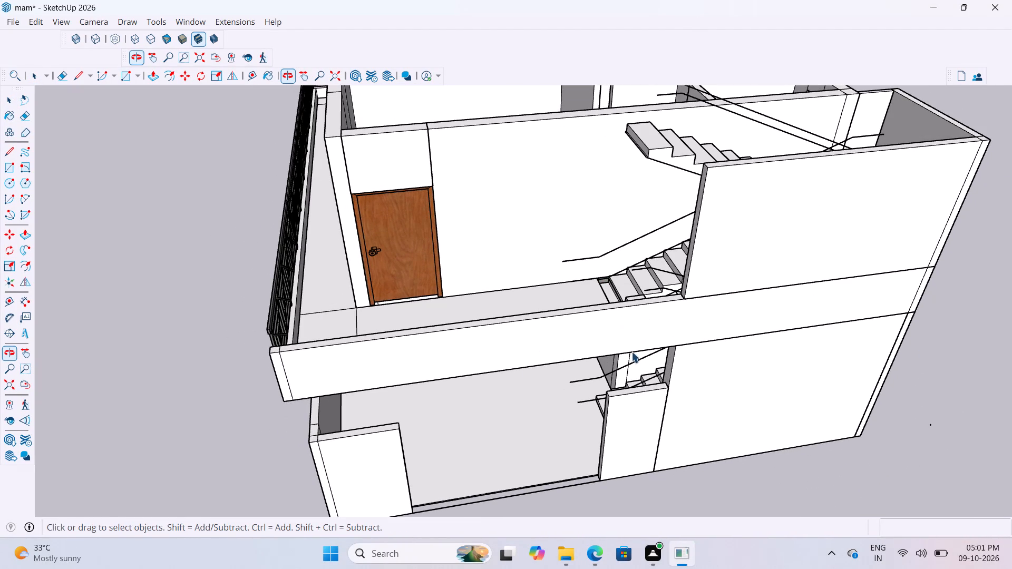
scroll(150, 378, "up", 3)
middle_click_drag(317, 344, 501, 302)
scroll(547, 322, "up", 3)
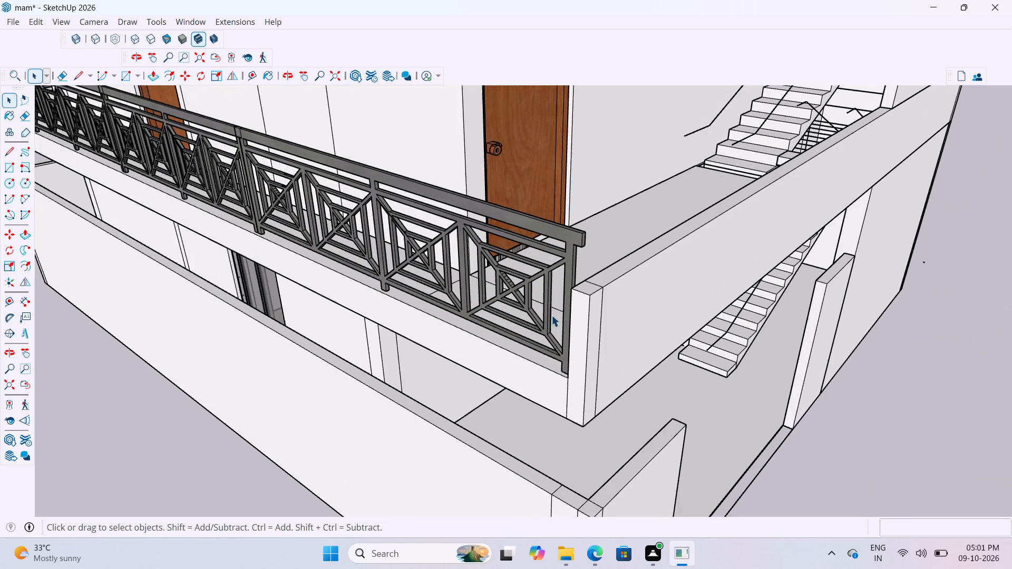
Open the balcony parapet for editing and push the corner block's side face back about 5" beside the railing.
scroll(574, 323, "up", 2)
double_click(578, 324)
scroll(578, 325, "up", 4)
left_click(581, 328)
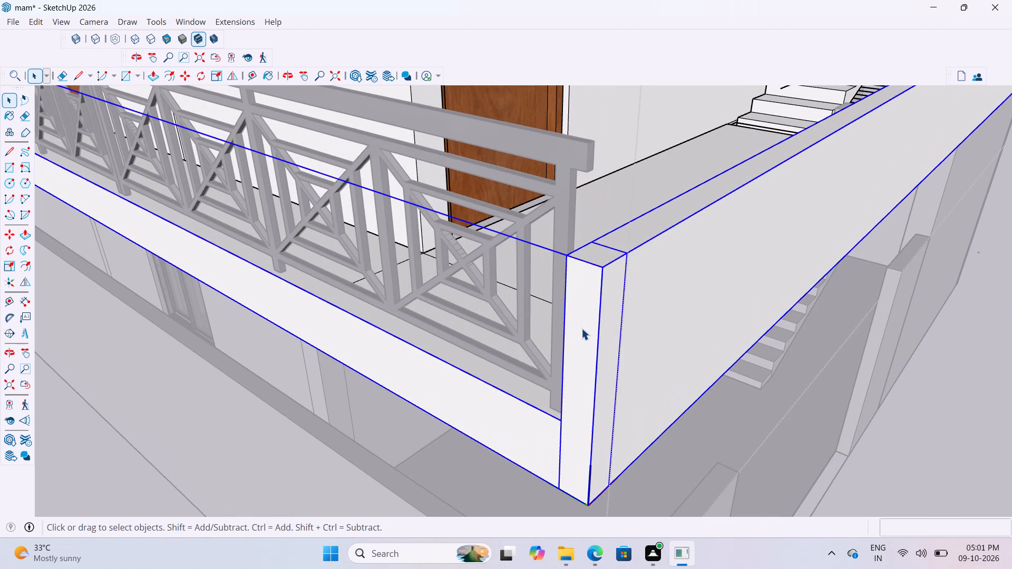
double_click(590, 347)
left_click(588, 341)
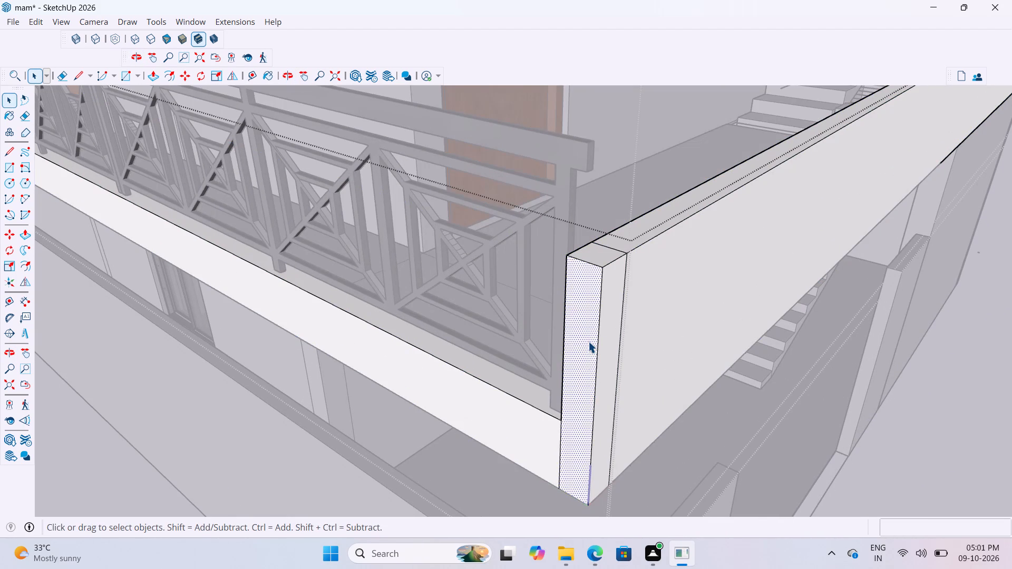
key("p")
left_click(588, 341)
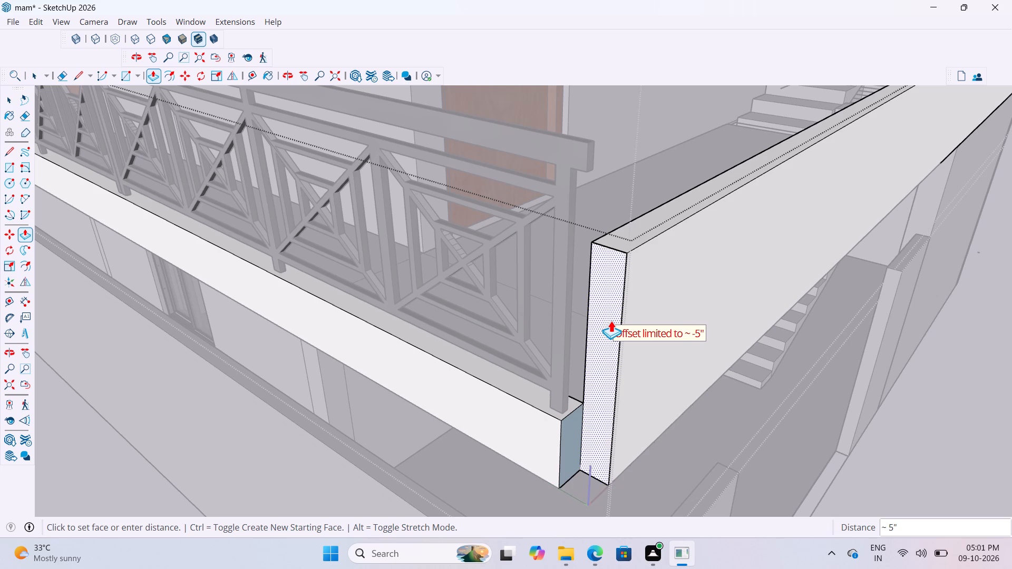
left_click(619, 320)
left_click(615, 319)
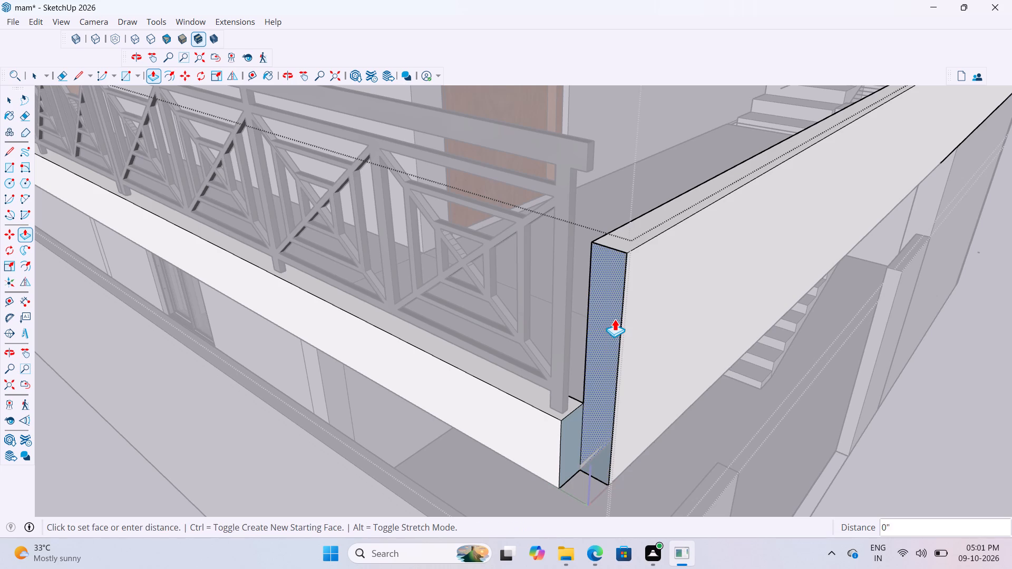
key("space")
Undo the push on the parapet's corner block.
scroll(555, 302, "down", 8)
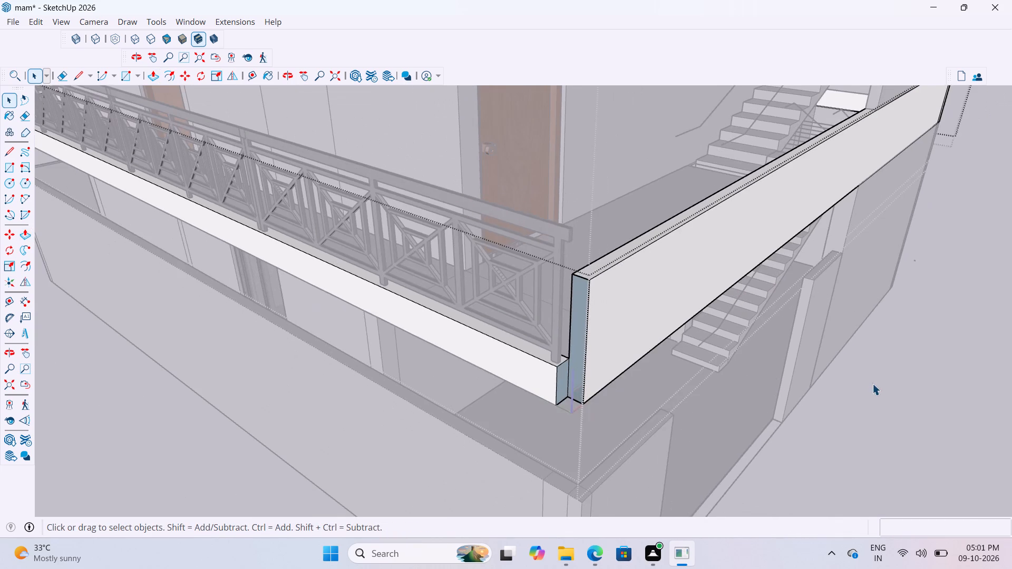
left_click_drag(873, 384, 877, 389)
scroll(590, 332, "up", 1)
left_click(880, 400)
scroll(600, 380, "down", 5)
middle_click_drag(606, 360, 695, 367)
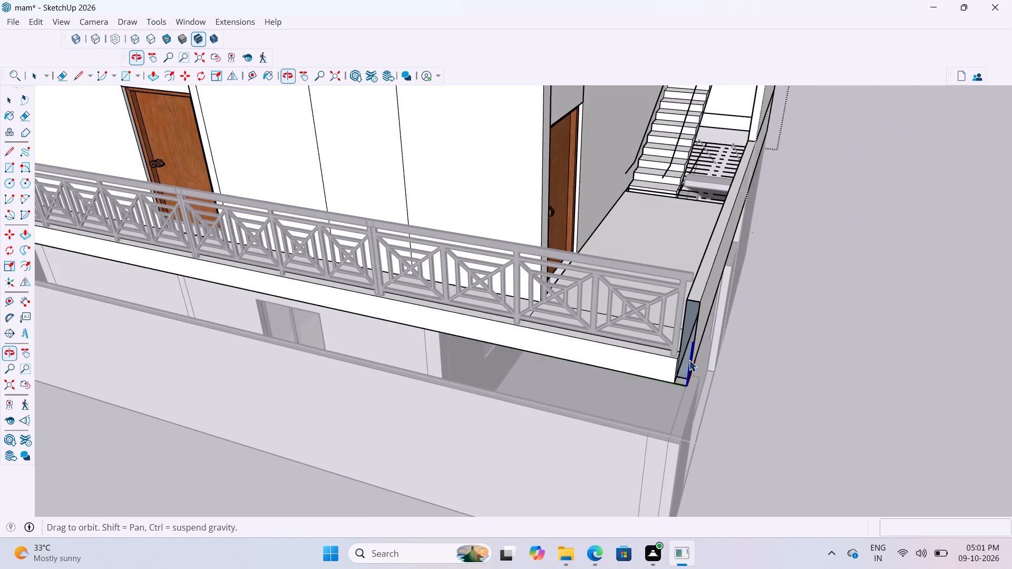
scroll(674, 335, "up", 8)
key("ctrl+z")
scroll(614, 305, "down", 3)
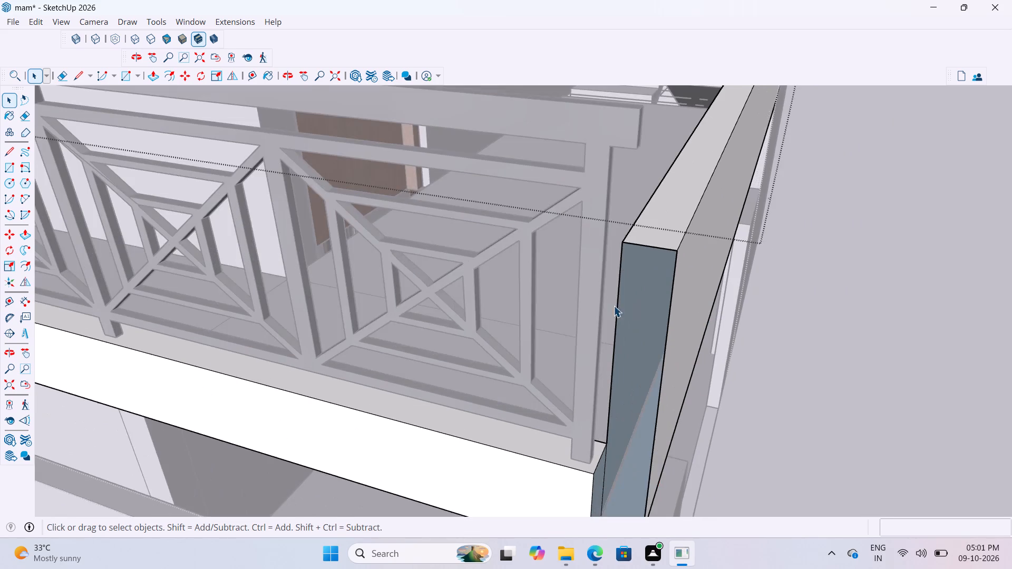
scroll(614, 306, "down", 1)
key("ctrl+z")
Push the top face of the balcony's front parapet down 2', keeping the corner block as a full-height post.
scroll(677, 293, "down", 5)
middle_click_drag(717, 305, 583, 301)
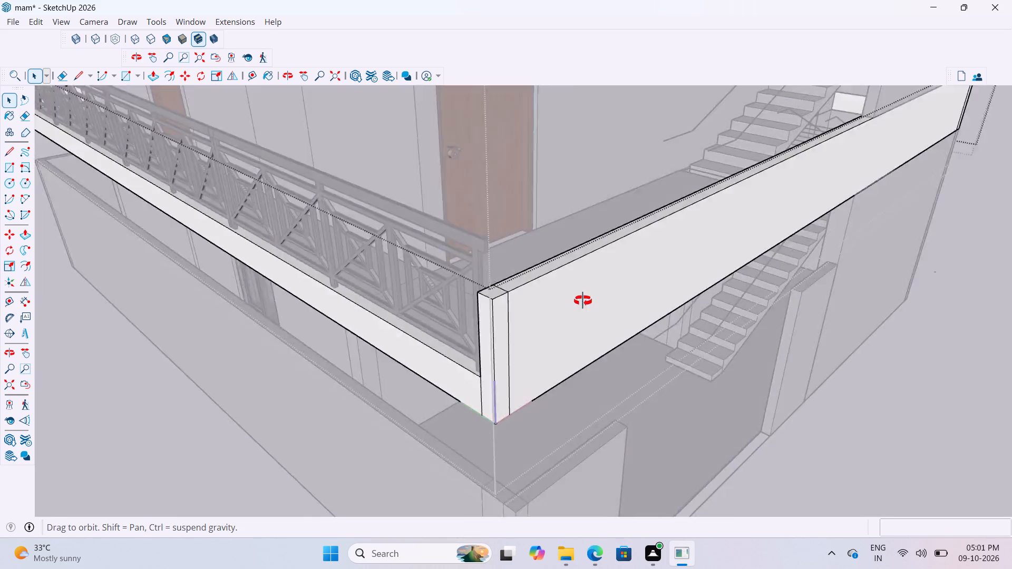
middle_click_drag(583, 301, 307, 363)
scroll(431, 310, "down", 4)
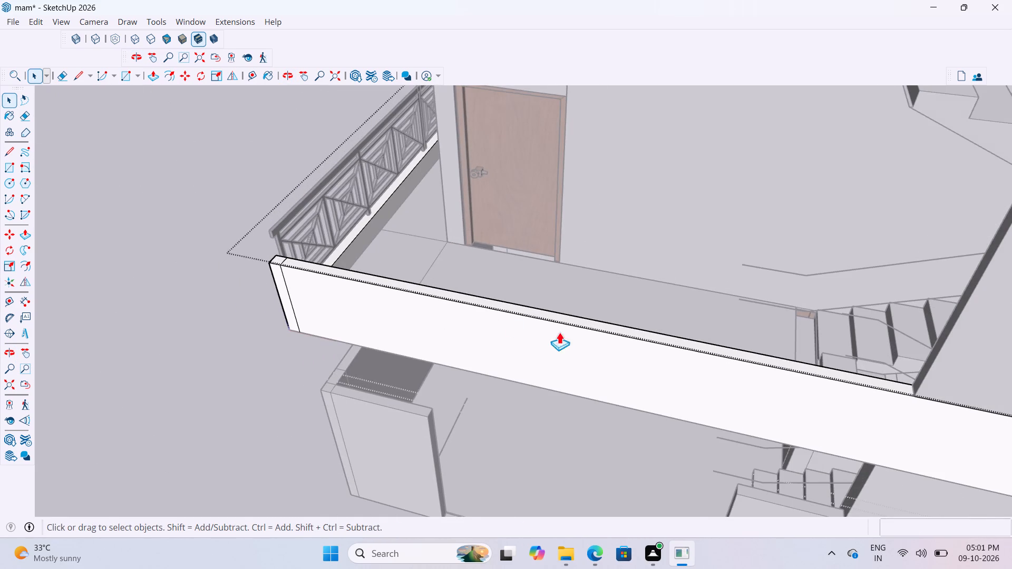
key("p")
scroll(543, 316, "up", 2)
middle_click_drag(544, 324, 547, 352)
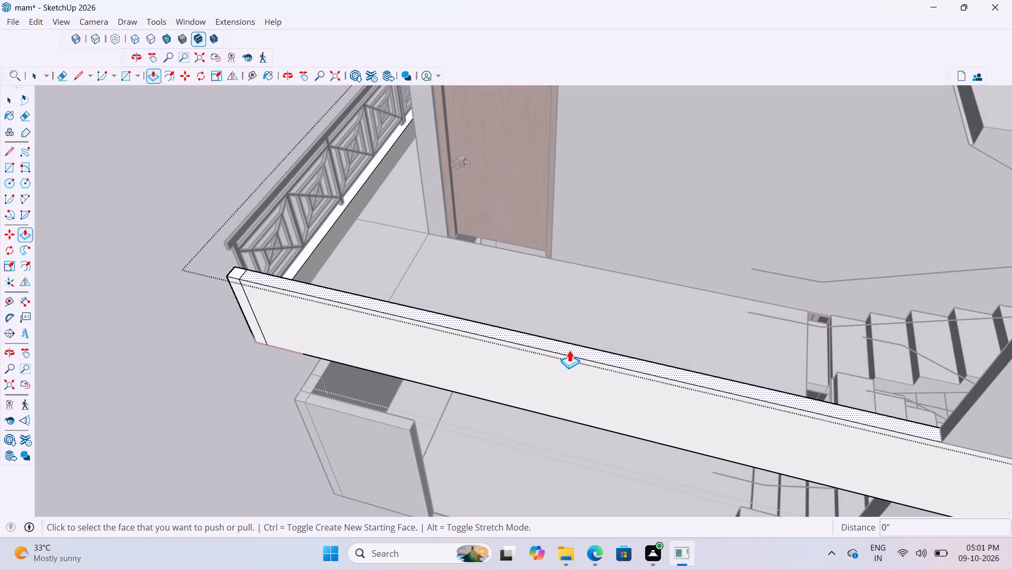
left_click(570, 348)
scroll(545, 365, "down", 4)
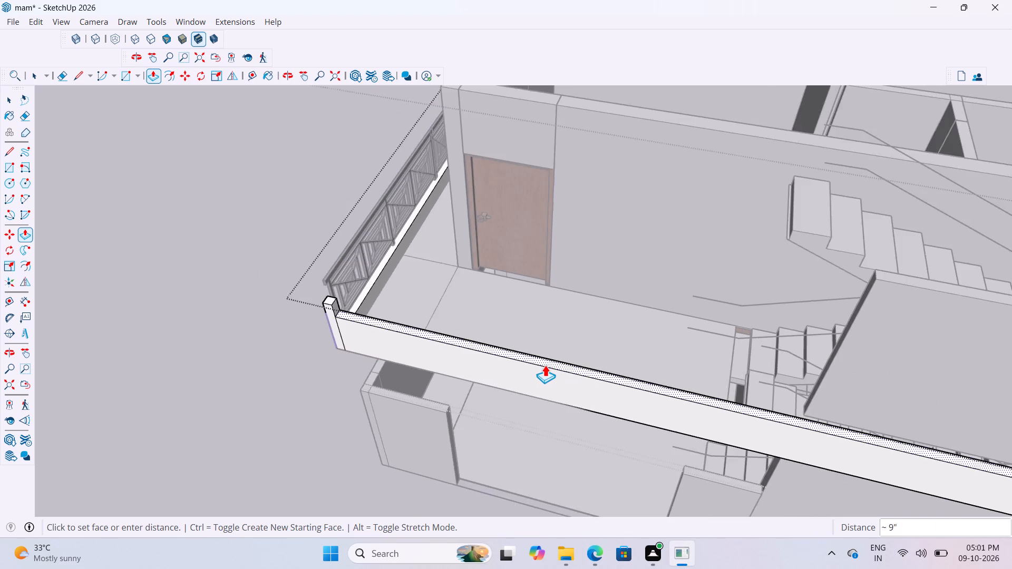
scroll(545, 365, "down", 3)
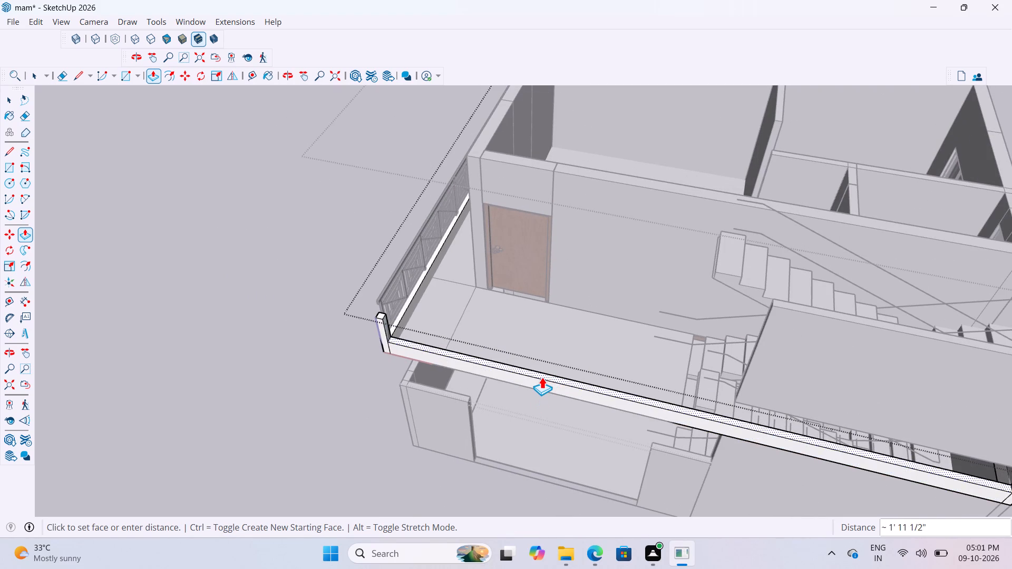
scroll(542, 376, "up", 5)
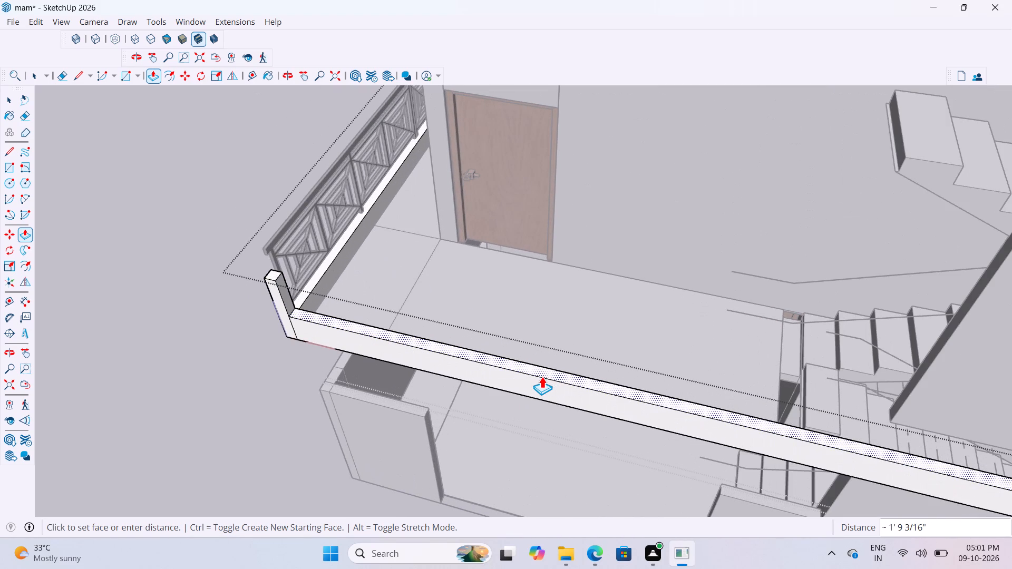
type("1'")
key("BackSpace")
key("BackSpace")
type("2'")
key("Return")
scroll(478, 340, "up", 1)
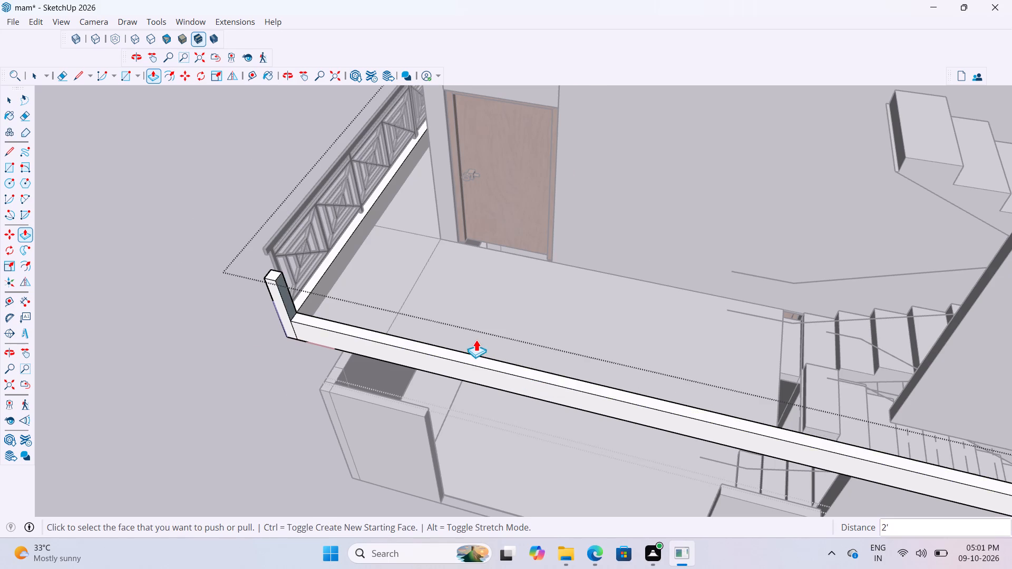
scroll(476, 339, "up", 4)
middle_click_drag(500, 307, 574, 221)
scroll(367, 371, "down", 15)
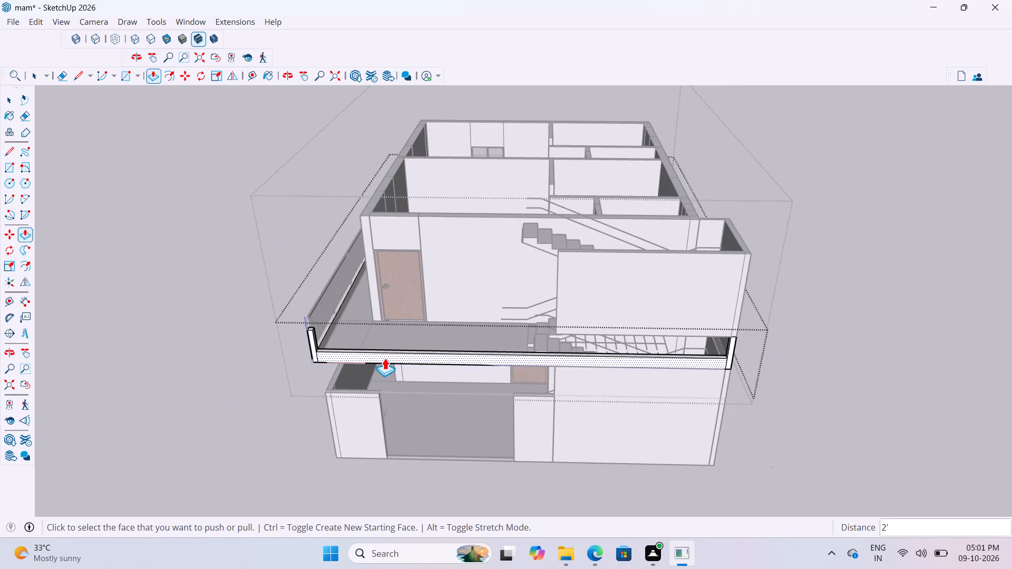
key("space")
left_click(795, 454)
Extrude the inner face of the parapet's stair-side end post 13' 5" to the staircase wall's edge, filling the gap beneath that wall.
scroll(698, 368, "up", 3)
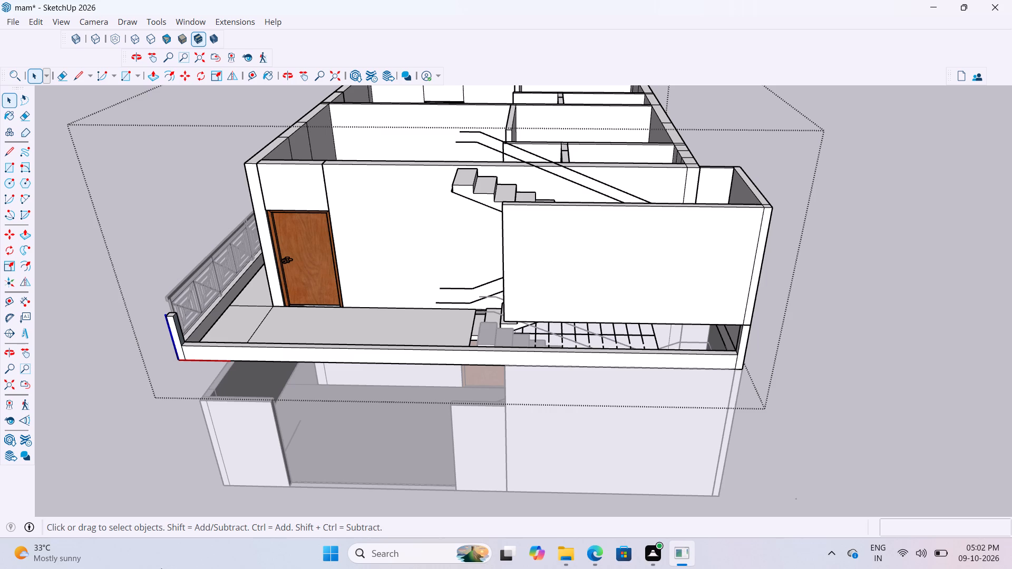
scroll(724, 347, "up", 2)
middle_click_drag(745, 337, 832, 319)
scroll(811, 301, "up", 2)
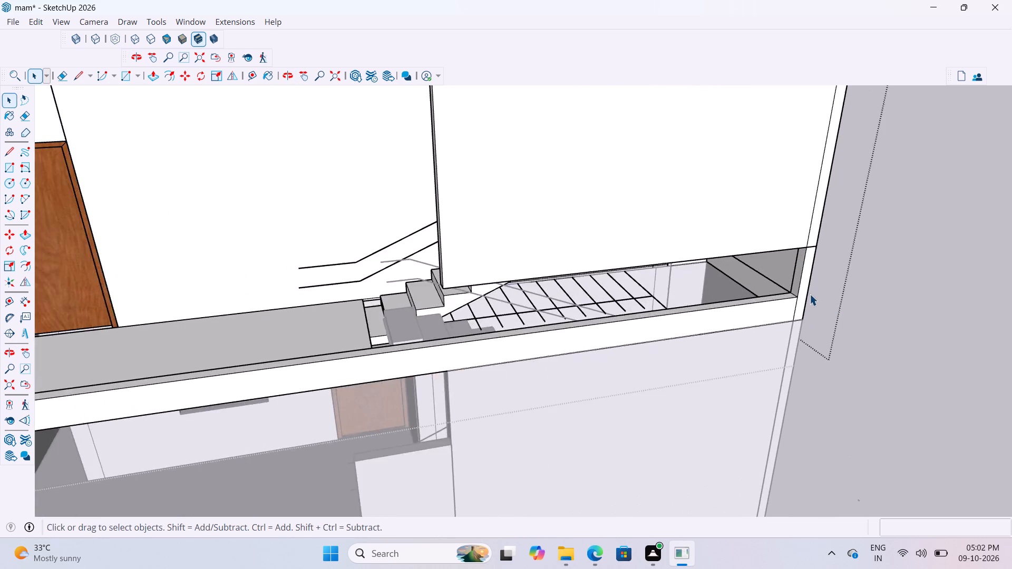
scroll(810, 294, "up", 15)
key("p")
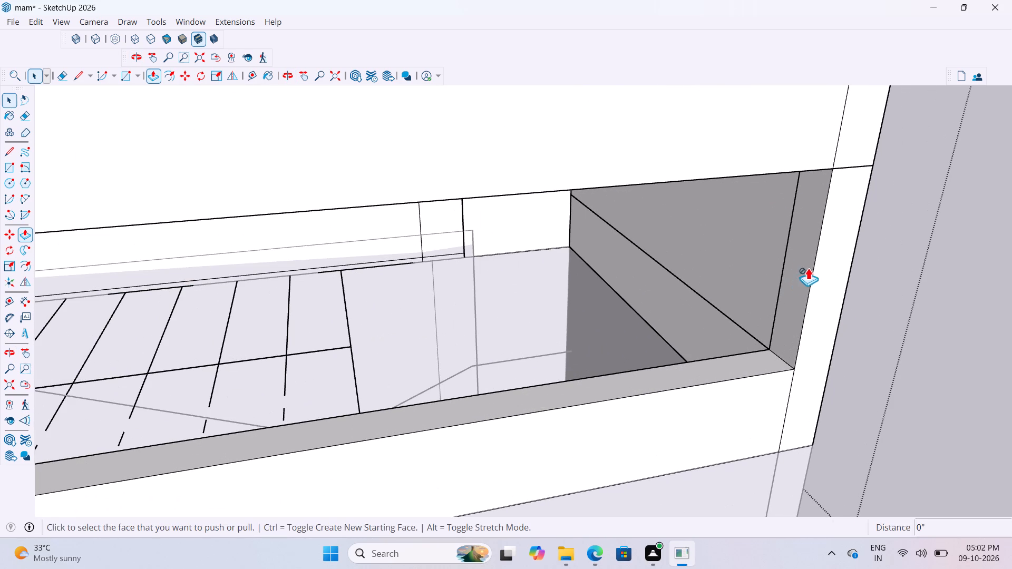
key("space")
double_click(804, 258)
key("p")
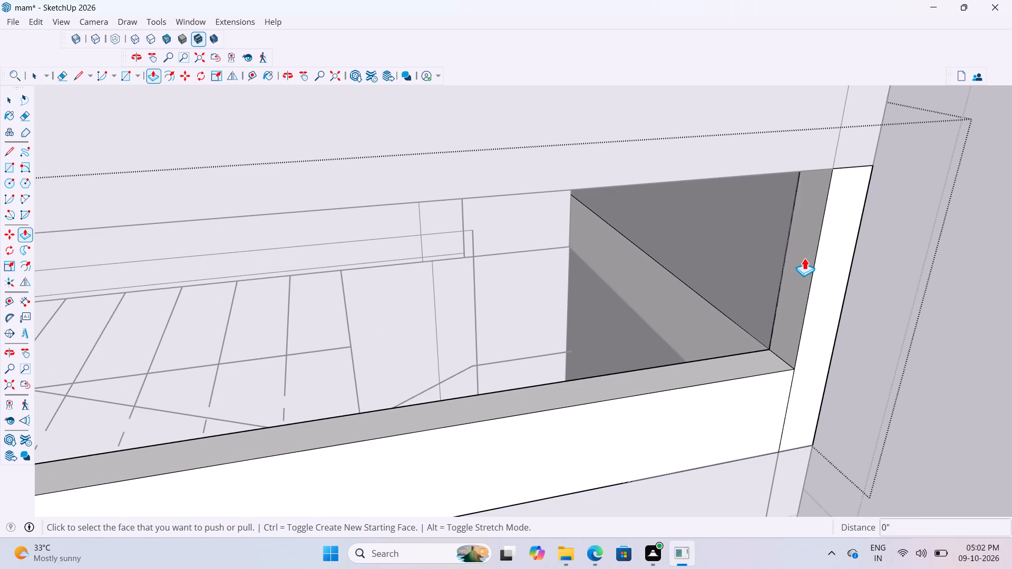
left_click(801, 254)
scroll(826, 262, "down", 15)
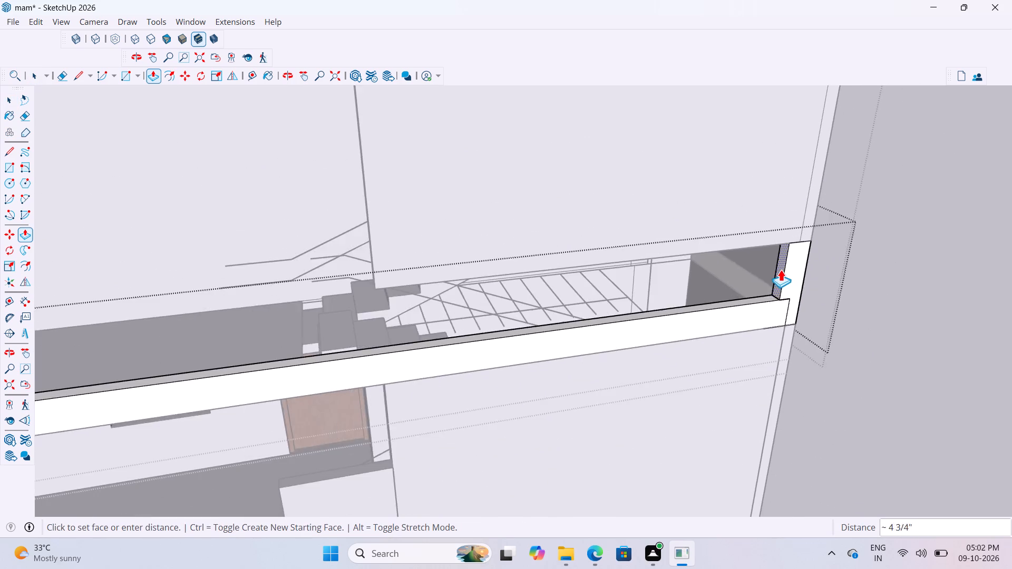
scroll(781, 269, "down", 4)
scroll(513, 290, "up", 3)
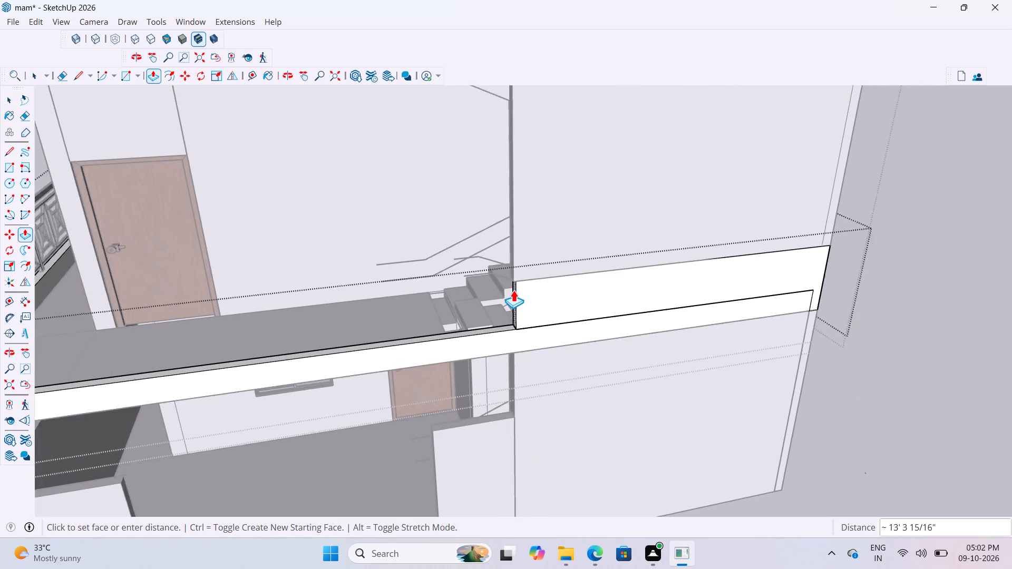
scroll(513, 290, "up", 8)
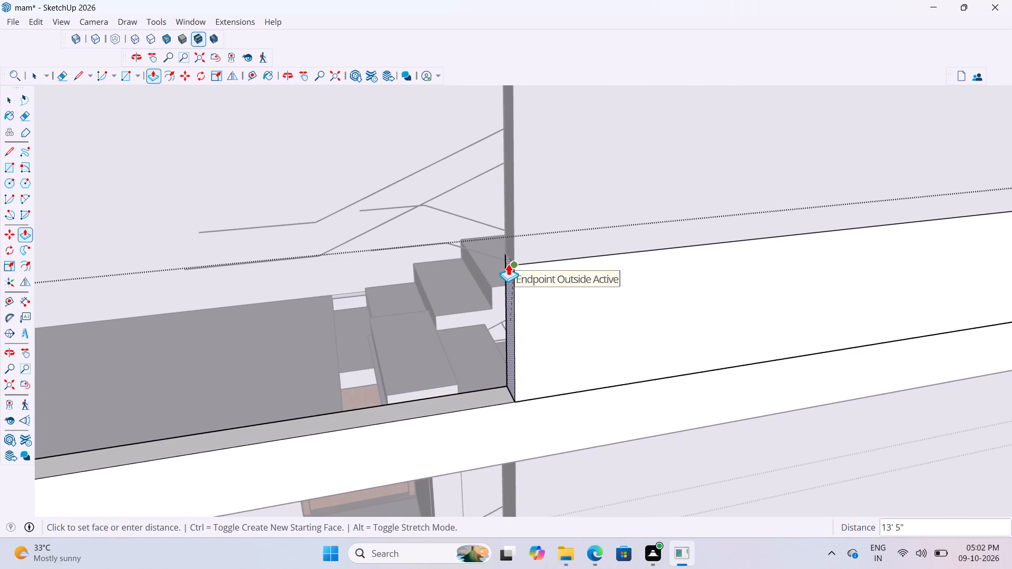
left_click(508, 263)
scroll(545, 264, "down", 20)
scroll(545, 264, "down", 5)
key("space")
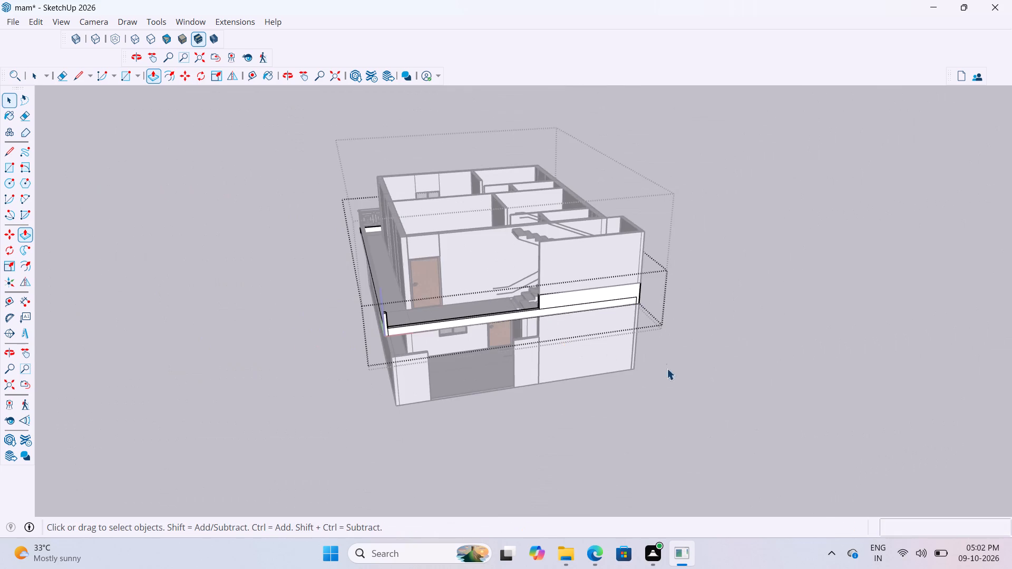
left_click(690, 380)
scroll(361, 310, "up", 12)
scroll(422, 297, "down", 4)
left_click(295, 351)
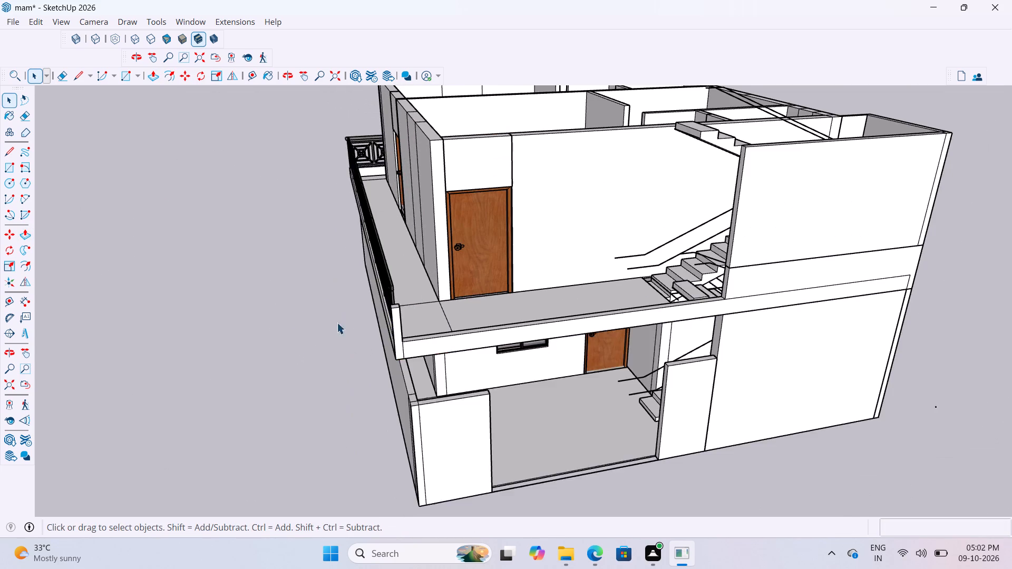
Examine how the corner post's height and position relate to the end of the balcony's side railing.
scroll(361, 311, "up", 3)
middle_click_drag(430, 291, 541, 297)
scroll(676, 298, "up", 7)
middle_click_drag(649, 290, 598, 284)
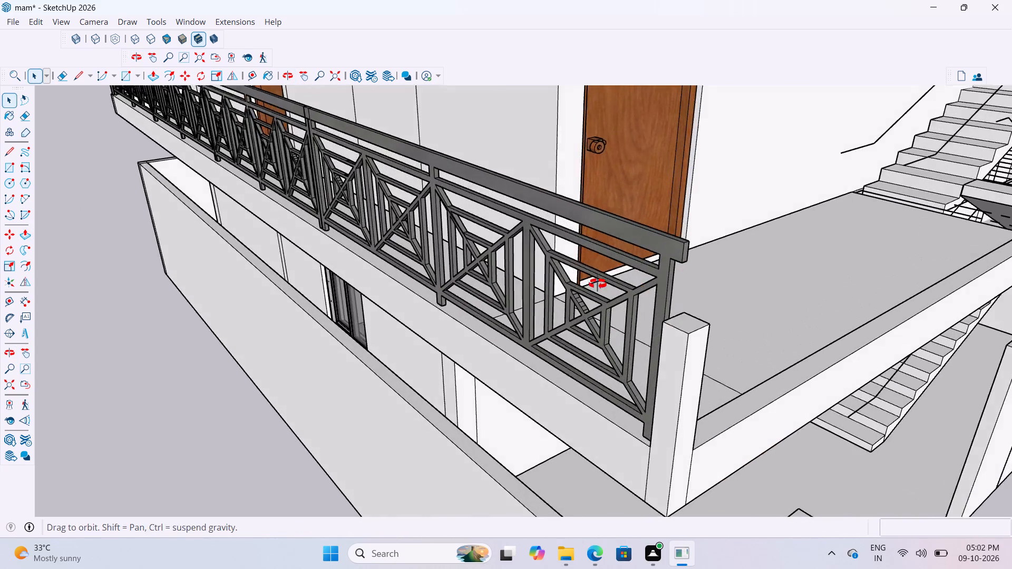
middle_click_drag(598, 284, 425, 259)
scroll(419, 260, "down", 8)
scroll(402, 272, "up", 5)
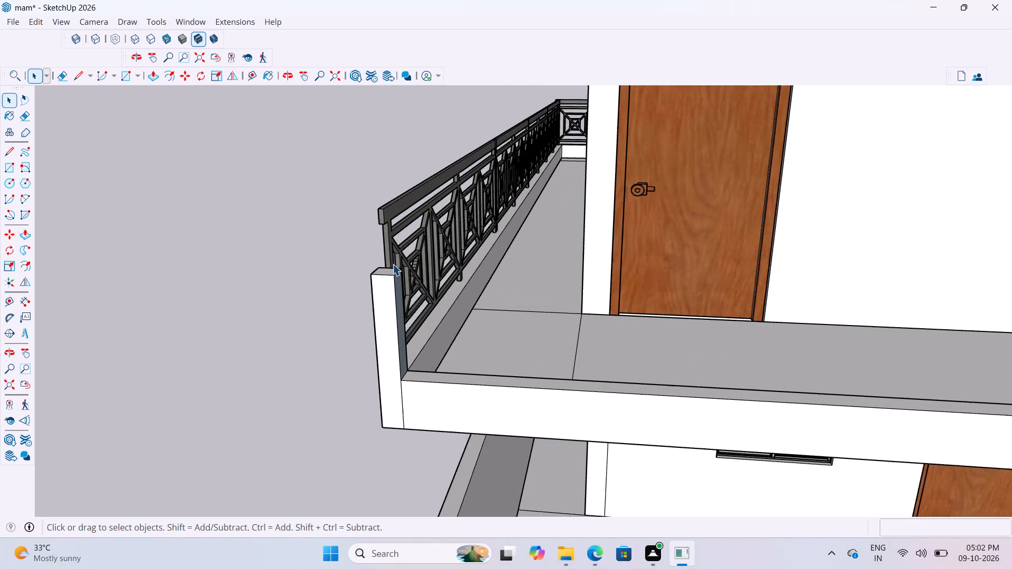
middle_click_drag(392, 262, 449, 272)
scroll(443, 272, "up", 1)
scroll(340, 301, "down", 10)
scroll(329, 306, "up", 4)
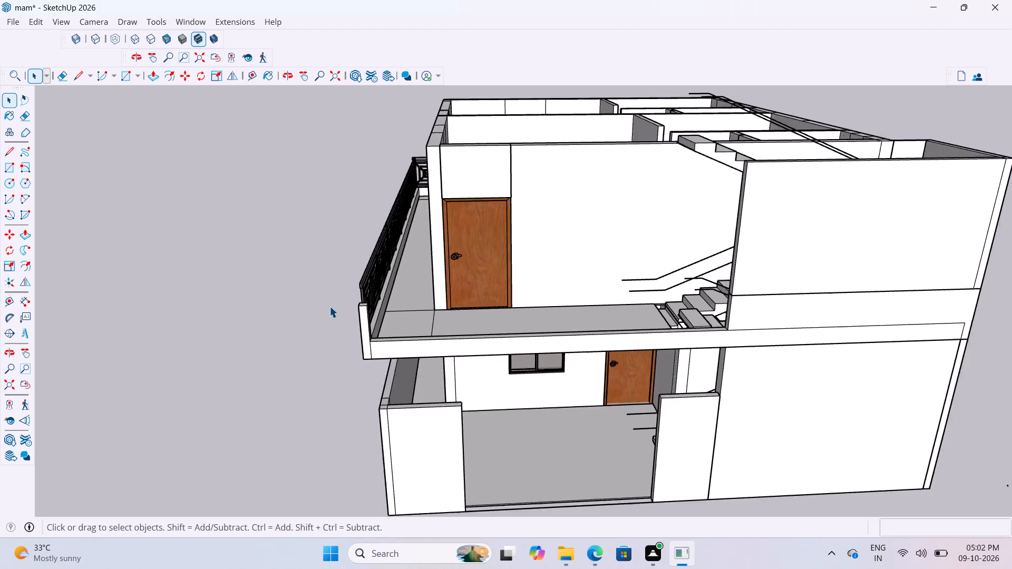
Raise the top face of the balcony's corner post about 1' 1" to the top of the side railing.
scroll(329, 306, "up", 3)
middle_click_drag(370, 301, 426, 320)
scroll(526, 354, "up", 9)
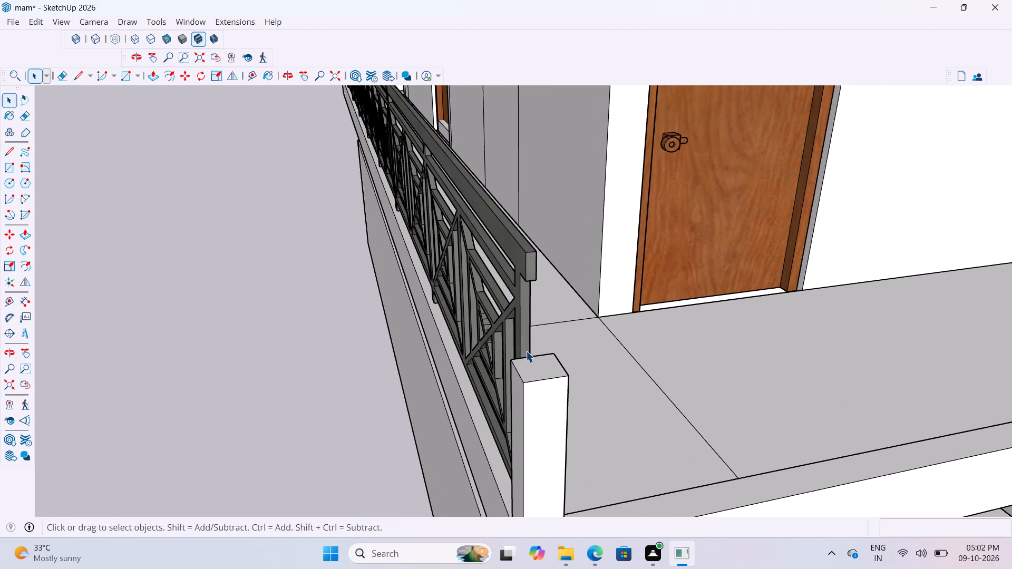
key("p")
key("space")
double_click(535, 370)
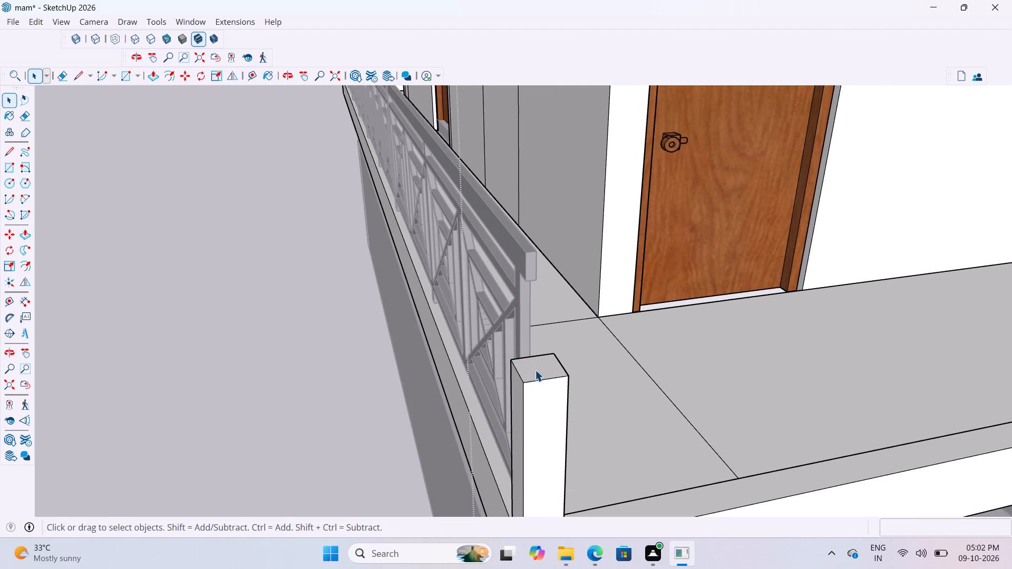
key("p")
key("space")
double_click(537, 362)
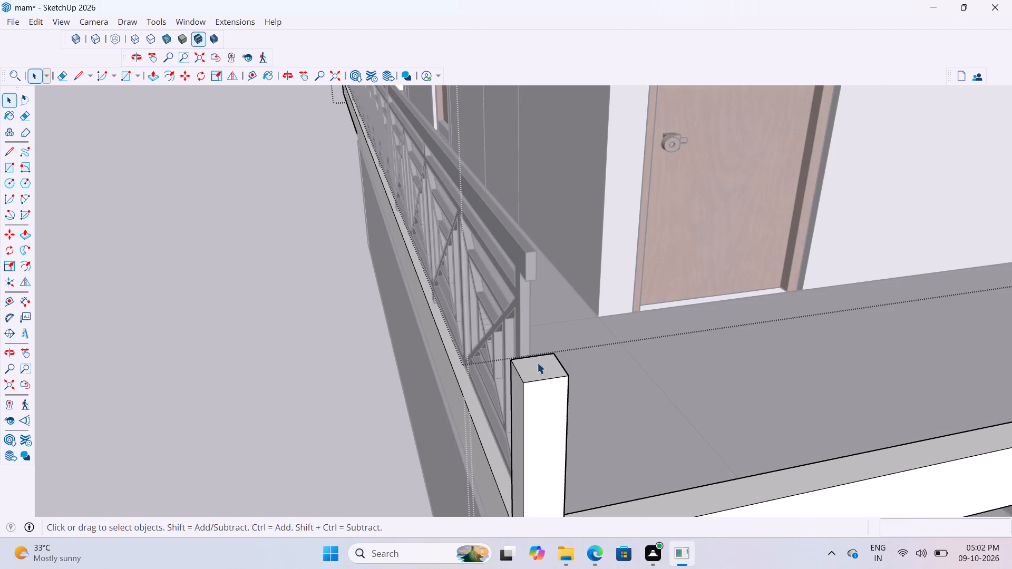
key("p")
left_click(541, 368)
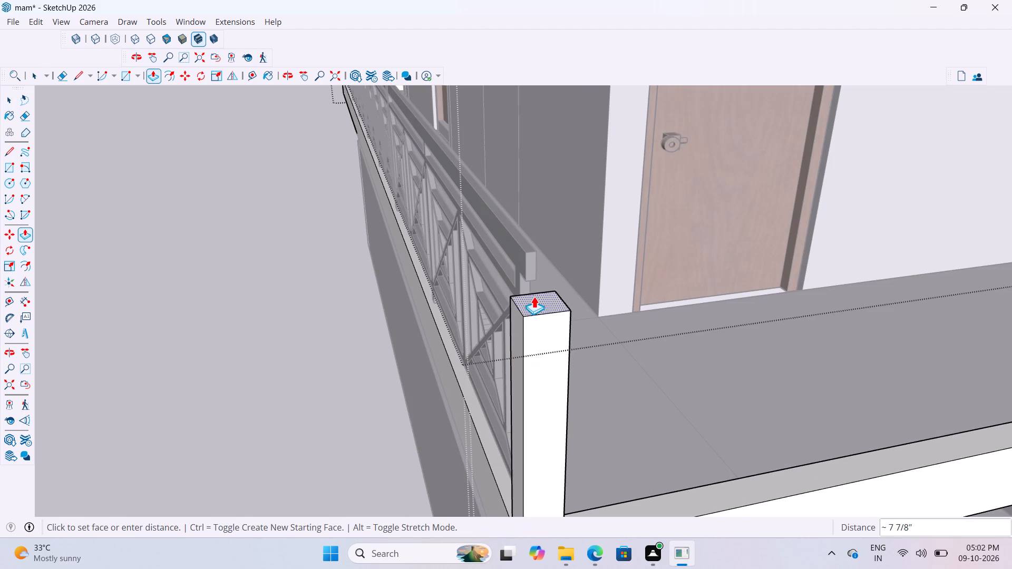
middle_click_drag(525, 256, 732, 291)
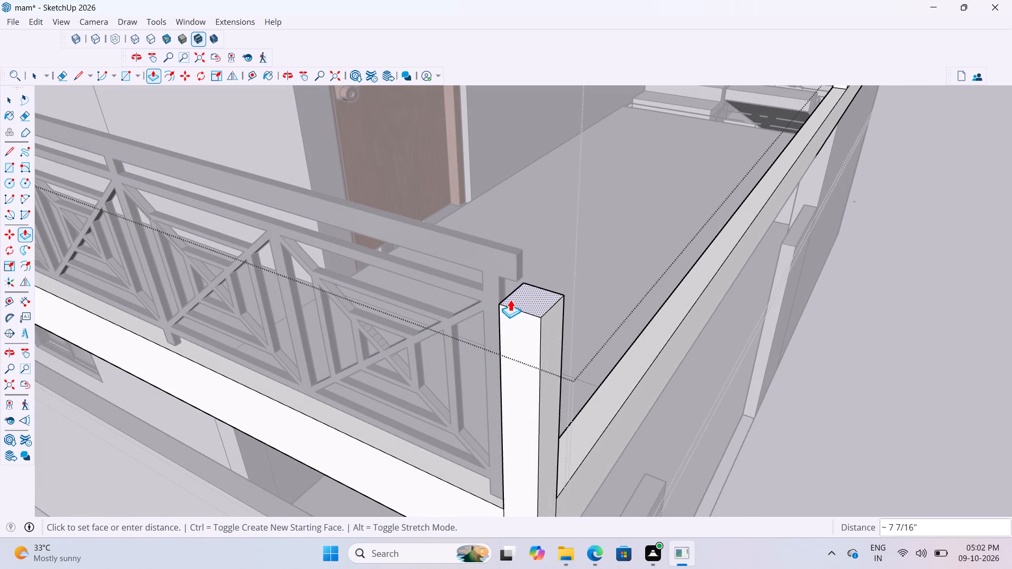
scroll(503, 299, "up", 6)
middle_click_drag(568, 238, 605, 238)
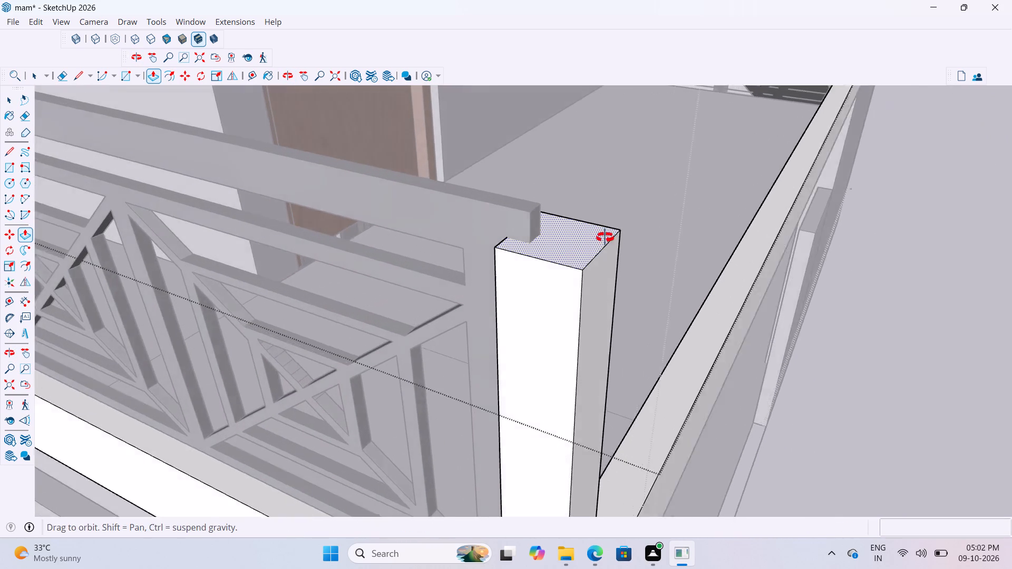
middle_click_drag(605, 238, 651, 229)
scroll(640, 226, "down", 8)
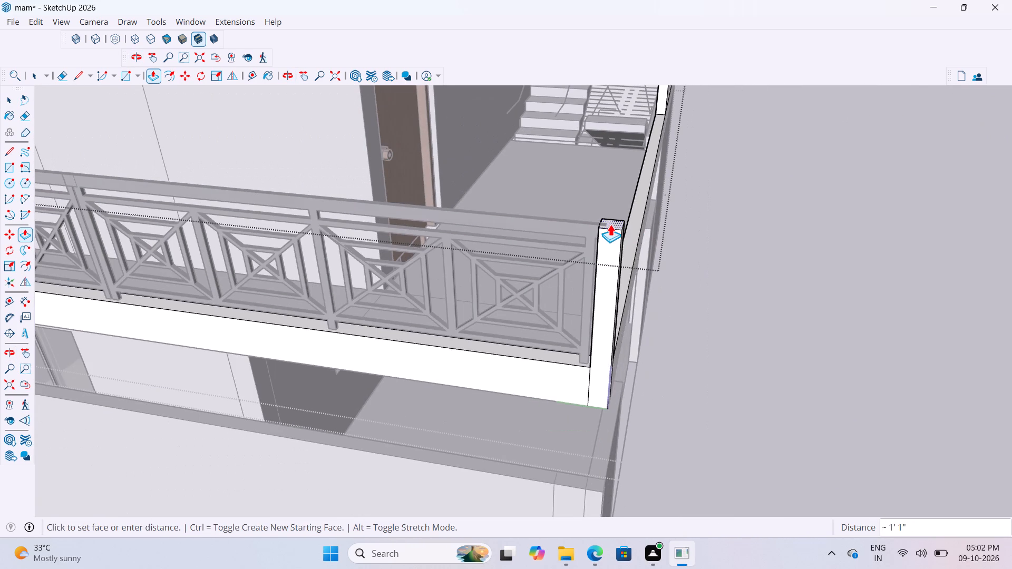
scroll(610, 224, "up", 8)
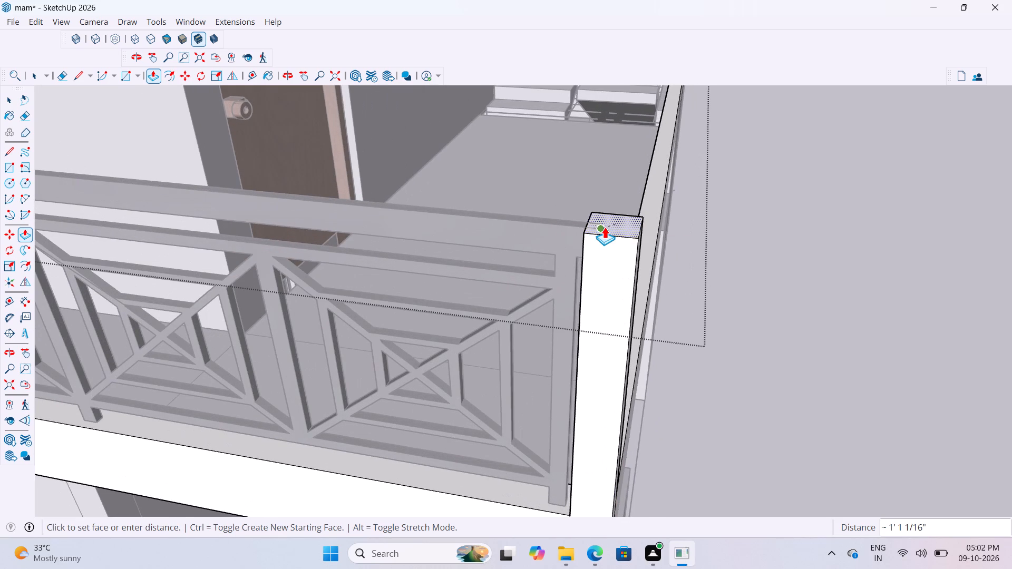
scroll(605, 227, "up", 3)
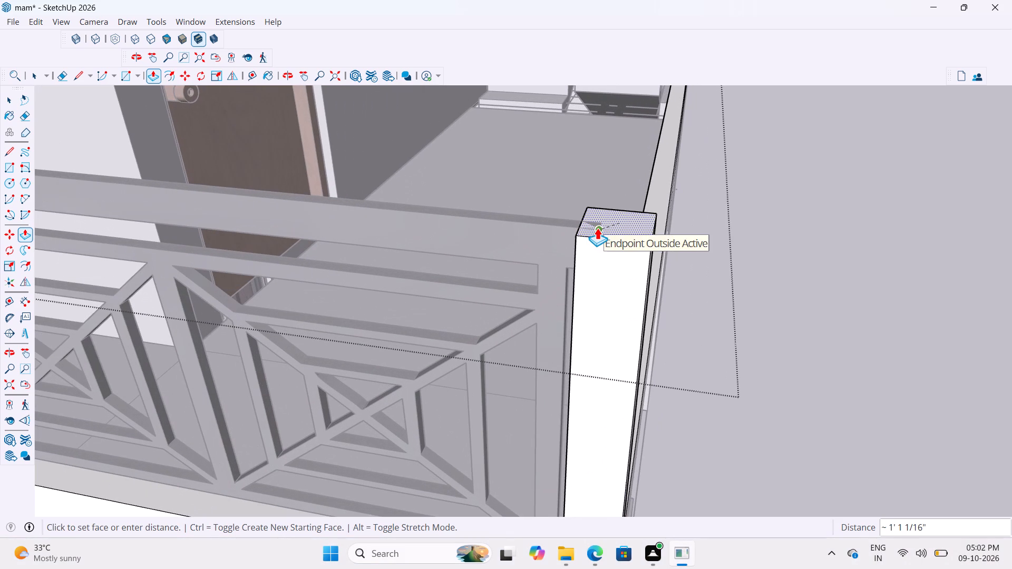
left_click(590, 230)
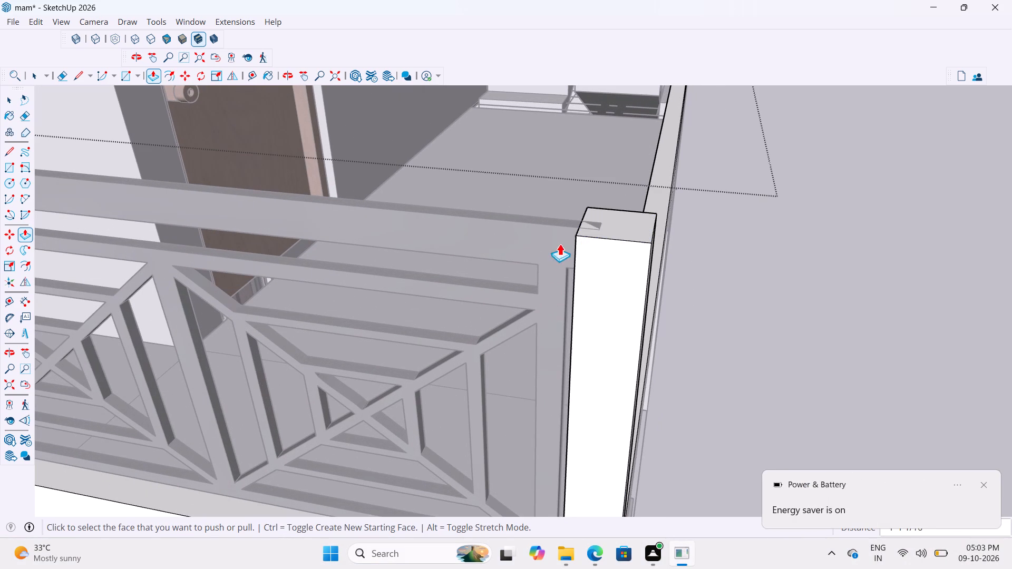
key("space")
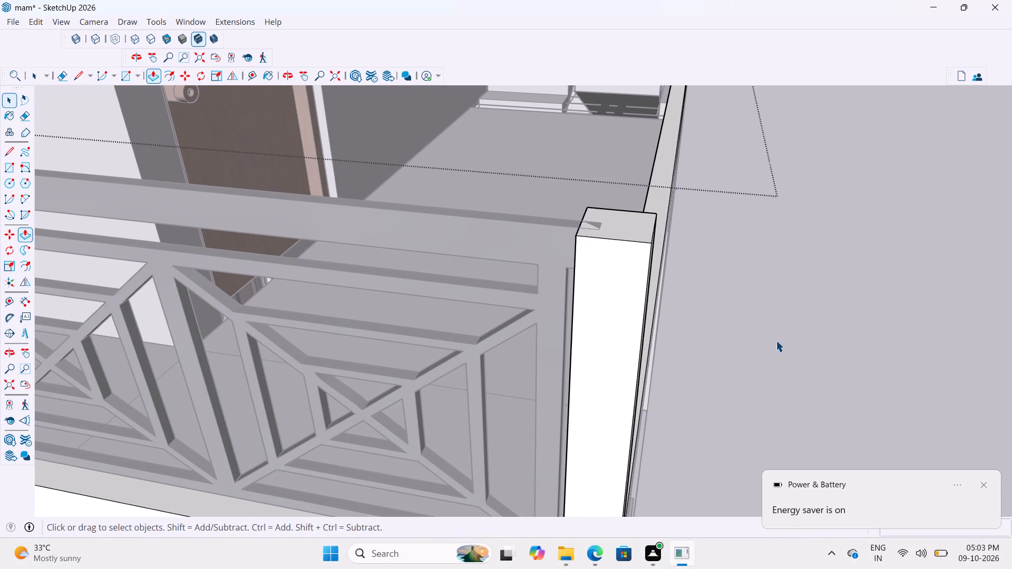
left_click(789, 331)
left_click(731, 284)
scroll(703, 284, "down", 3)
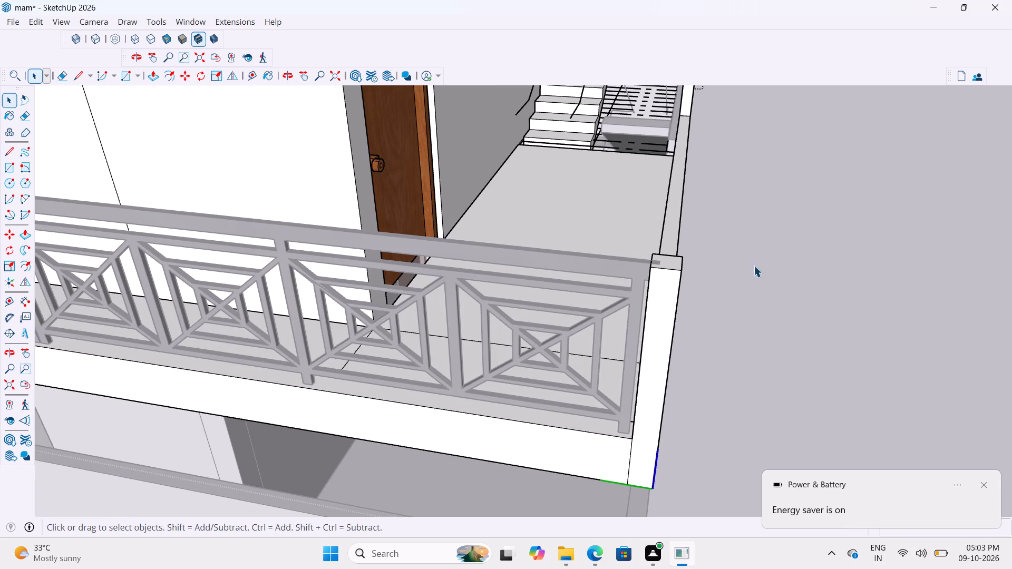
left_click(985, 483)
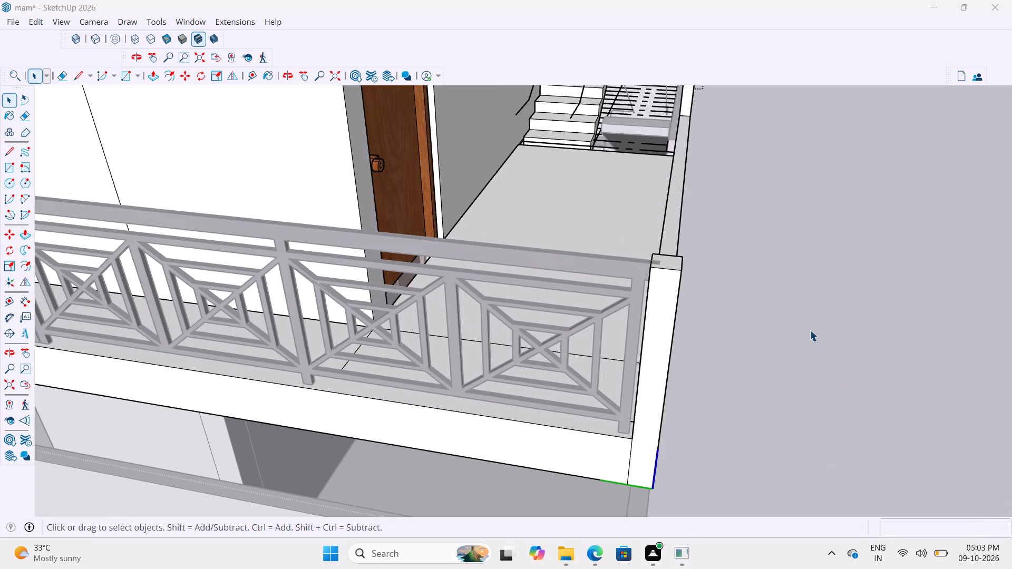
left_click(785, 300)
Scale the side railing to about 0.99 along its length so its end meets the corner post's face.
scroll(640, 312, "up", 6)
left_click(637, 292)
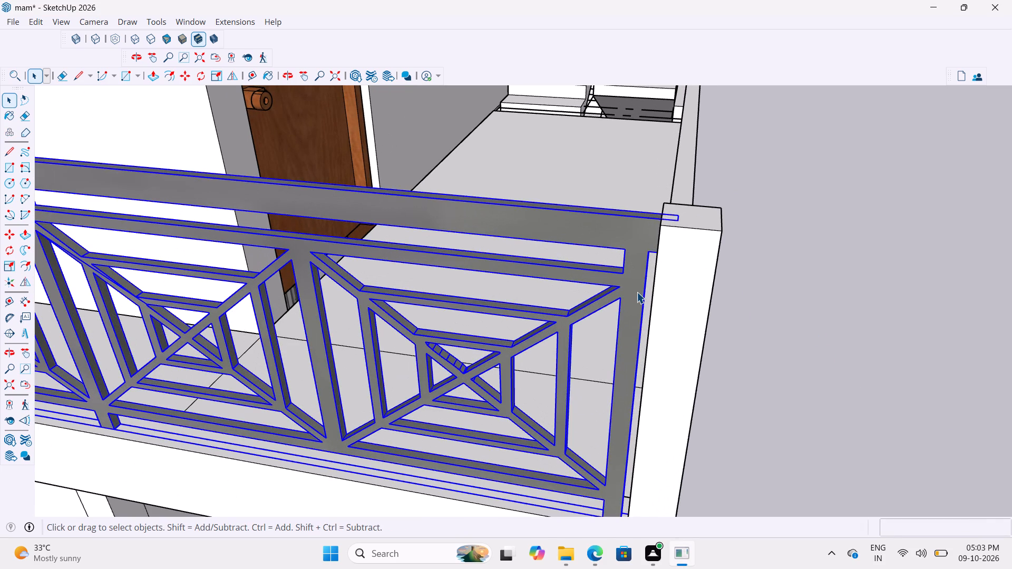
key("s")
scroll(672, 390, "up", 9)
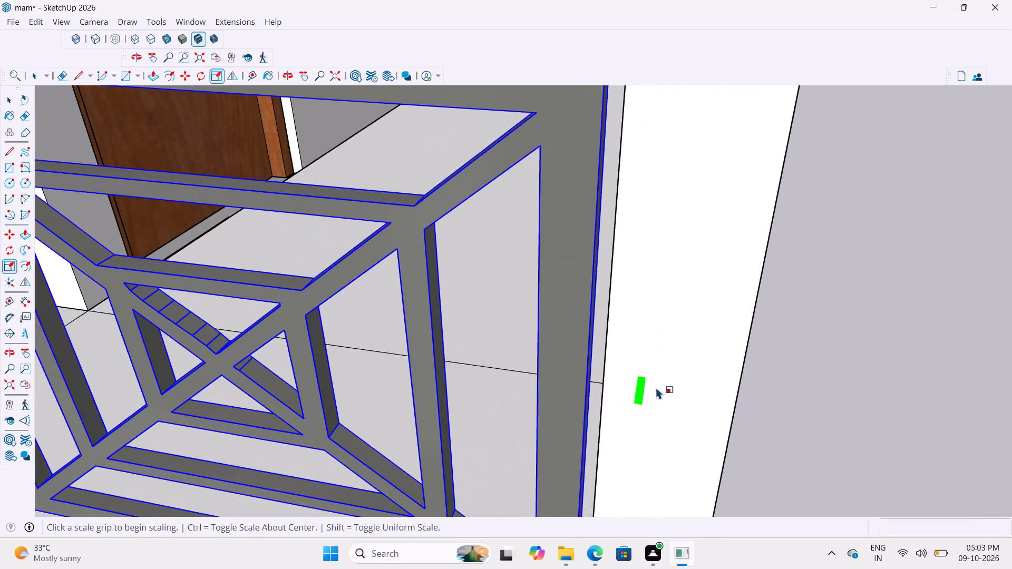
left_click(638, 391)
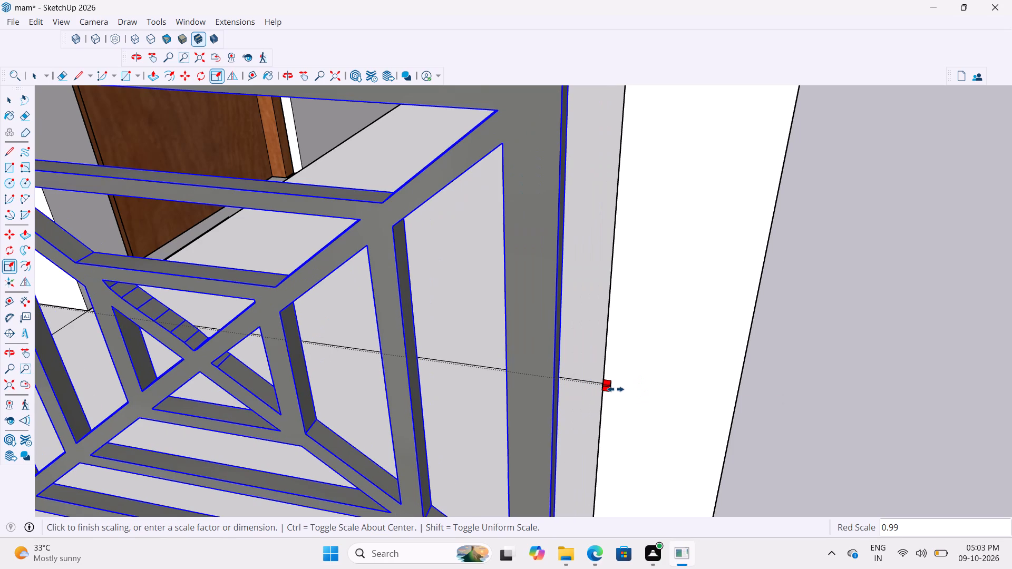
left_click(616, 389)
scroll(628, 413, "down", 8)
scroll(670, 387, "down", 6)
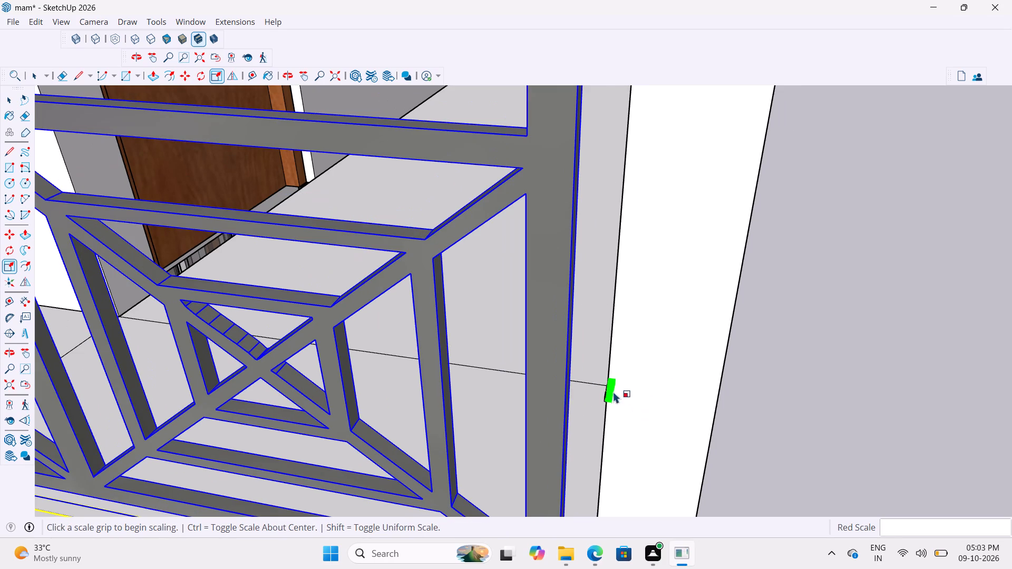
scroll(633, 345, "down", 12)
key("space")
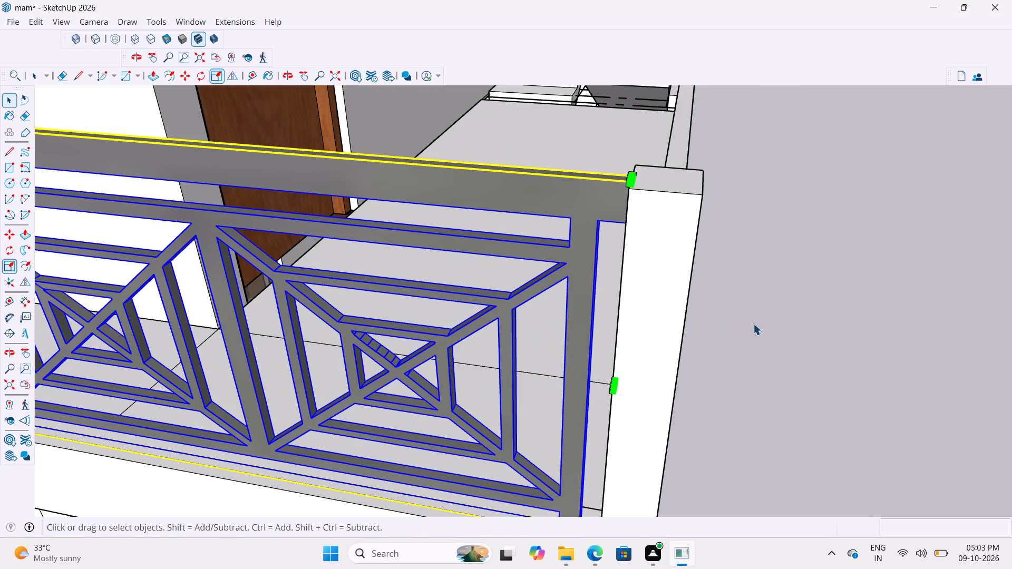
left_click(755, 326)
Examine the side railing's junction with the corner post and the lowered front parapet up to the staircase wall.
scroll(572, 375, "down", 8)
middle_click_drag(650, 407, 379, 444)
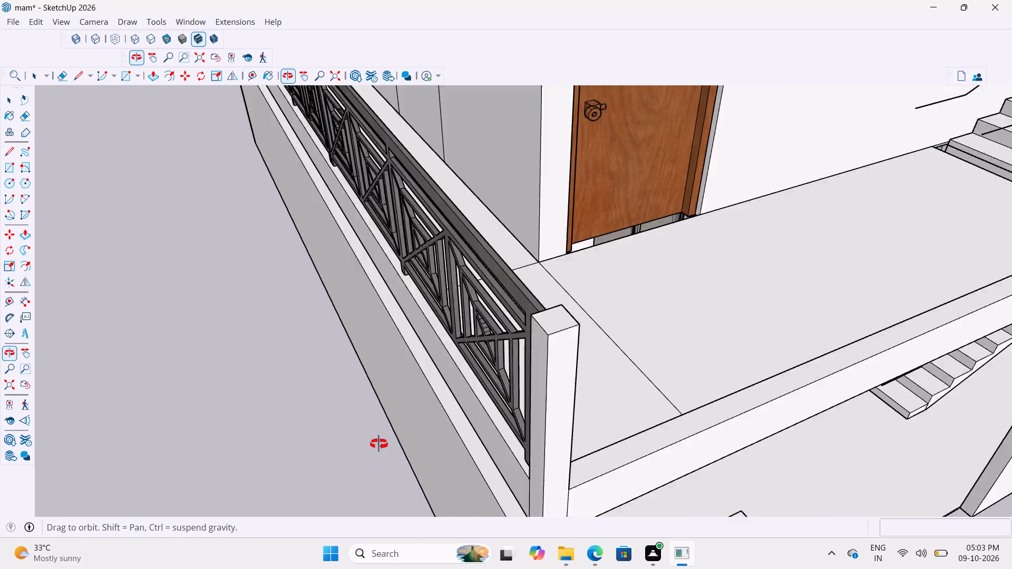
middle_click_drag(379, 444, 323, 445)
scroll(300, 421, "down", 9)
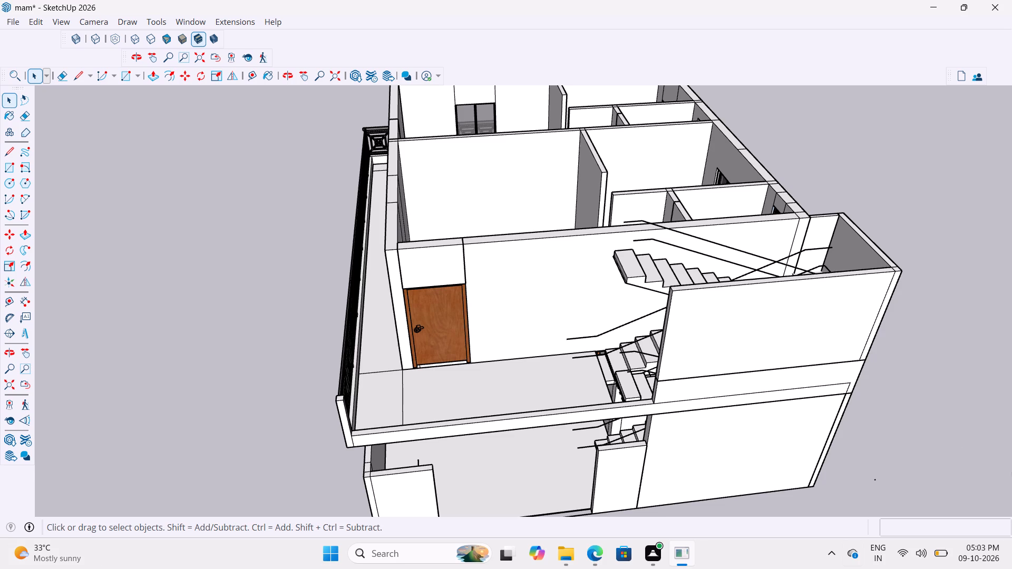
scroll(403, 369, "up", 8)
middle_click_drag(430, 351, 385, 307)
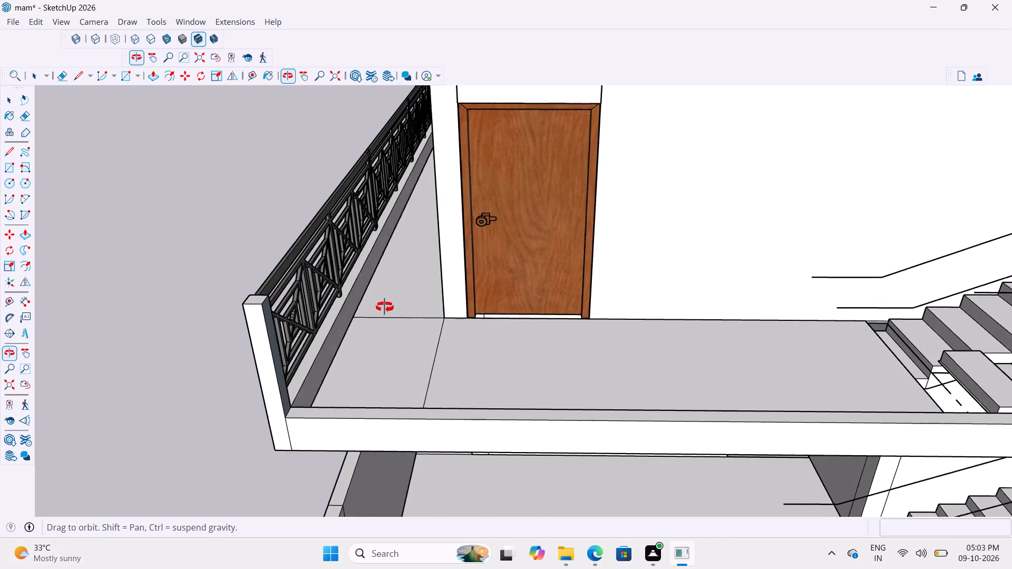
middle_click_drag(385, 307, 372, 317)
scroll(293, 366, "up", 3)
scroll(287, 350, "down", 12)
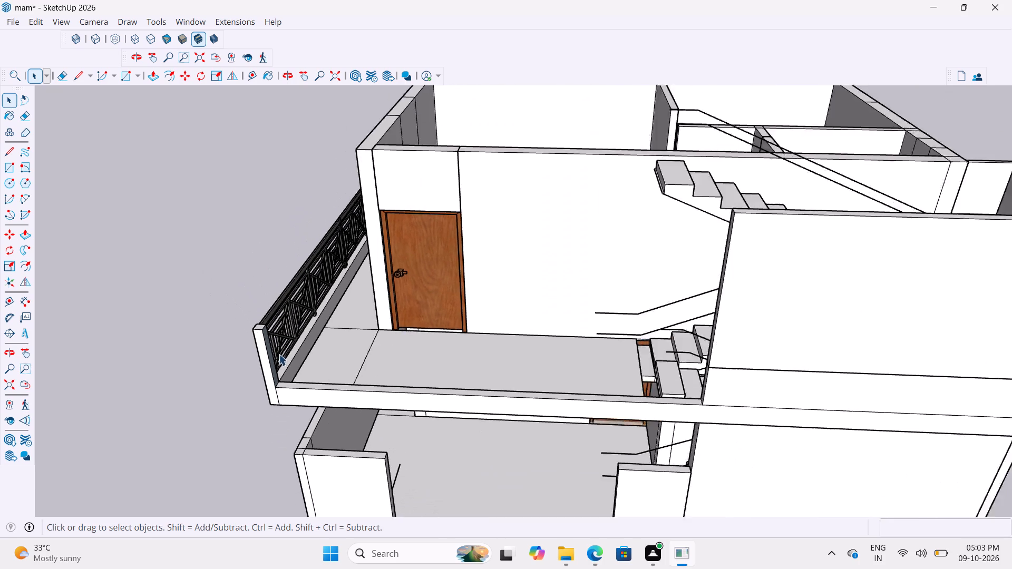
scroll(279, 354, "down", 1)
scroll(264, 376, "up", 3)
scroll(290, 349, "down", 4)
middle_click_drag(337, 360, 391, 375)
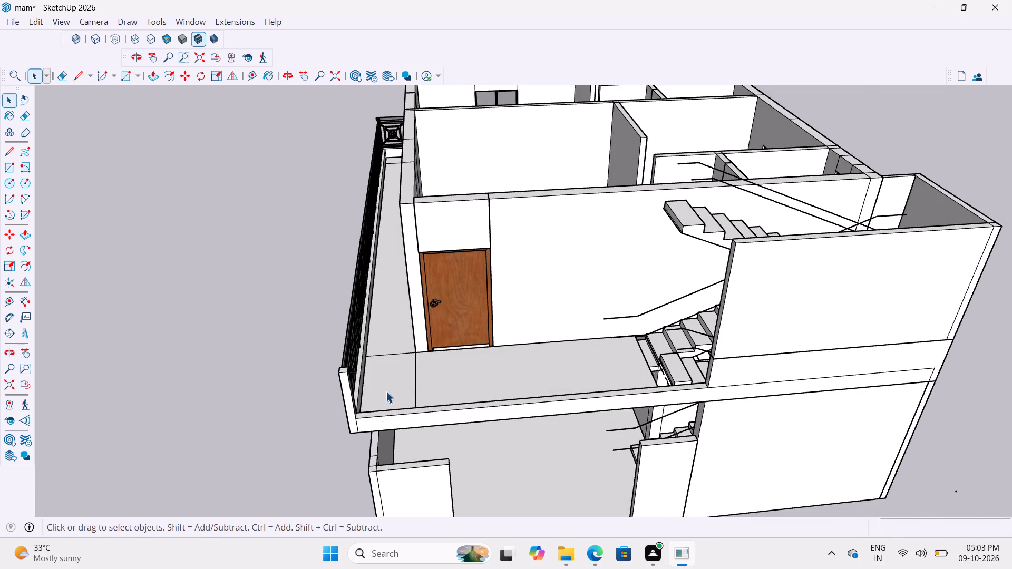
Place a guide line 2" in from the outer edge of the front parapet's top face.
scroll(362, 433, "up", 16)
middle_click_drag(426, 398, 308, 403)
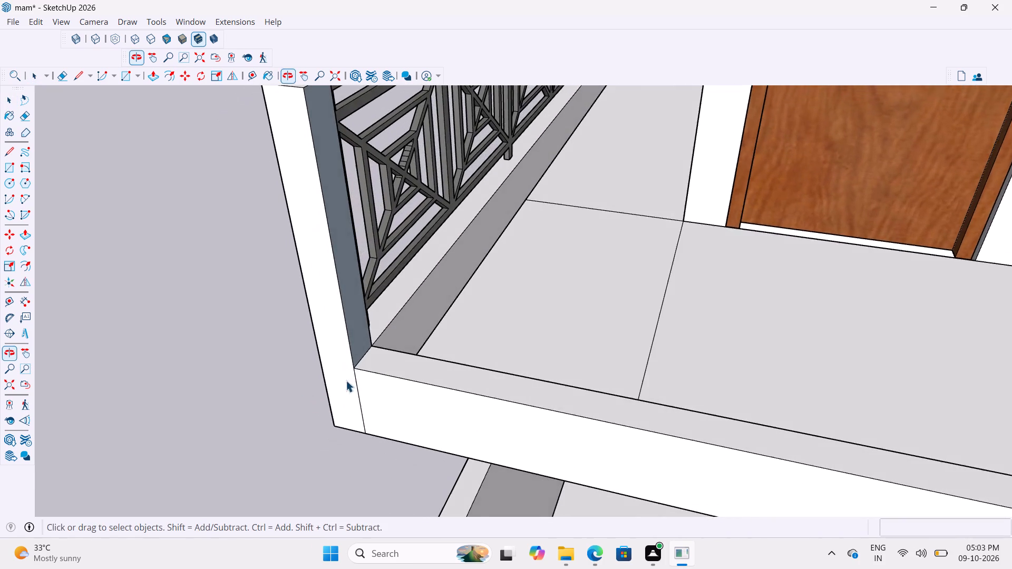
scroll(428, 338, "up", 6)
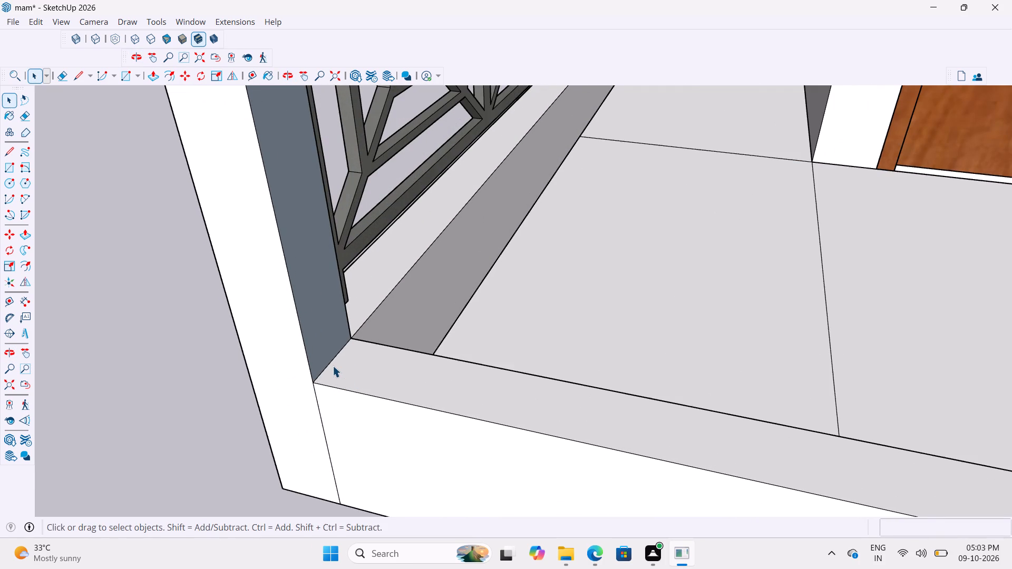
key("t")
left_click(351, 393)
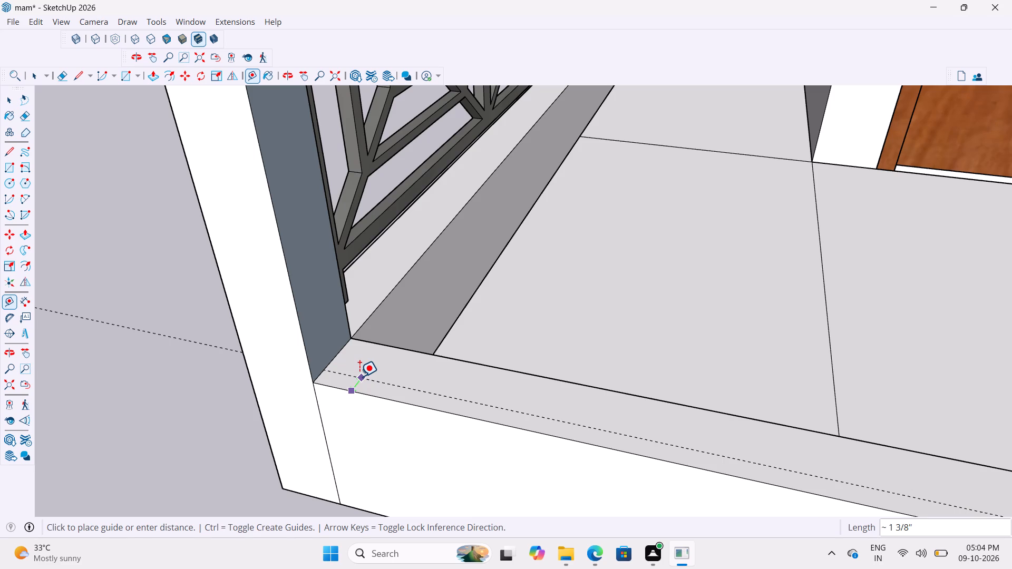
type("2\"")
key("Return")
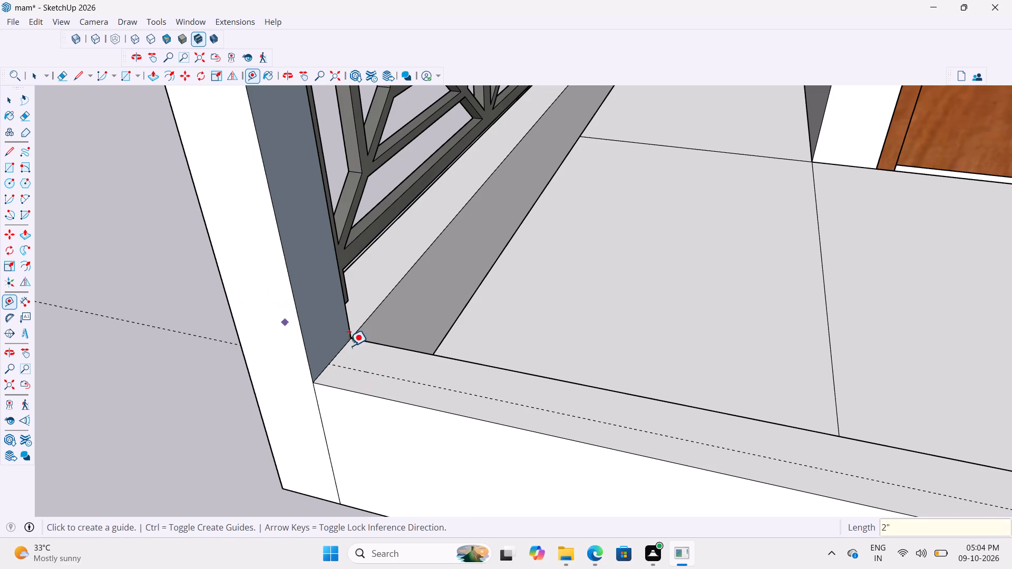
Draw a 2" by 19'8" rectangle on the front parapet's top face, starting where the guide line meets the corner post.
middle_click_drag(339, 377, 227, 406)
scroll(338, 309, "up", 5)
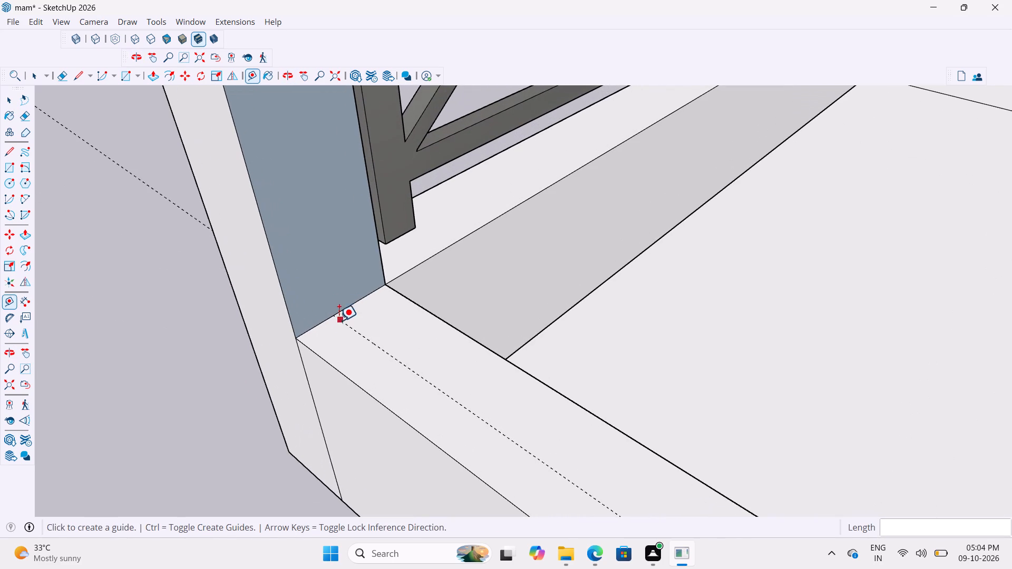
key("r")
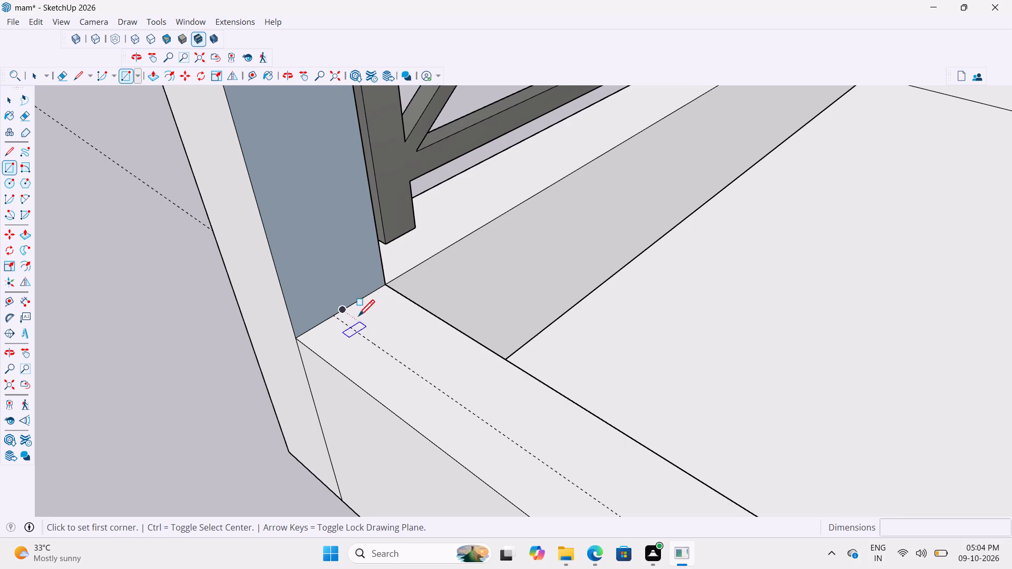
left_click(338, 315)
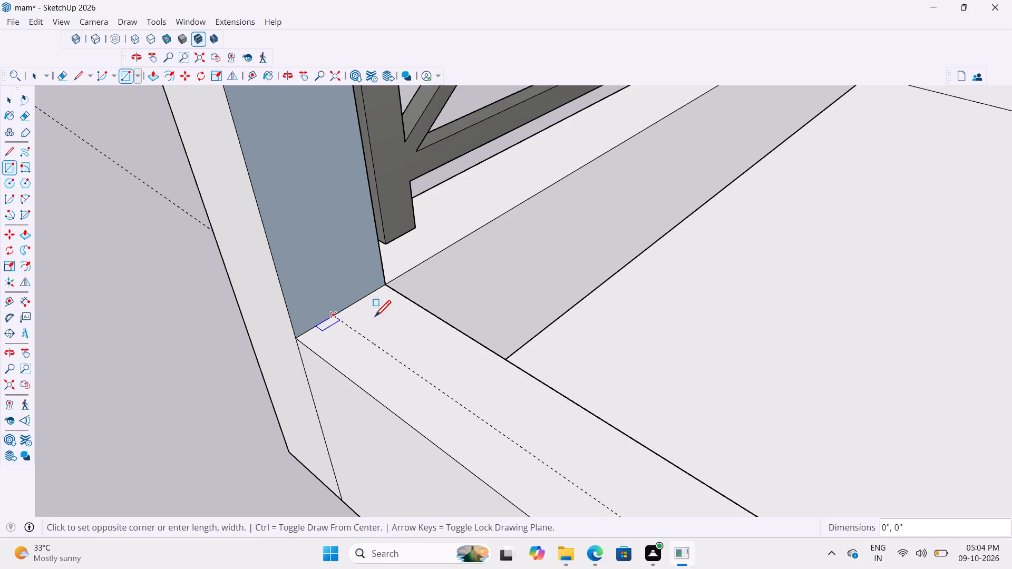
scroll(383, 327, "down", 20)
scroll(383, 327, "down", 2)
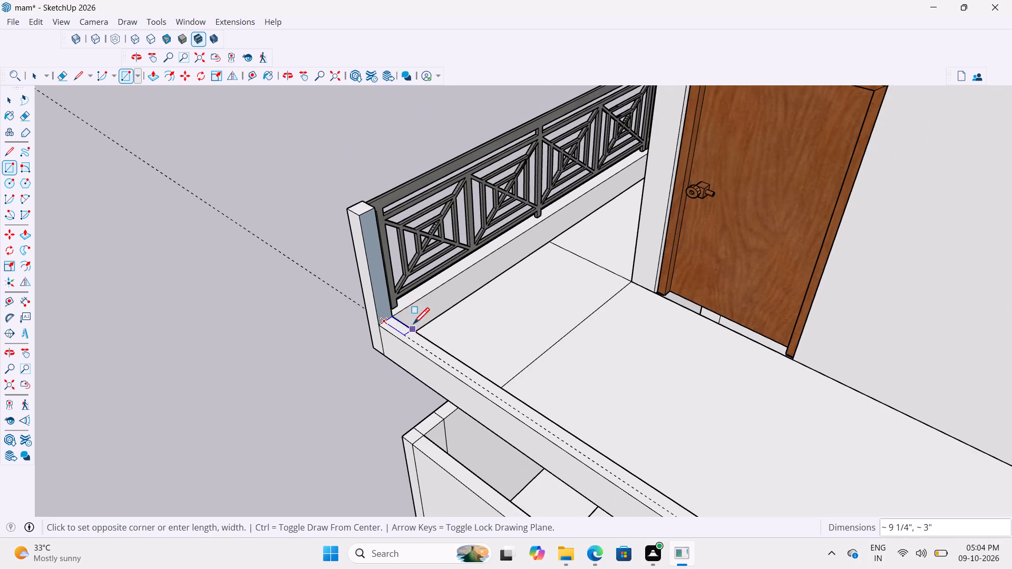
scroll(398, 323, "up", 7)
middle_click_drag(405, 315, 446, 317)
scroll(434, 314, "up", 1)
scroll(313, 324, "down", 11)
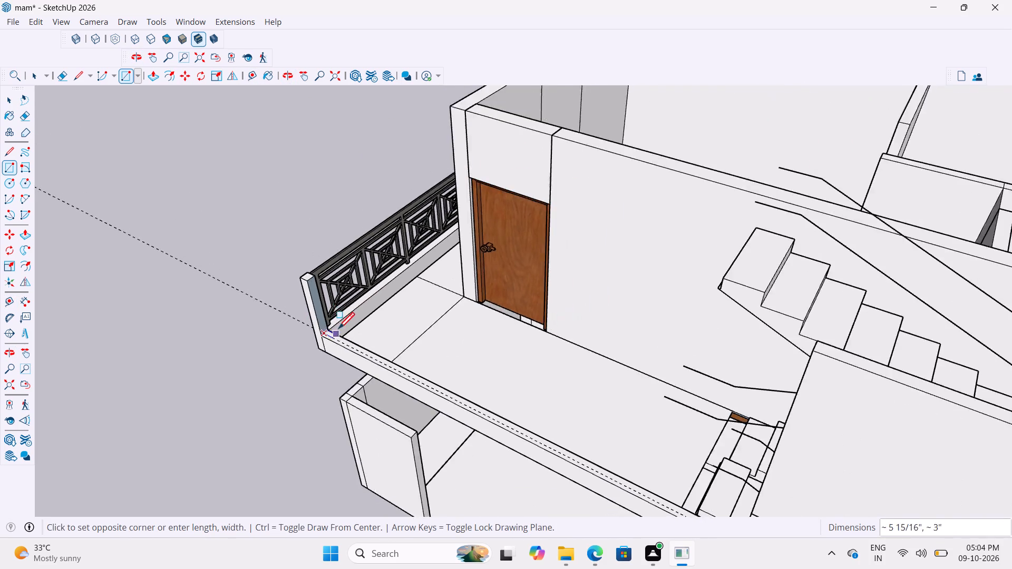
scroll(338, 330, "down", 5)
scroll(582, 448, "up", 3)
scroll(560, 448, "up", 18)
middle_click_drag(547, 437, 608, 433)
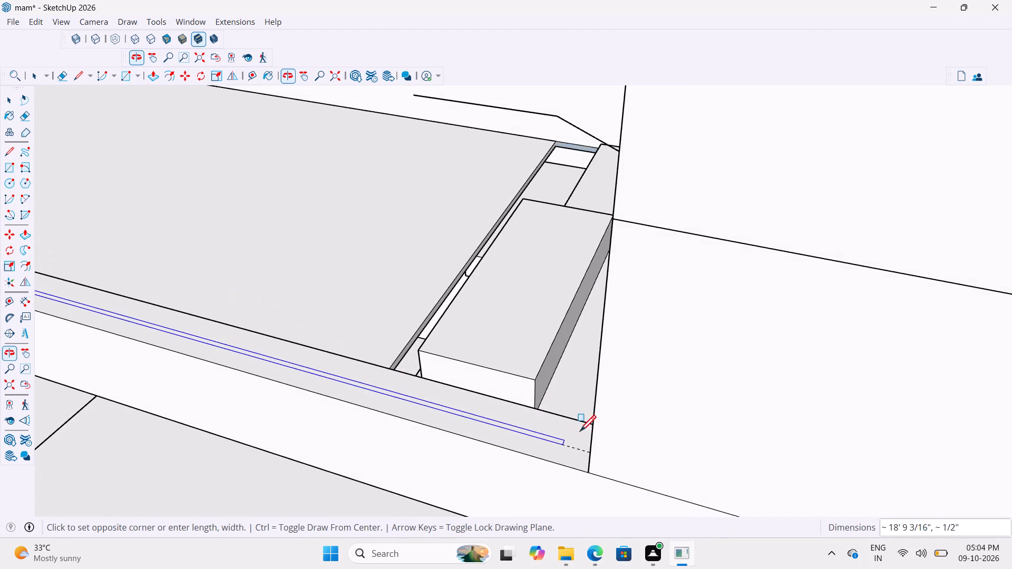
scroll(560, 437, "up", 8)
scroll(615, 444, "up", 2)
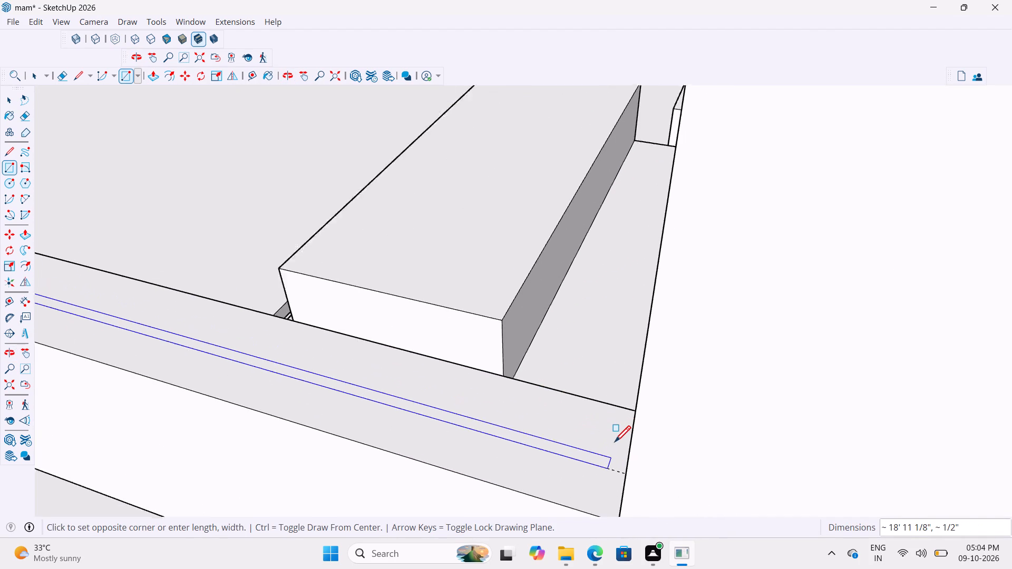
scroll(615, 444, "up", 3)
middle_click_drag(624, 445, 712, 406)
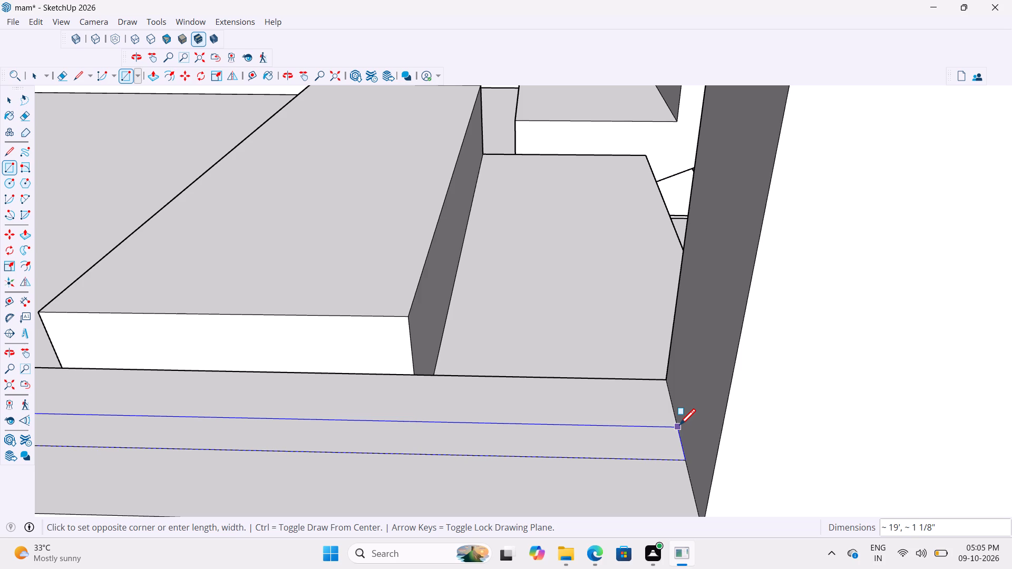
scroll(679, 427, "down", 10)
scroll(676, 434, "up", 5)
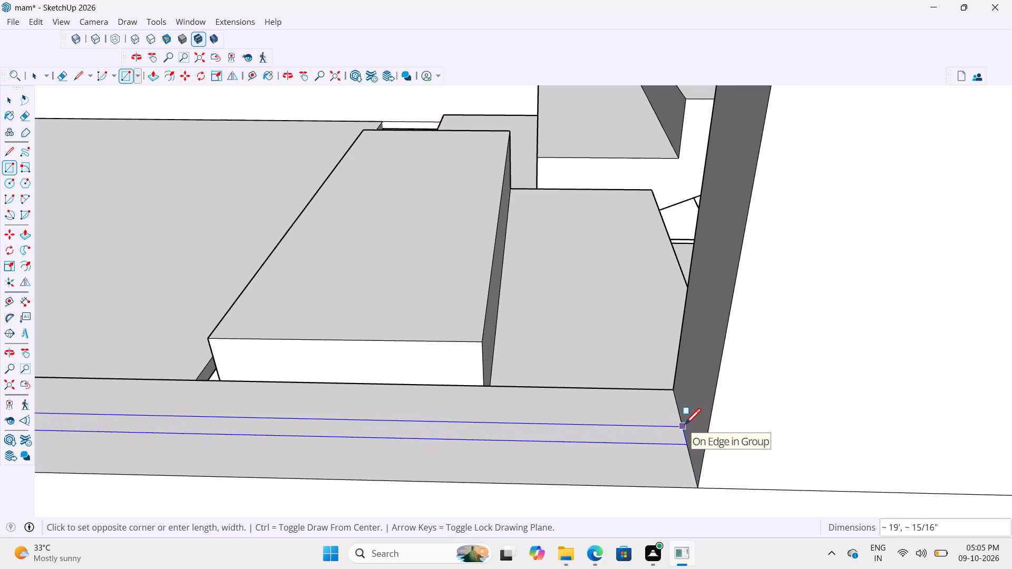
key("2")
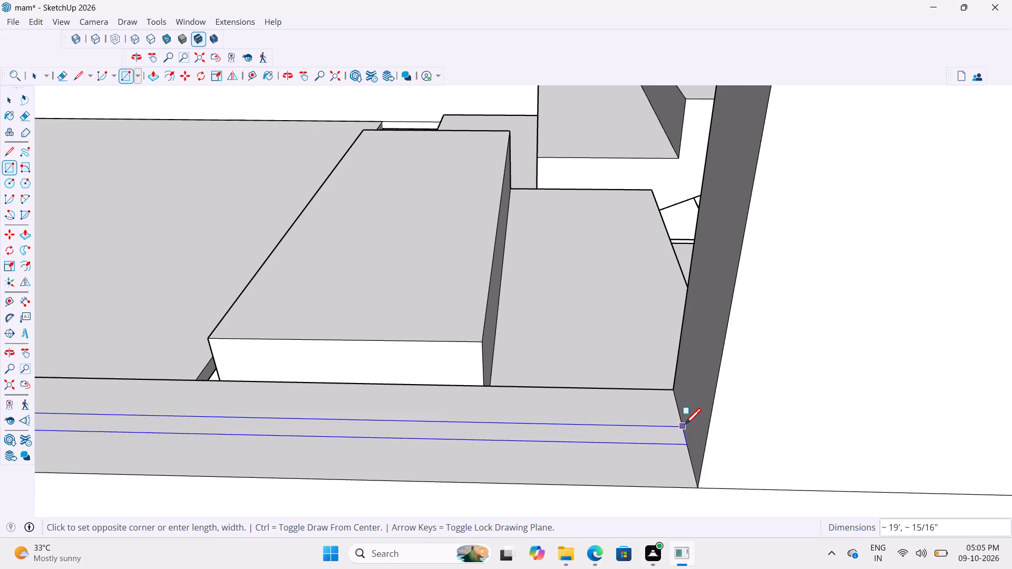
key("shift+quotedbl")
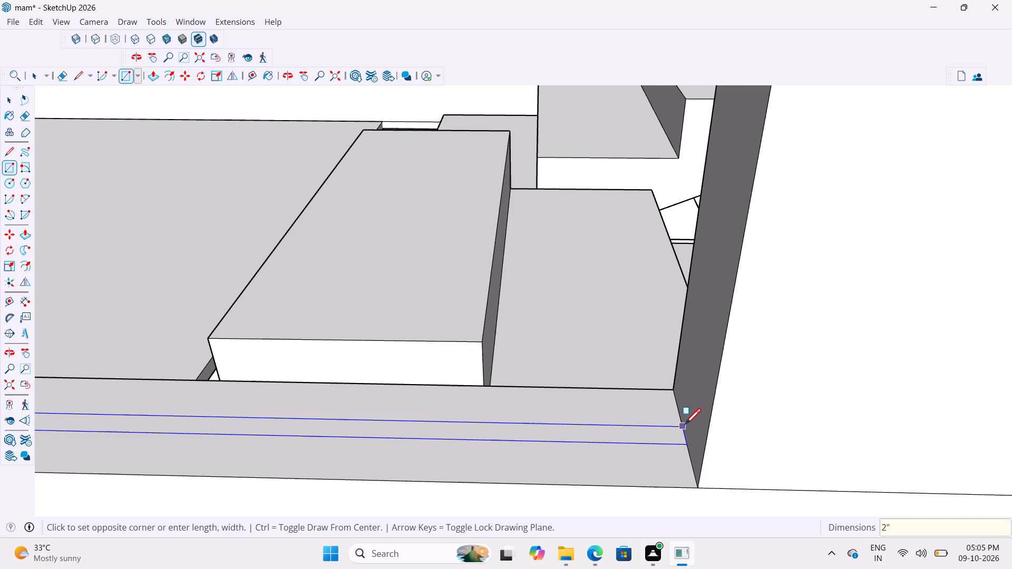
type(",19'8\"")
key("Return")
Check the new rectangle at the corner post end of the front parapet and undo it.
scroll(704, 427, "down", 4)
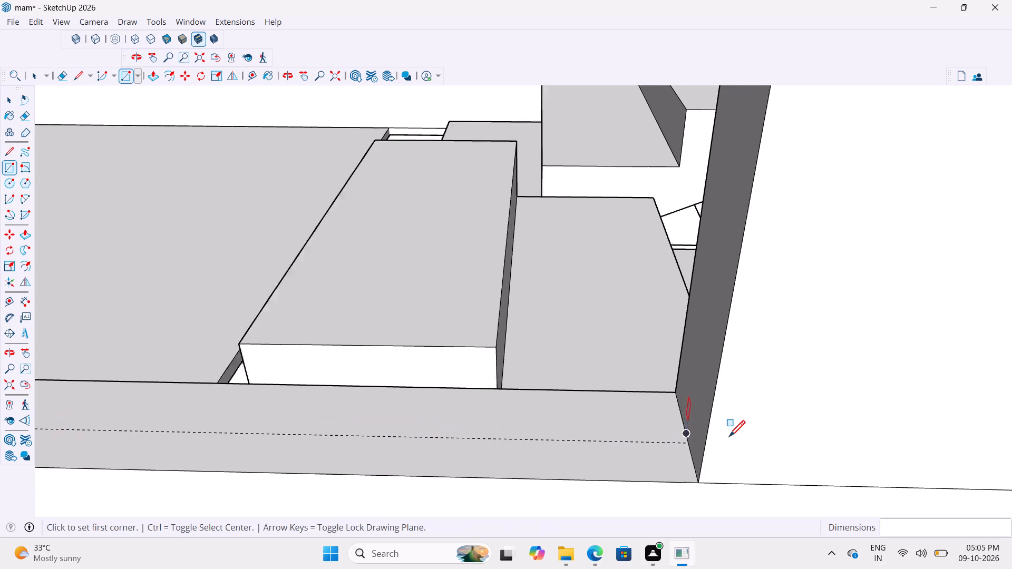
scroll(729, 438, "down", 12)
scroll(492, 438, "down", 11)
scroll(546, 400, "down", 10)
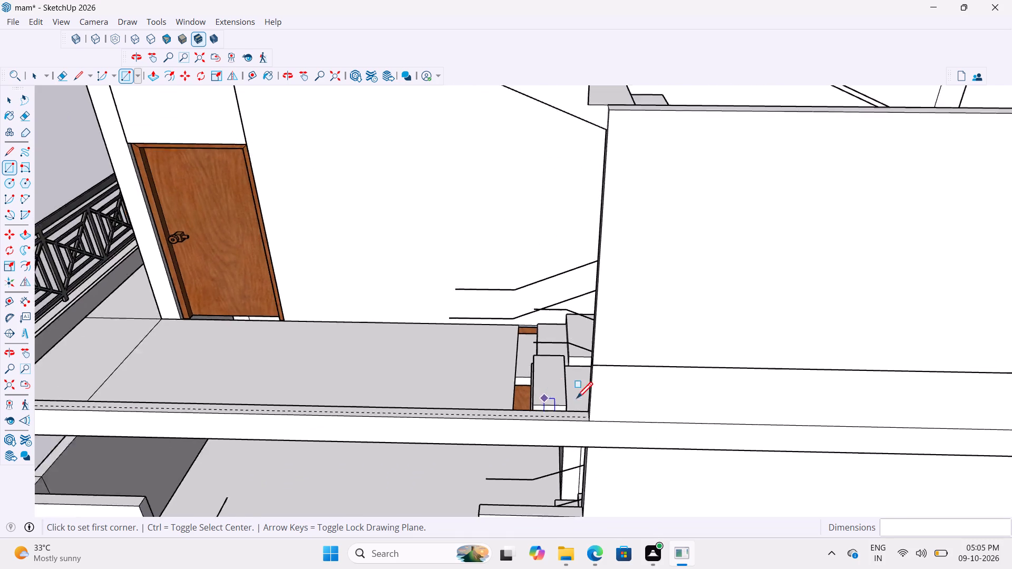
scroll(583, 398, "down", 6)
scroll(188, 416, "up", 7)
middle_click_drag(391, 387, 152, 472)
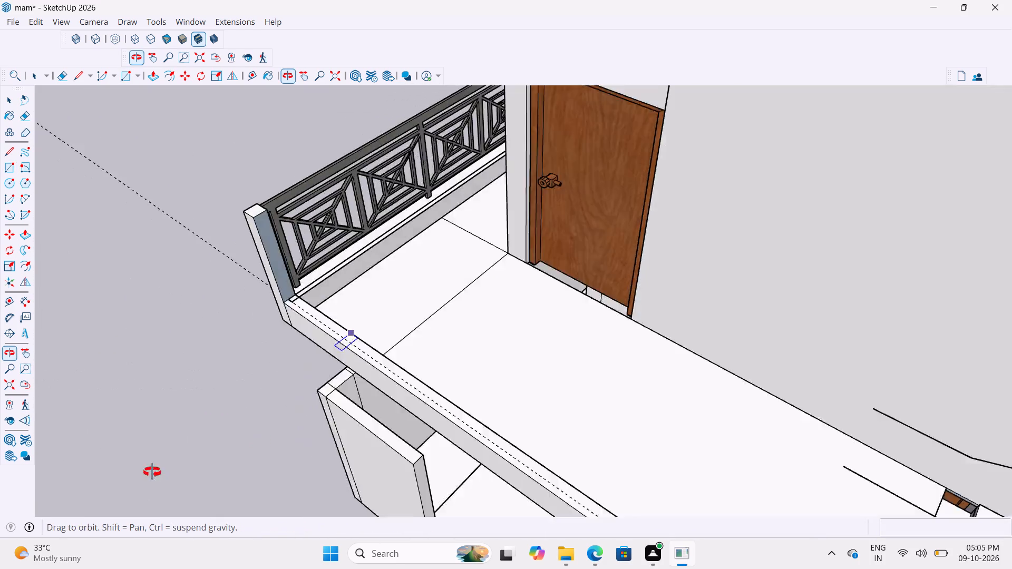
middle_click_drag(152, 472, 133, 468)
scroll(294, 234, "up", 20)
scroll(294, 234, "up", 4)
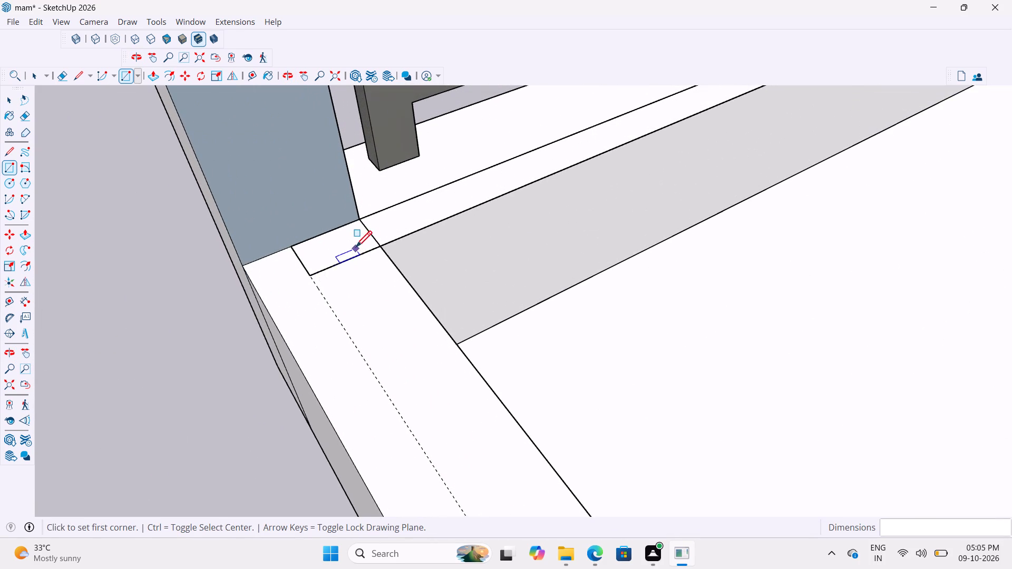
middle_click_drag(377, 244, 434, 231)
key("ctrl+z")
Draw a 2" by 2" square on the front parapet's top face, starting where the guide line meets the corner post.
scroll(358, 273, "down", 5)
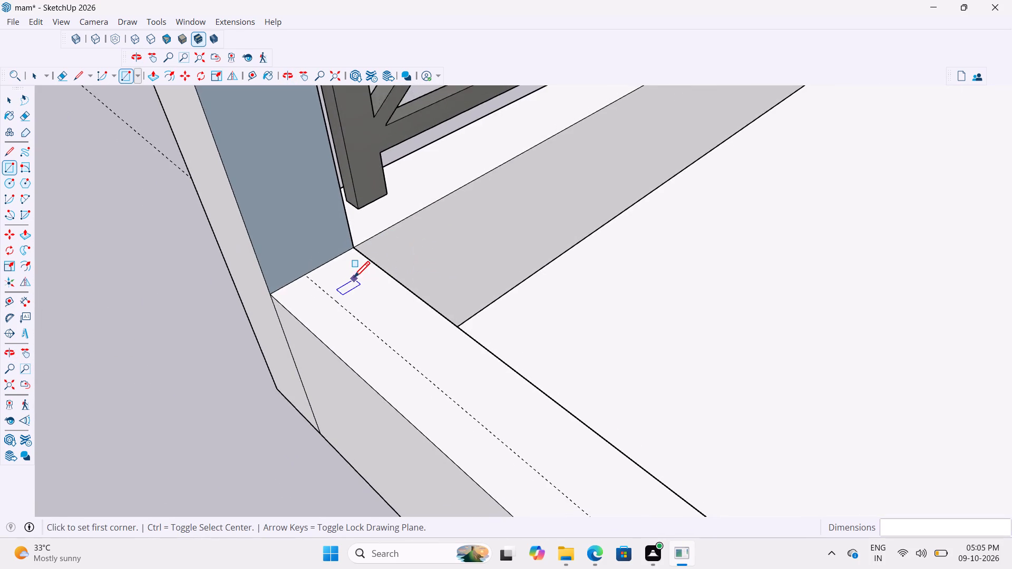
scroll(353, 277, "up", 5)
middle_click_drag(357, 280, 251, 286)
scroll(273, 232, "up", 10)
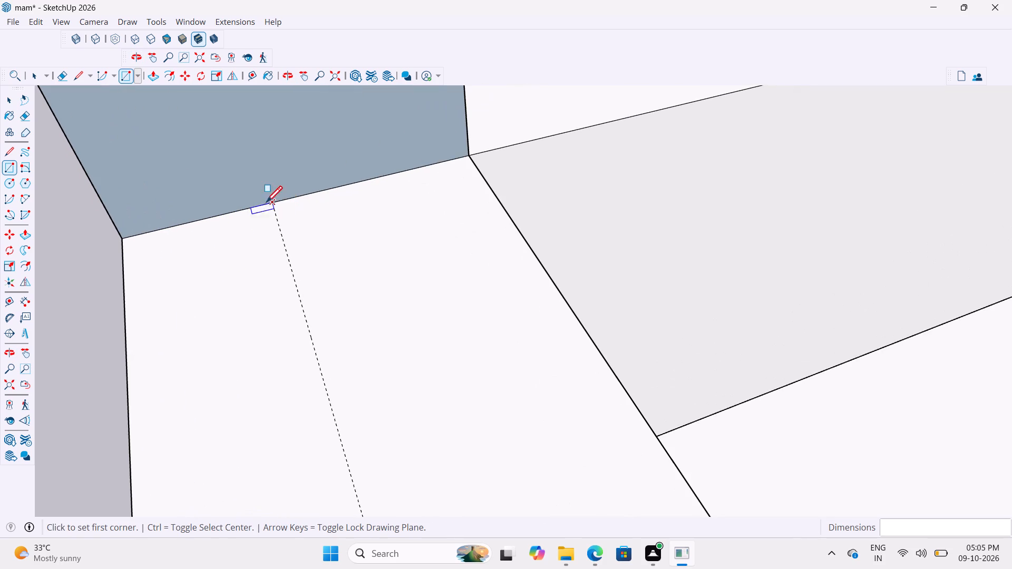
left_click(273, 205)
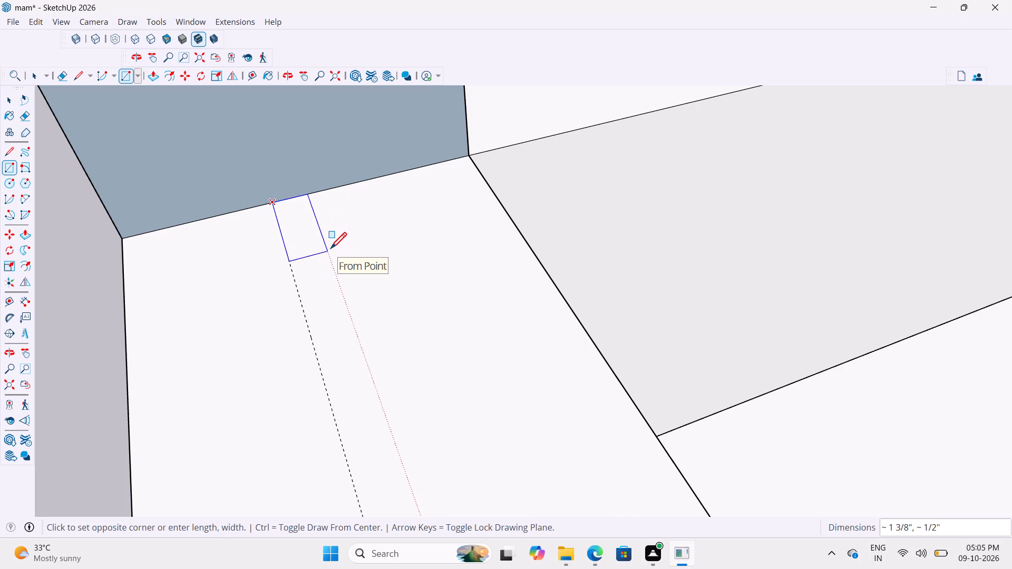
type("2\"")
type(",2\"")
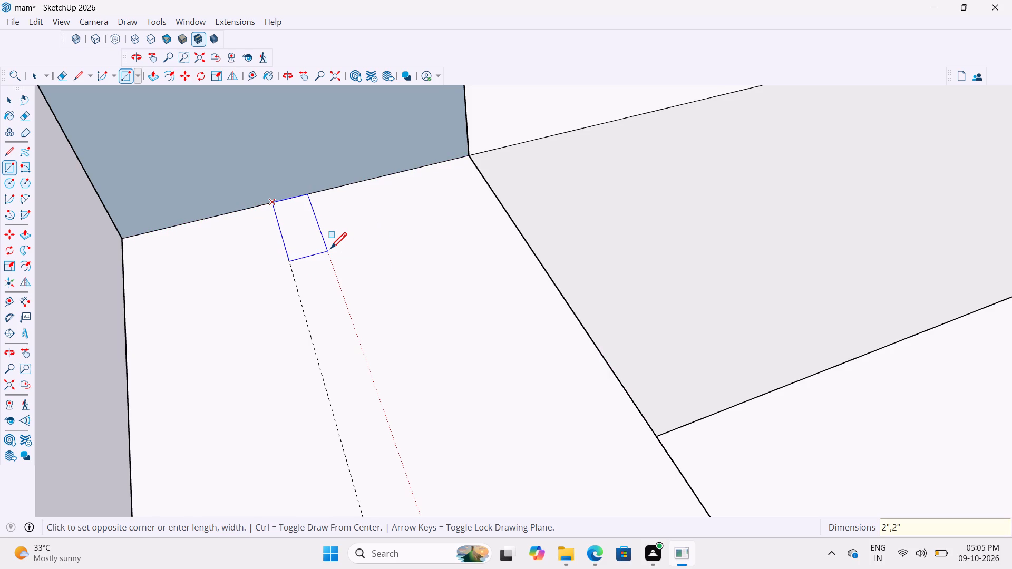
key("Return")
Make the 2" square's face and edges at the corner post into a group.
scroll(329, 256, "down", 5)
middle_click_drag(419, 276, 309, 284)
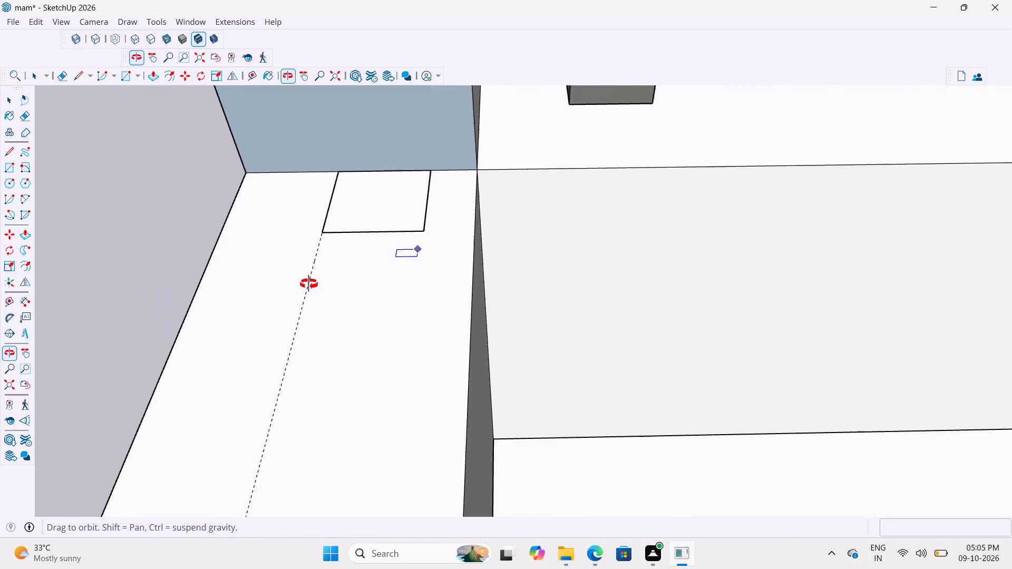
middle_click_drag(309, 284, 291, 287)
scroll(354, 197, "up", 4)
scroll(412, 298, "down", 5)
middle_click_drag(415, 302, 469, 297)
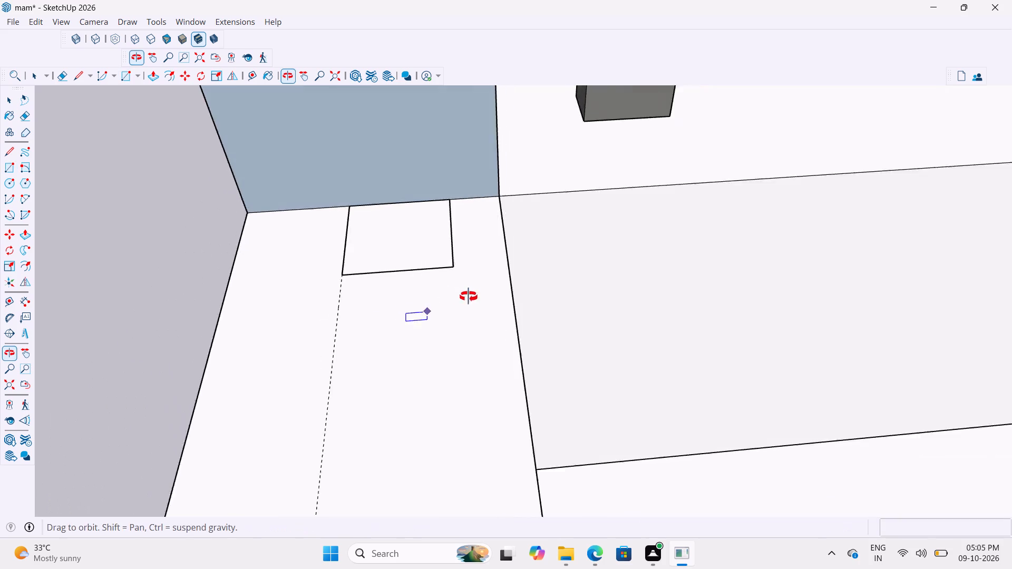
middle_click_drag(469, 297, 497, 294)
scroll(463, 338, "down", 11)
scroll(420, 345, "down", 10)
middle_click_drag(438, 370, 604, 378)
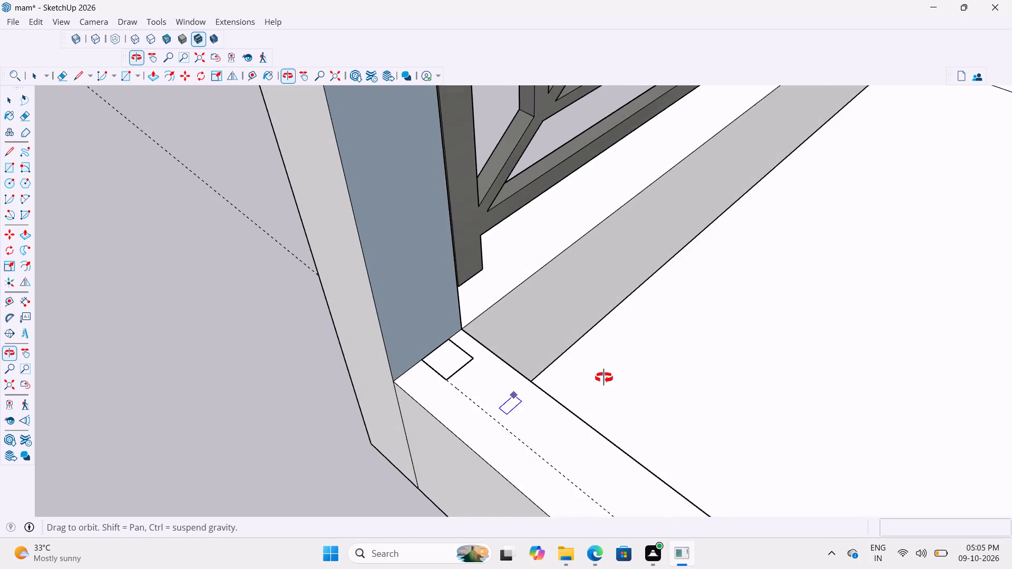
middle_click_drag(604, 378, 605, 378)
key("space")
left_click(282, 463)
scroll(442, 369, "down", 5)
scroll(453, 361, "up", 8)
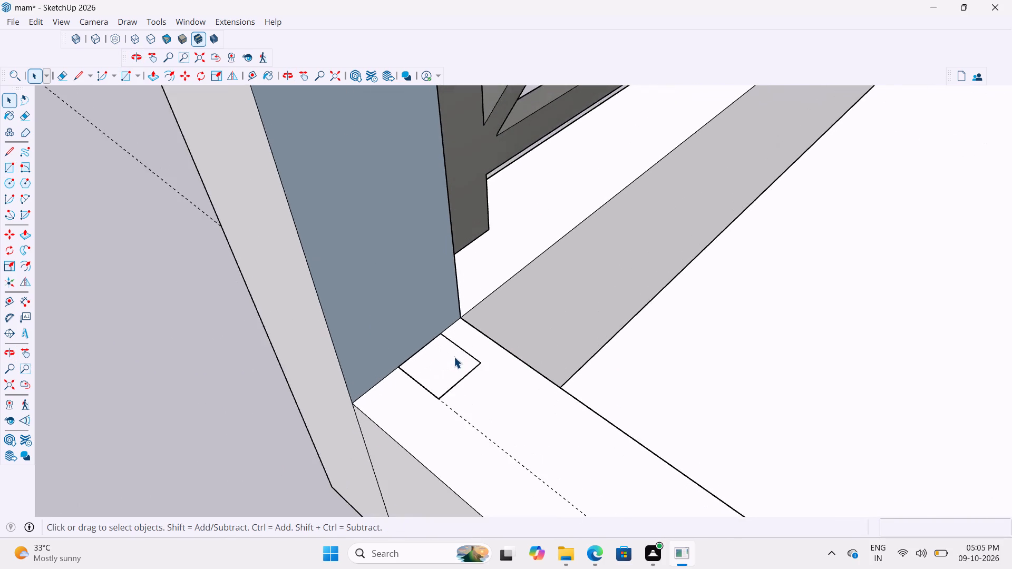
scroll(454, 357, "up", 4)
double_click(450, 385)
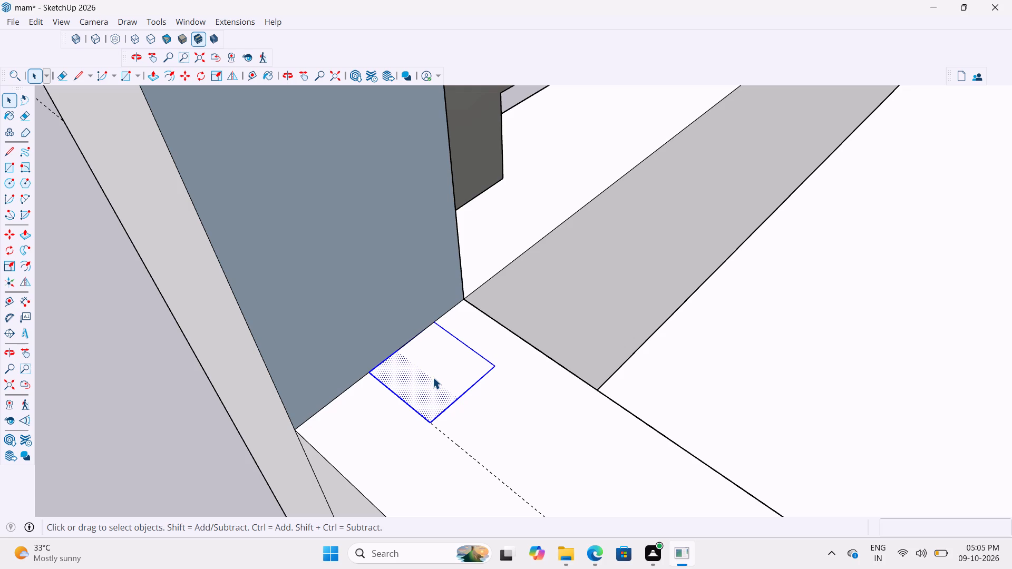
right_click(433, 377)
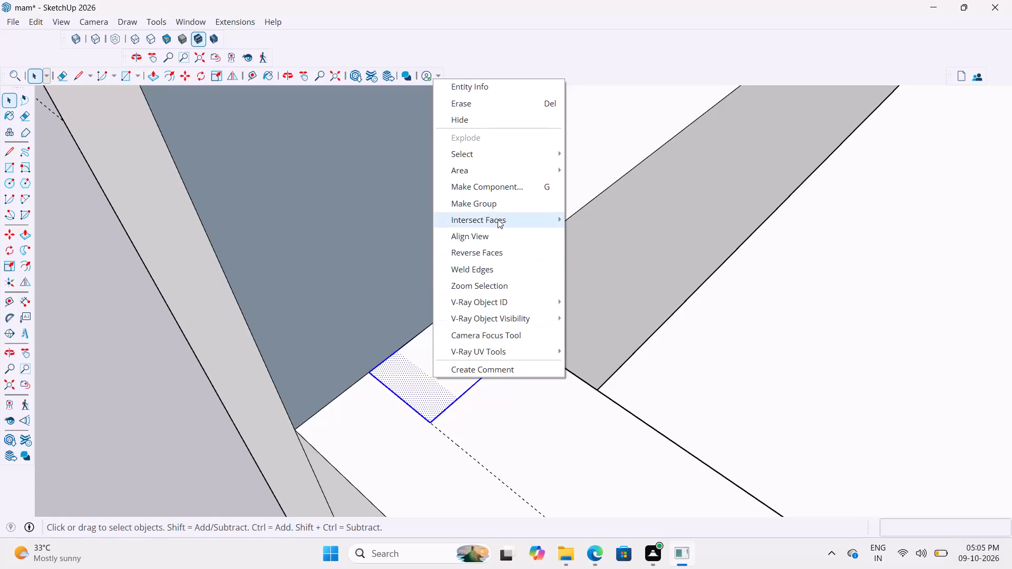
left_click(492, 194)
left_click(586, 82)
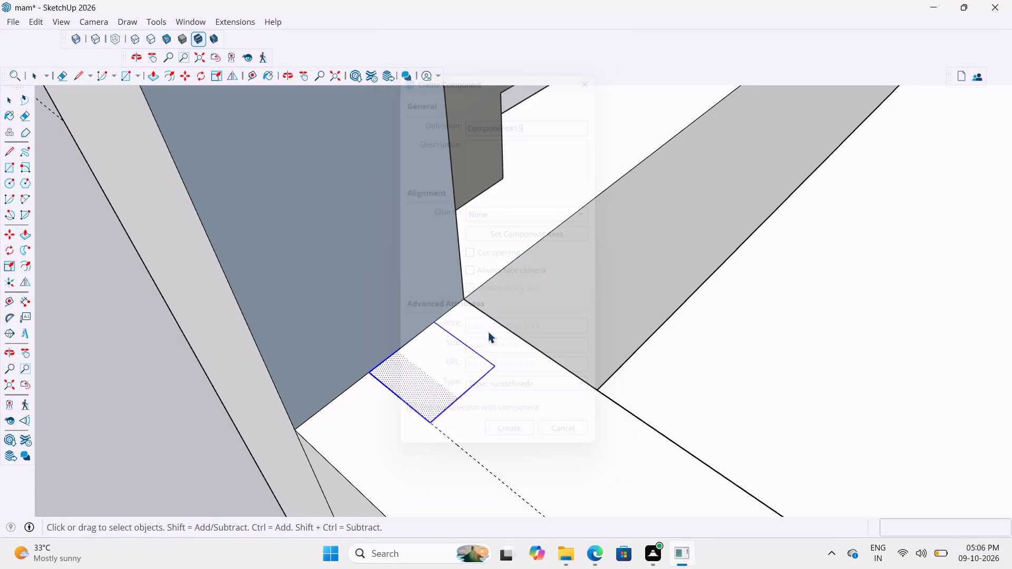
right_click(417, 370)
left_click(477, 201)
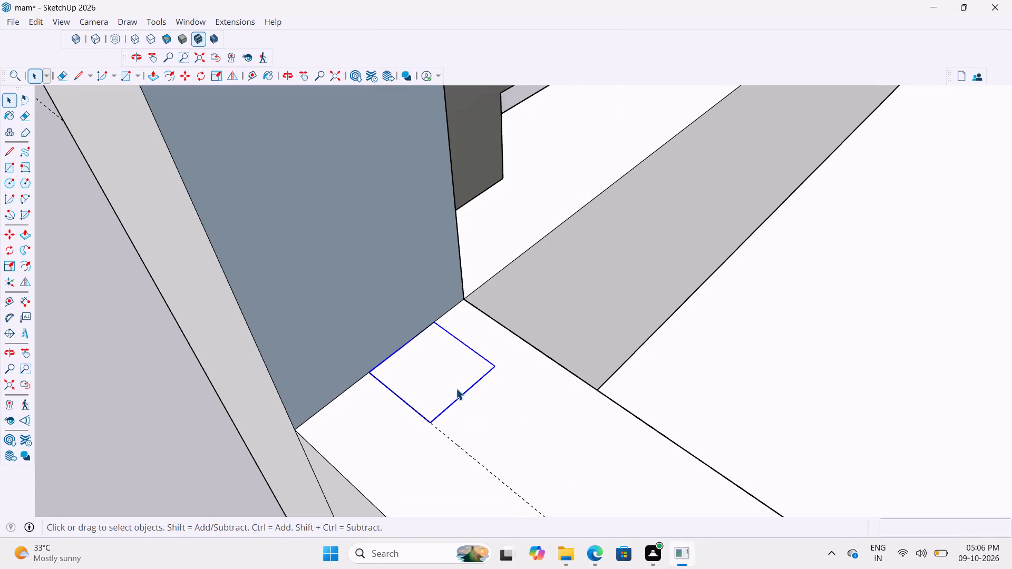
Open the square's group for editing and extrude its face 0.1" upward into a thin base plate.
double_click(456, 388)
key("p")
left_click(442, 384)
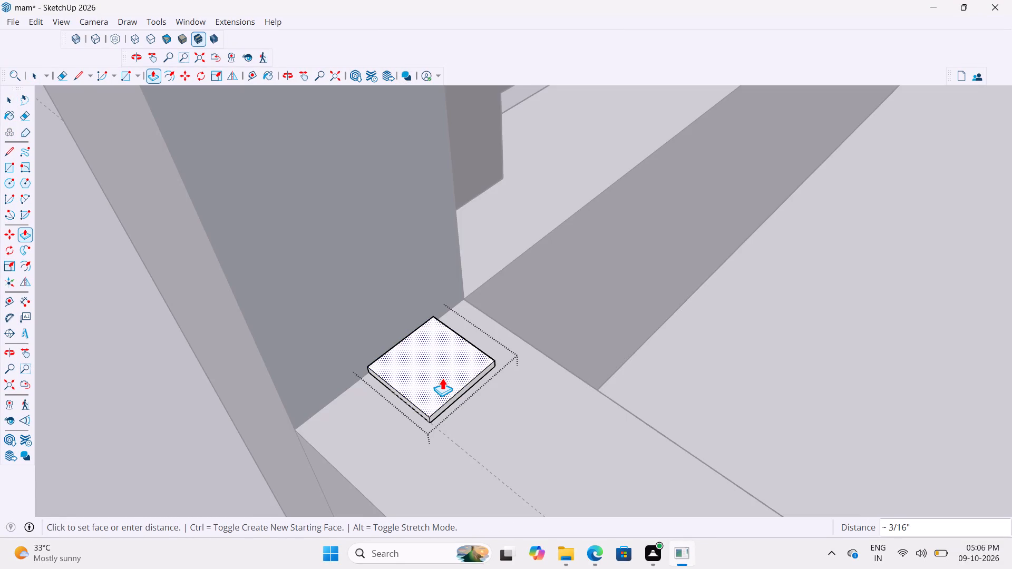
type("0.1\"")
key("Return")
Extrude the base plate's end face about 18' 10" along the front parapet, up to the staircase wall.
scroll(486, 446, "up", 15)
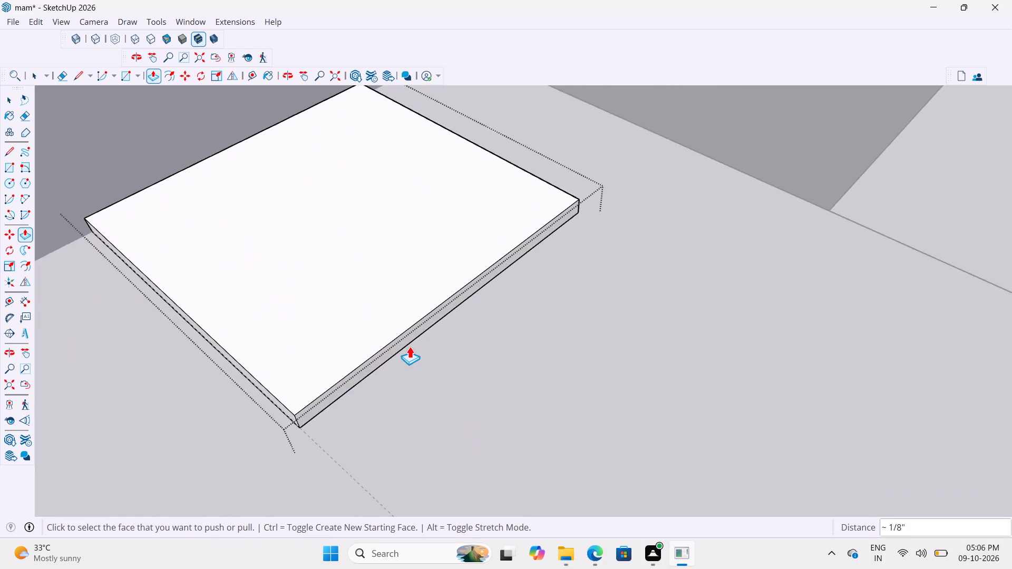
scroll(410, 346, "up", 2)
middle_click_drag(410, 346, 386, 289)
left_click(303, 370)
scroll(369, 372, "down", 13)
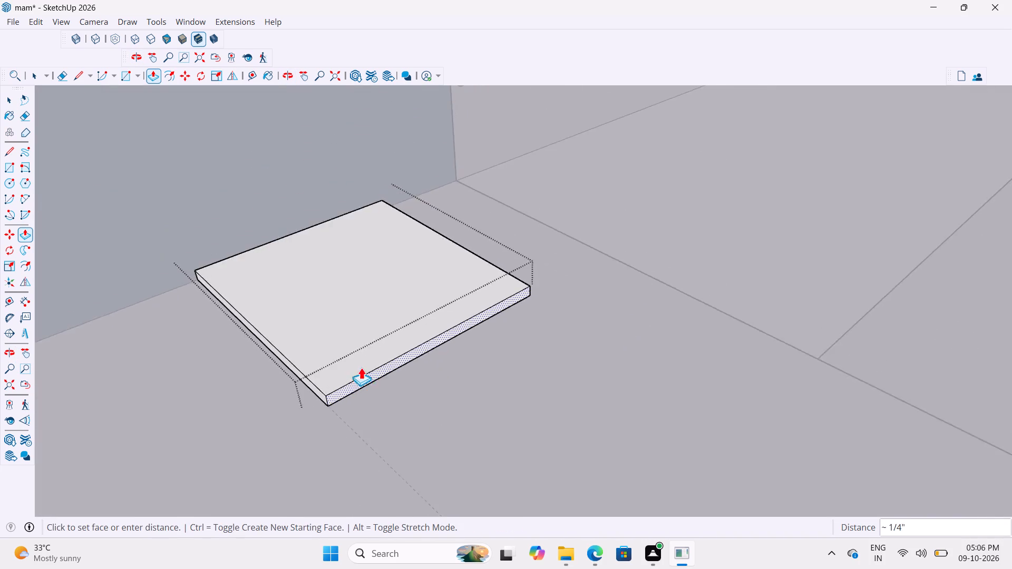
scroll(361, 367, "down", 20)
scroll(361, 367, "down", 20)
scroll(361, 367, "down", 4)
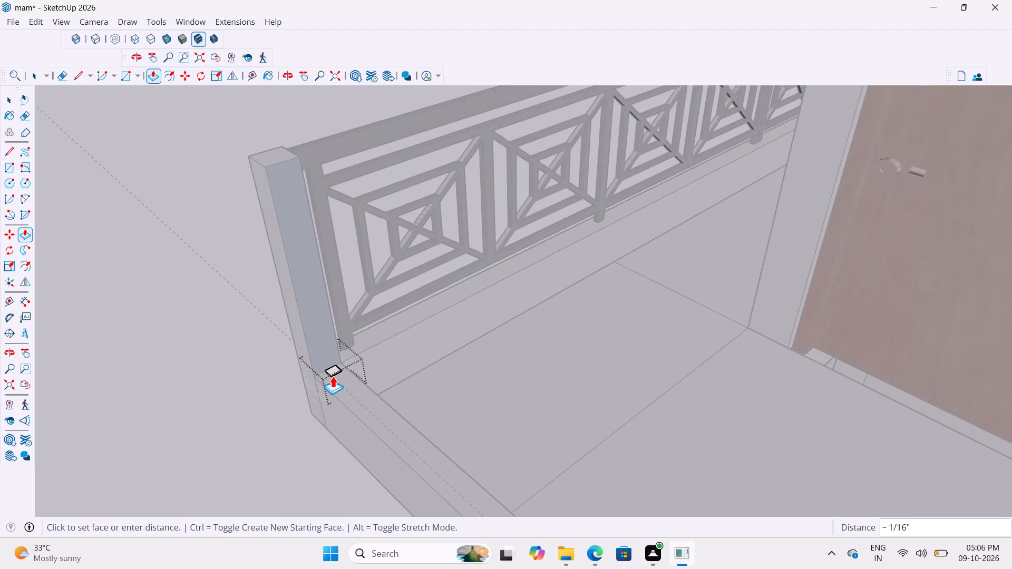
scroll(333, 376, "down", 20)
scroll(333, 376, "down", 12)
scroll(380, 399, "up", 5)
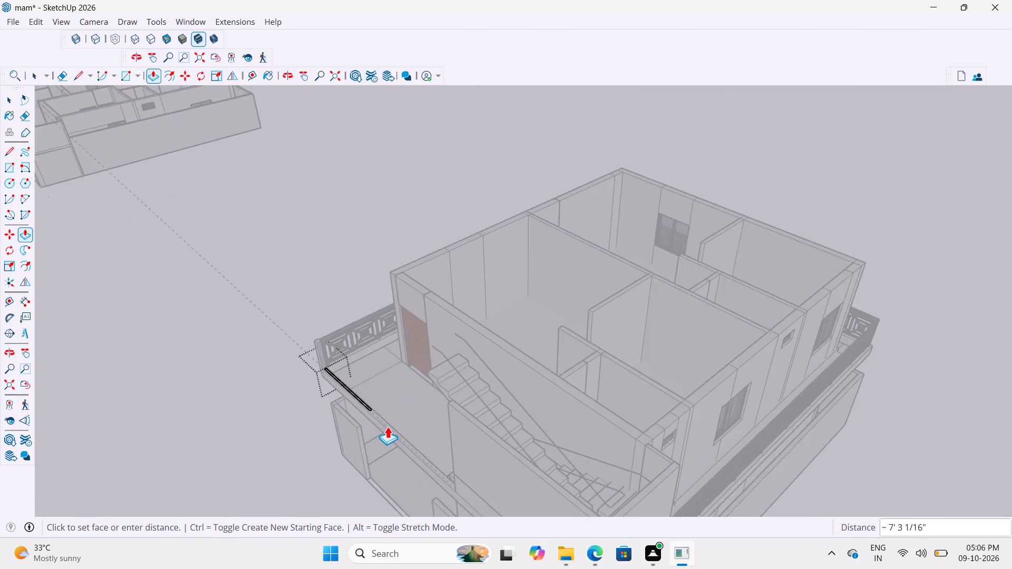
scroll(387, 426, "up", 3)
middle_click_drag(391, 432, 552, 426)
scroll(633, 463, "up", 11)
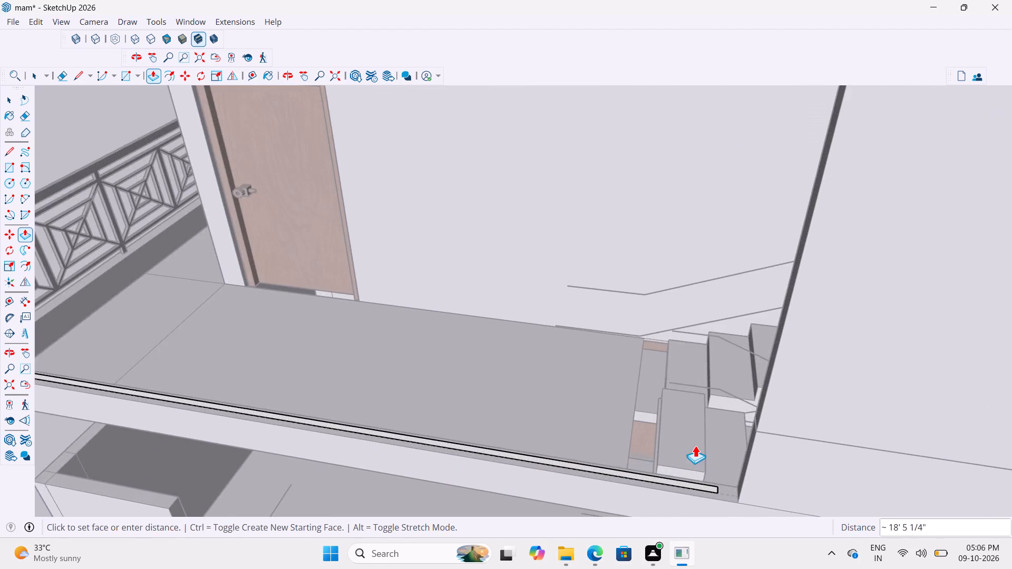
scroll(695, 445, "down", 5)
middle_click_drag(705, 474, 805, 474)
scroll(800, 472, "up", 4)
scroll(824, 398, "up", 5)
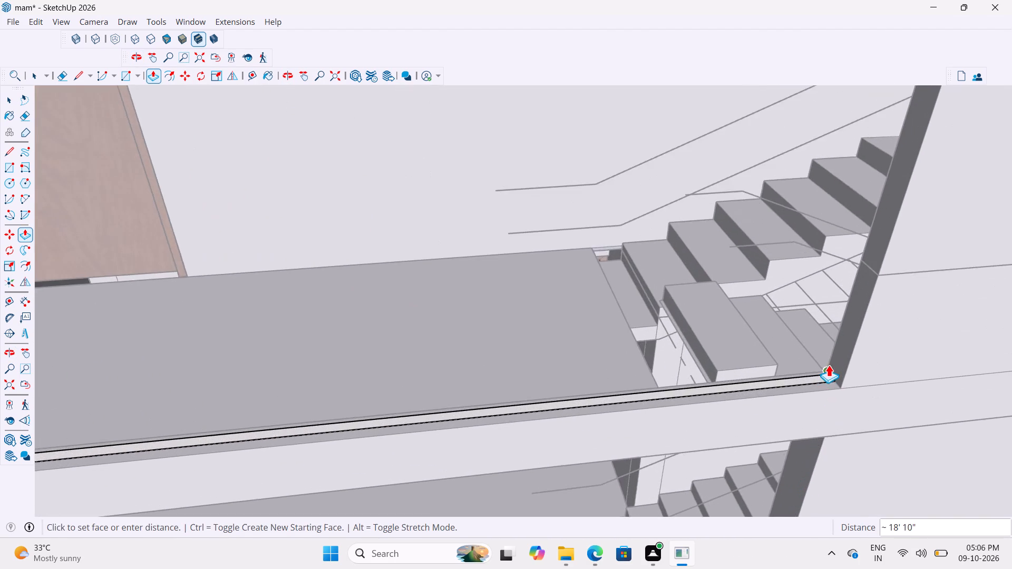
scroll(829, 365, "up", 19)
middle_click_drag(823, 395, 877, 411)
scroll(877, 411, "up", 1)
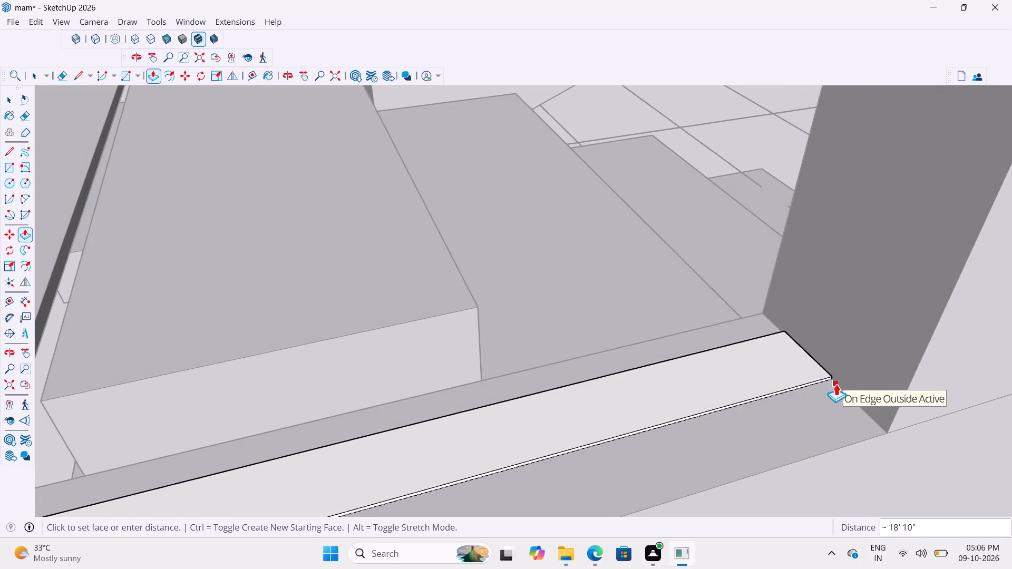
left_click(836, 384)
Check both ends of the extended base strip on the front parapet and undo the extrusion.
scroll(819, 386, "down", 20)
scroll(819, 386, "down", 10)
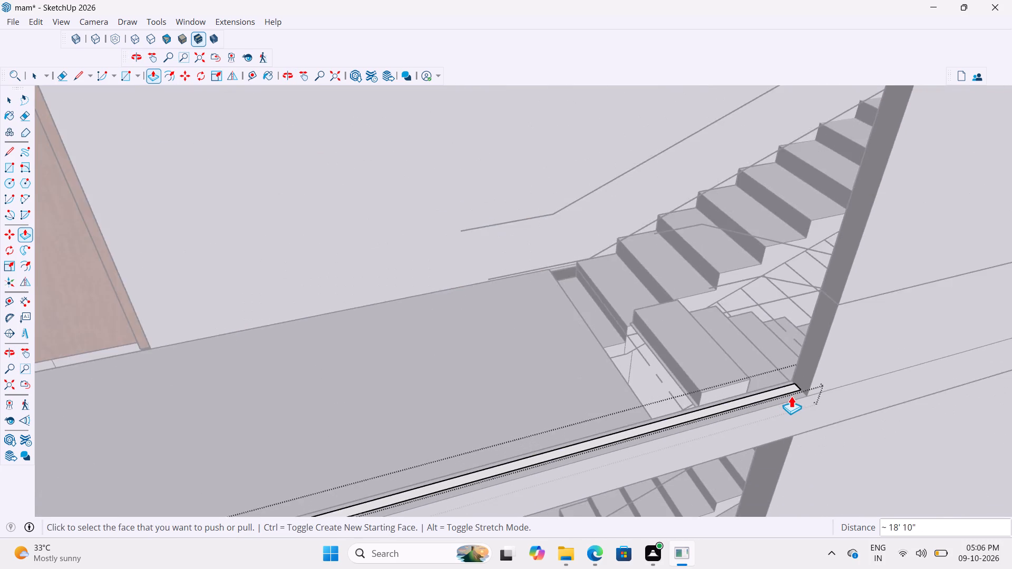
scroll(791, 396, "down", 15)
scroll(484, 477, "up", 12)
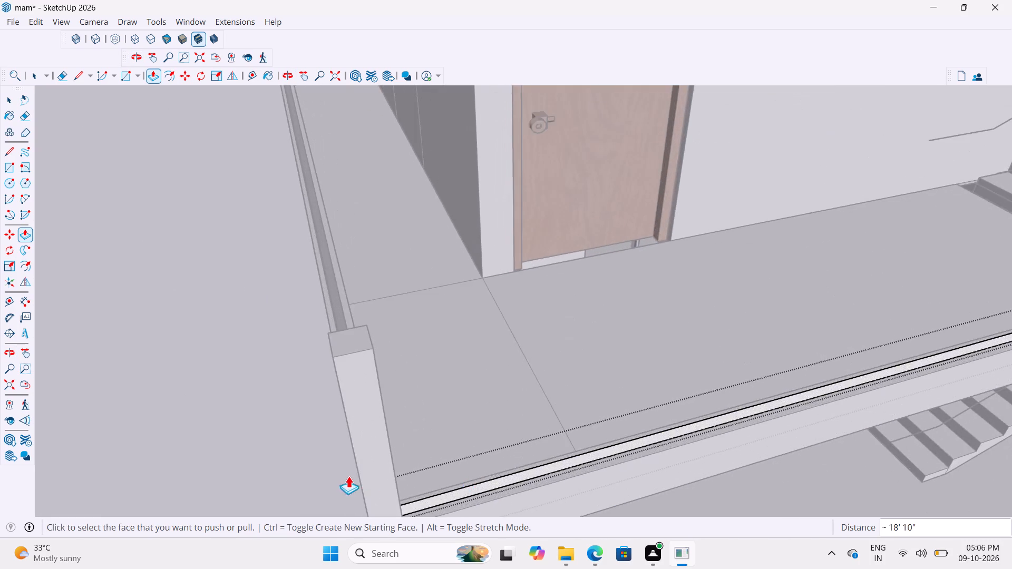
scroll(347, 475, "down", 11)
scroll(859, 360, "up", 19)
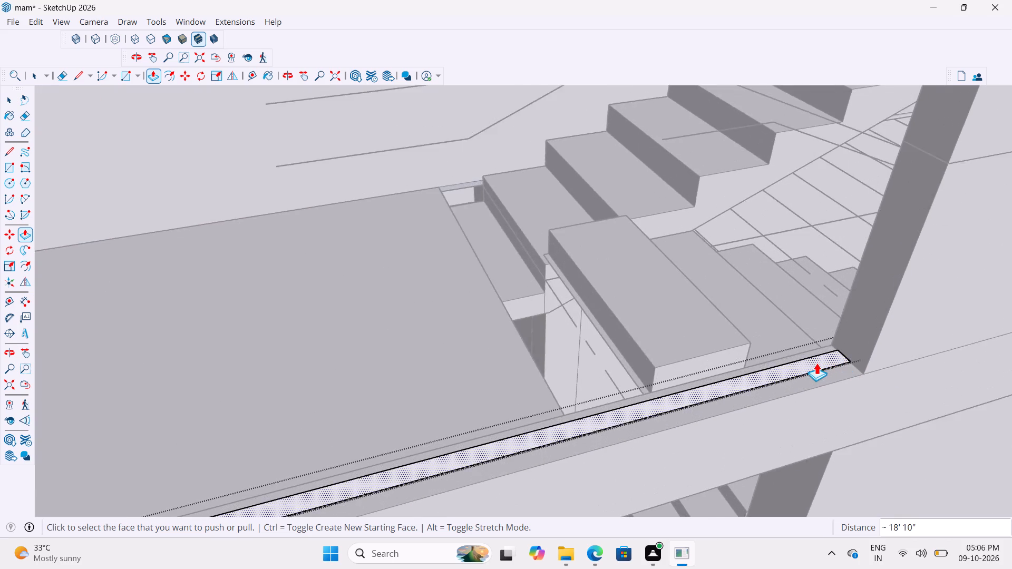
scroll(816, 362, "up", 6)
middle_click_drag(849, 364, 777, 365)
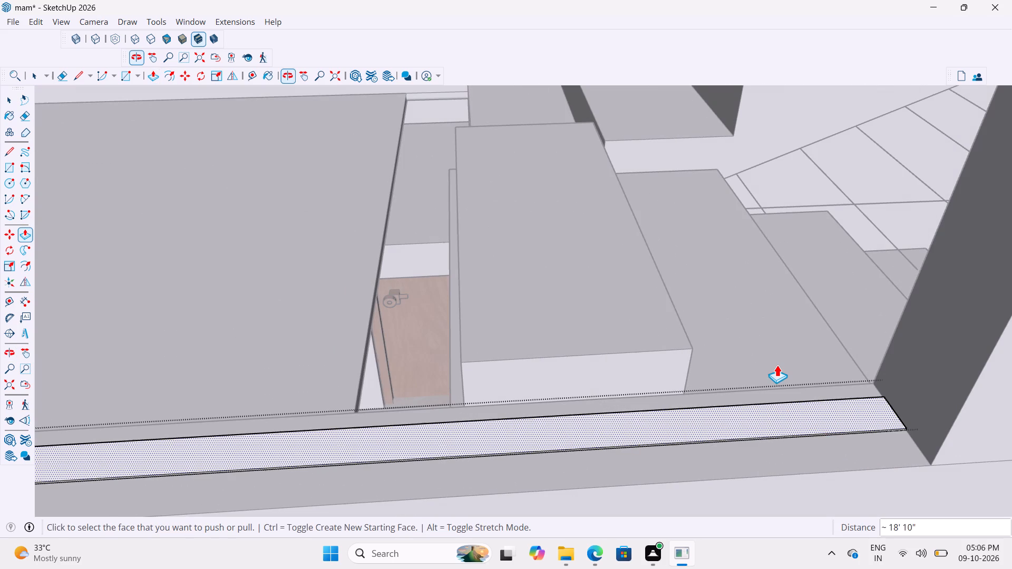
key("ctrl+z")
Extrude the plate's end face about 18' 10" along the parapet to the staircase wall, creating a new starting face, and close the group.
scroll(702, 374, "down", 20)
scroll(702, 374, "down", 1)
scroll(268, 411, "up", 20)
scroll(268, 411, "up", 13)
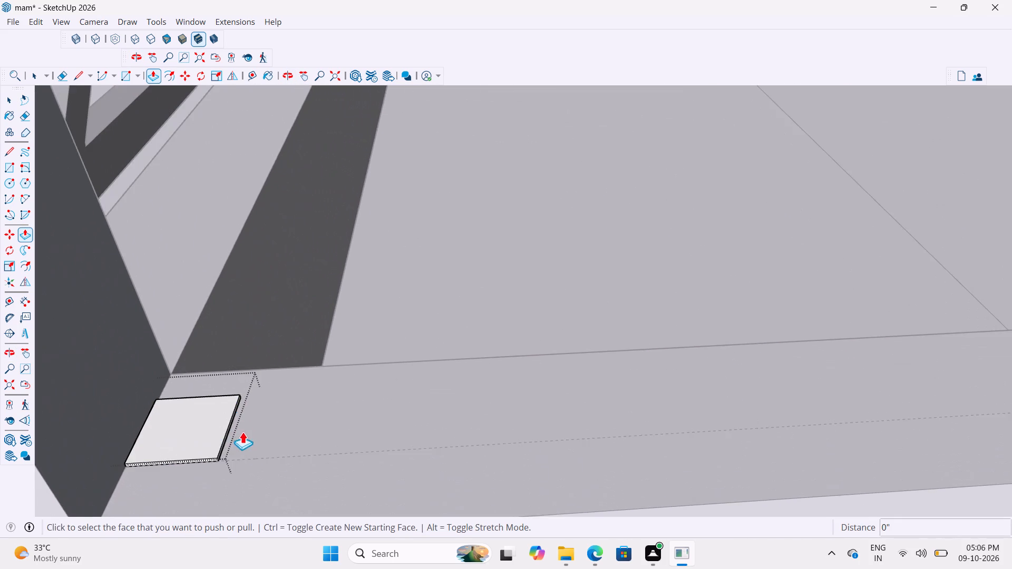
middle_click_drag(241, 429, 168, 392)
scroll(166, 391, "up", 12)
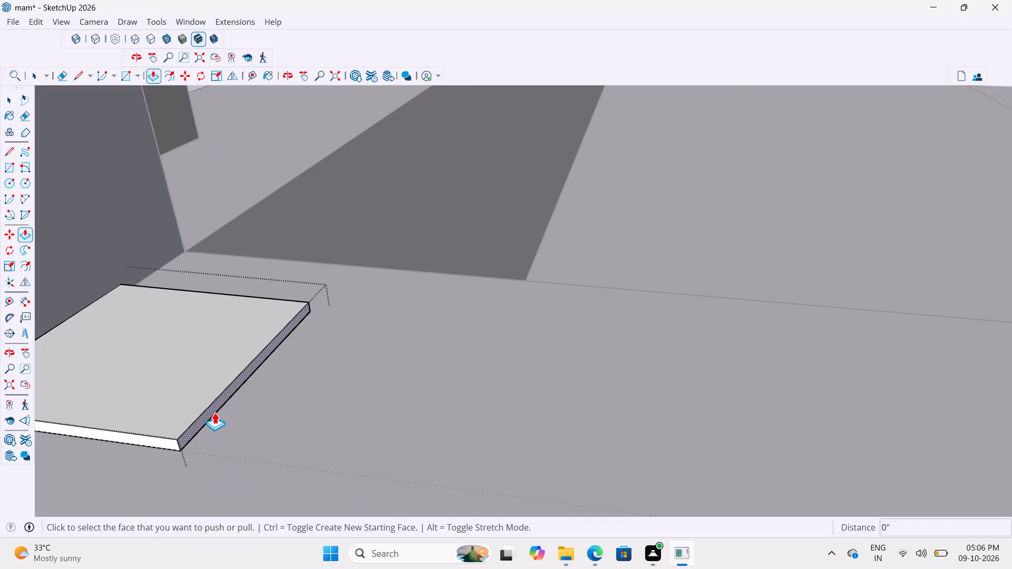
left_click(215, 410)
scroll(378, 362, "down", 20)
scroll(378, 362, "down", 3)
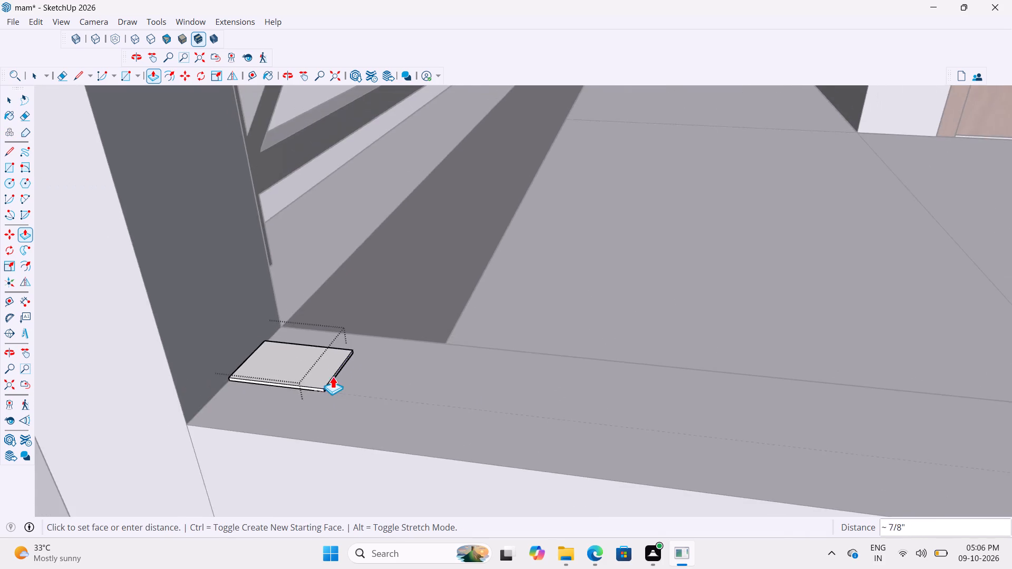
scroll(333, 376, "down", 20)
scroll(333, 376, "down", 17)
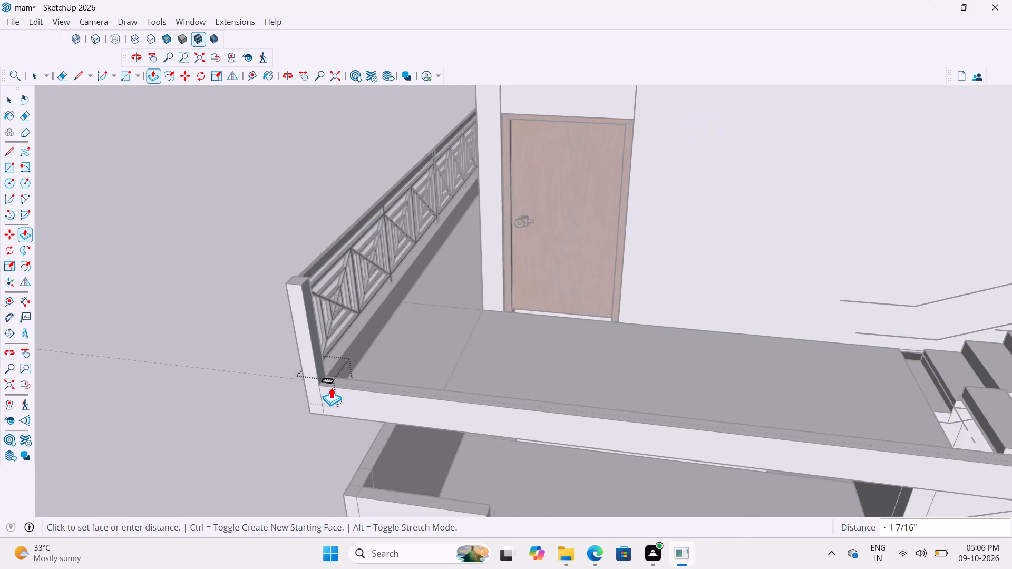
scroll(331, 387, "down", 13)
scroll(568, 391, "up", 12)
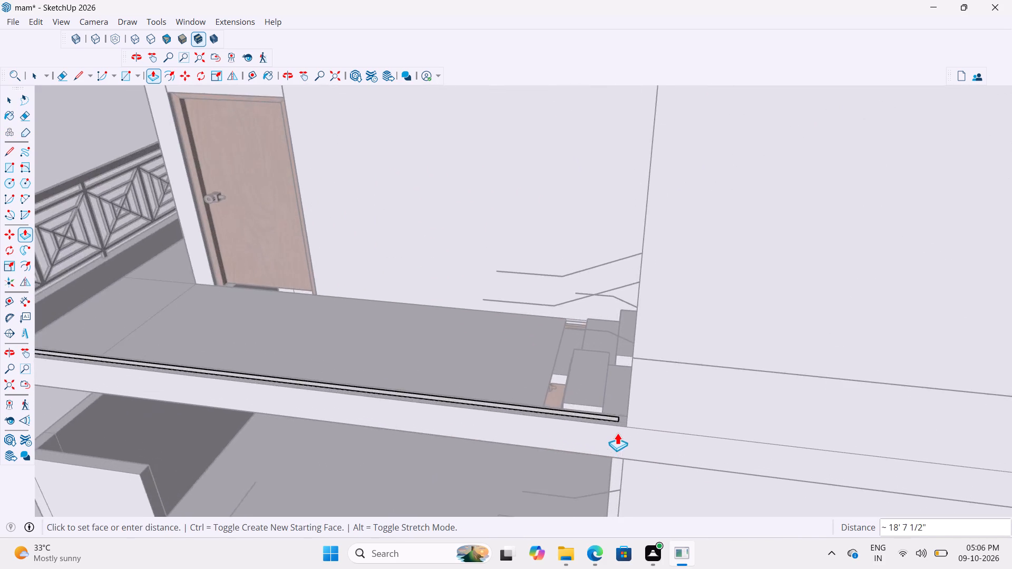
scroll(617, 433, "up", 12)
middle_click_drag(609, 420, 683, 422)
scroll(651, 390, "up", 2)
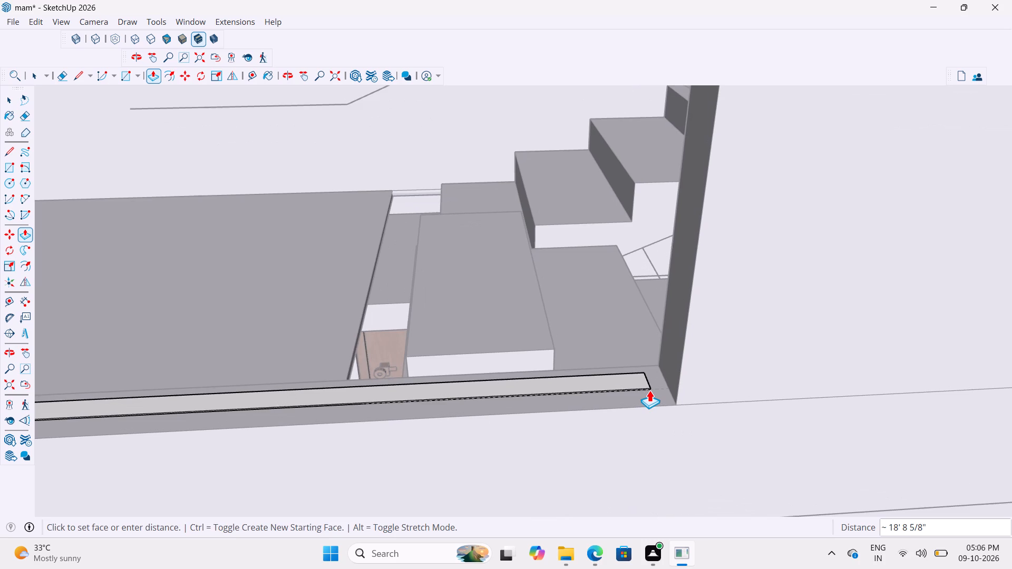
scroll(649, 387, "up", 15)
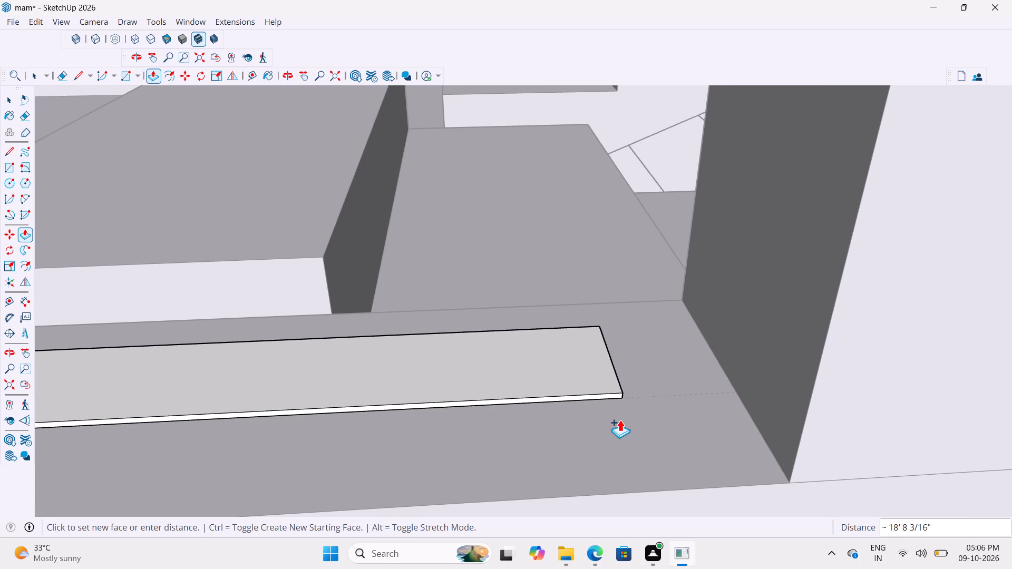
left_click(752, 414)
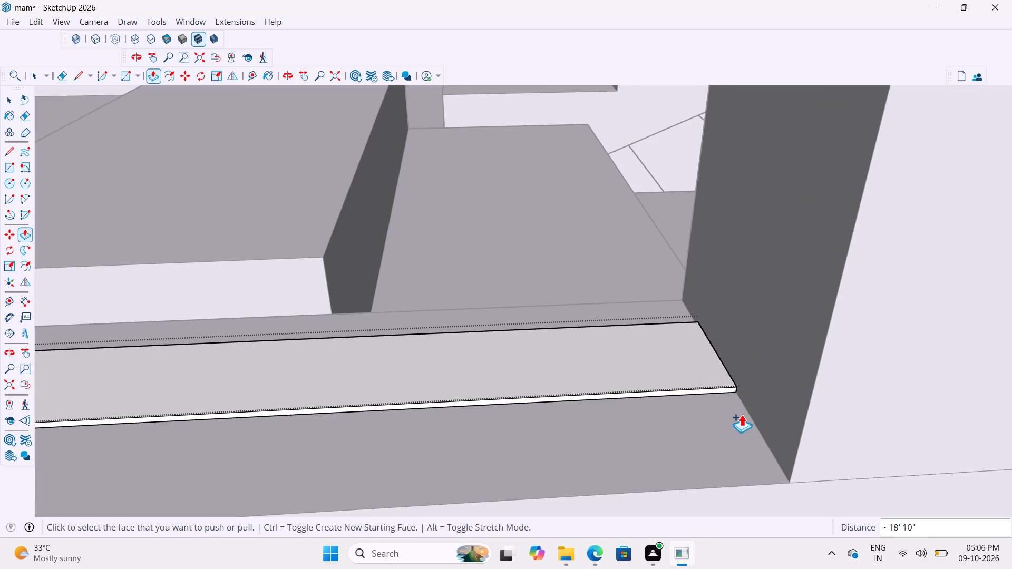
scroll(742, 414, "down", 20)
scroll(742, 414, "down", 14)
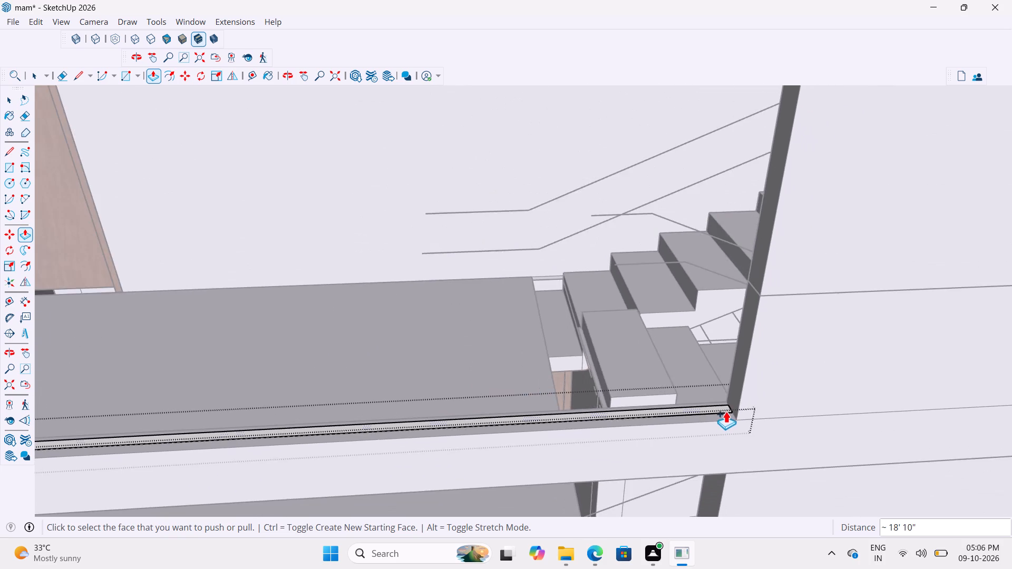
scroll(726, 411, "down", 18)
scroll(702, 405, "down", 6)
key("space")
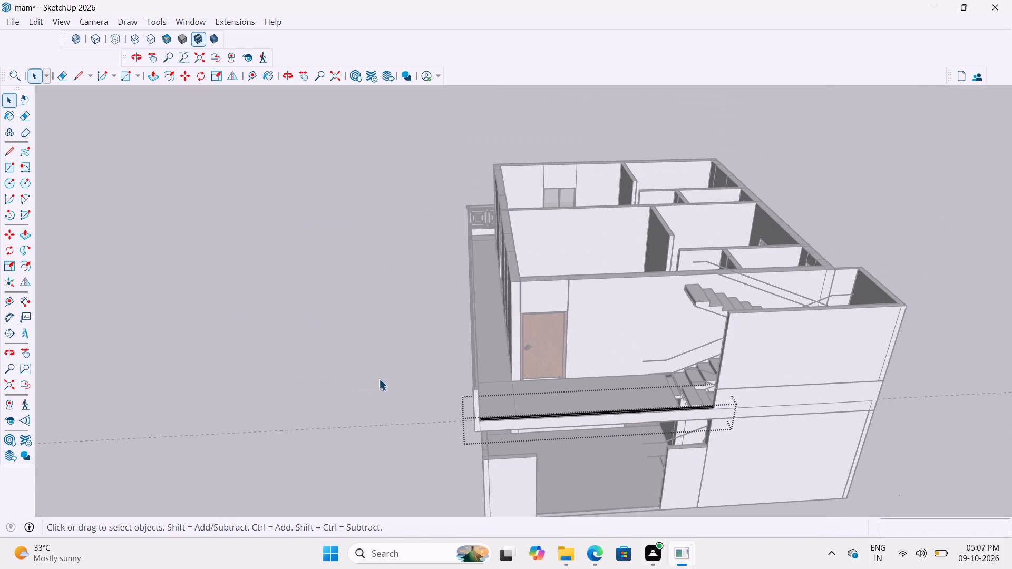
left_click(356, 368)
Examine the base strip along the front parapet from the corner post to its end at the staircase wall.
scroll(490, 423, "up", 16)
middle_click_drag(490, 400, 415, 379)
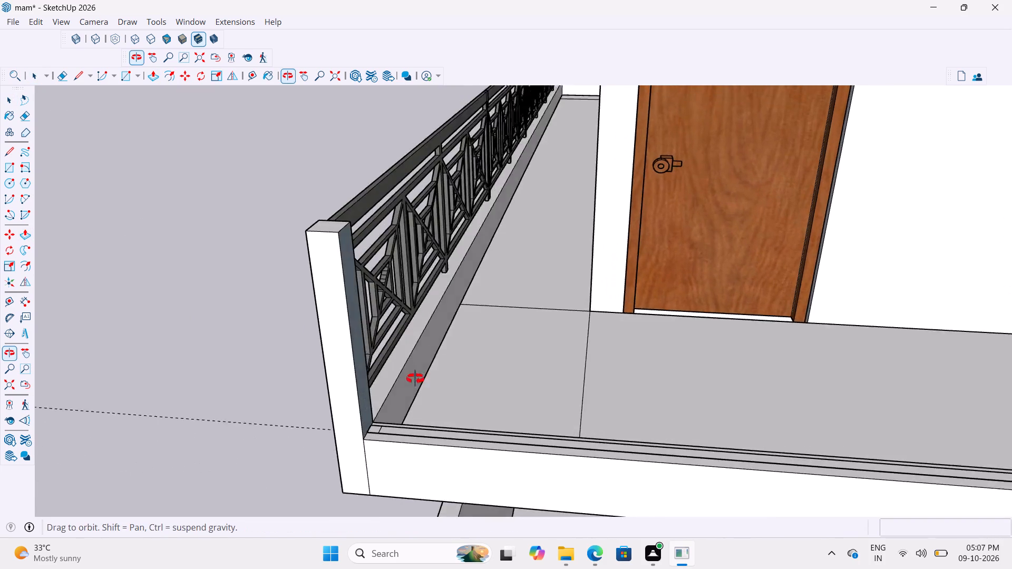
middle_click_drag(415, 379, 379, 377)
scroll(309, 366, "down", 17)
scroll(544, 421, "up", 6)
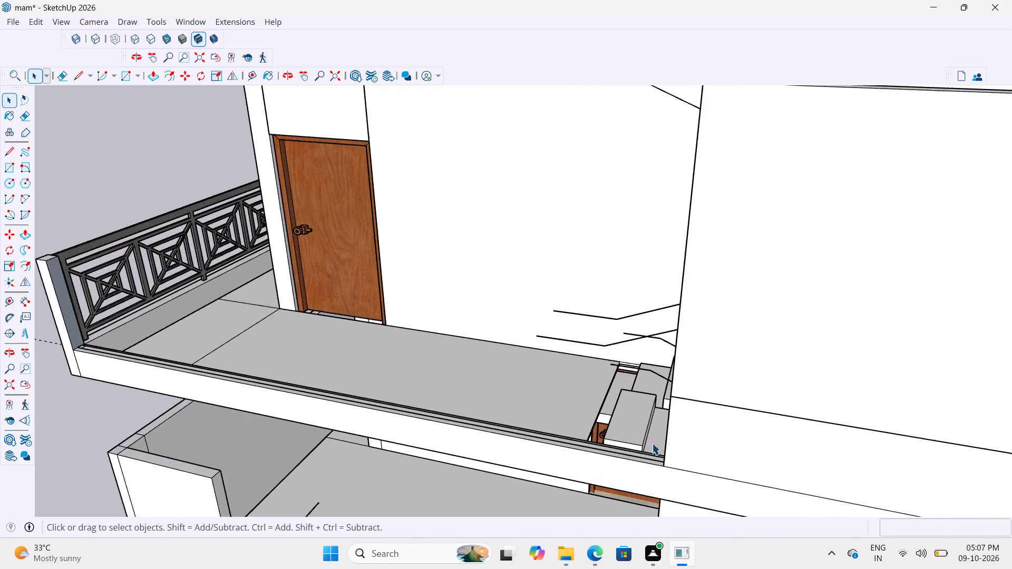
scroll(652, 443, "up", 2)
middle_click_drag(657, 445, 717, 455)
scroll(737, 410, "up", 8)
scroll(728, 406, "down", 6)
middle_click_drag(725, 432, 729, 434)
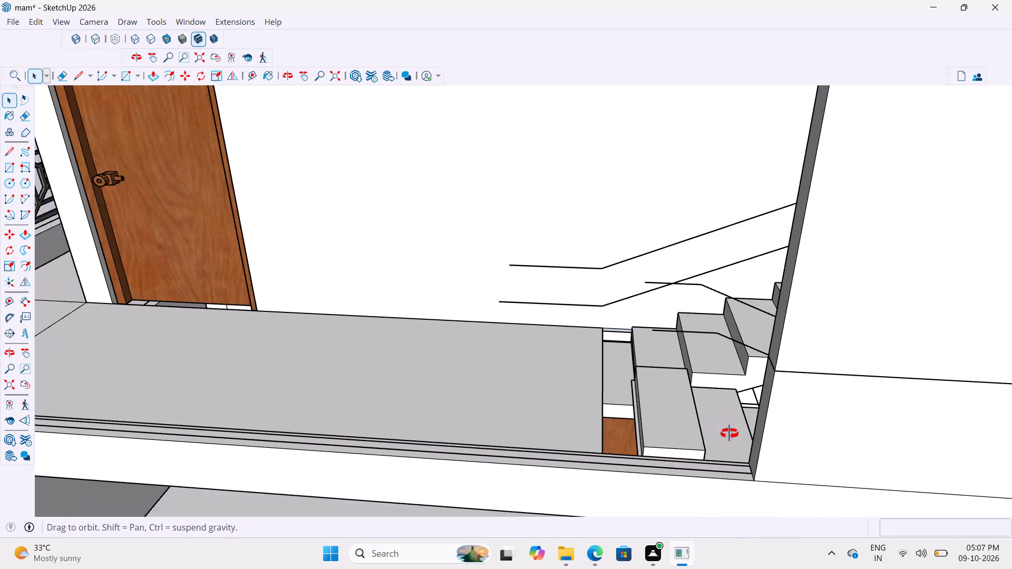
middle_click_drag(729, 434, 742, 443)
scroll(767, 476, "up", 6)
scroll(770, 453, "down", 6)
scroll(770, 457, "up", 8)
scroll(763, 418, "down", 6)
middle_click_drag(768, 463, 781, 490)
scroll(723, 405, "up", 8)
scroll(743, 413, "down", 6)
middle_click_drag(759, 442, 756, 462)
scroll(771, 463, "up", 5)
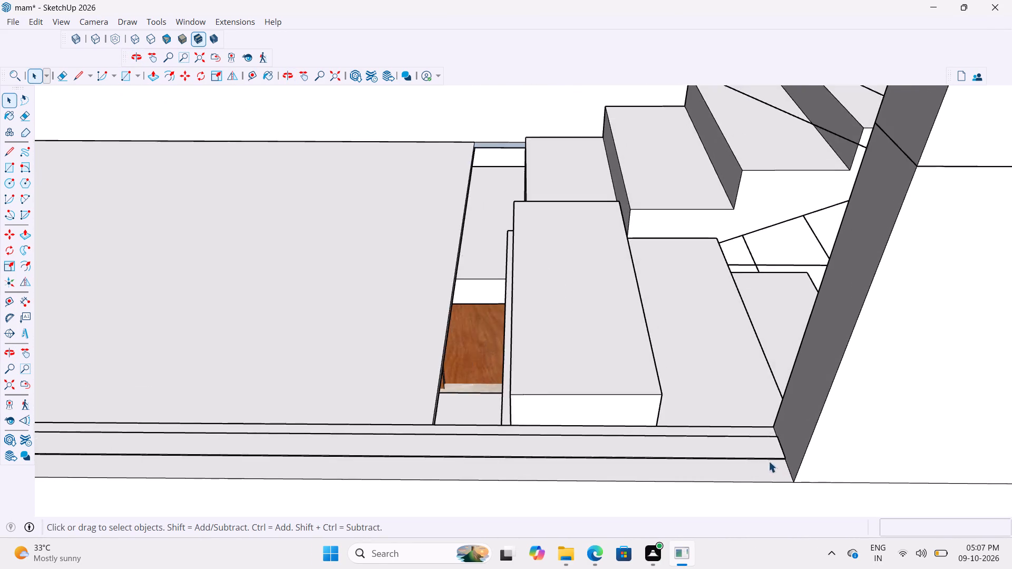
scroll(768, 461, "up", 17)
scroll(760, 432, "down", 6)
scroll(807, 460, "up", 2)
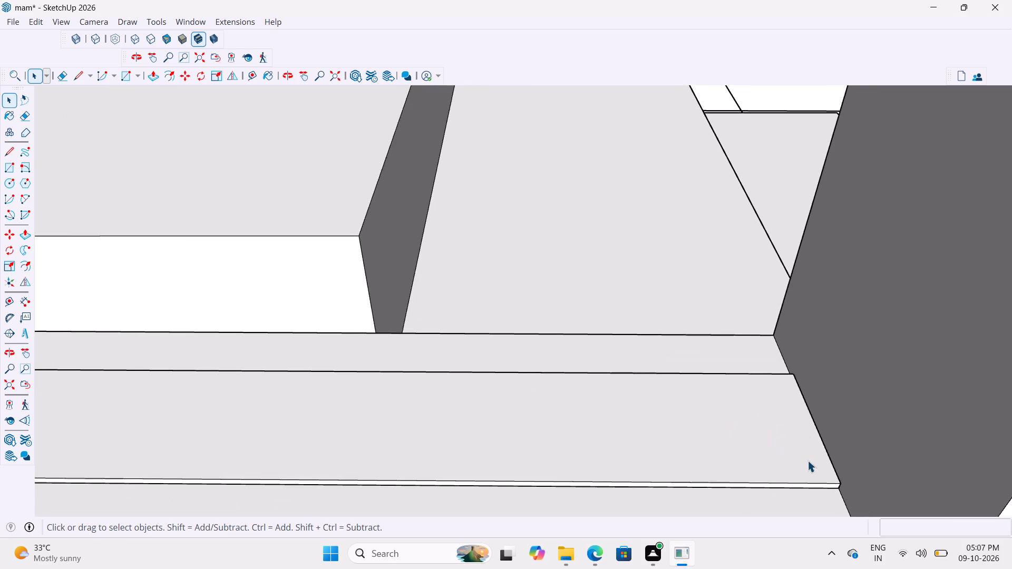
scroll(807, 460, "up", 5)
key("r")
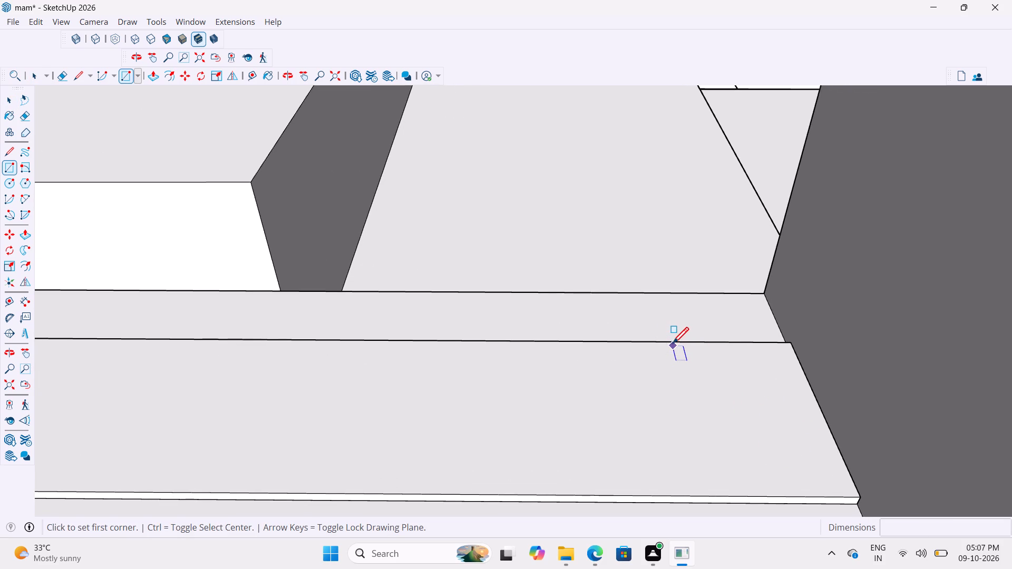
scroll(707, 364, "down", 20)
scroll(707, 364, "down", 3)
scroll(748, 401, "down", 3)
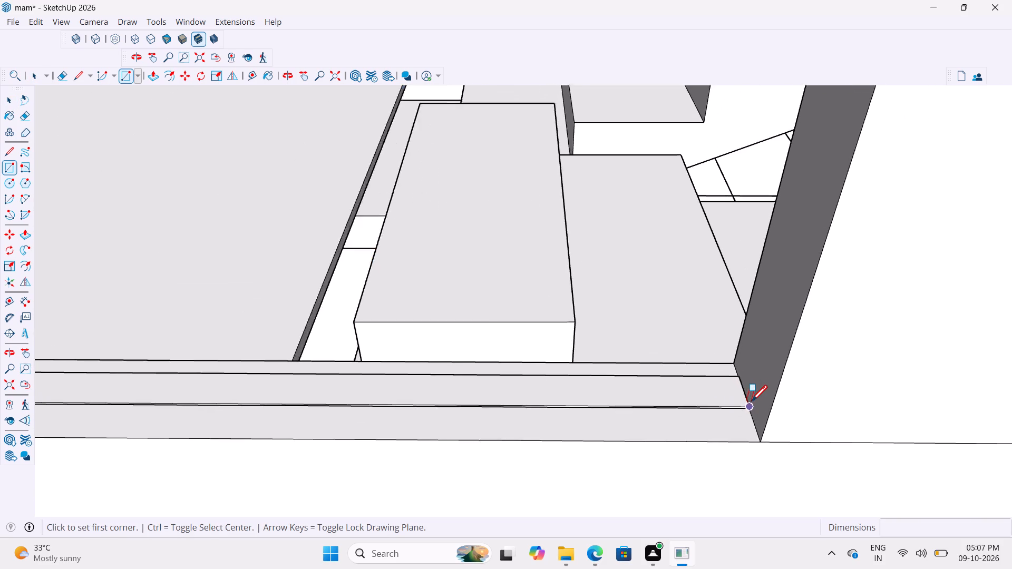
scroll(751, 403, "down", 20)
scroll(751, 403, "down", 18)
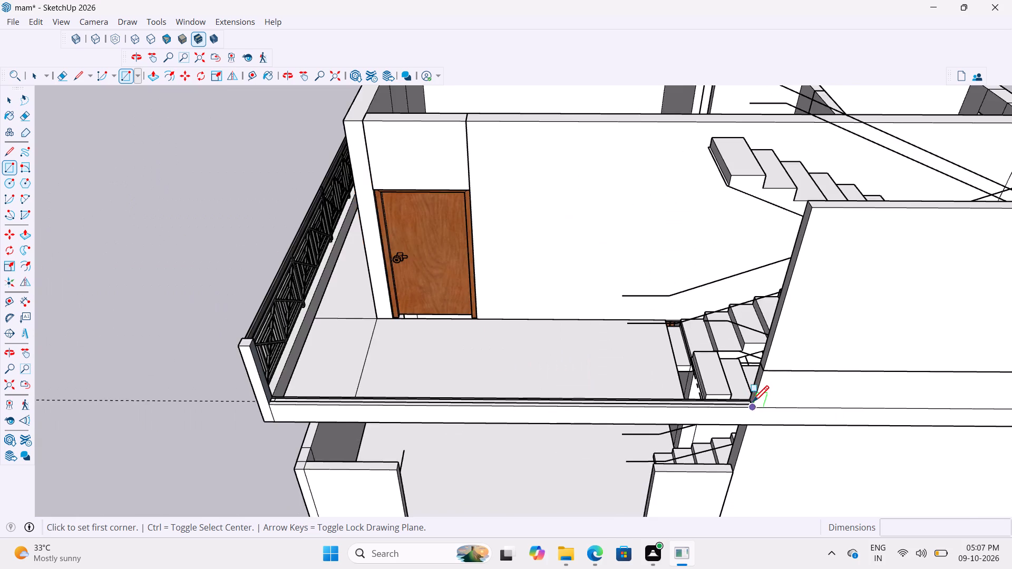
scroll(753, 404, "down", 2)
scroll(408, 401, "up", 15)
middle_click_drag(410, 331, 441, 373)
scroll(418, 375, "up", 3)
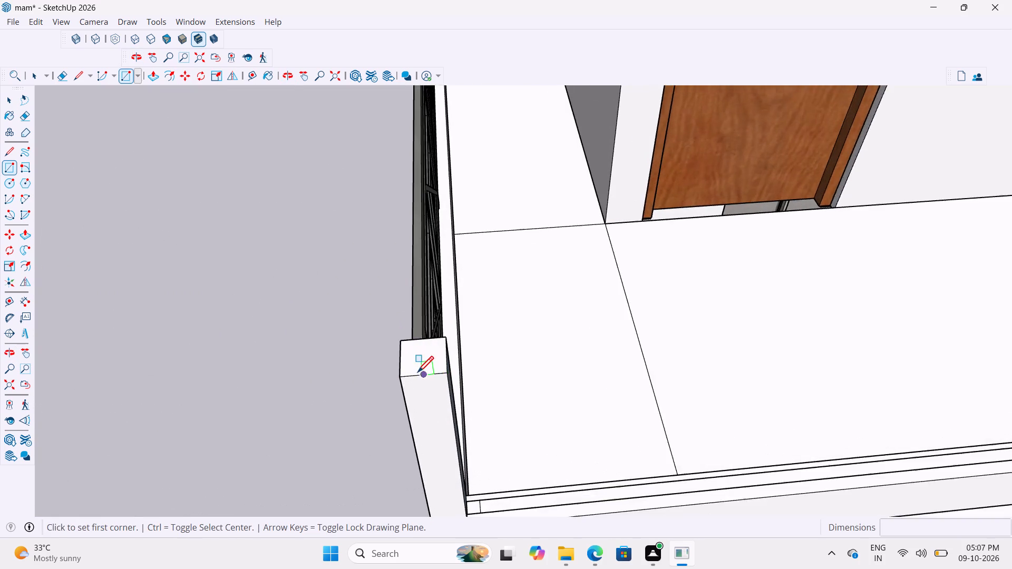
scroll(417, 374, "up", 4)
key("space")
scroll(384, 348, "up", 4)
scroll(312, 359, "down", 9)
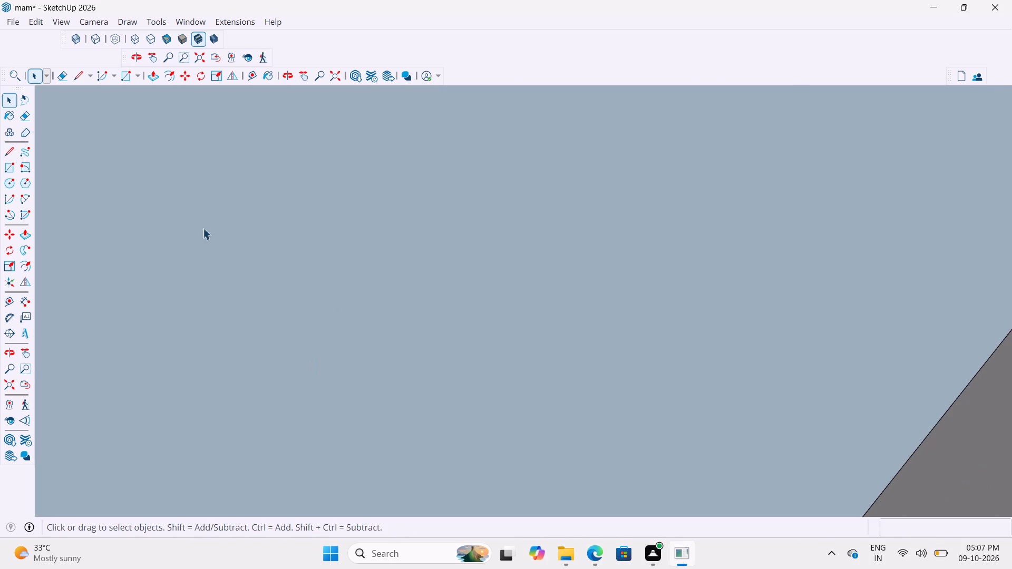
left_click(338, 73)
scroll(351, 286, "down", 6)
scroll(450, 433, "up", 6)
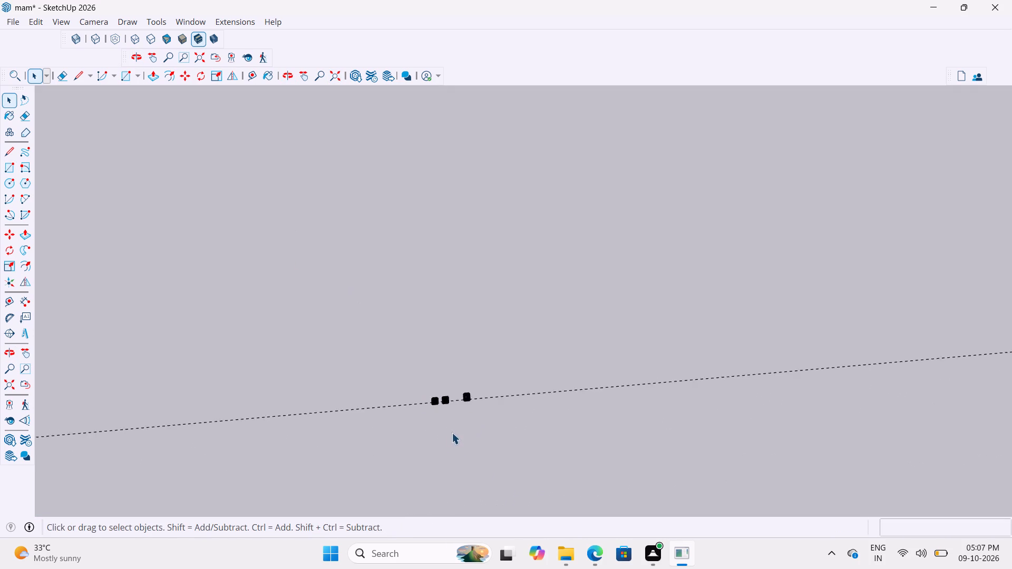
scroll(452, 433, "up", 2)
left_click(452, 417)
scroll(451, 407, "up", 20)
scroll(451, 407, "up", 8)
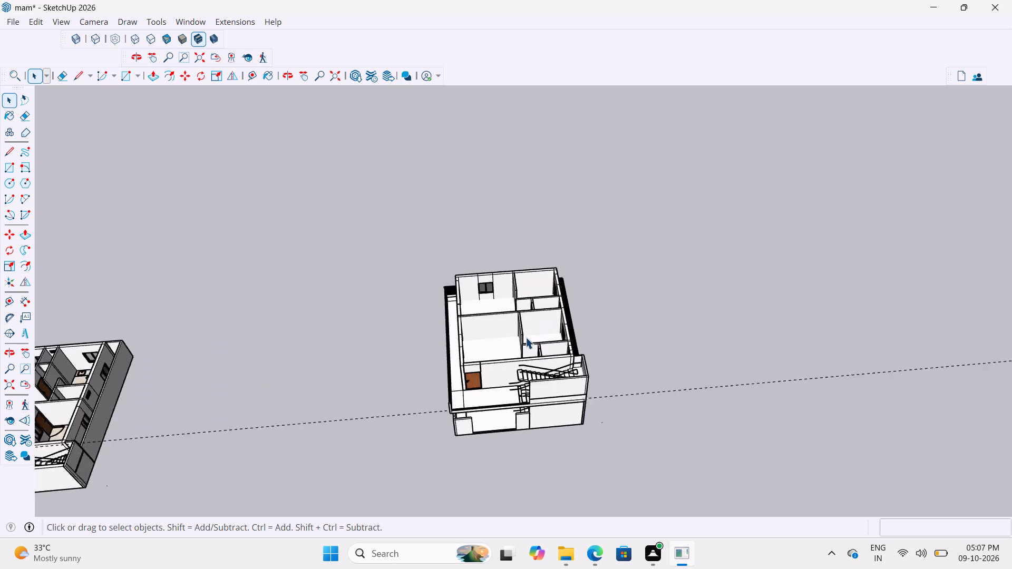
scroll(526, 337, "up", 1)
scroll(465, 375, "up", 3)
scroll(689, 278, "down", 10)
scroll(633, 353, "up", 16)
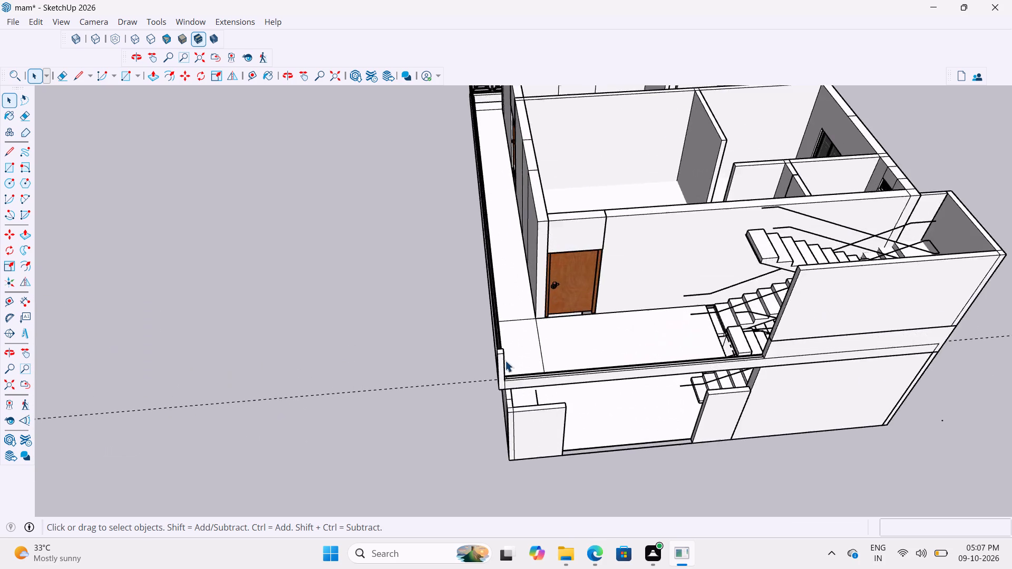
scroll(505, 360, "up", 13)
Open the corner post's nested group and measure the width and depth of its top face.
left_click(551, 390)
scroll(518, 346, "down", 6)
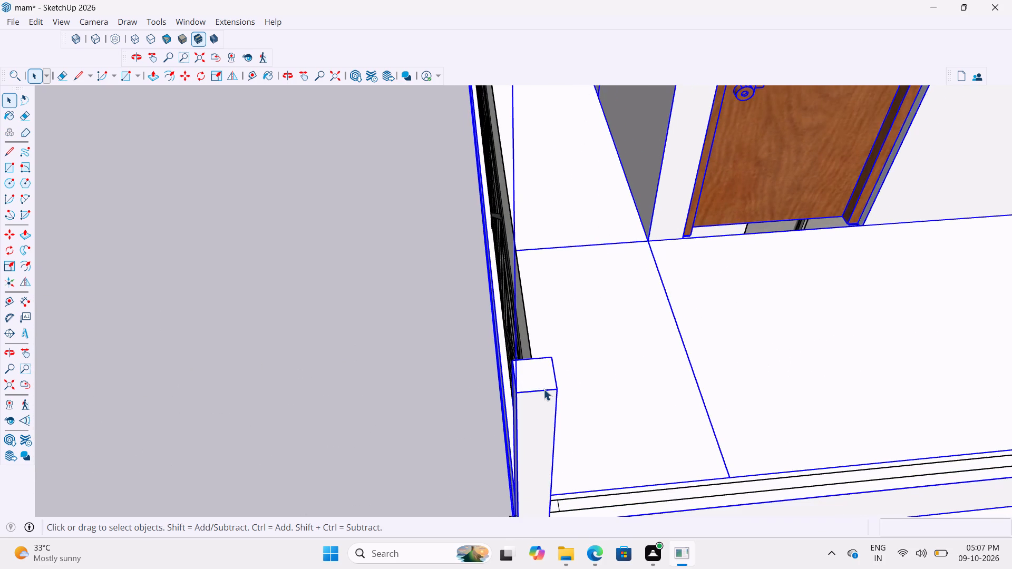
double_click(543, 389)
left_click(552, 388)
scroll(536, 367, "down", 5)
left_click(551, 382)
double_click(543, 388)
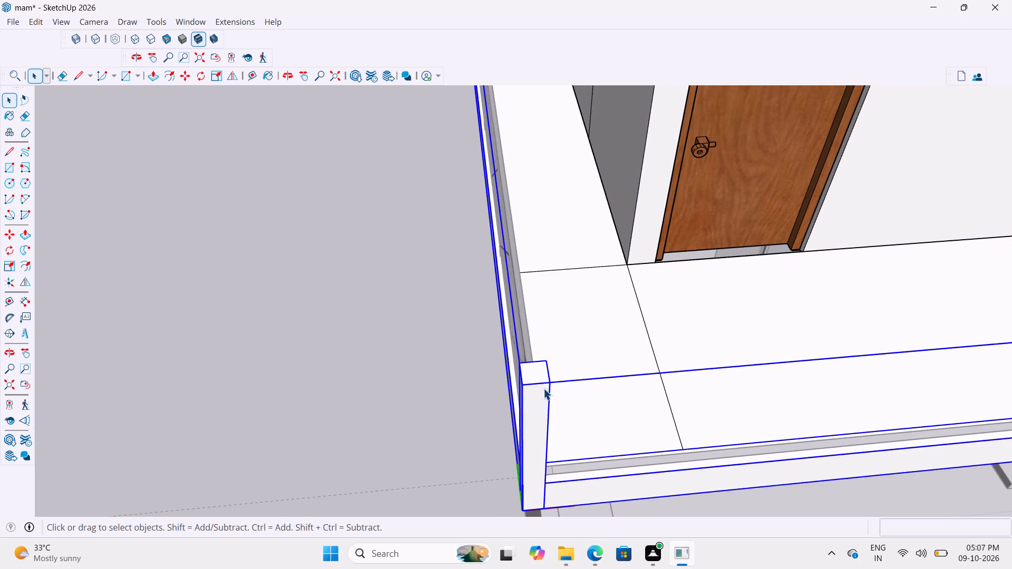
left_click(534, 388)
scroll(535, 385, "up", 3)
left_click(538, 364)
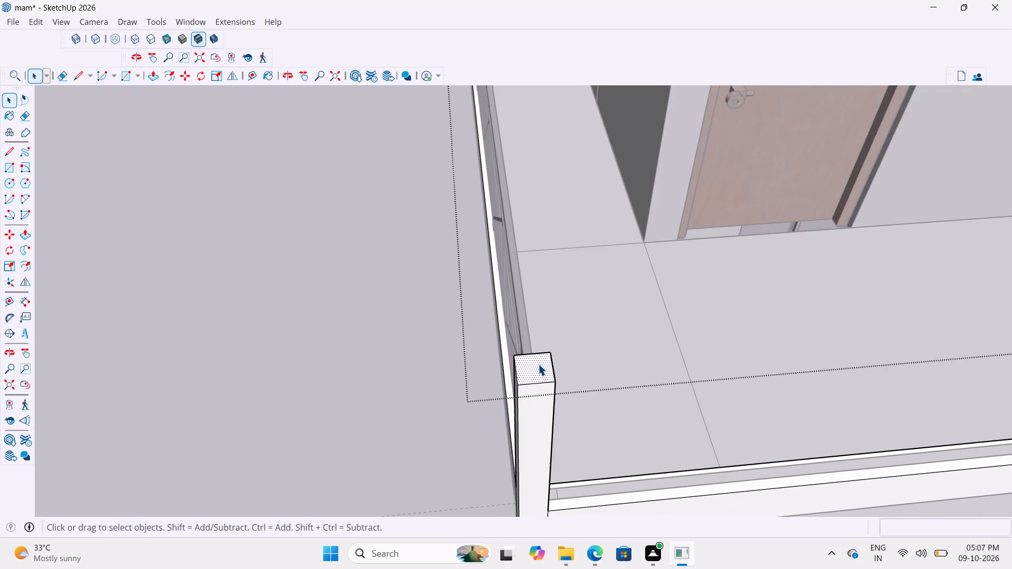
key("t")
scroll(520, 370, "up", 7)
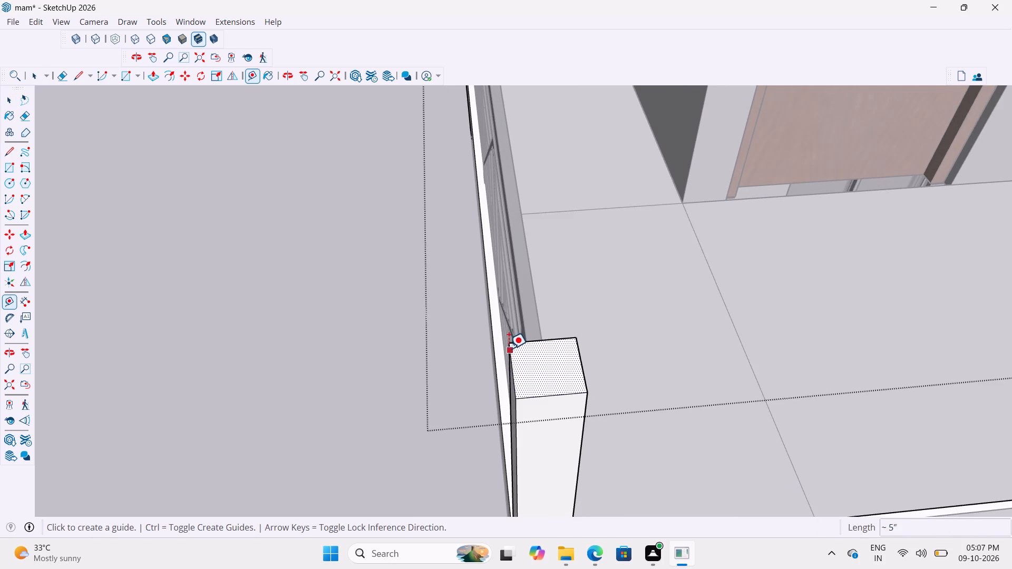
left_click(517, 399)
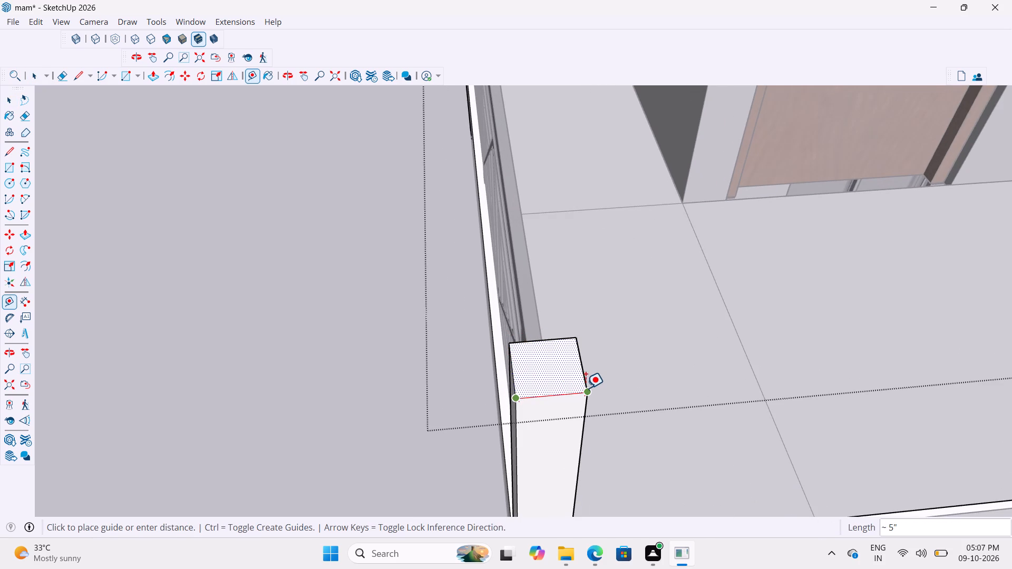
key("space")
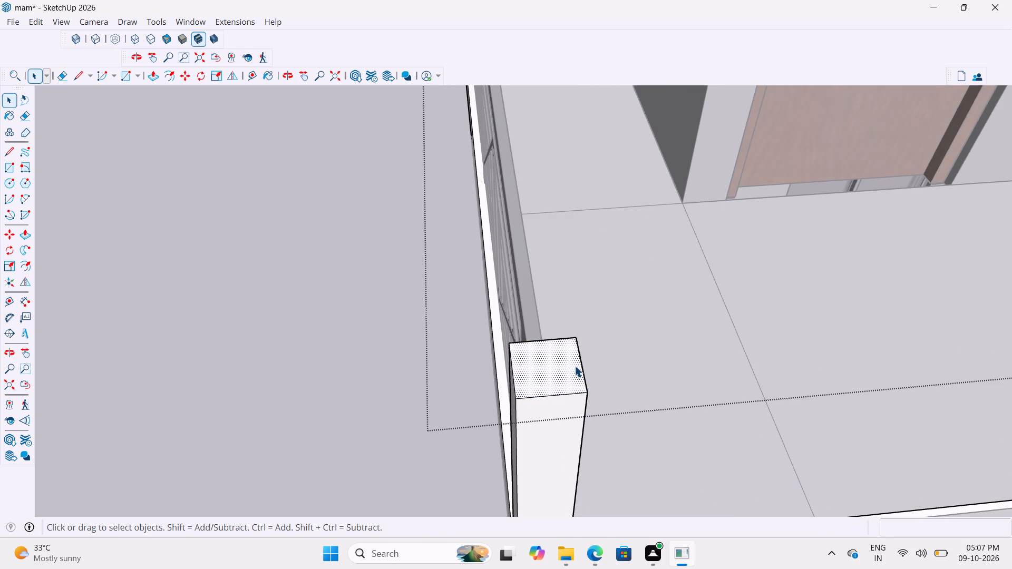
key("t")
left_click(561, 341)
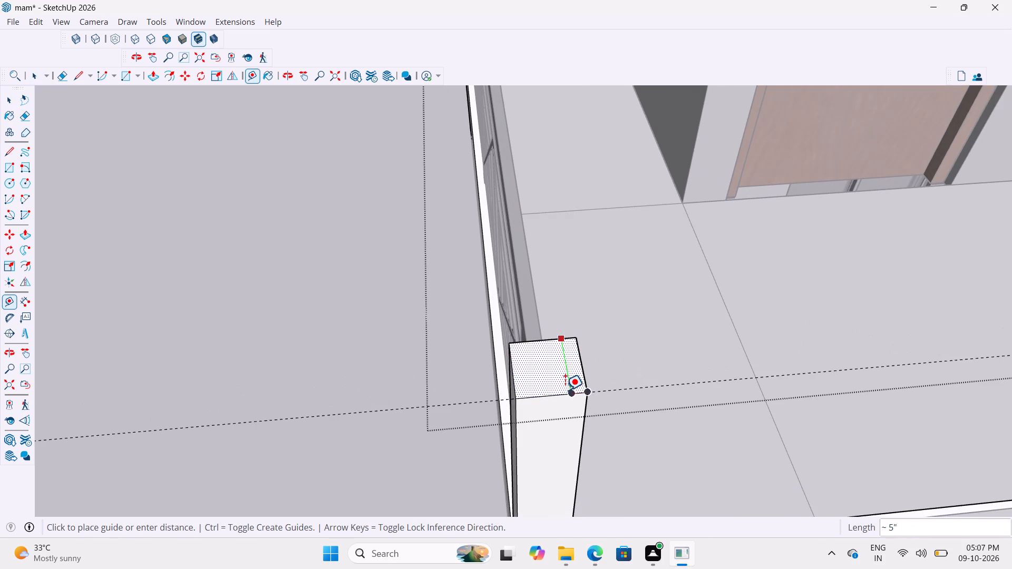
key("space")
scroll(508, 400, "down", 17)
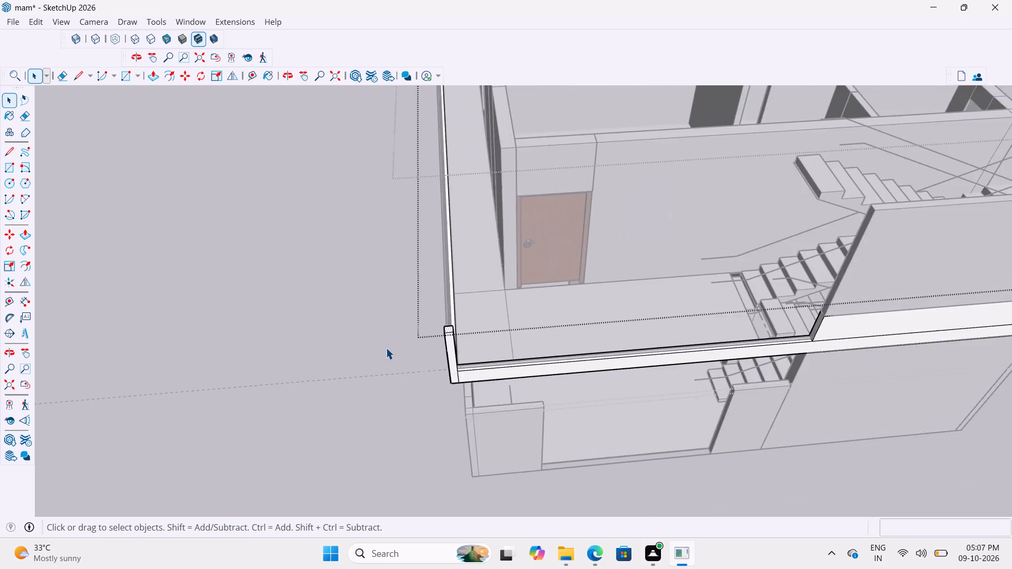
left_click(386, 348)
Examine the base strip at its staircase-wall end and at its corner-post end.
scroll(740, 362, "up", 20)
scroll(725, 318, "up", 4)
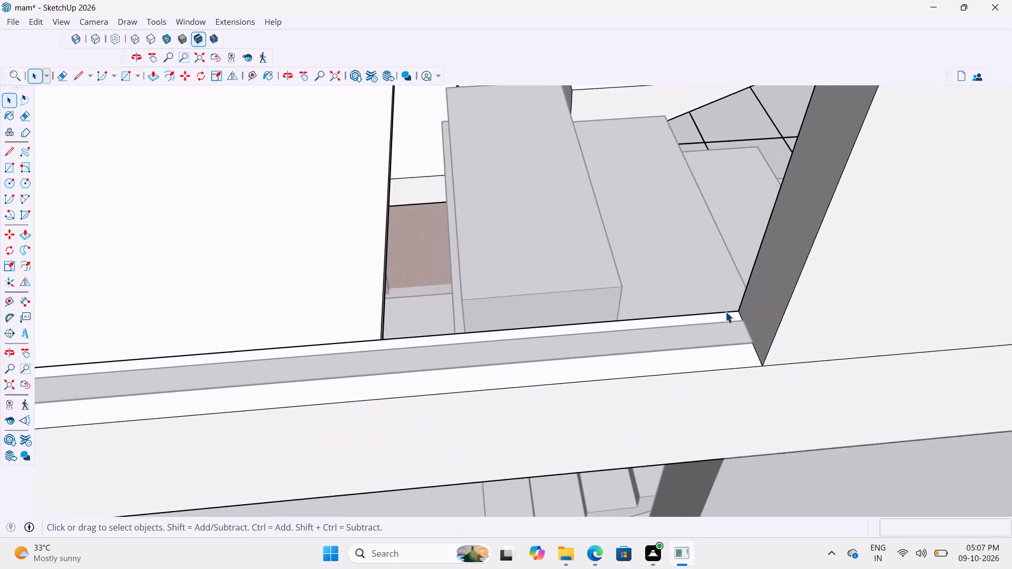
scroll(725, 311, "down", 5)
left_click(757, 467)
scroll(747, 403, "down", 17)
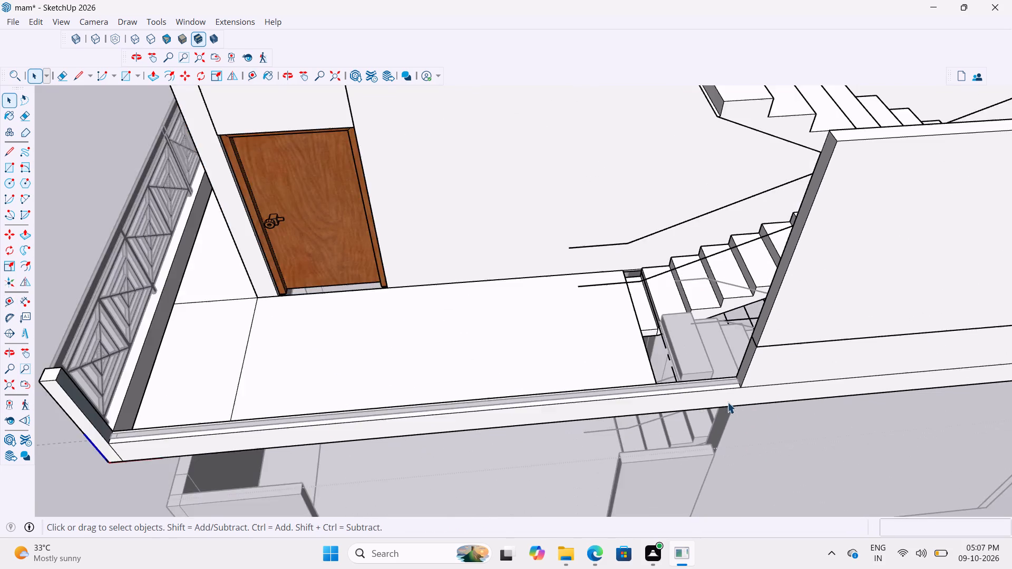
scroll(727, 402, "down", 6)
left_click(257, 357)
scroll(344, 398, "up", 12)
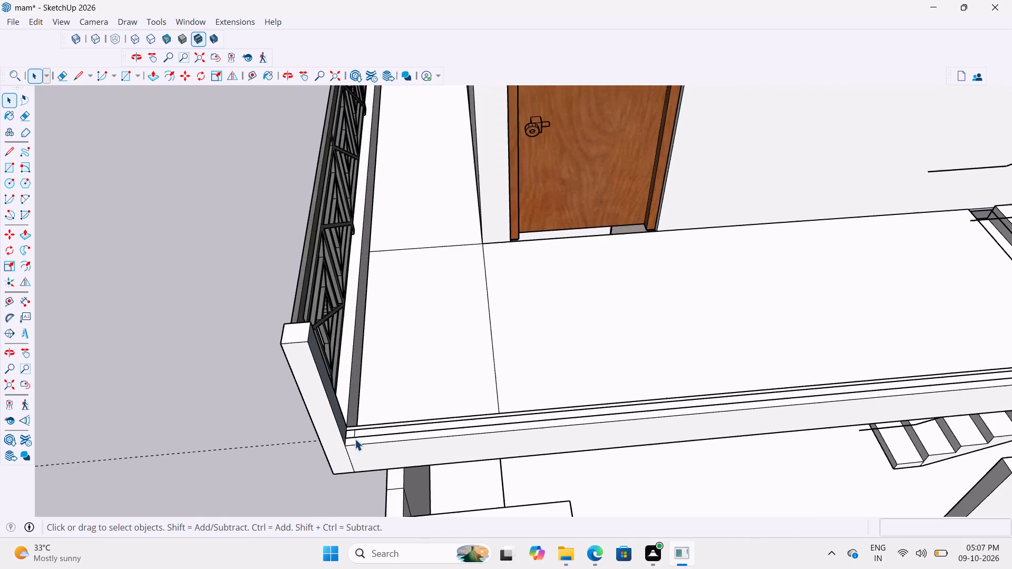
scroll(355, 439, "up", 14)
scroll(352, 447, "down", 5)
scroll(352, 447, "up", 5)
scroll(343, 448, "down", 11)
scroll(306, 382, "down", 10)
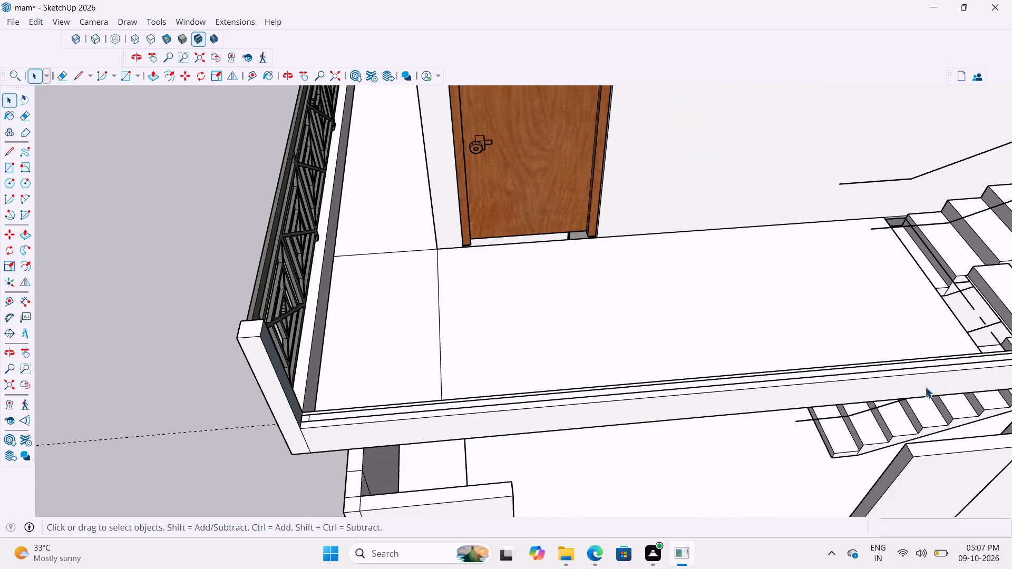
Place a guide line at the base strip's staircase end, parallel to the edge of the staircase wall.
scroll(427, 402, "down", 5)
scroll(807, 379, "up", 16)
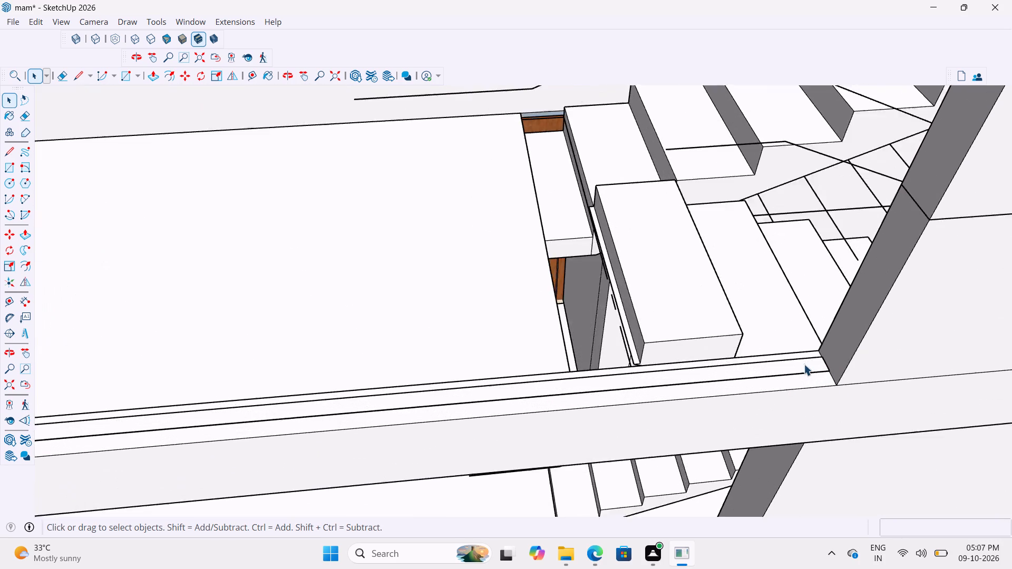
scroll(804, 364, "up", 4)
middle_click_drag(826, 364, 770, 354)
scroll(821, 407, "up", 7)
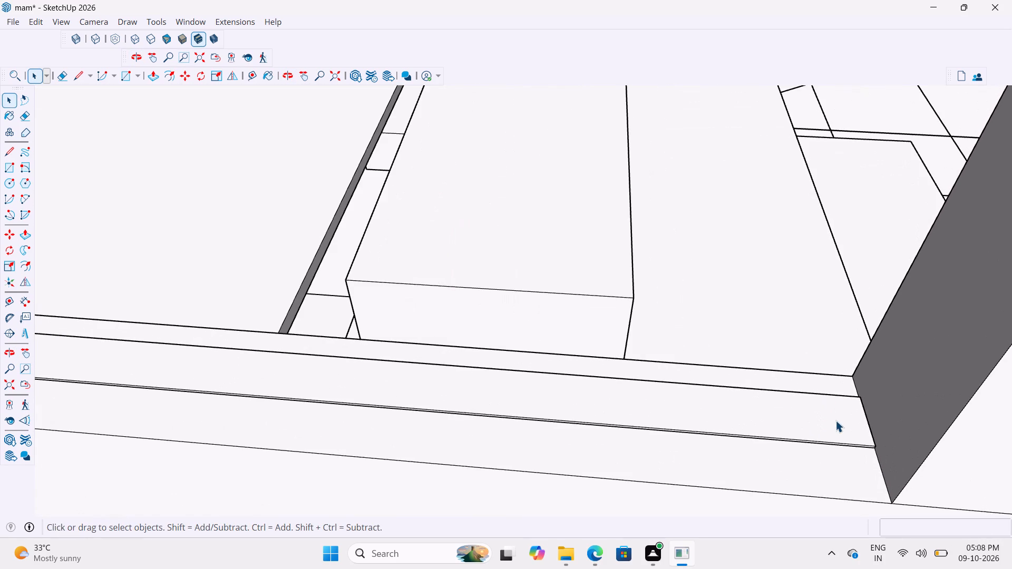
key("t")
double_click(824, 433)
key("space")
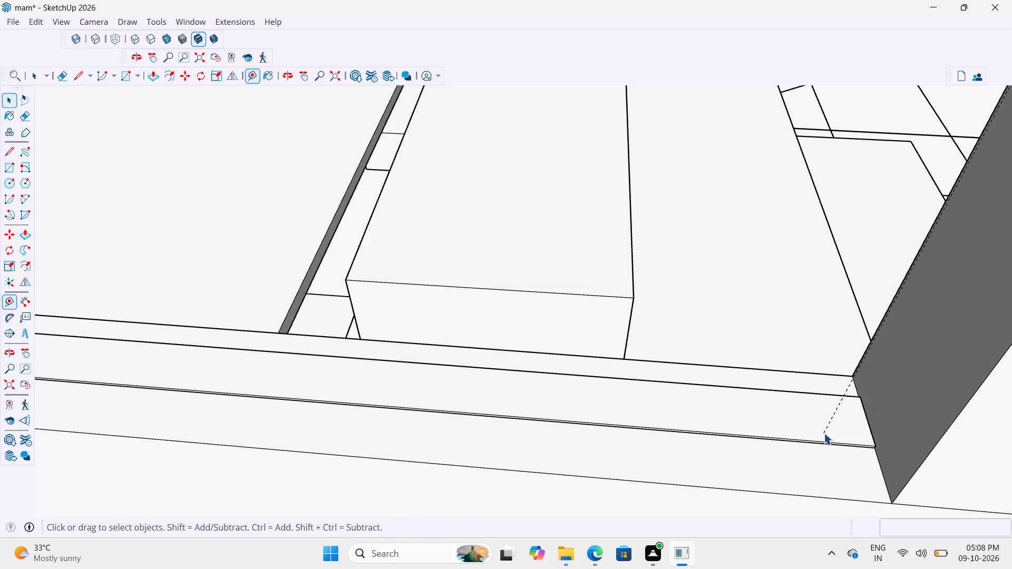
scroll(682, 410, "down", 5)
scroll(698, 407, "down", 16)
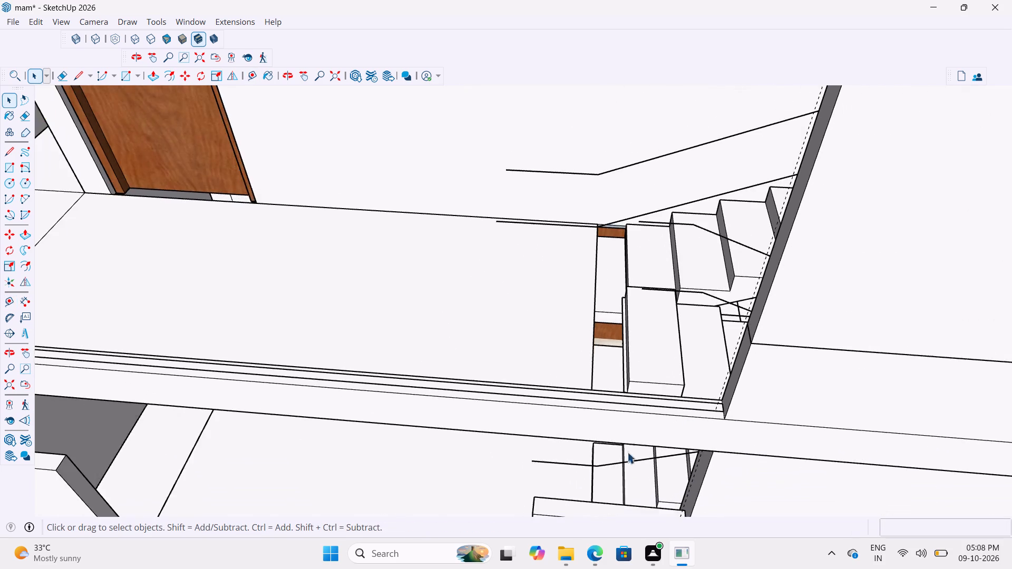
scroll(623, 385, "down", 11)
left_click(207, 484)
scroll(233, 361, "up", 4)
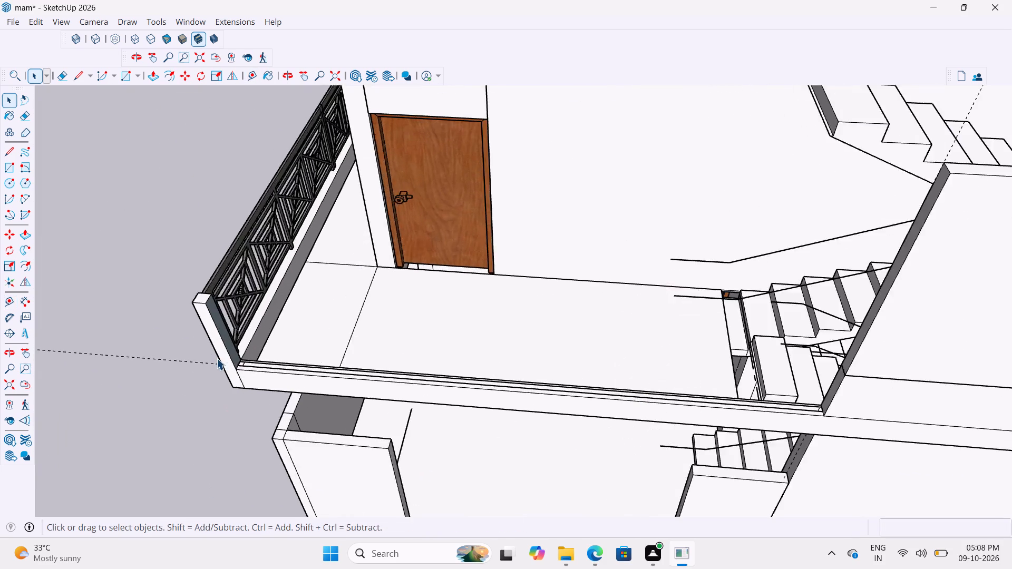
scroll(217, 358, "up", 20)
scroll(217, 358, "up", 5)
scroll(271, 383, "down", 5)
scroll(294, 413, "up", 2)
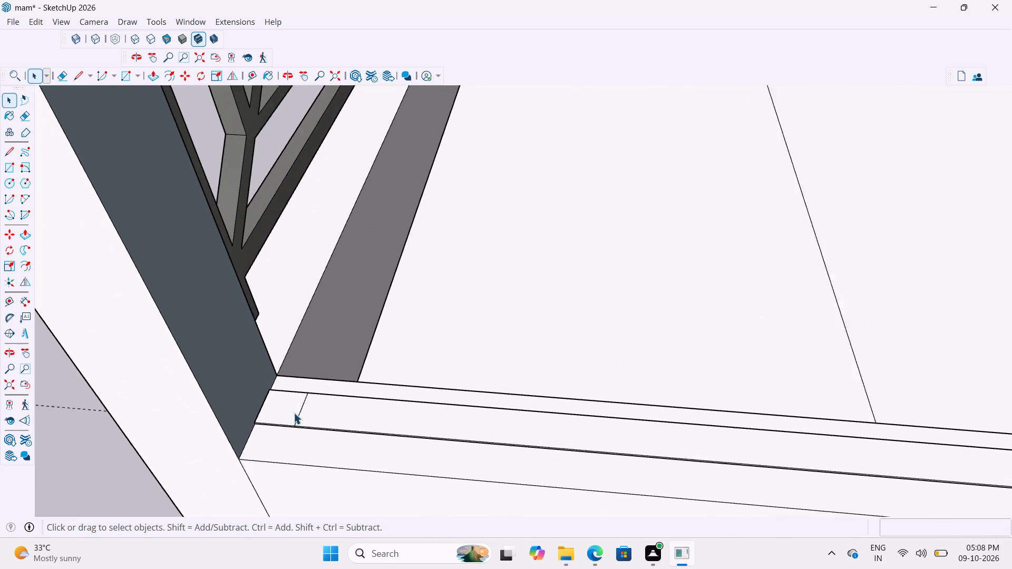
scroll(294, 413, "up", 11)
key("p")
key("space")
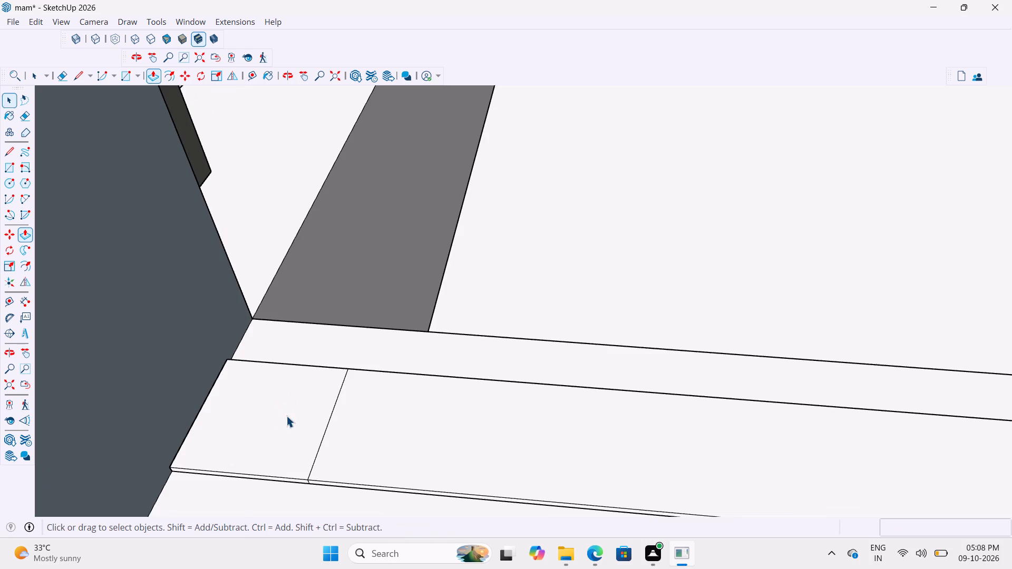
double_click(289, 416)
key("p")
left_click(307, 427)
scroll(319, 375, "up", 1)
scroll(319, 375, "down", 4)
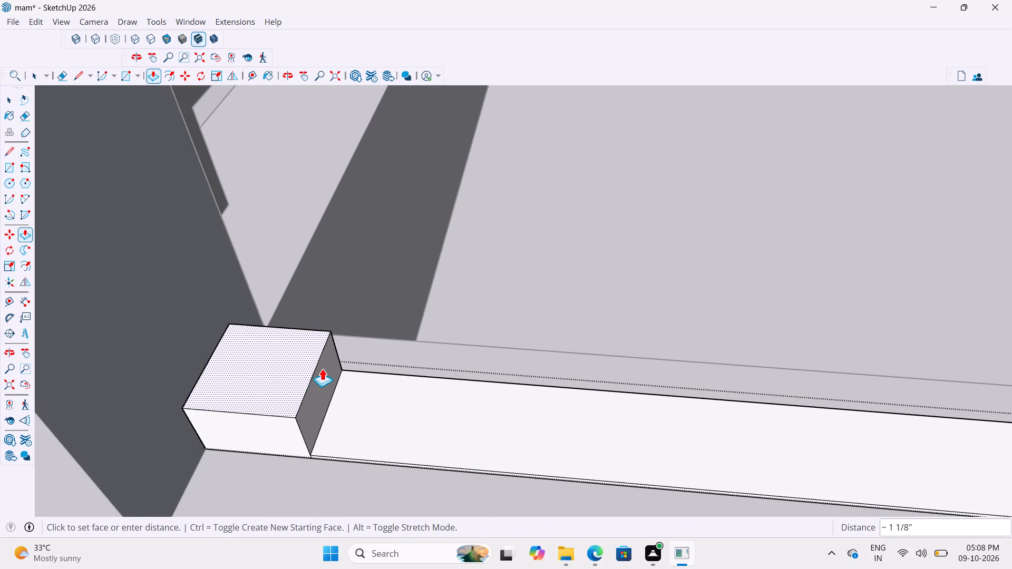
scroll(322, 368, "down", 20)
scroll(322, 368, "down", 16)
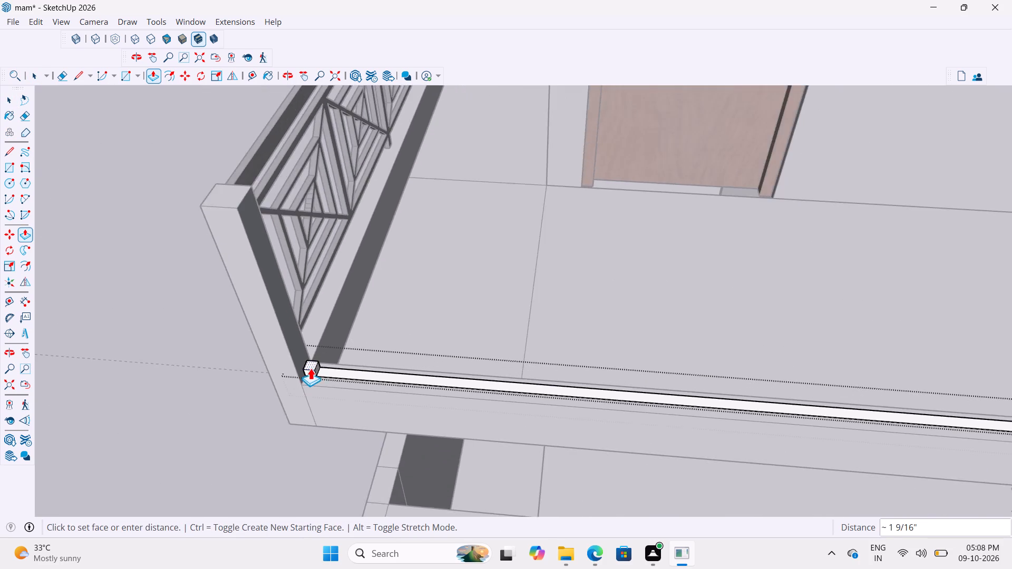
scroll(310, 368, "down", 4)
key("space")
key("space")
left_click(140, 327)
Examine the small square face and the adjoining base strip beside the corner post.
scroll(280, 378, "up", 3)
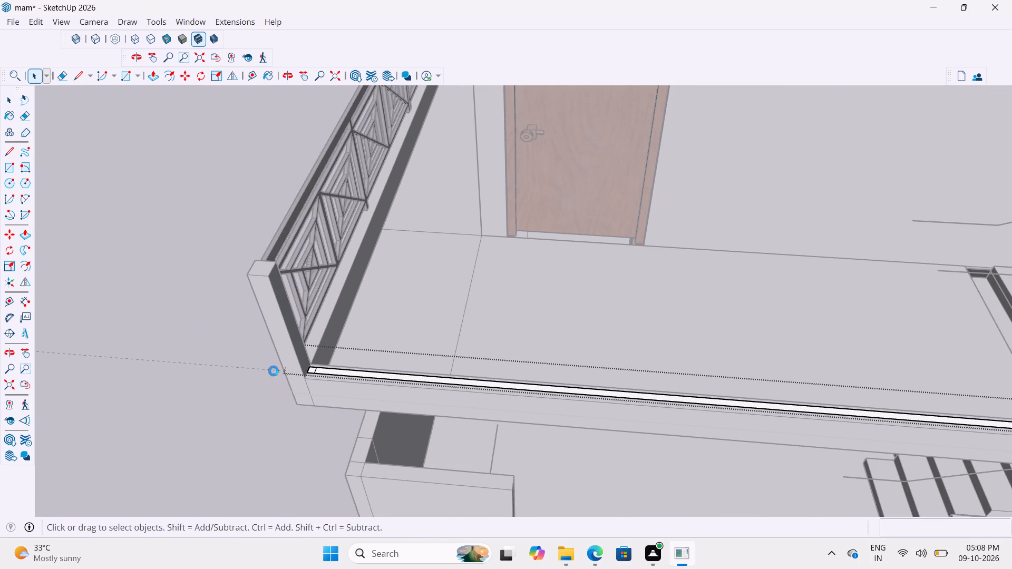
scroll(274, 371, "up", 10)
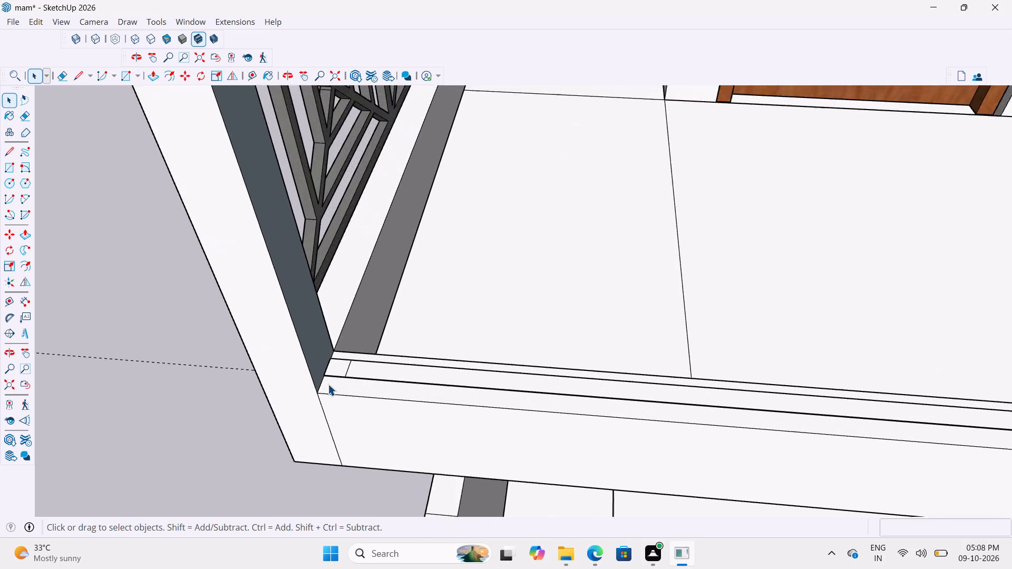
scroll(328, 384, "up", 5)
middle_click_drag(340, 370, 302, 357)
scroll(335, 356, "up", 15)
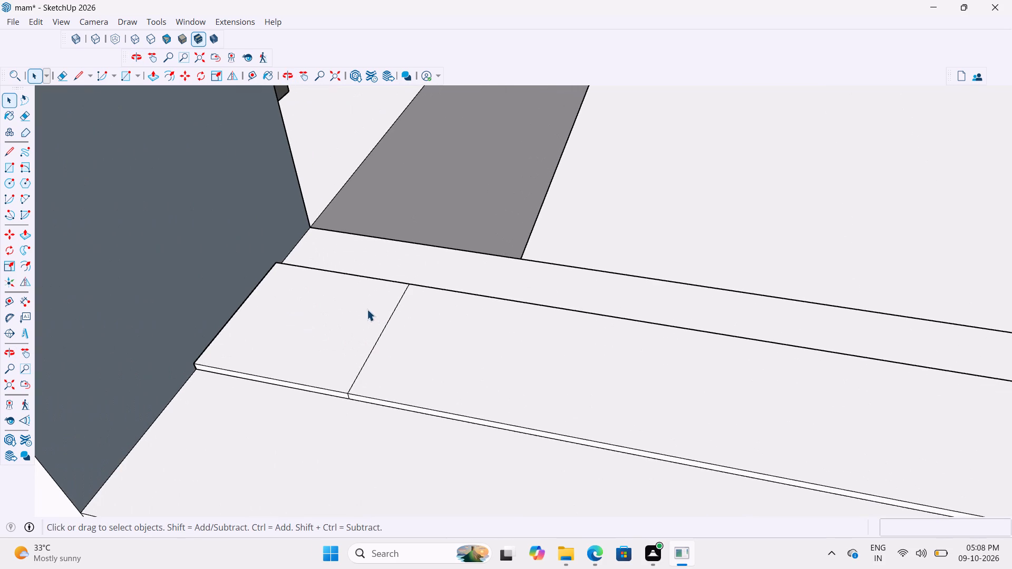
scroll(246, 356, "down", 15)
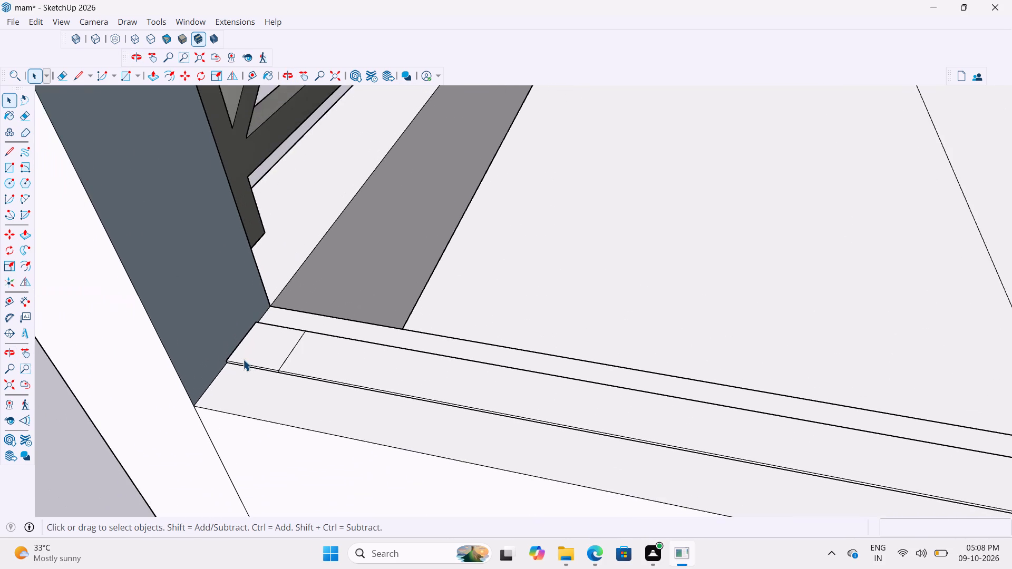
scroll(243, 359, "down", 6)
scroll(243, 359, "up", 8)
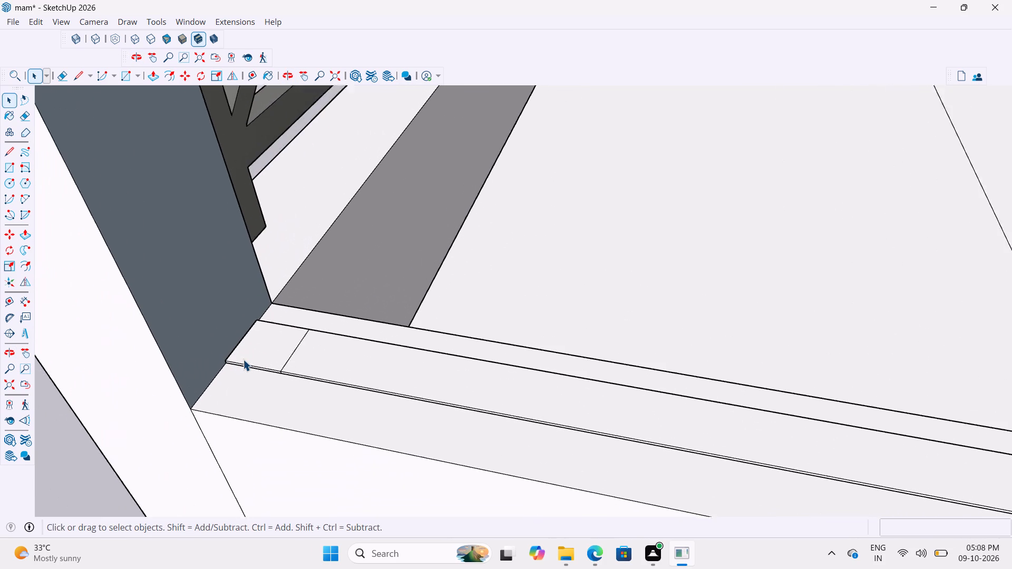
scroll(243, 359, "up", 1)
scroll(243, 359, "down", 11)
scroll(243, 359, "up", 15)
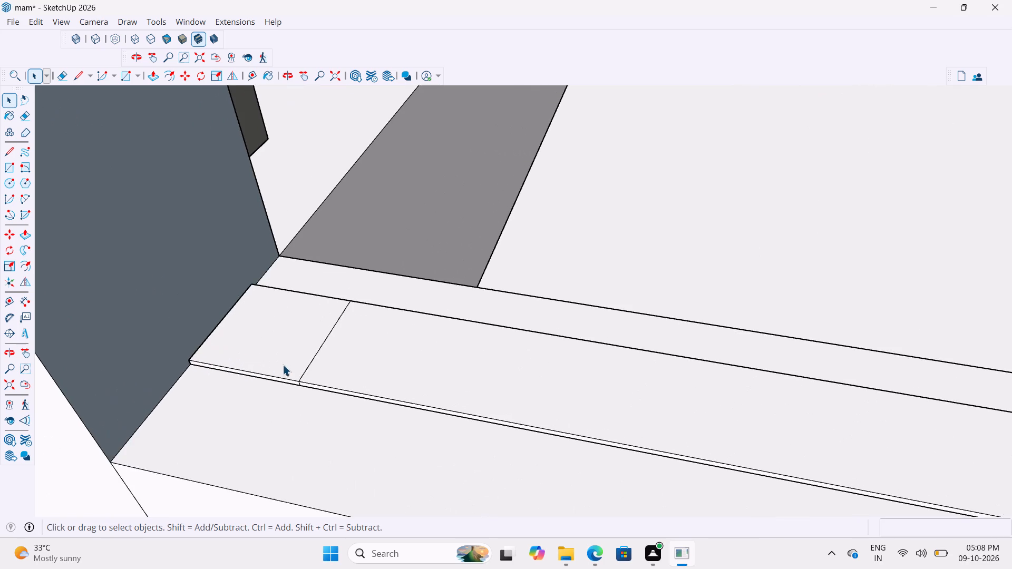
scroll(304, 366, "up", 8)
scroll(211, 347, "down", 20)
scroll(211, 347, "down", 4)
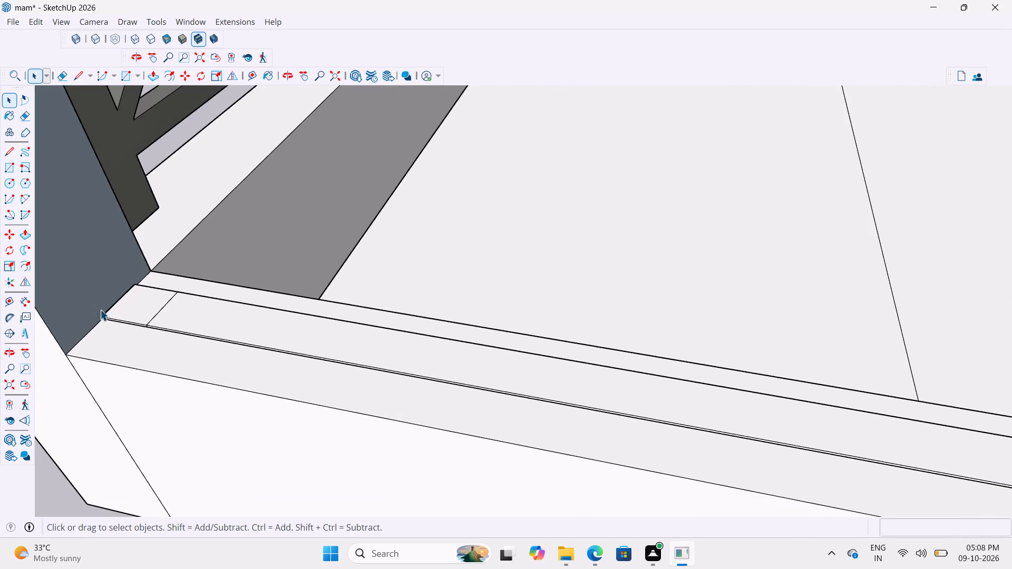
scroll(108, 317, "down", 5)
scroll(274, 356, "up", 14)
middle_click_drag(284, 337, 300, 298)
scroll(313, 321, "up", 6)
Open the base strip group and raise its long top face about 3/8".
key("p")
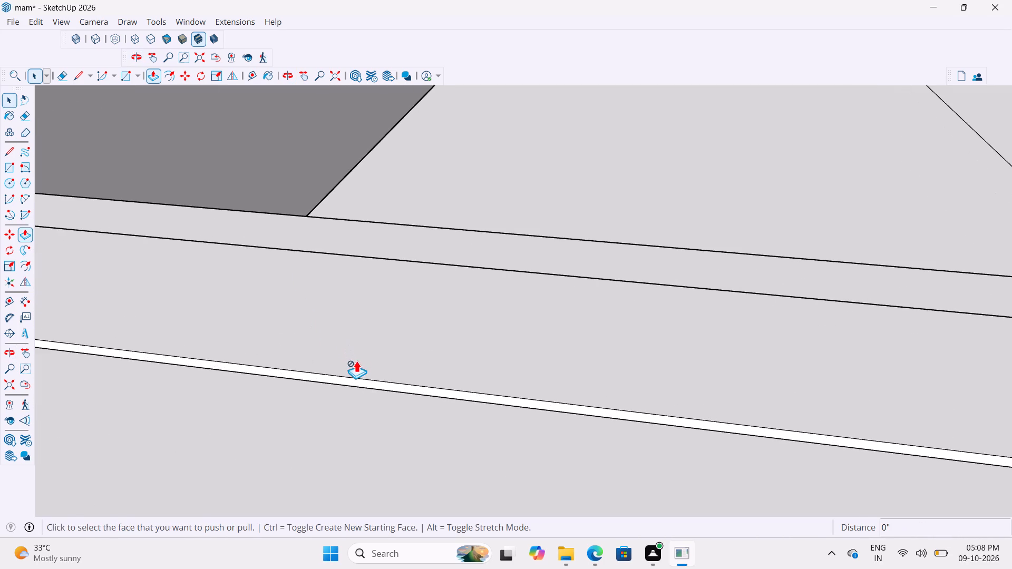
key("b")
key("space")
double_click(362, 356)
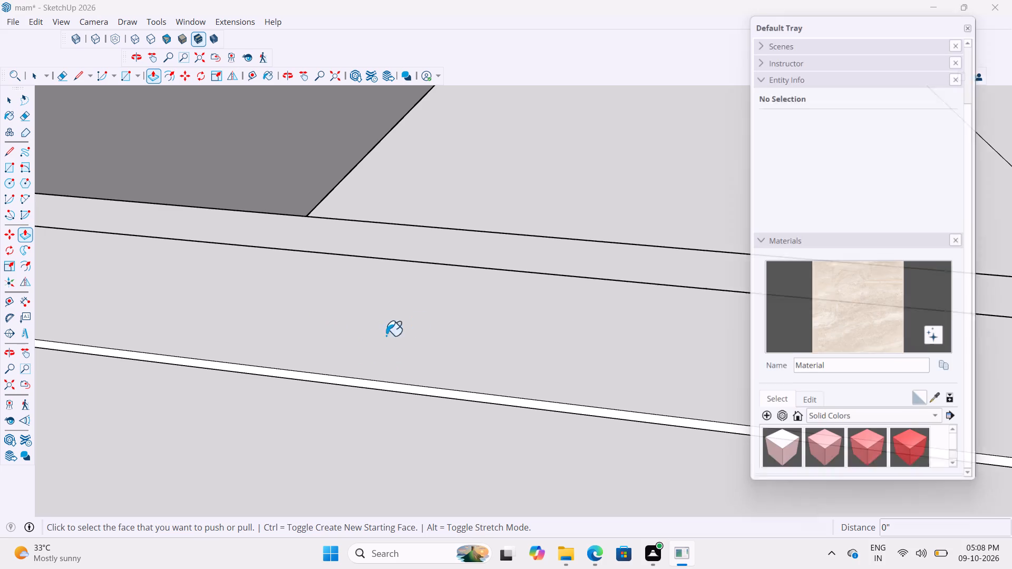
left_click(976, 21)
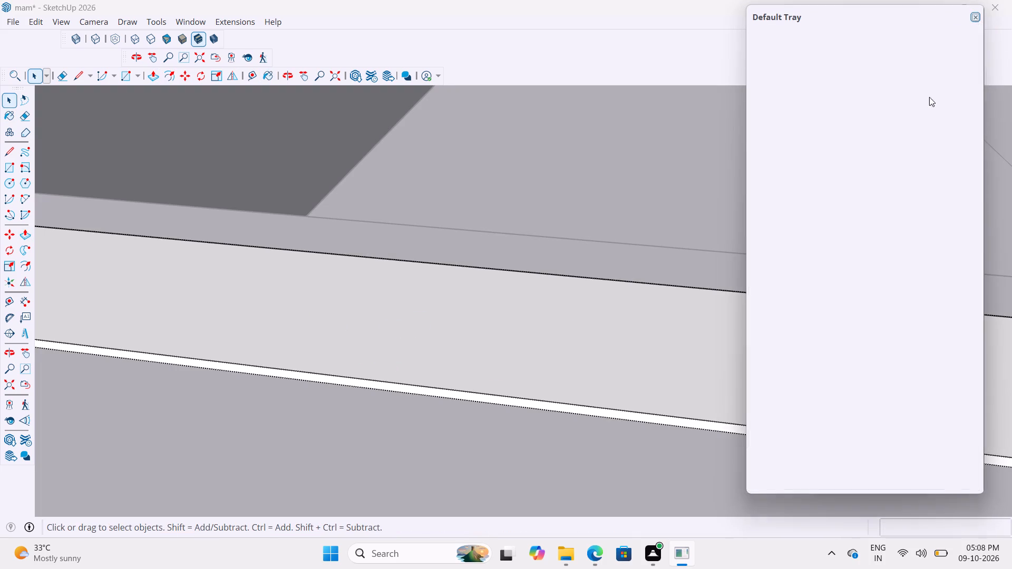
scroll(639, 315, "down", 3)
double_click(587, 351)
key("p")
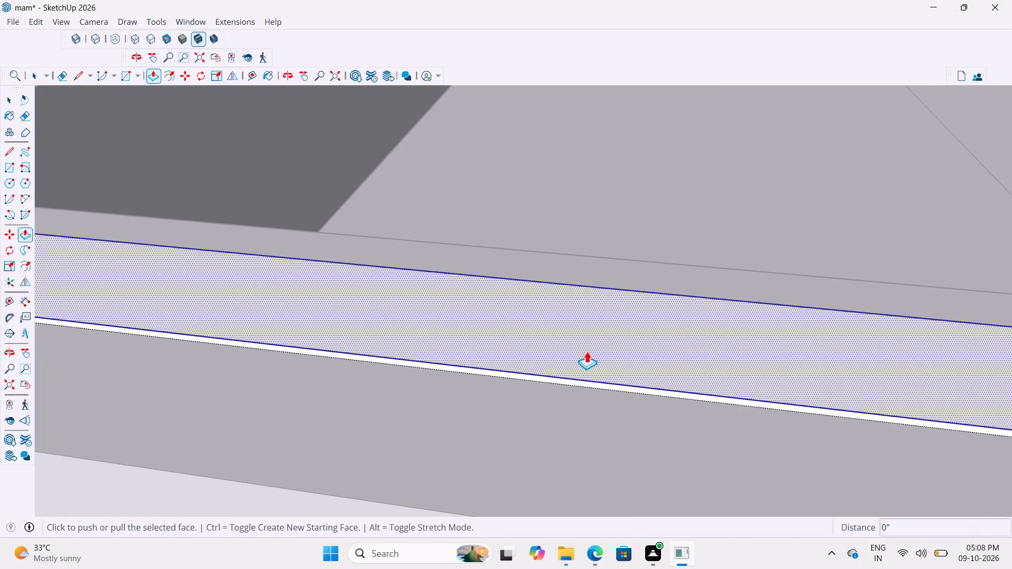
left_click(587, 351)
scroll(589, 336, "down", 4)
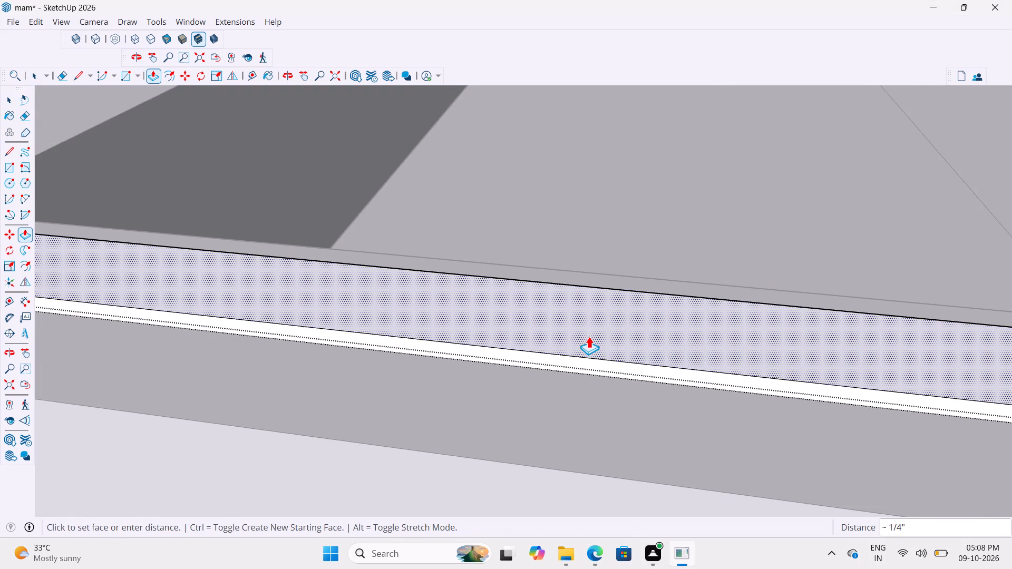
left_click(589, 330)
scroll(573, 328, "down", 10)
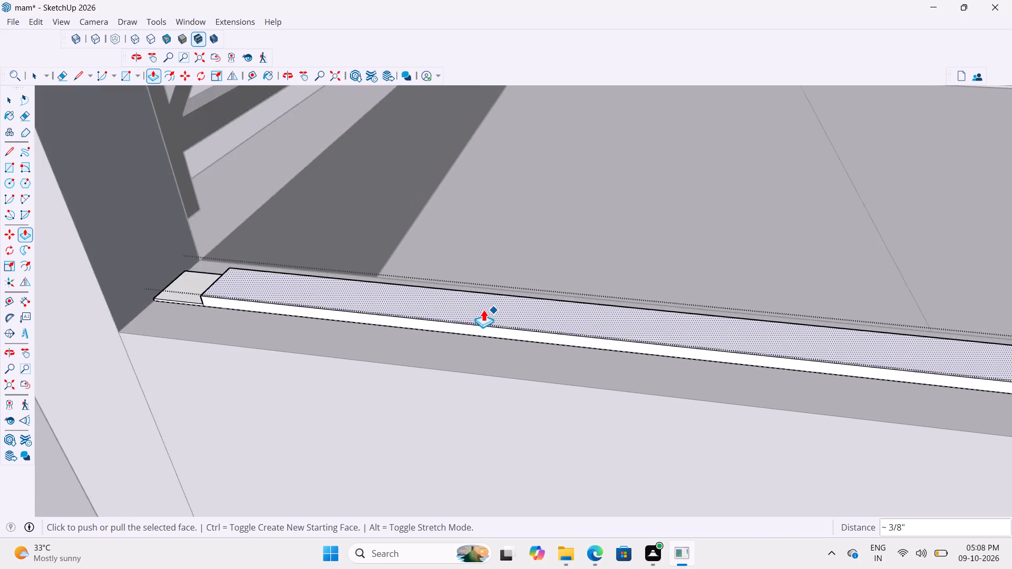
Raise the small square face beside the corner post about 3/8", level with the long strip, and leave the group.
scroll(483, 309, "down", 5)
scroll(279, 297, "up", 17)
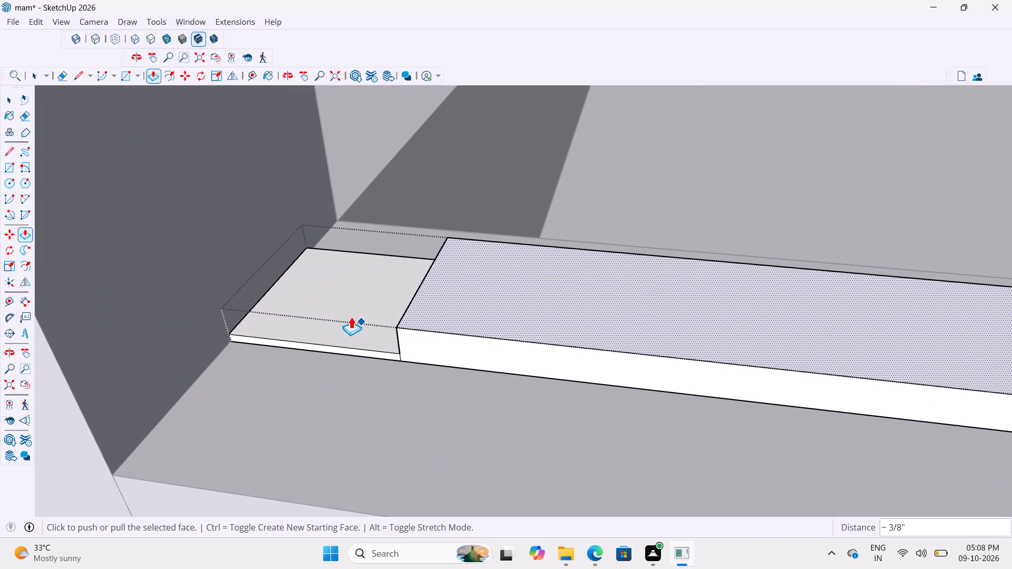
left_click(340, 318)
key("space")
scroll(339, 291, "down", 4)
double_click(343, 307)
key("p")
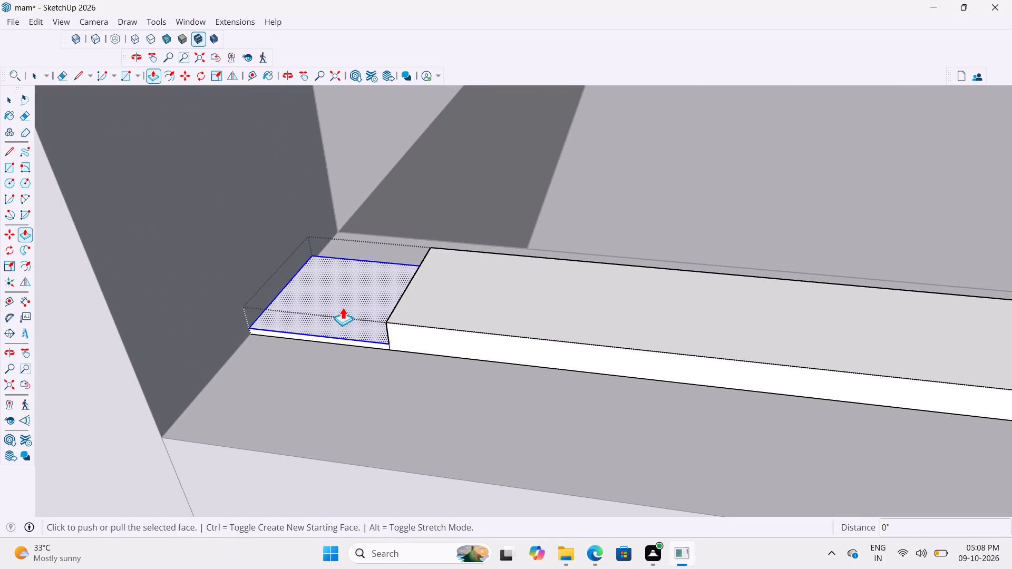
left_click(343, 307)
scroll(341, 279, "down", 9)
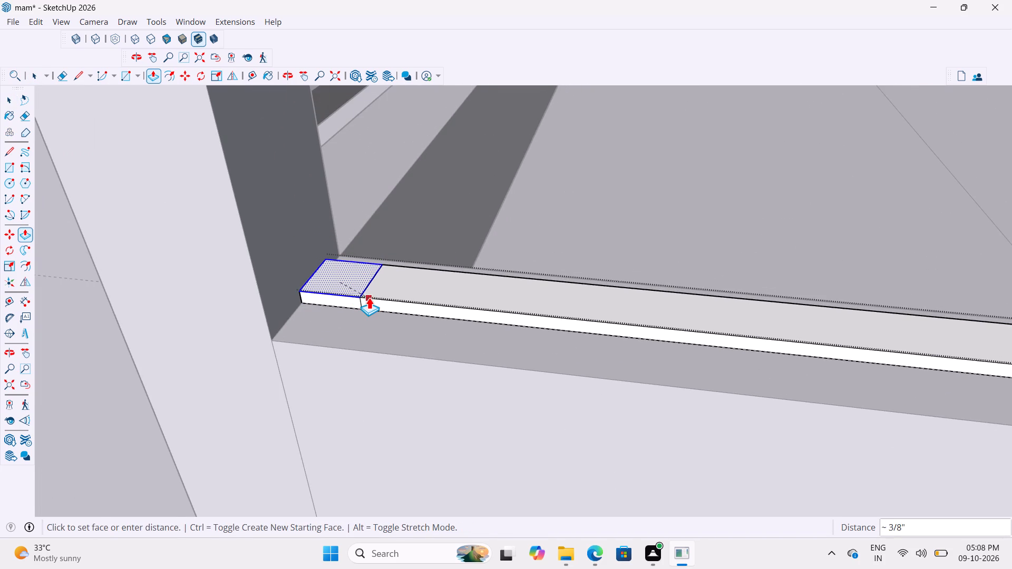
left_click(369, 297)
scroll(366, 272, "down", 20)
scroll(366, 272, "down", 9)
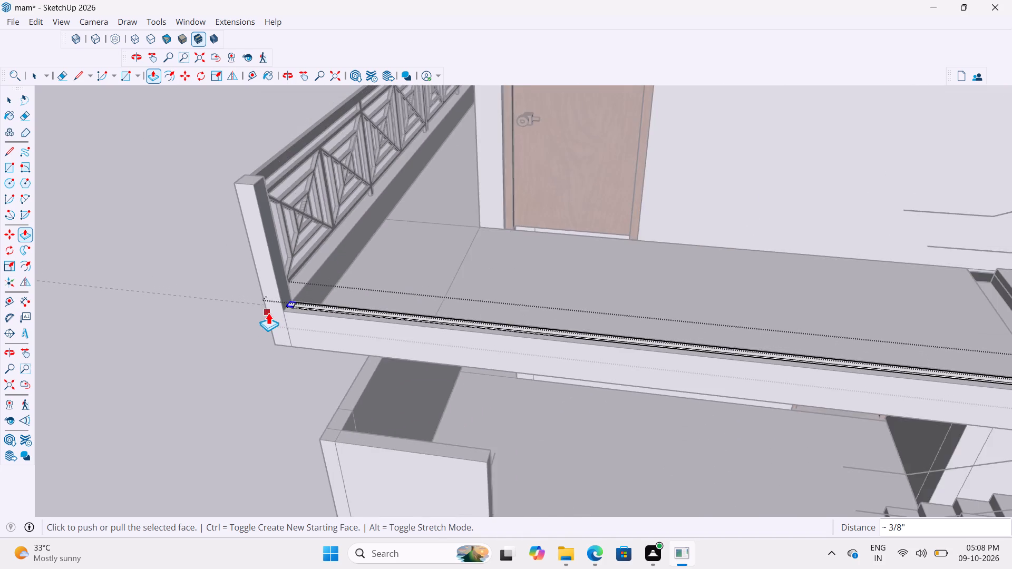
scroll(268, 312, "down", 12)
key("space")
left_click(170, 280)
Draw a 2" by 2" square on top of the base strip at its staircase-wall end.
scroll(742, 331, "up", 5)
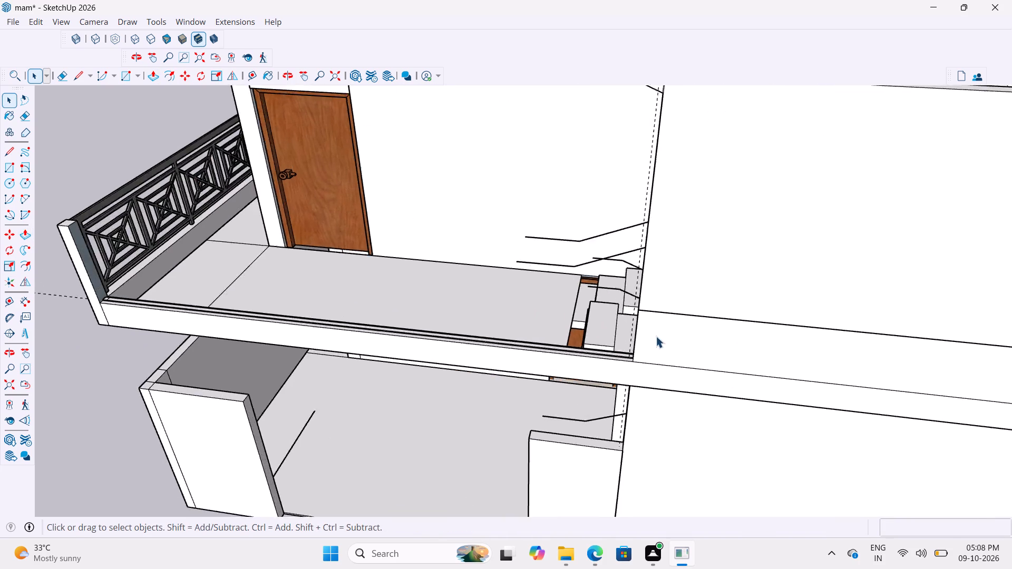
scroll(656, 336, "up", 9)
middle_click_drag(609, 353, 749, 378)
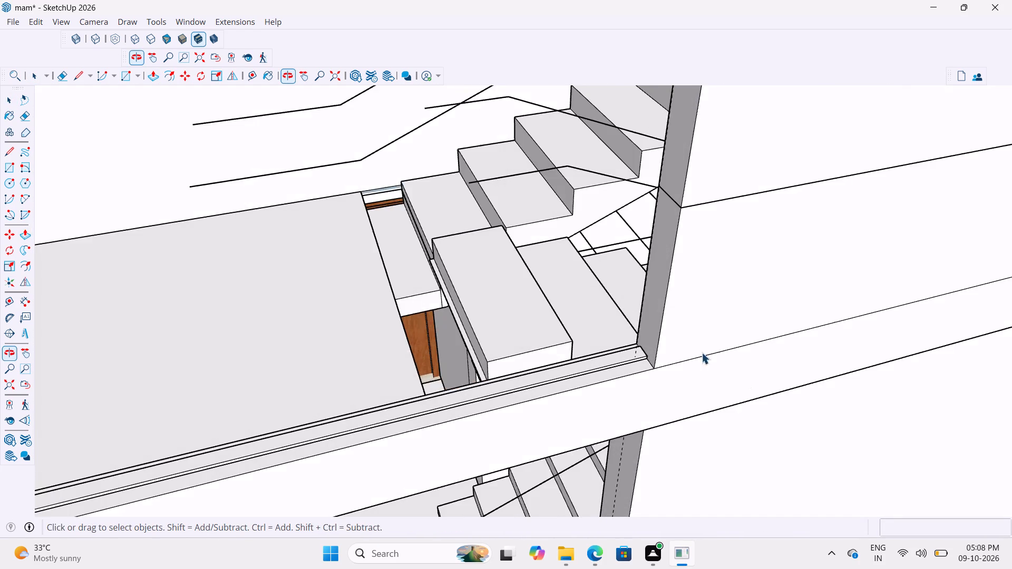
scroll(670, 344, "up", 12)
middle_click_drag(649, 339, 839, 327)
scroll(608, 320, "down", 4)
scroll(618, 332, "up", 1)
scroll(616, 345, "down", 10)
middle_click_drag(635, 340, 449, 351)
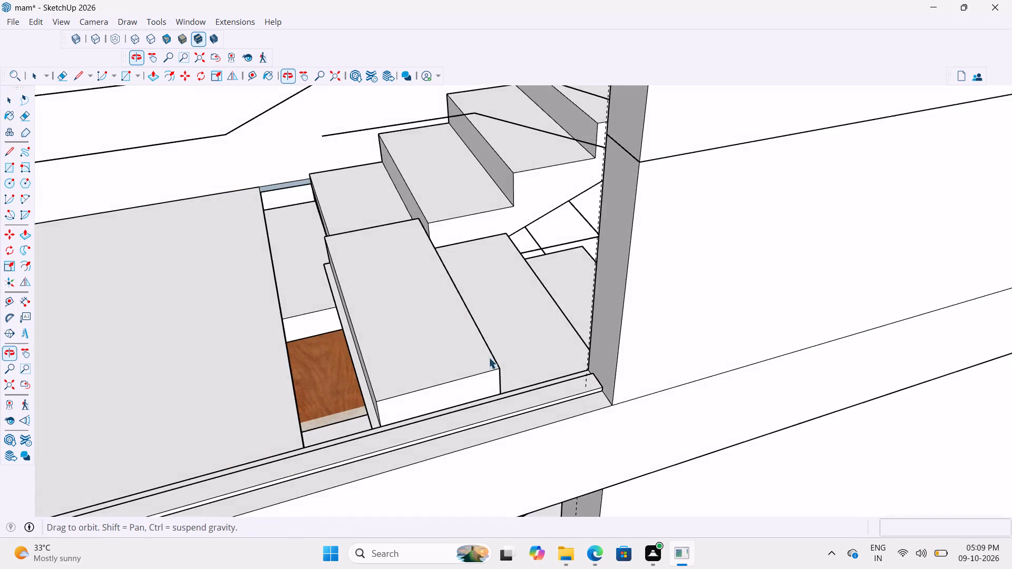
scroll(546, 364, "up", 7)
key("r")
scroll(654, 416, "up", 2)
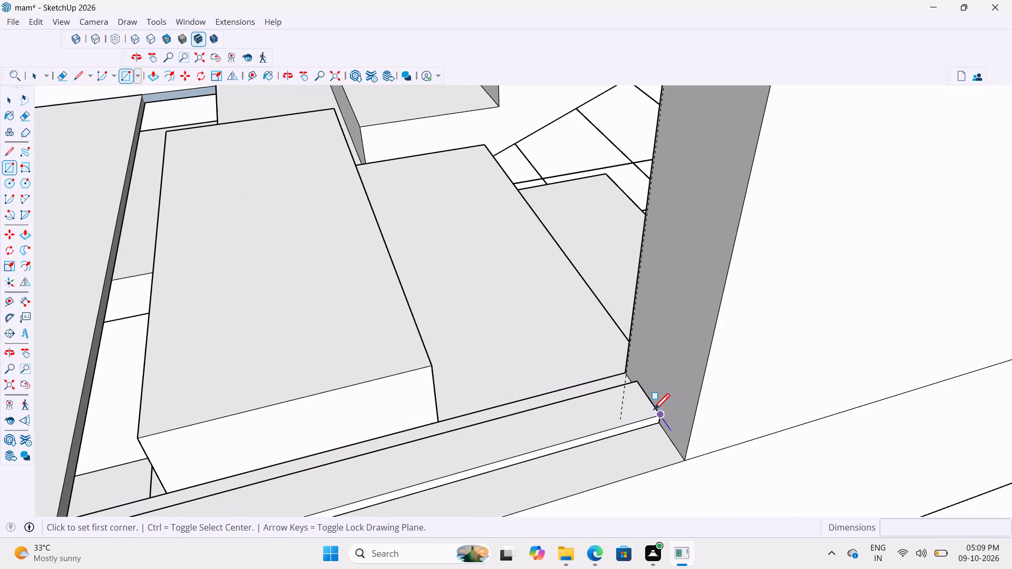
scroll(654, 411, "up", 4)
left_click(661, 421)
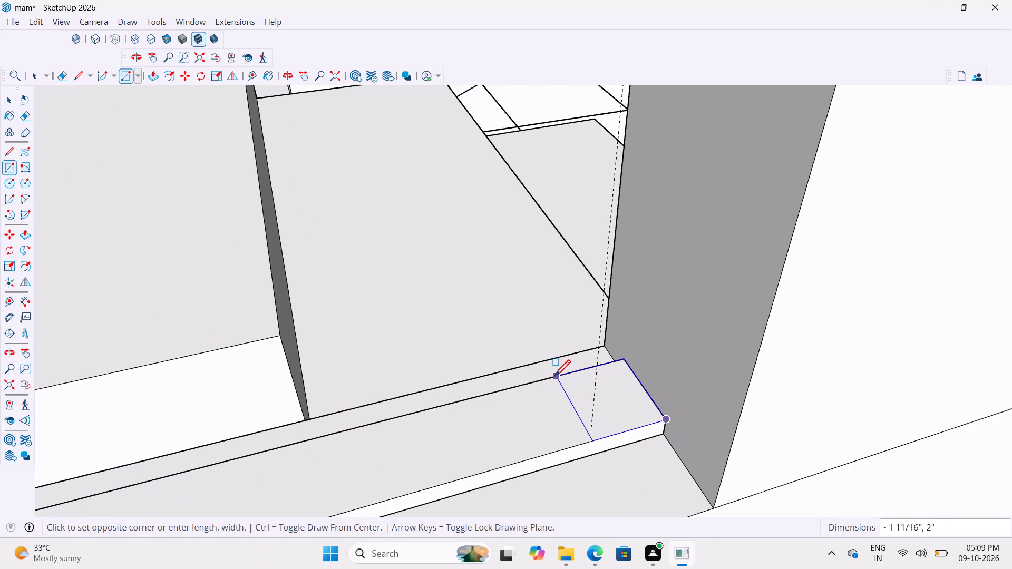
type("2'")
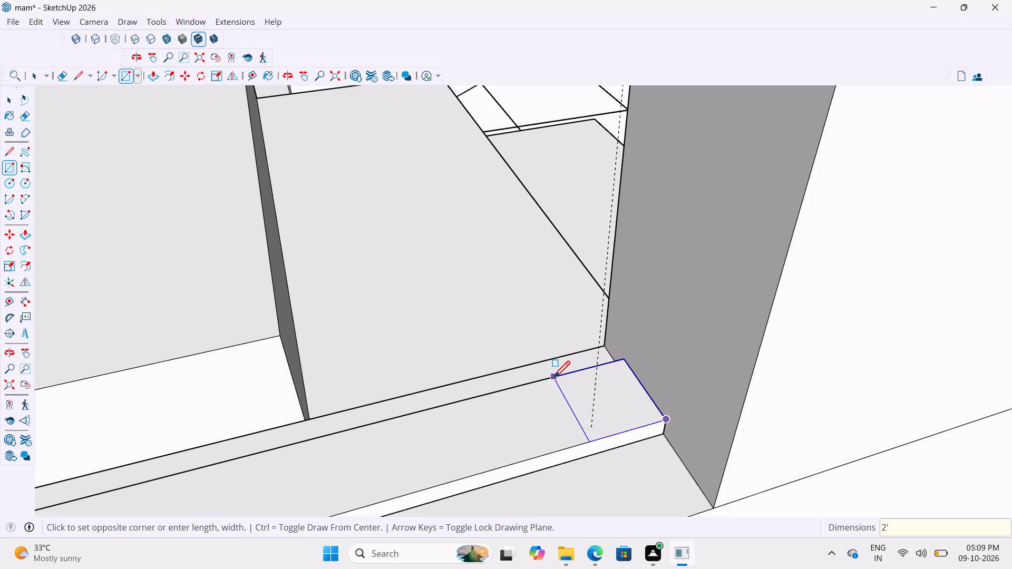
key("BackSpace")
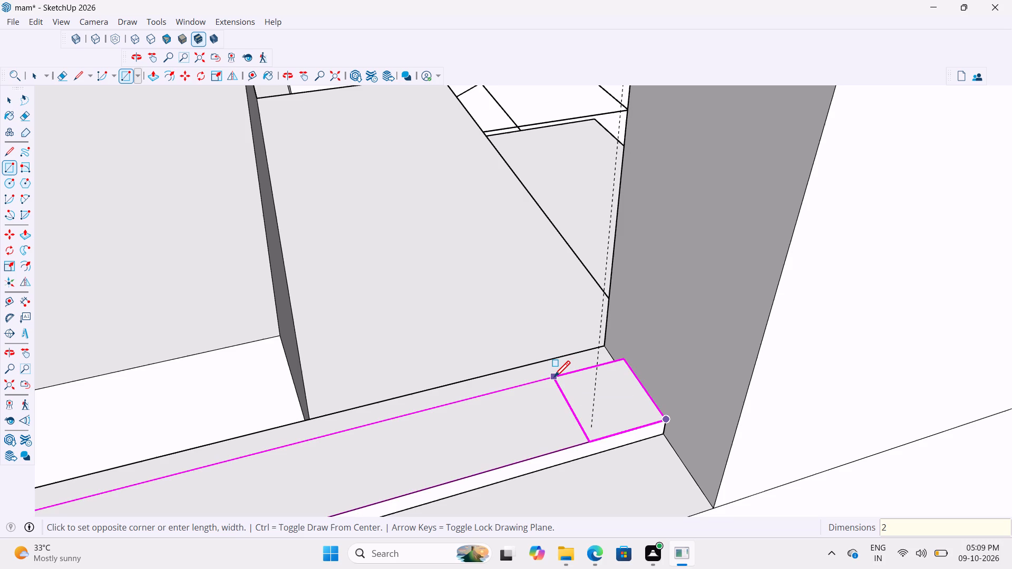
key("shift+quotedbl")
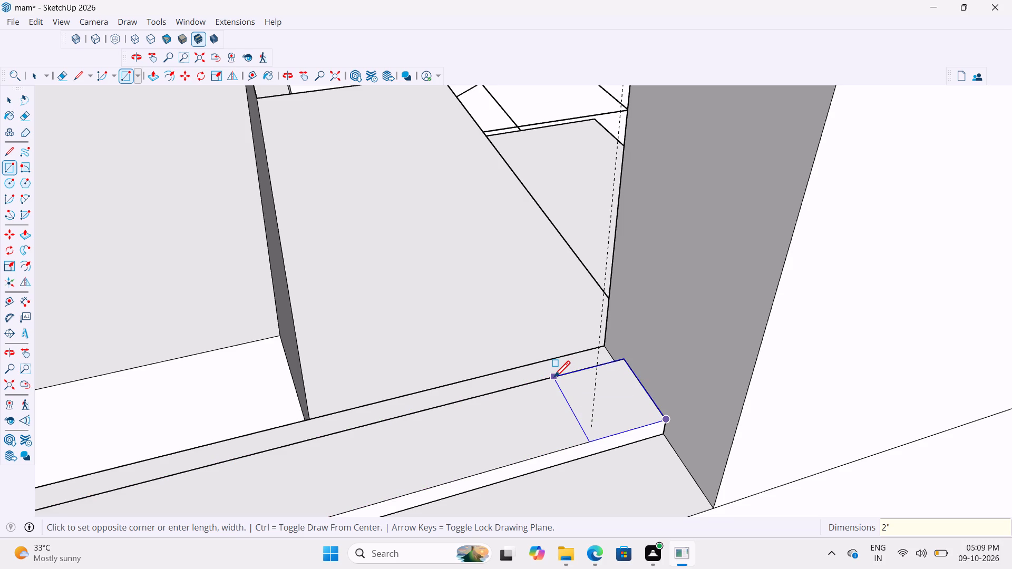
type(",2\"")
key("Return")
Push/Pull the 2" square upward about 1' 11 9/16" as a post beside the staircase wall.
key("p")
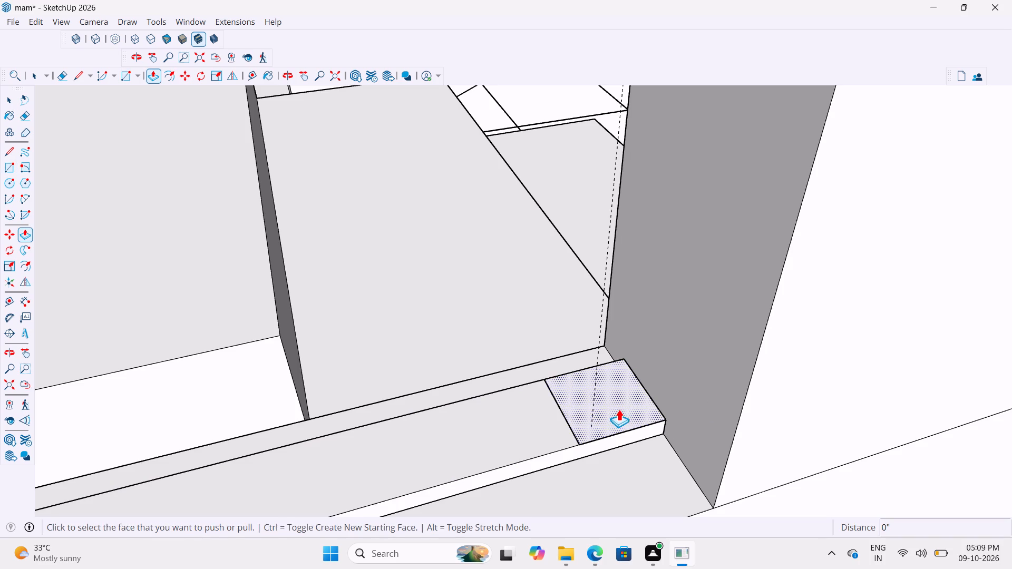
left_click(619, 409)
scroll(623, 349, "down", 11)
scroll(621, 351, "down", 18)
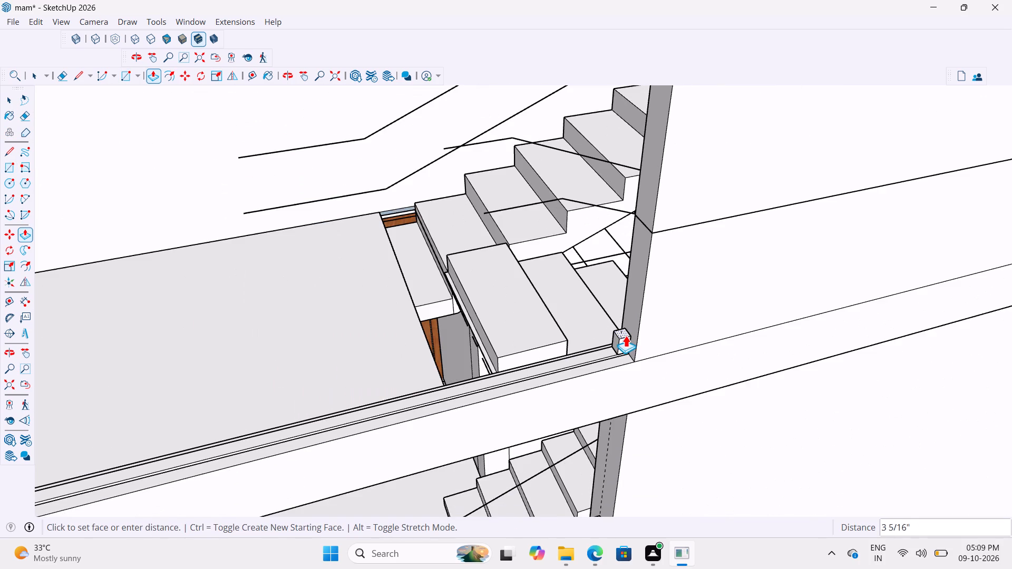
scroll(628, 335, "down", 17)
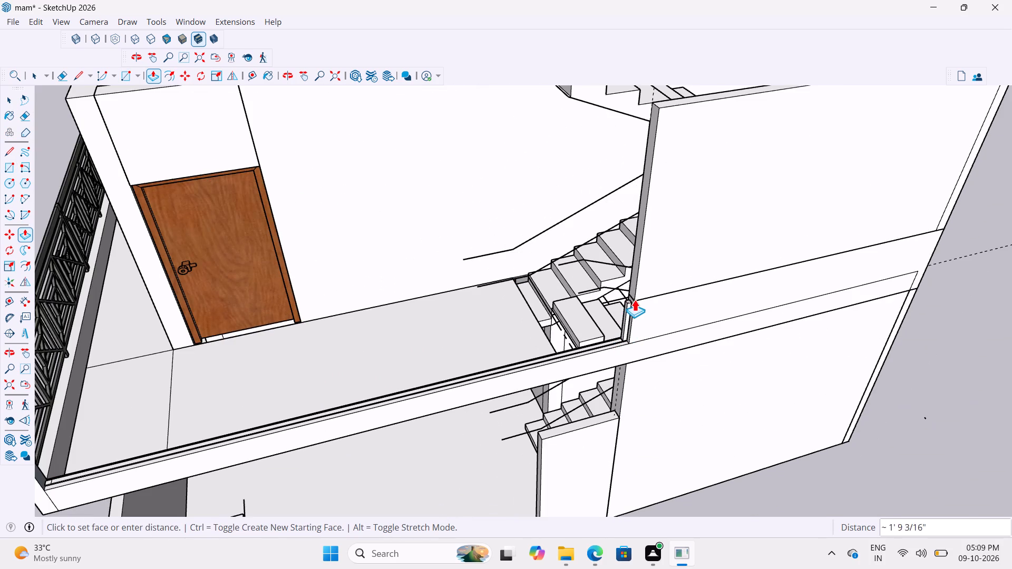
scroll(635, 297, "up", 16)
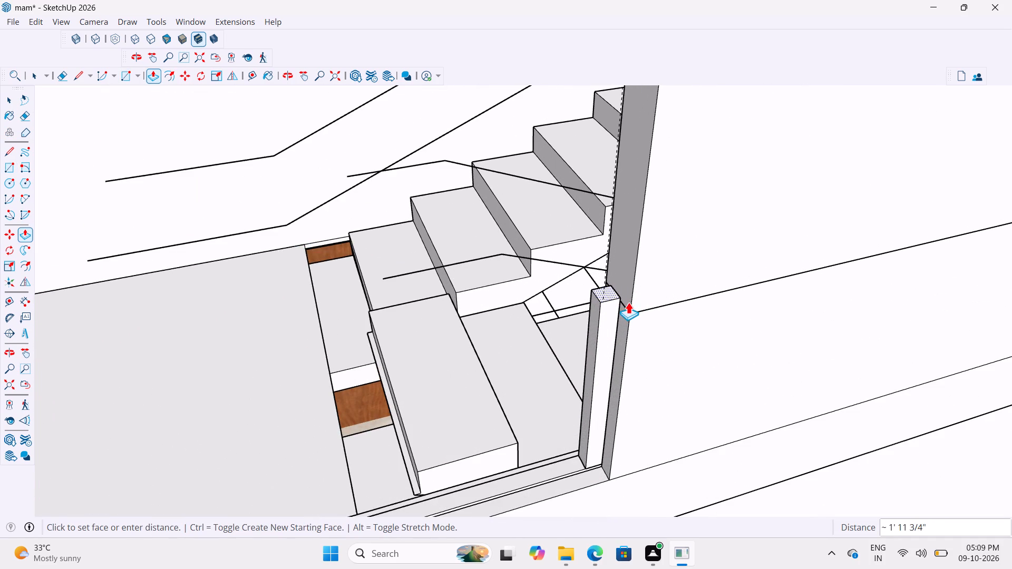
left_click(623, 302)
Examine the corner post end of the base strip and the new post against the staircase wall.
scroll(673, 308, "down", 15)
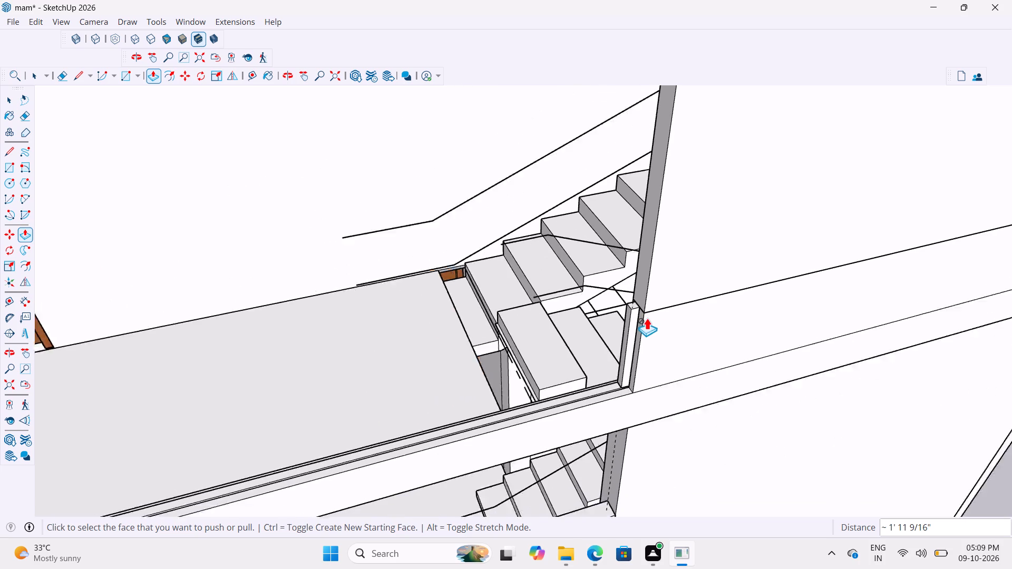
scroll(647, 318, "down", 15)
middle_click_drag(604, 351, 500, 350)
scroll(249, 345, "up", 3)
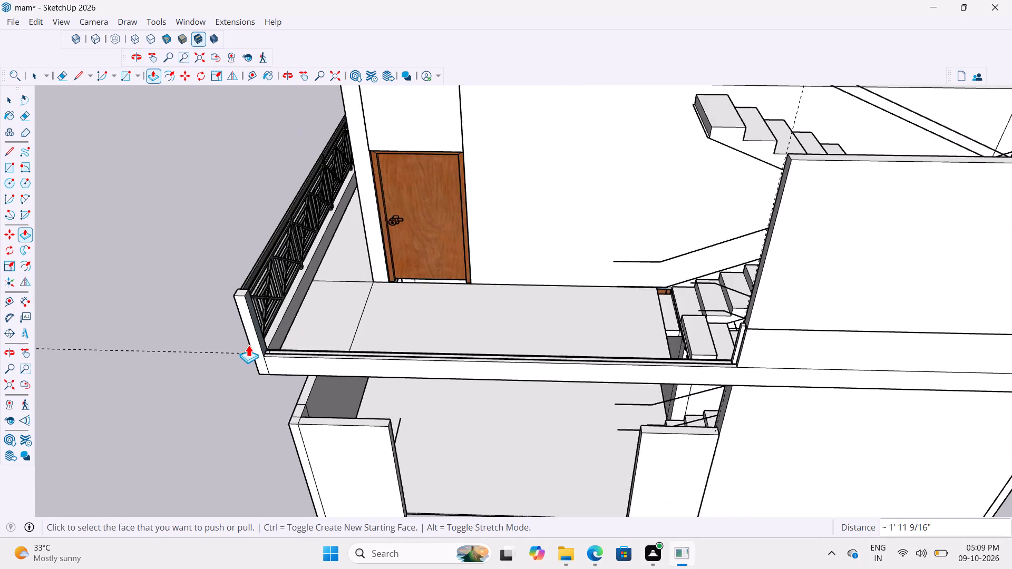
scroll(248, 345, "up", 14)
middle_click_drag(340, 321, 280, 280)
scroll(236, 311, "up", 1)
scroll(221, 333, "down", 7)
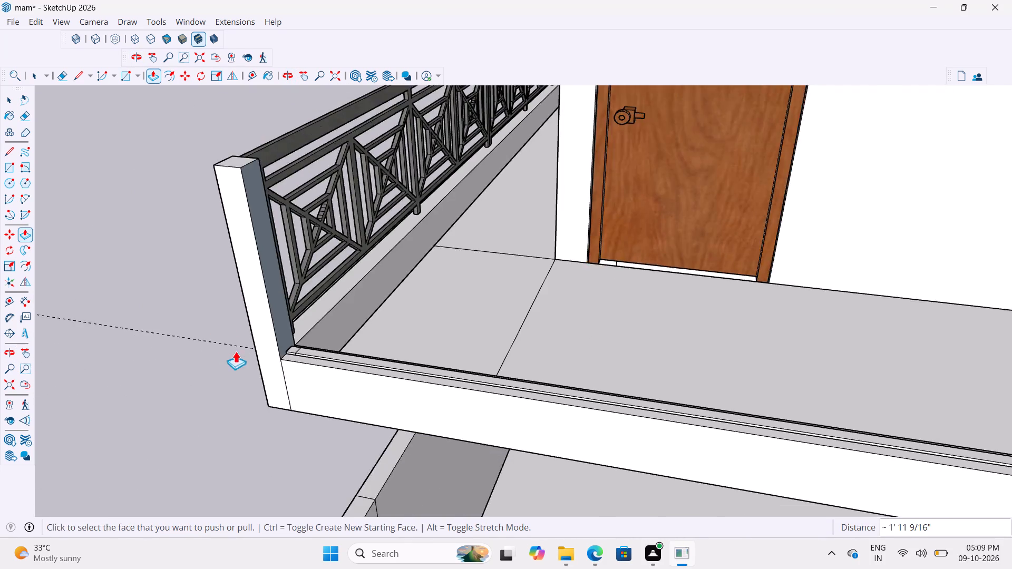
scroll(236, 351, "down", 3)
scroll(632, 456, "up", 11)
middle_click_drag(660, 399, 834, 426)
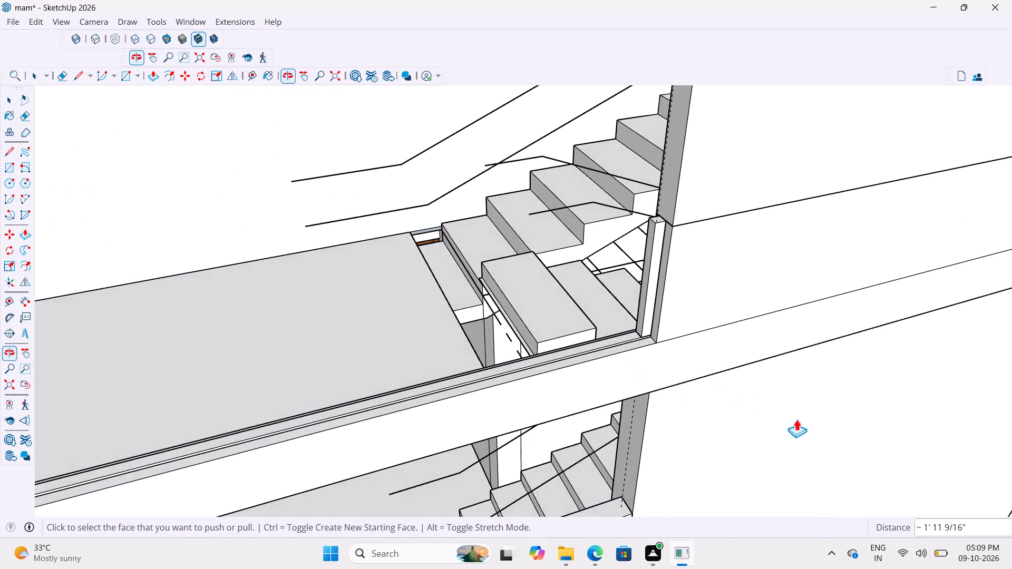
scroll(643, 307, "down", 8)
scroll(647, 305, "up", 9)
scroll(645, 360, "up", 4)
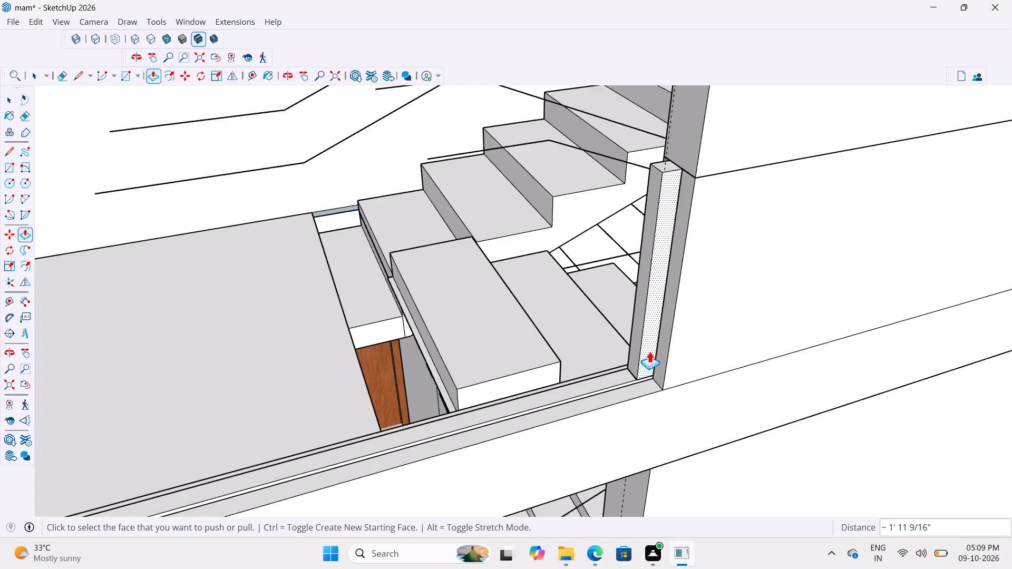
scroll(649, 351, "up", 4)
scroll(682, 355, "down", 5)
scroll(640, 384, "up", 8)
scroll(748, 408, "down", 3)
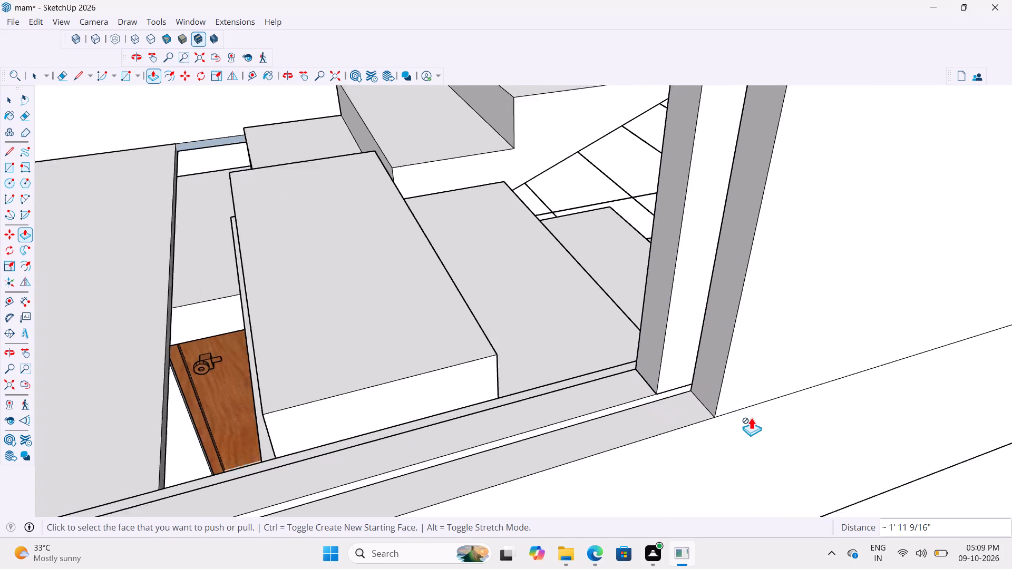
scroll(751, 417, "down", 11)
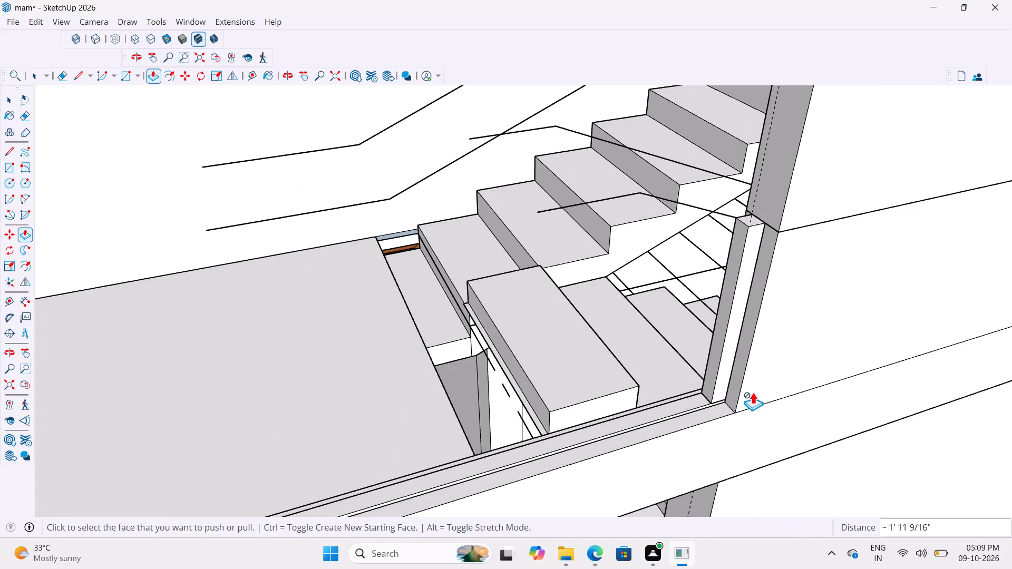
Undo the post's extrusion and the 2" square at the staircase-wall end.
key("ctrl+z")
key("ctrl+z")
Move the base strip about 5" away from the staircase wall, along the floor edge.
scroll(727, 400, "up", 5)
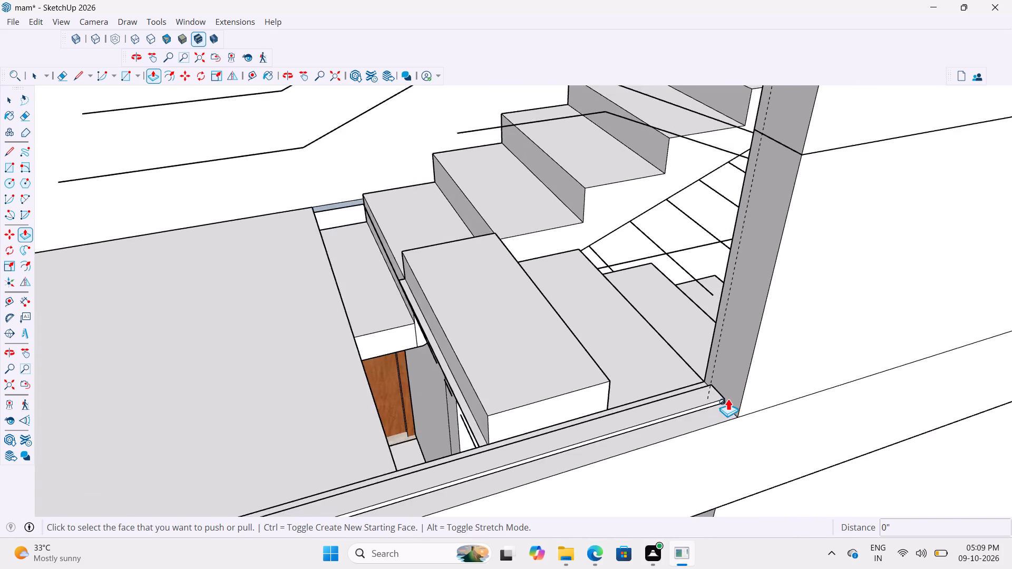
scroll(728, 398, "up", 6)
key("space")
key("space")
left_click(677, 409)
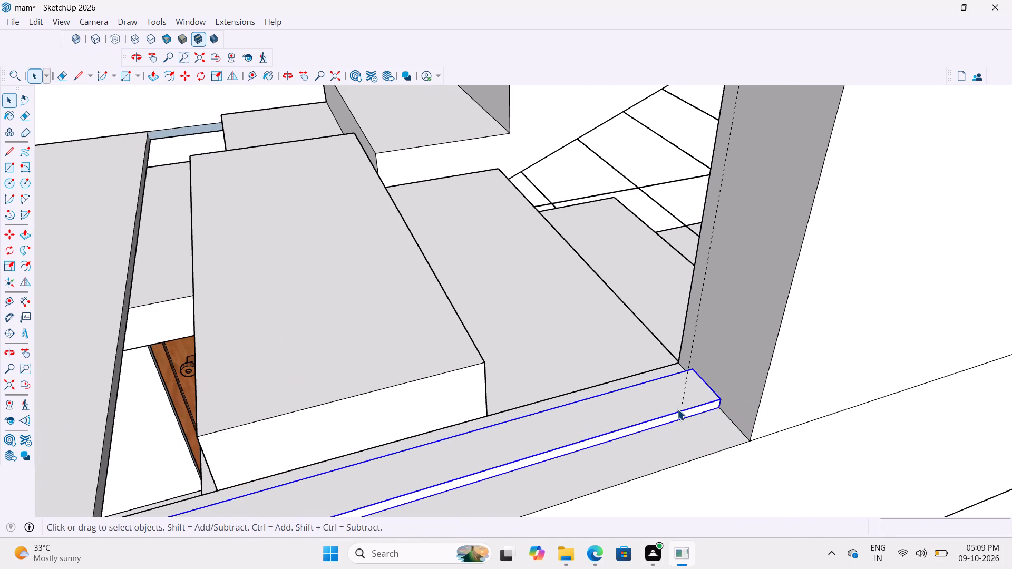
scroll(677, 409, "up", 7)
key("comma")
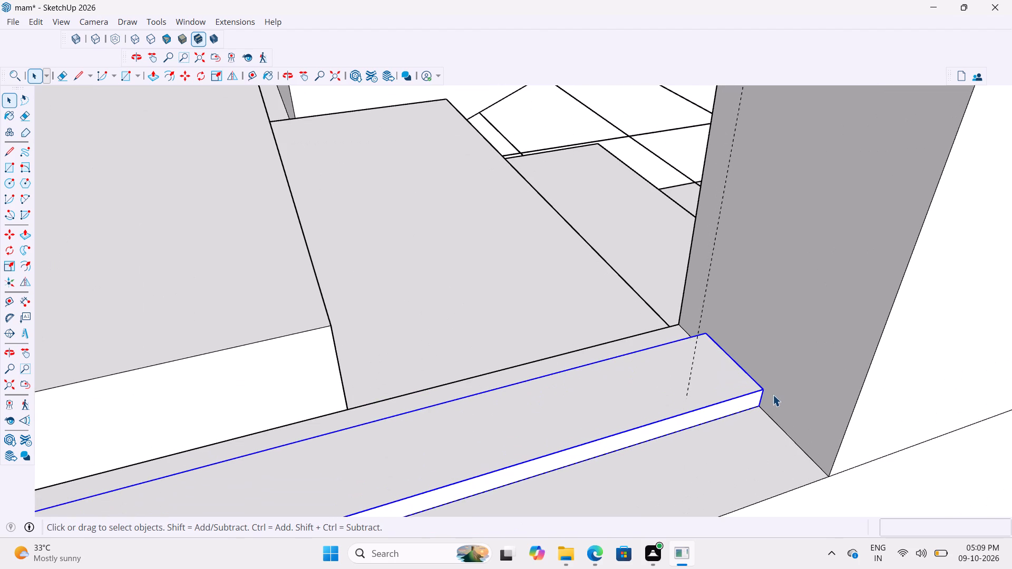
key("m")
left_click(768, 390)
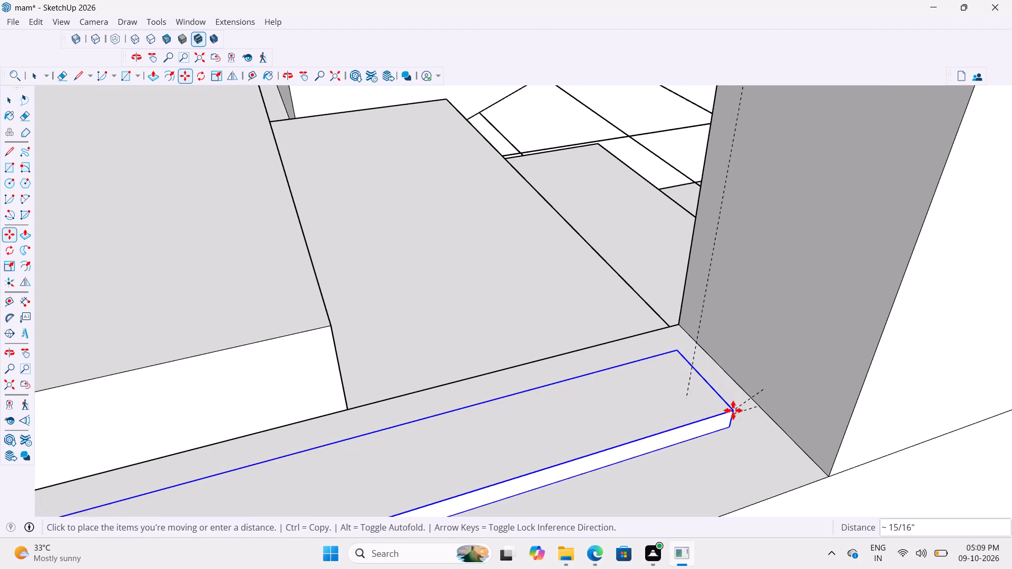
scroll(733, 410, "down", 20)
scroll(733, 410, "down", 8)
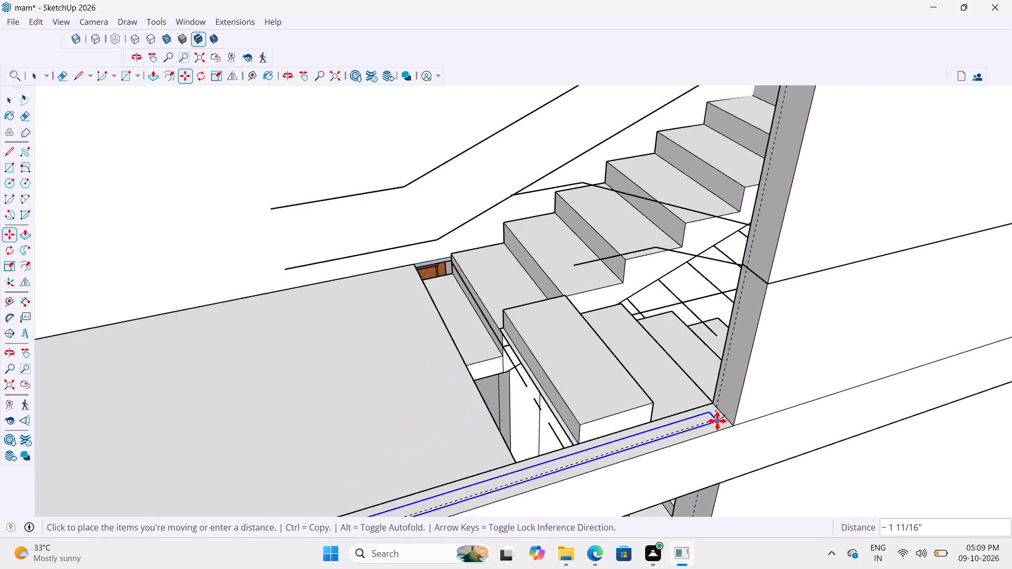
scroll(717, 421, "down", 19)
scroll(717, 421, "down", 4)
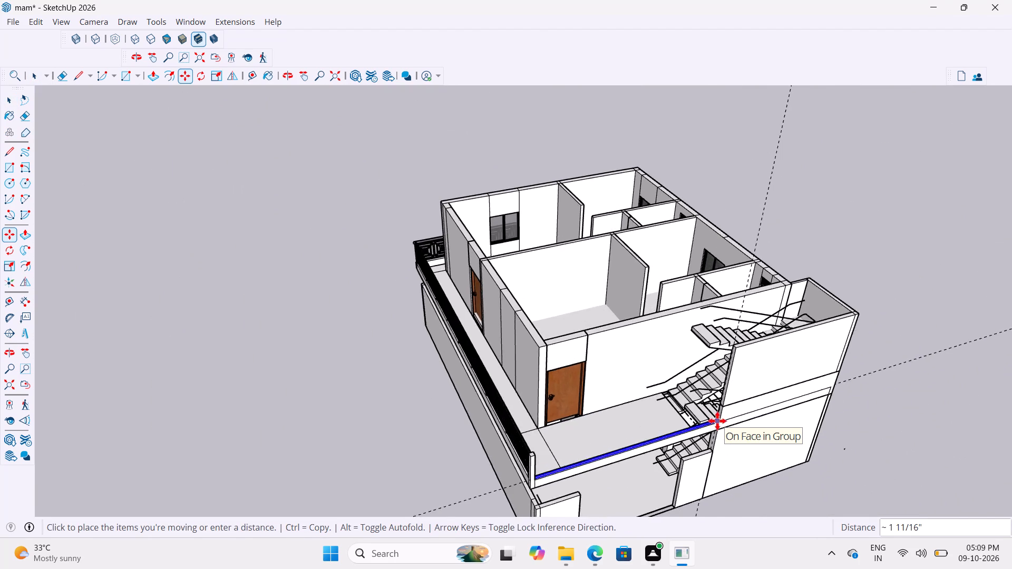
scroll(705, 424, "up", 9)
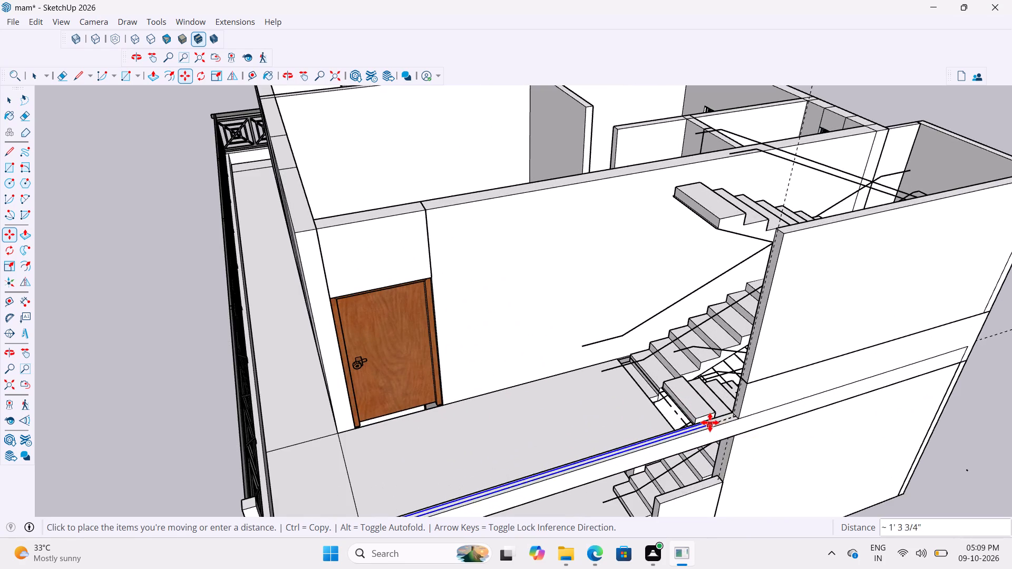
scroll(711, 421, "up", 8)
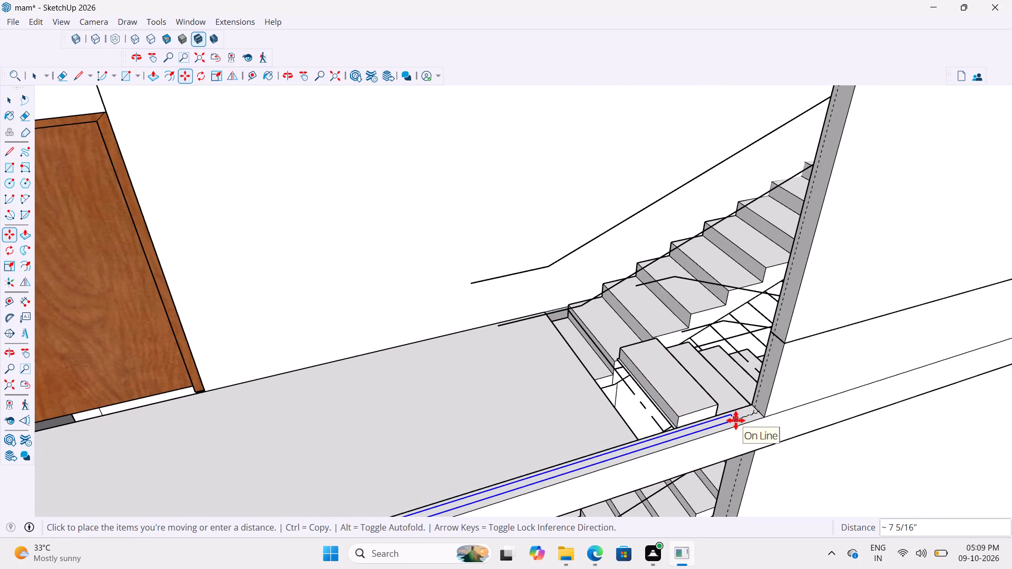
scroll(737, 421, "up", 8)
left_click(752, 416)
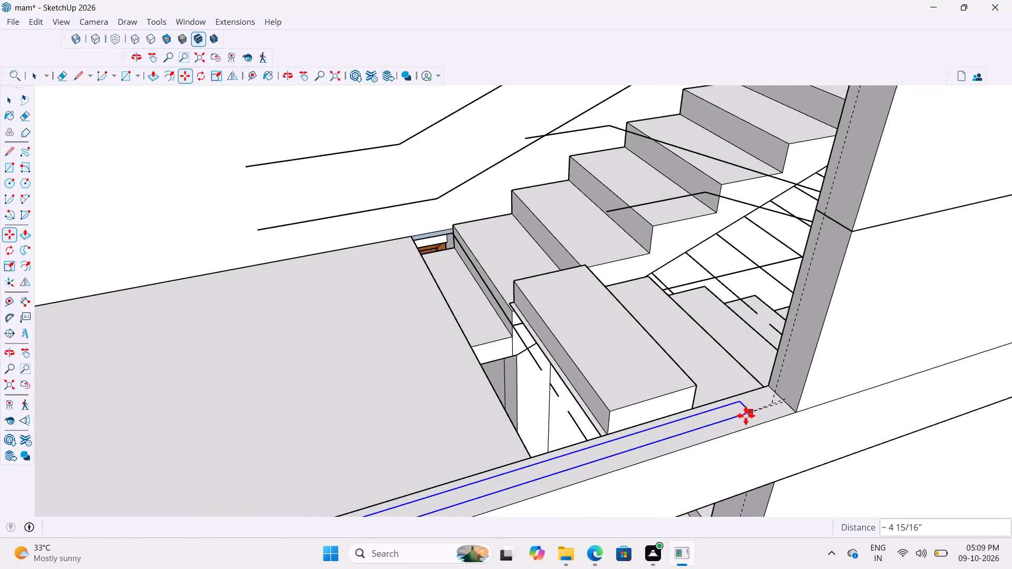
scroll(695, 395, "up", 1)
scroll(692, 396, "down", 20)
scroll(692, 396, "down", 11)
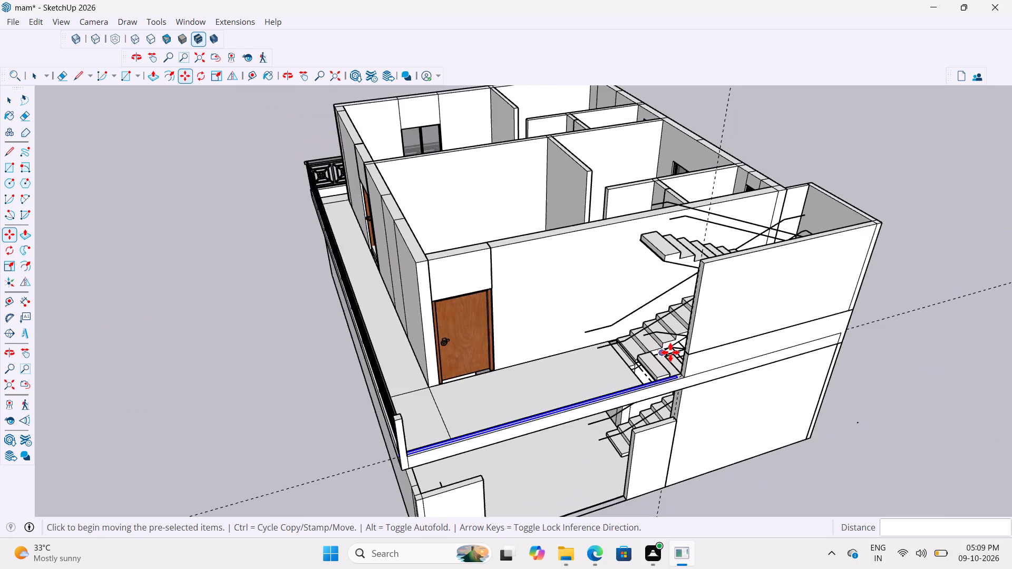
scroll(670, 352, "down", 6)
key("space")
left_click(741, 467)
Examine the gap between the base strip's end and the staircase wall.
scroll(593, 384, "up", 8)
middle_click_drag(598, 383, 499, 387)
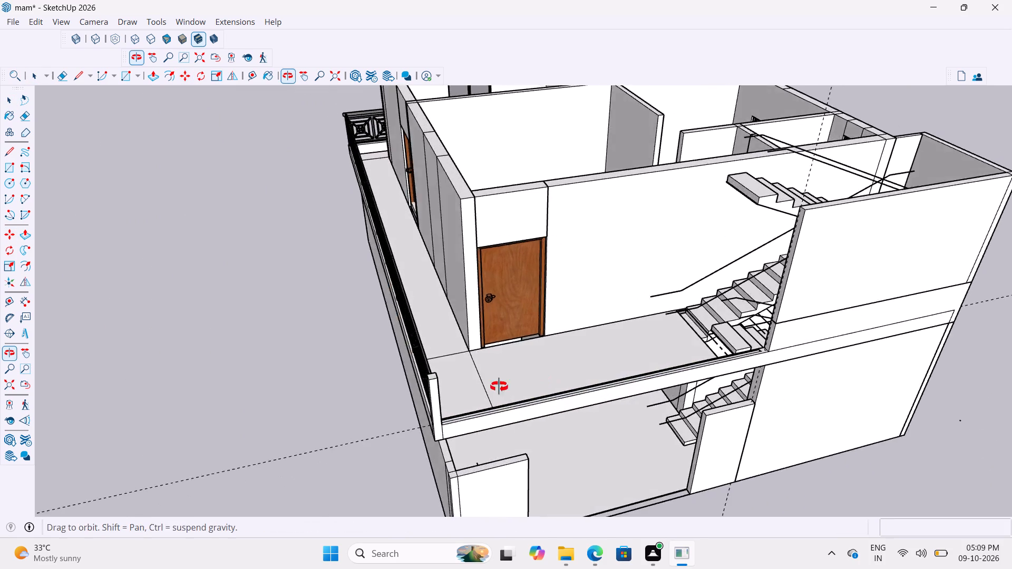
middle_click_drag(499, 387, 434, 399)
scroll(257, 372, "up", 8)
scroll(309, 321, "down", 10)
scroll(878, 418, "up", 3)
scroll(719, 431, "up", 17)
middle_click_drag(736, 411, 757, 442)
scroll(743, 420, "up", 2)
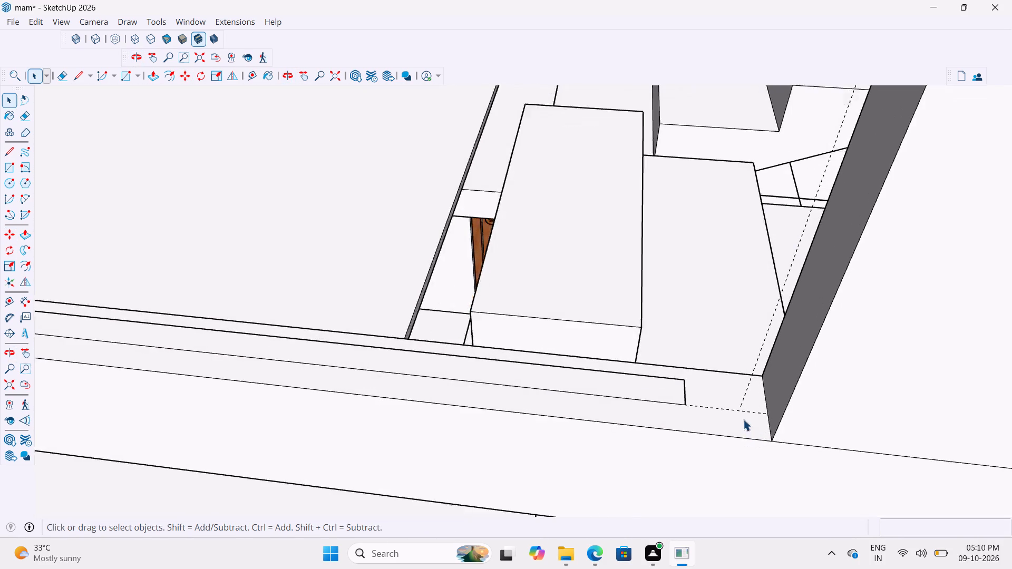
scroll(743, 419, "up", 2)
scroll(747, 421, "down", 20)
scroll(747, 421, "down", 7)
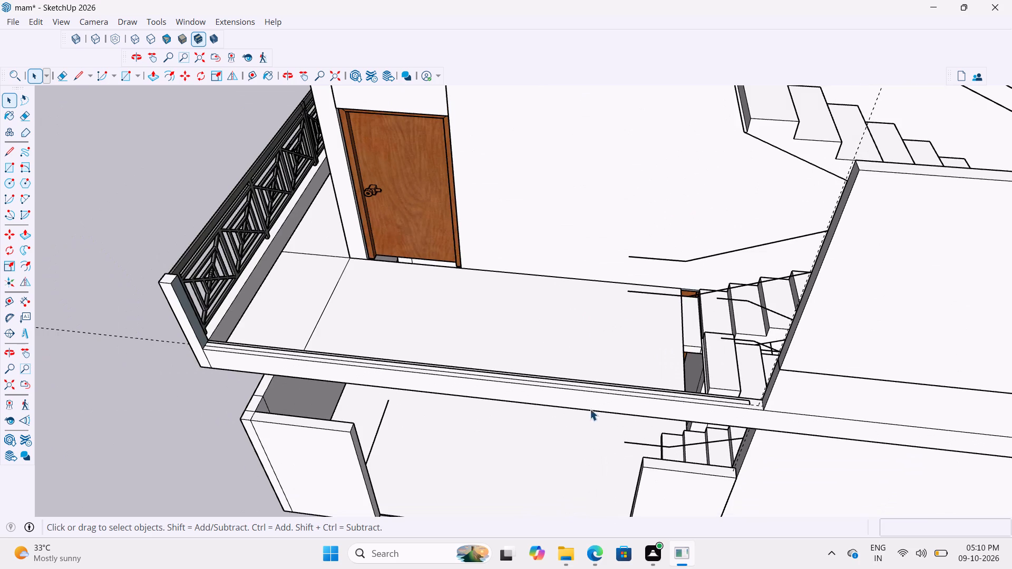
scroll(258, 361, "up", 9)
scroll(180, 325, "down", 10)
scroll(937, 455, "up", 3)
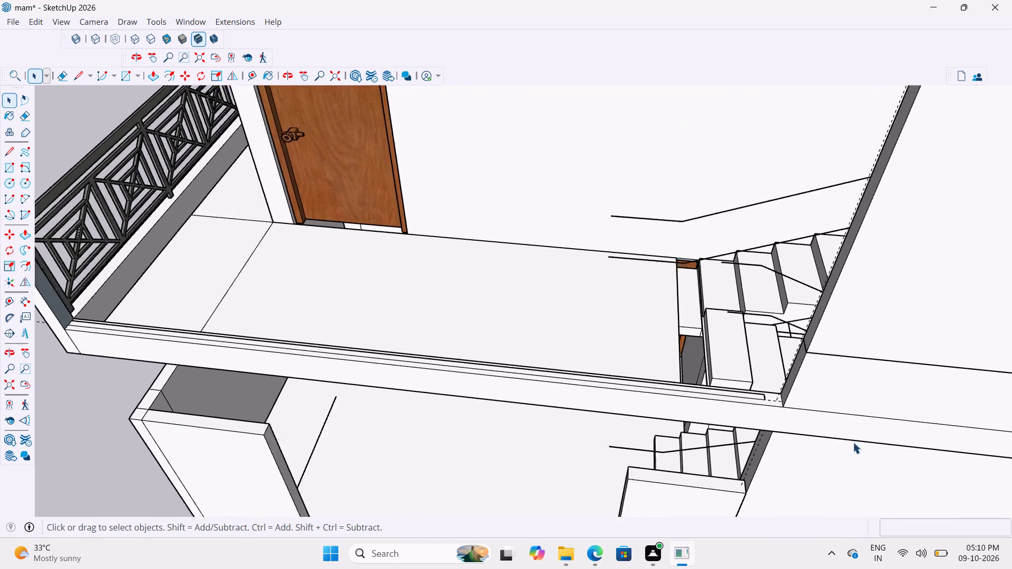
scroll(853, 442, "up", 20)
scroll(853, 442, "up", 2)
scroll(758, 390, "down", 10)
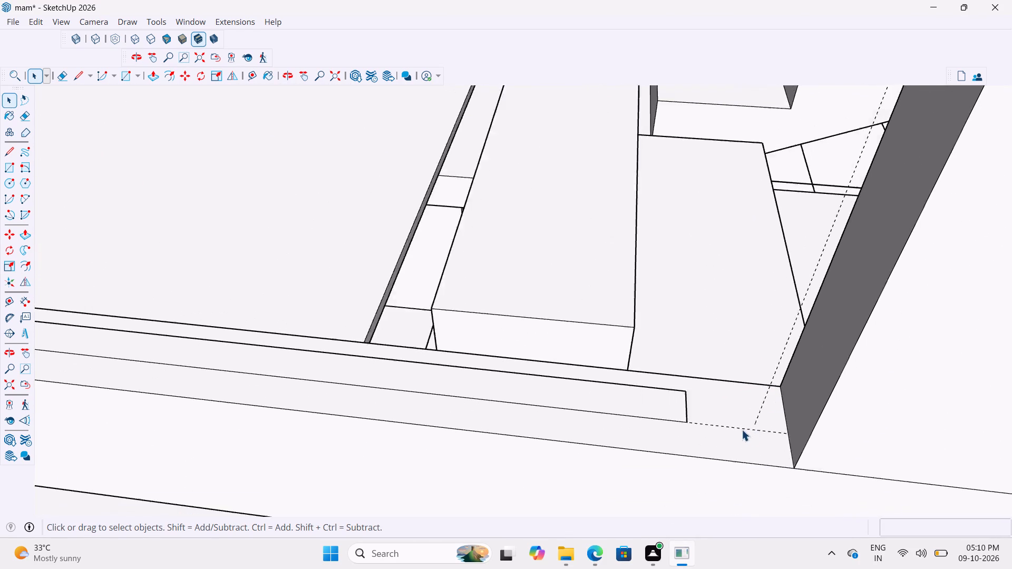
scroll(742, 429, "down", 2)
middle_click_drag(732, 426, 753, 420)
scroll(770, 416, "up", 7)
scroll(752, 401, "down", 5)
middle_click_drag(727, 419, 736, 436)
scroll(750, 396, "up", 10)
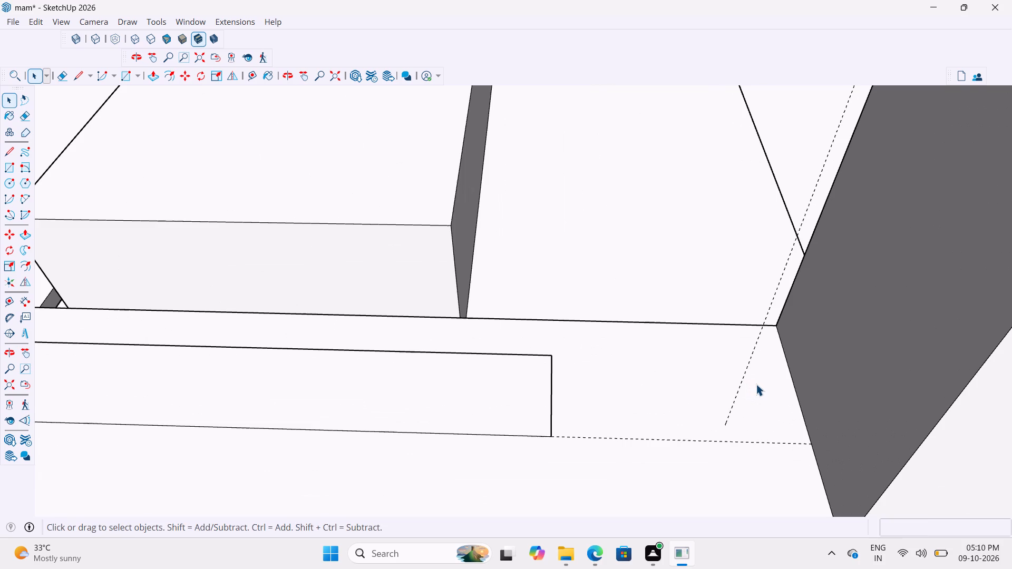
Draw a 5" by 5" square on the floor edge from the outer corner at the staircase wall.
key("r")
scroll(779, 409, "down", 10)
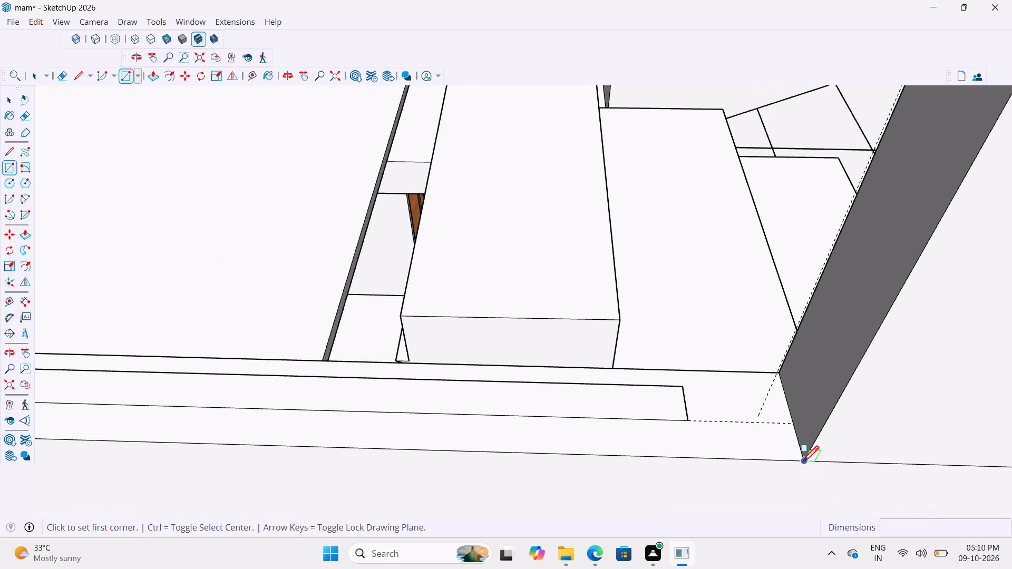
left_click(803, 464)
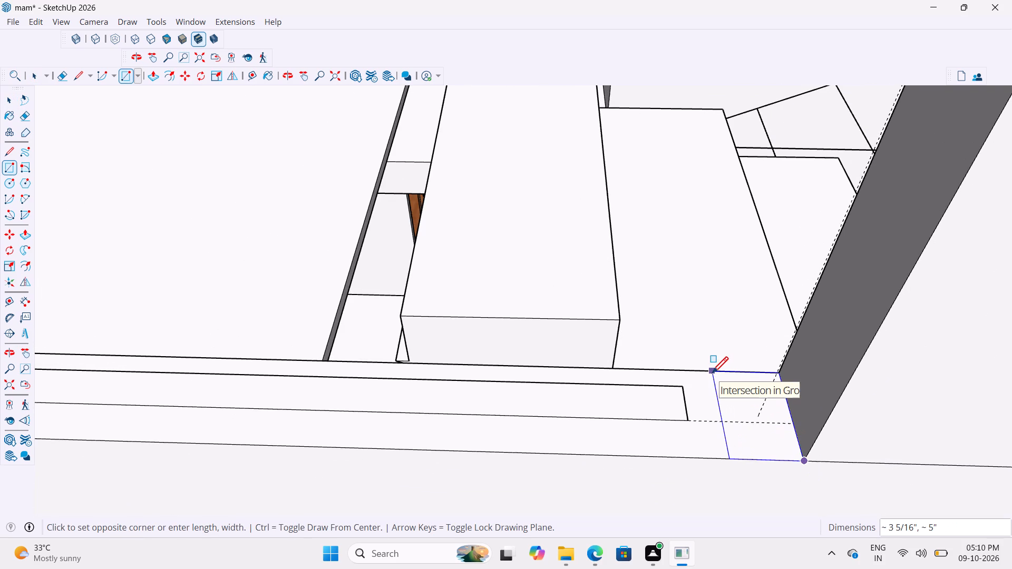
type("5\"")
type(",5\"")
key("Return")
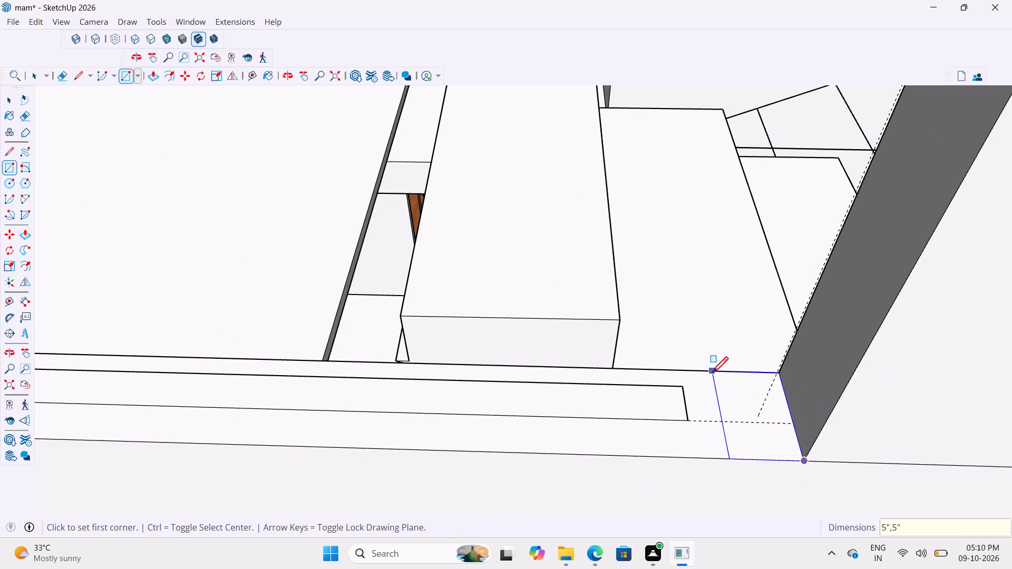
Move the base strip slightly outward and toward the corner post so its end clears the 5" square.
key("space")
left_click(665, 408)
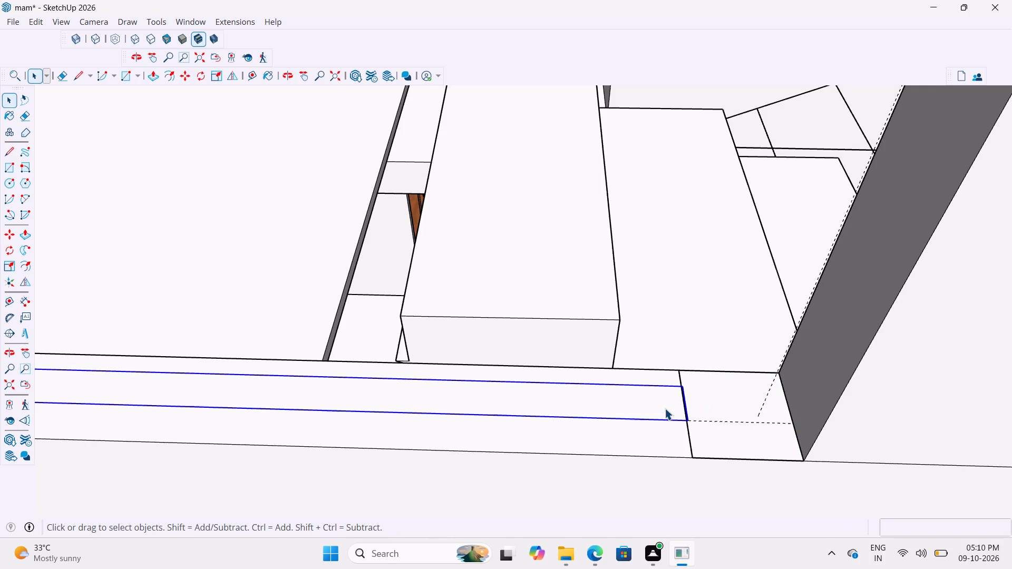
scroll(665, 408, "up", 4)
key("m")
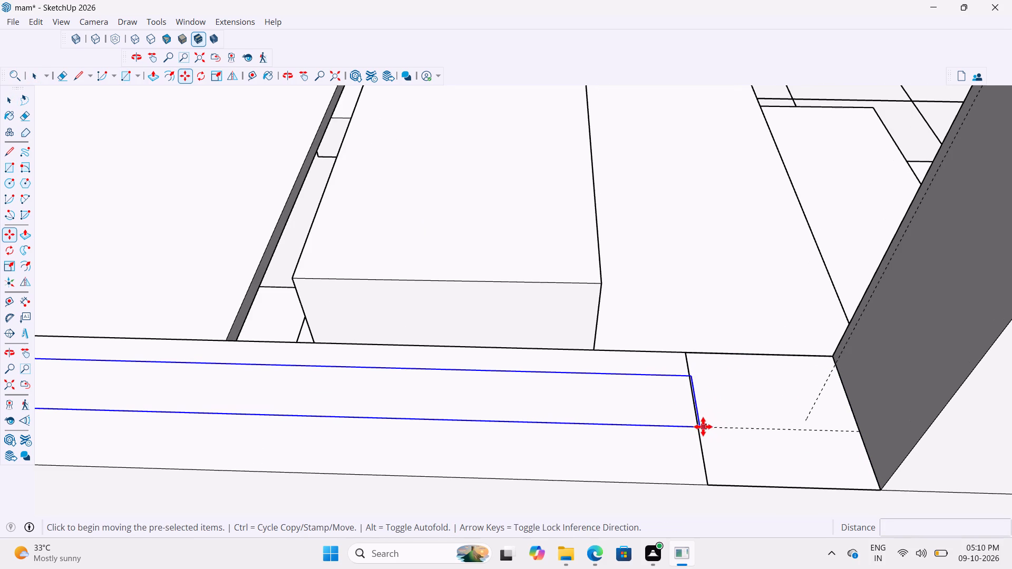
left_click(703, 427)
left_click(671, 434)
key("space")
key("space")
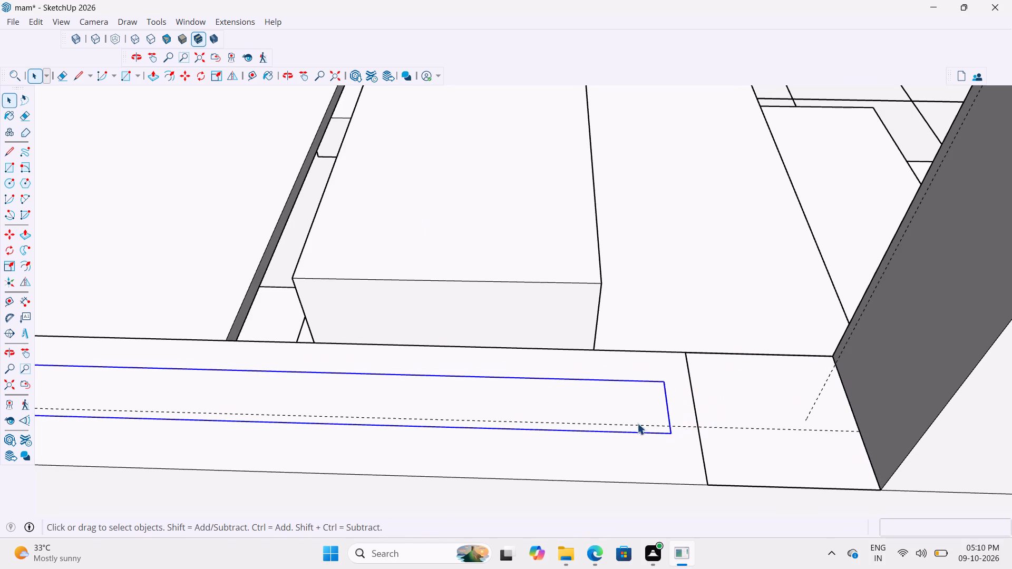
scroll(634, 417, "down", 20)
scroll(634, 417, "down", 1)
scroll(700, 381, "down", 11)
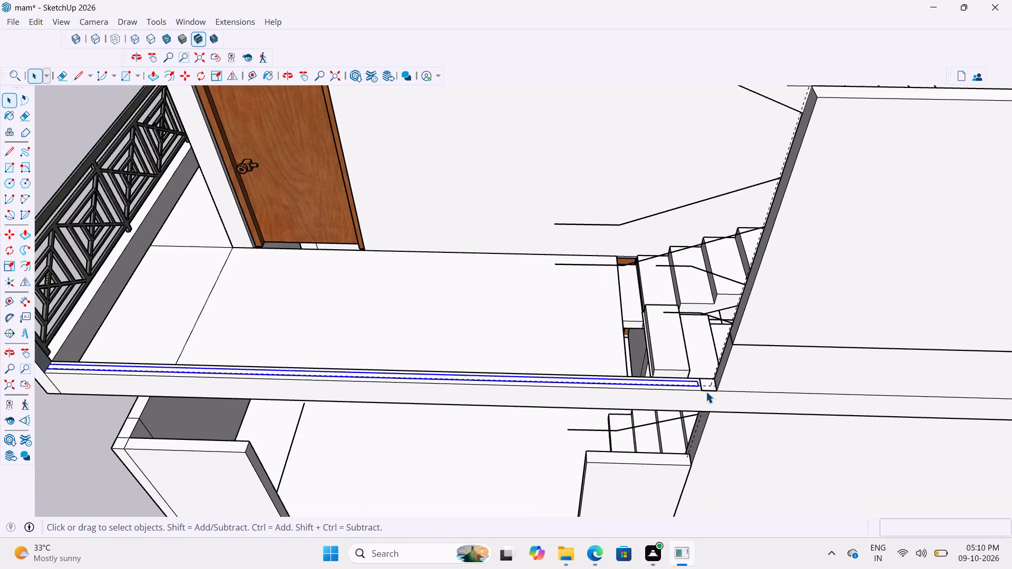
scroll(678, 333, "down", 5)
left_click(233, 396)
Push/Pull the 5" square upward to the top of the corner post, forming a post beside the staircase wall.
scroll(732, 345, "up", 3)
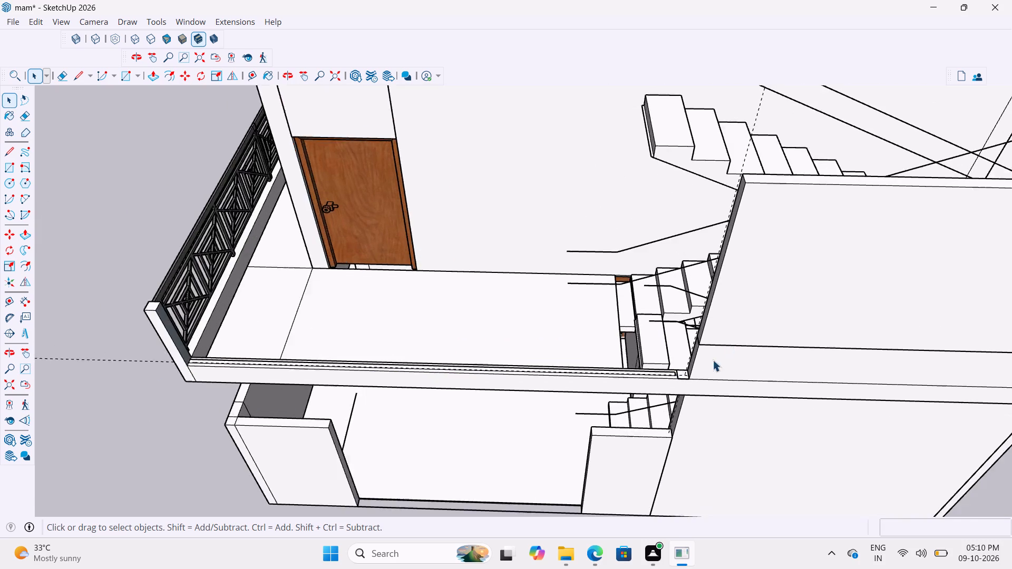
scroll(713, 360, "up", 20)
scroll(713, 360, "up", 4)
double_click(677, 390)
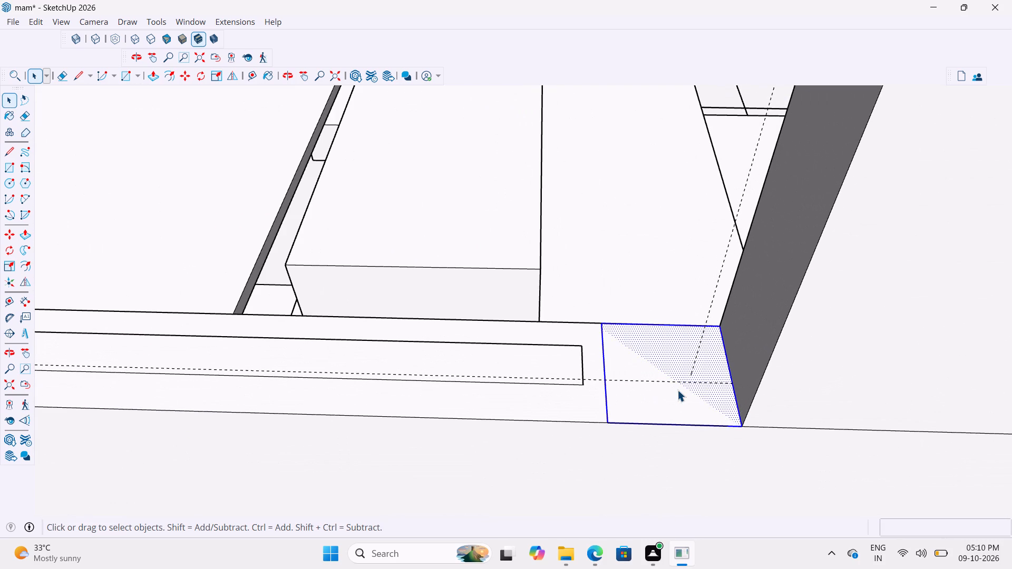
key("p")
left_click(677, 390)
scroll(696, 344, "down", 5)
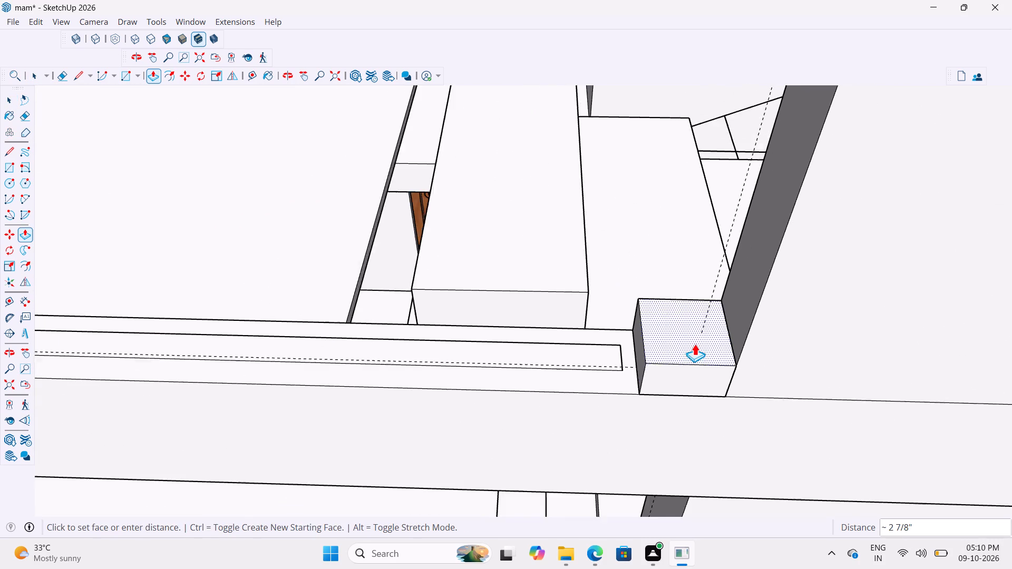
scroll(695, 344, "down", 20)
scroll(695, 344, "down", 12)
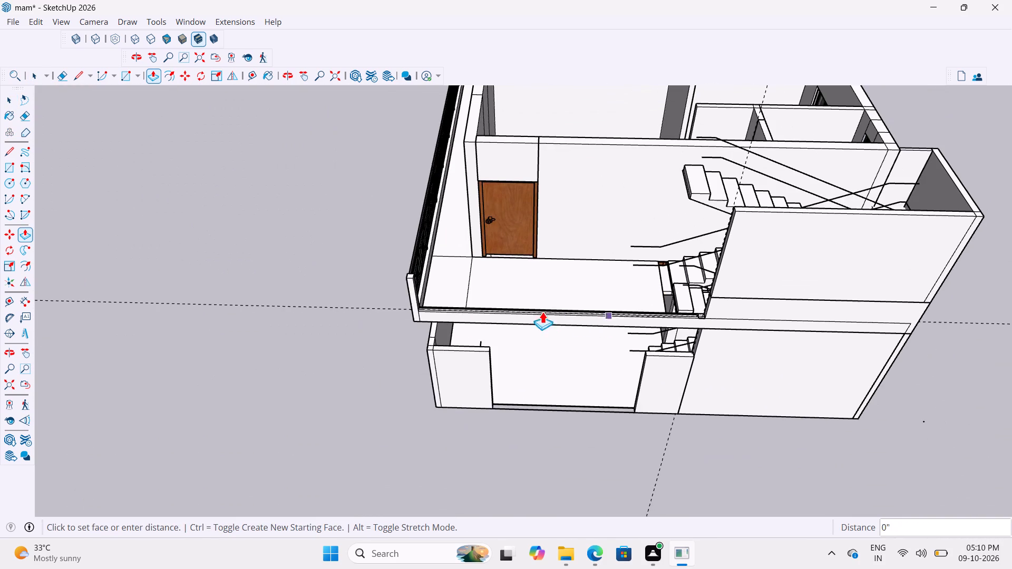
scroll(415, 277, "up", 13)
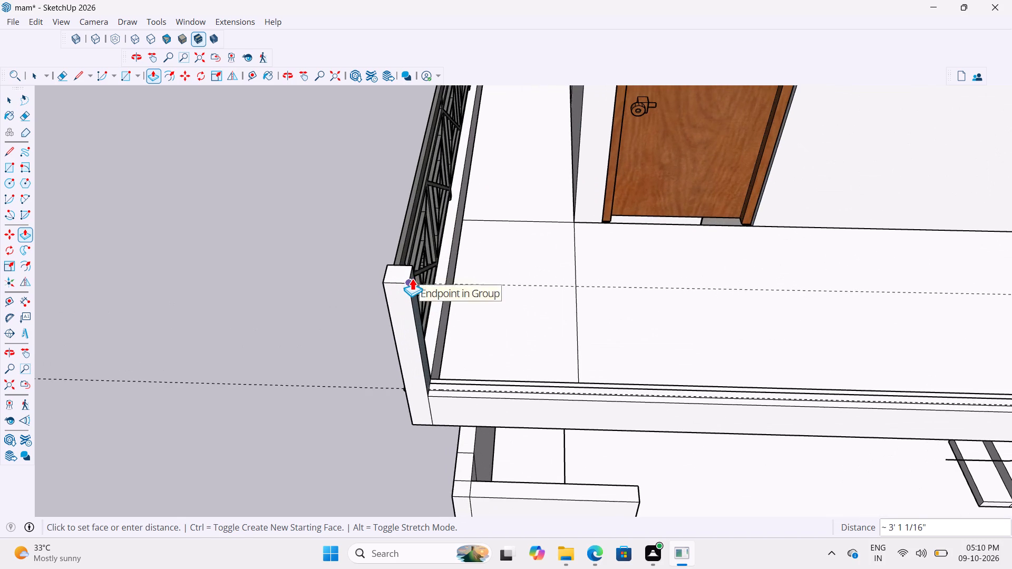
left_click(412, 278)
scroll(401, 278, "down", 14)
key("space")
key("space")
left_click(299, 290)
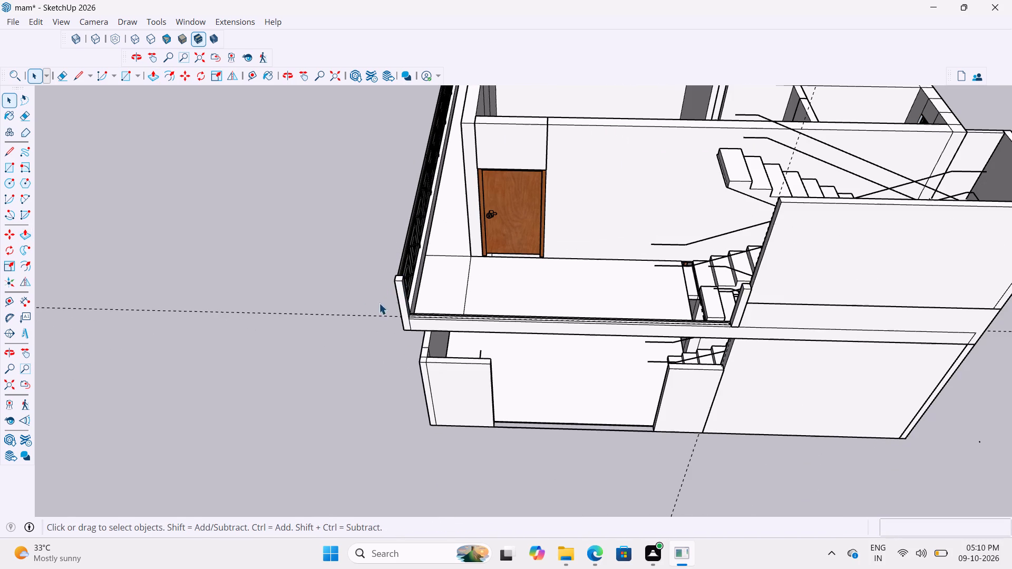
Examine how the base strip meets the corner post at its far end.
scroll(545, 332, "up", 19)
scroll(393, 307, "down", 10)
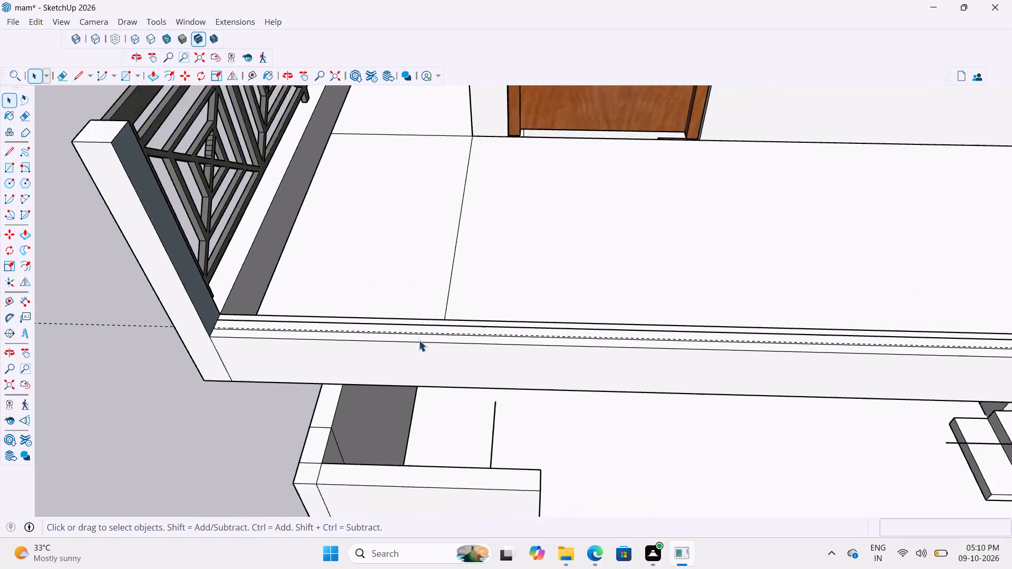
scroll(314, 337, "up", 8)
scroll(295, 336, "down", 4)
middle_click_drag(335, 337, 279, 365)
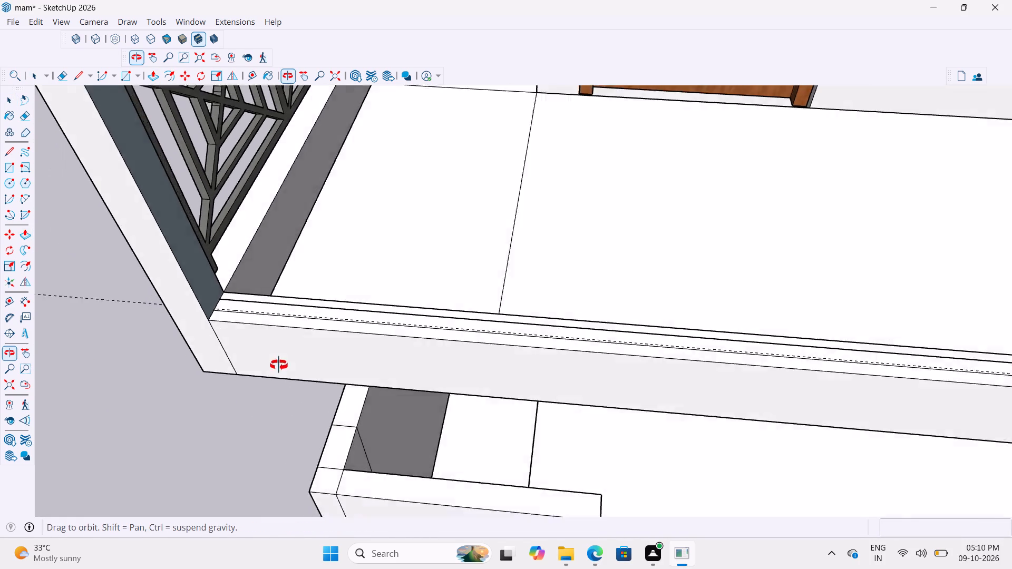
middle_click_drag(279, 365, 275, 367)
scroll(318, 321, "up", 9)
scroll(423, 290, "down", 18)
left_click(258, 390)
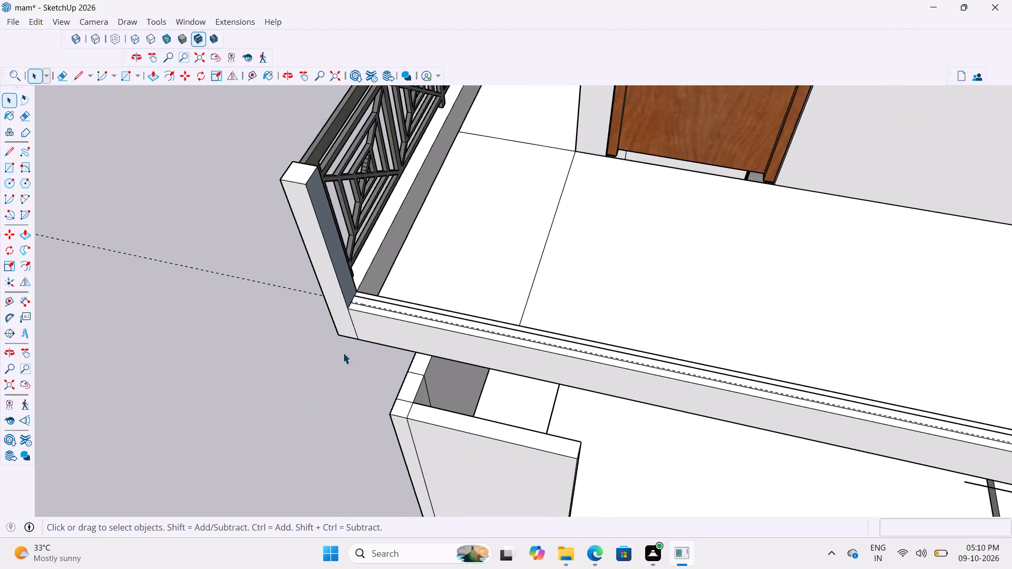
Move the base strip off the front parapet into the open space beside the house and delete it.
scroll(342, 355, "down", 5)
scroll(848, 465, "up", 14)
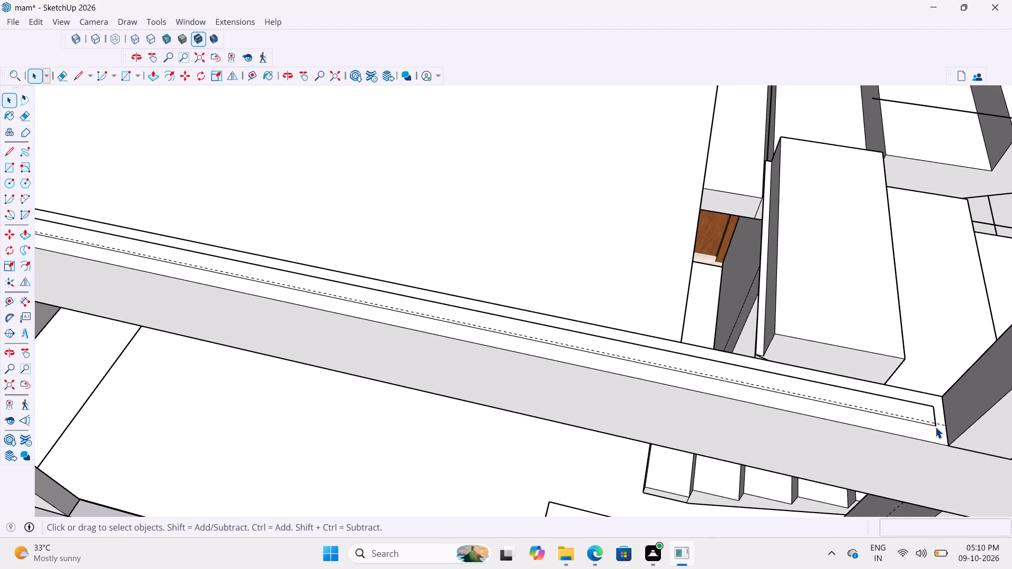
left_click(935, 424)
scroll(935, 424, "up", 8)
scroll(839, 403, "down", 5)
scroll(903, 415, "up", 3)
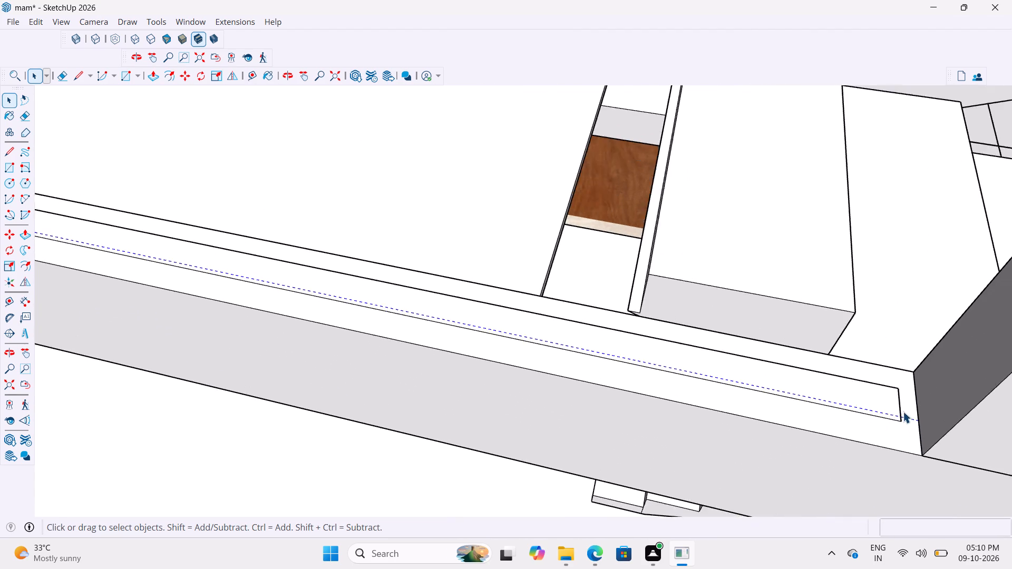
scroll(903, 411, "up", 9)
left_click(896, 405)
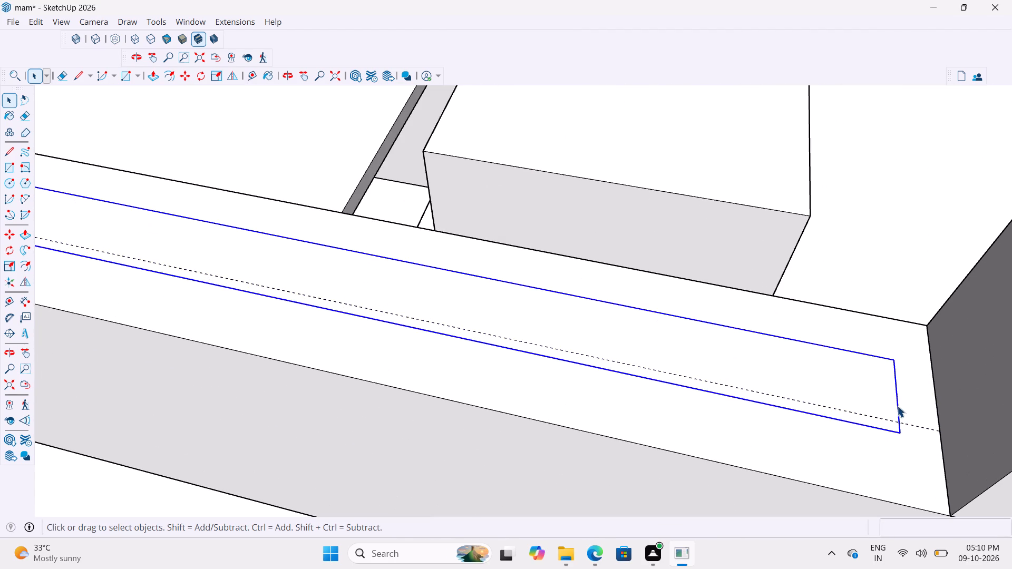
key("m")
left_click(901, 430)
scroll(896, 401, "down", 13)
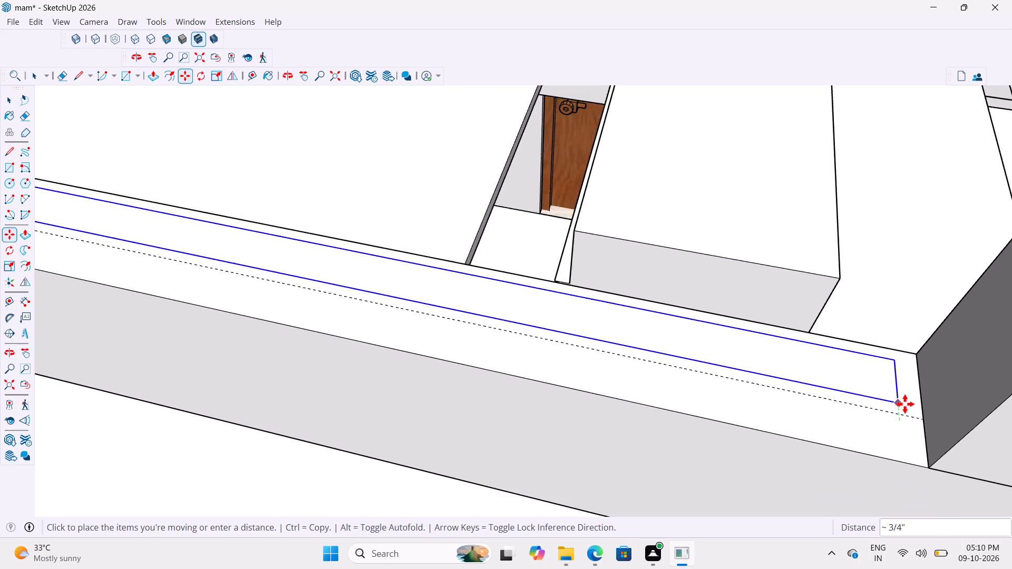
scroll(905, 404, "down", 20)
scroll(905, 404, "down", 20)
scroll(905, 404, "down", 2)
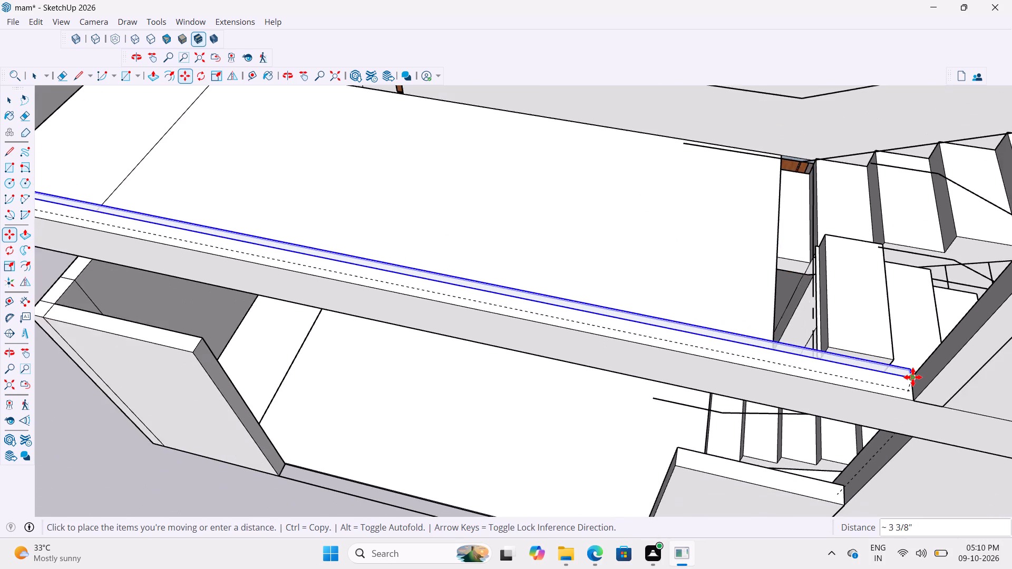
scroll(913, 377, "down", 9)
left_click(282, 277)
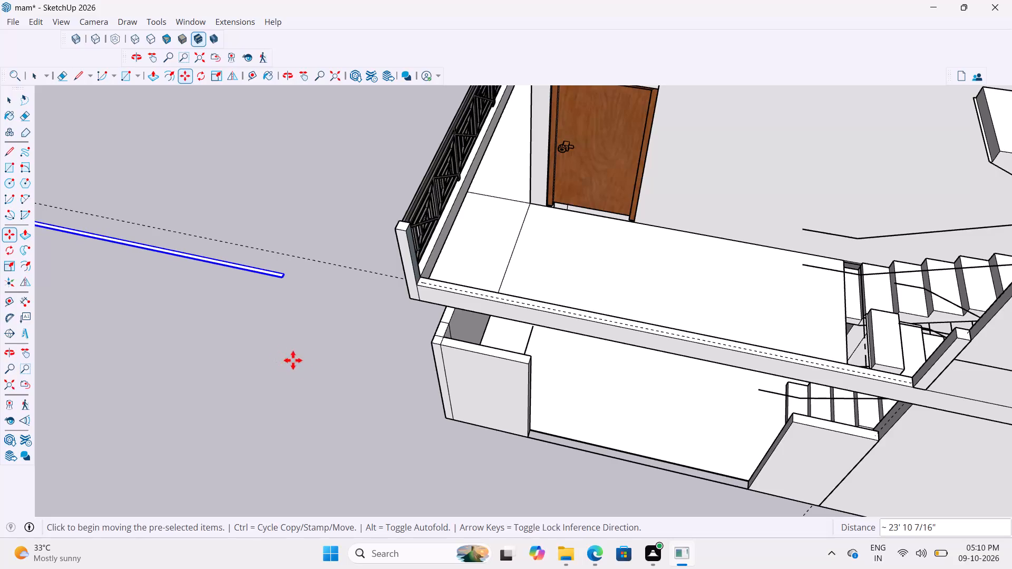
key("space")
left_click(323, 370)
scroll(265, 327, "down", 10)
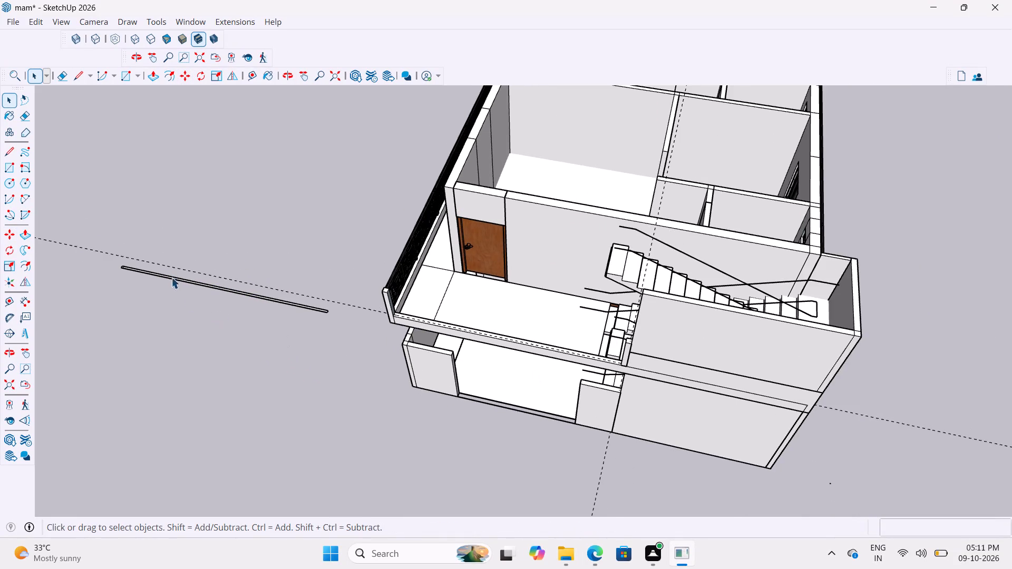
left_click_drag(156, 268, 372, 387)
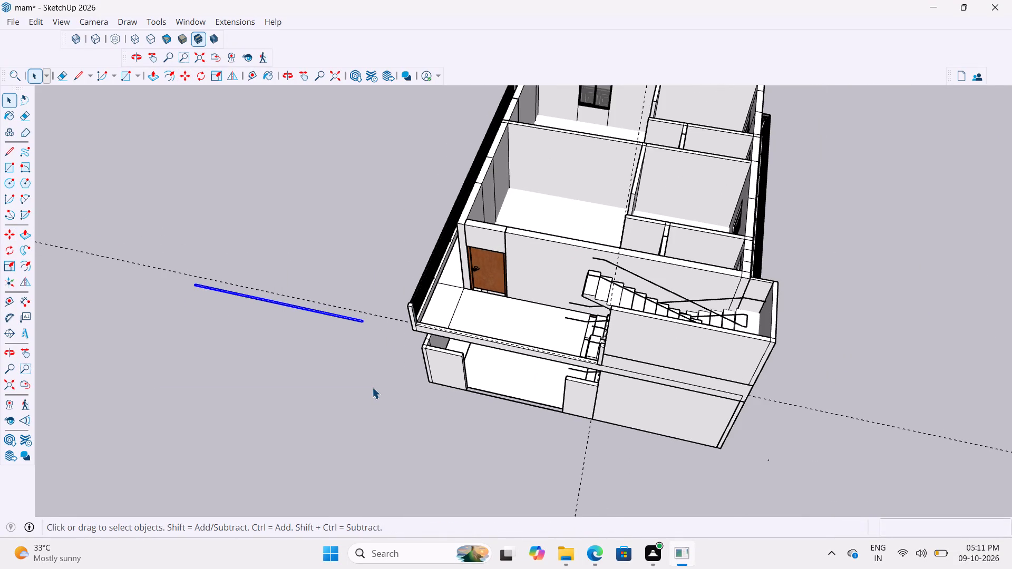
key("Delete")
Delete all guides from the model.
left_click(40, 18)
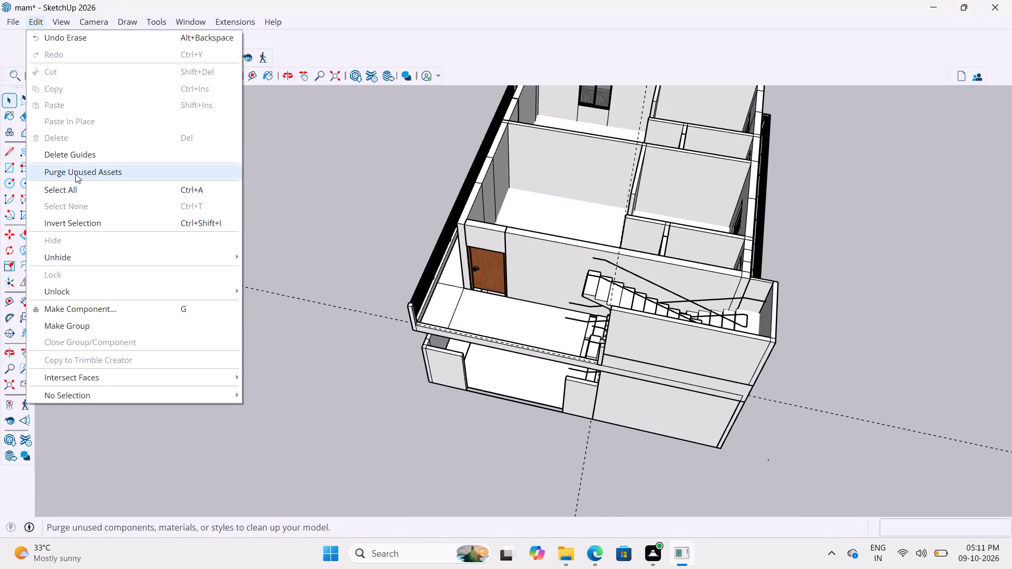
left_click(84, 156)
Examine the cleared front parapet between the corner post and the staircase-wall post.
scroll(471, 312, "up", 12)
middle_click_drag(476, 332, 607, 321)
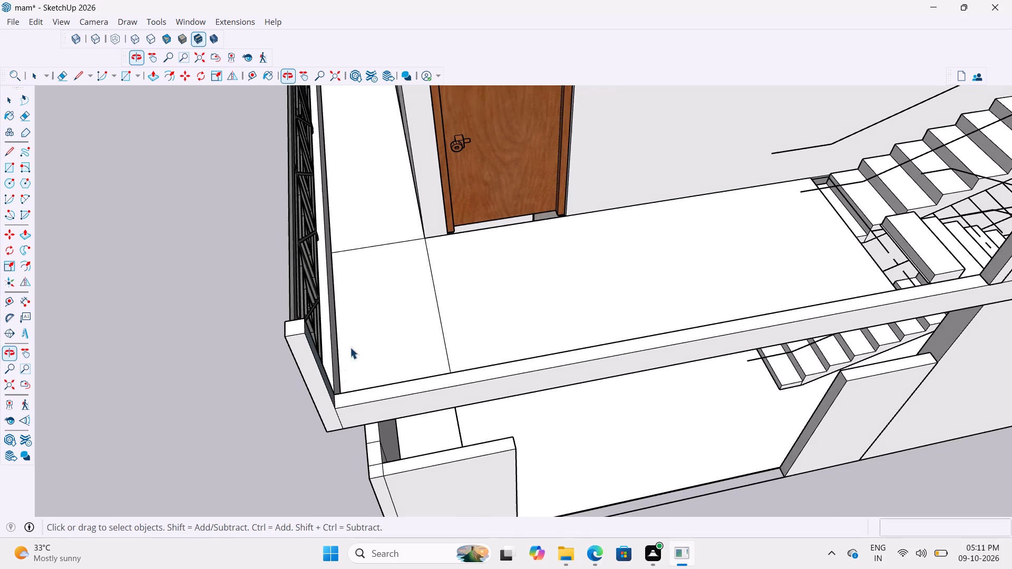
scroll(359, 391, "up", 3)
middle_click_drag(381, 359, 332, 247)
scroll(474, 306, "down", 10)
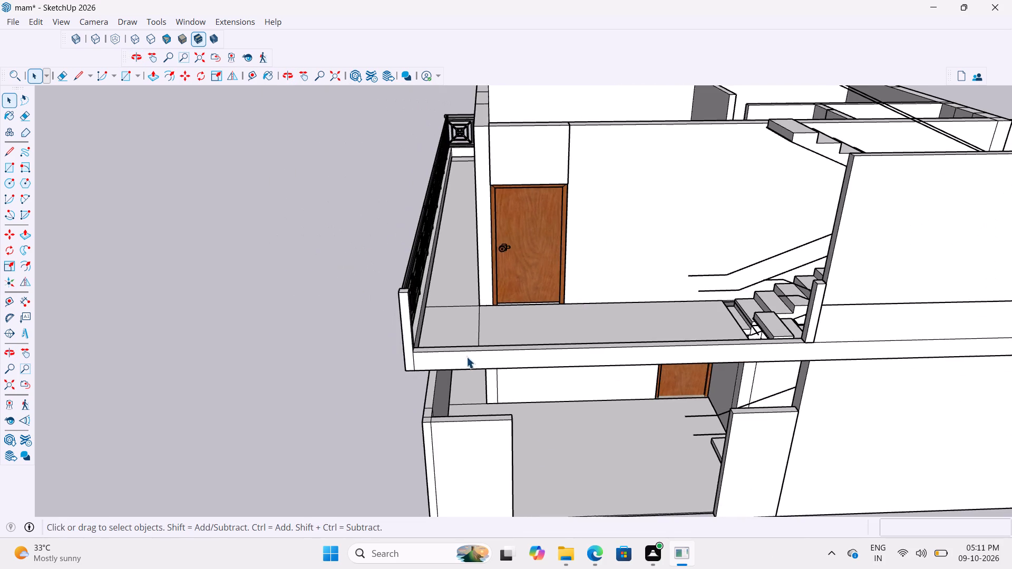
middle_click_drag(495, 296, 485, 265)
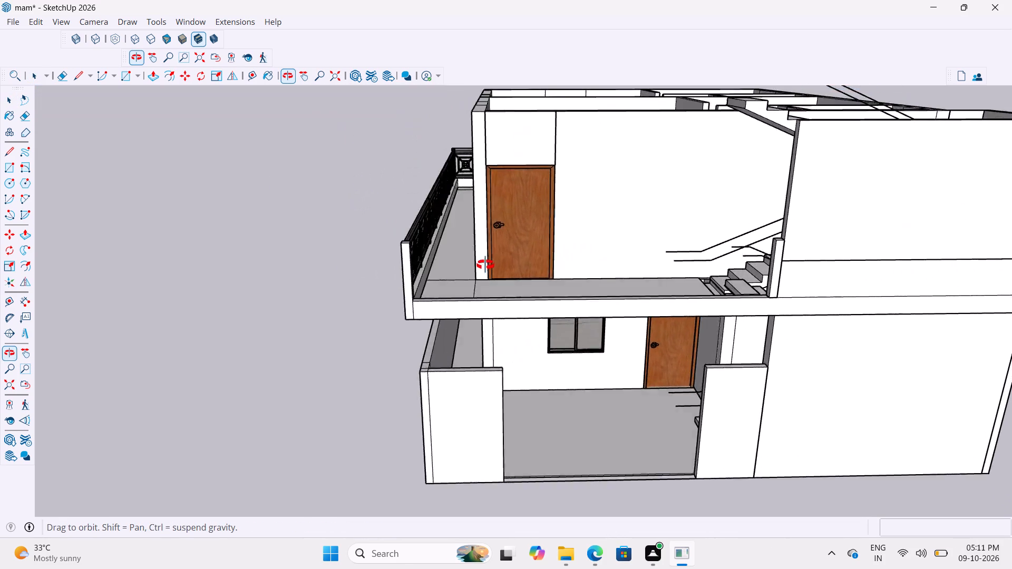
middle_click_drag(485, 265, 451, 287)
scroll(365, 272, "up", 7)
scroll(379, 270, "down", 9)
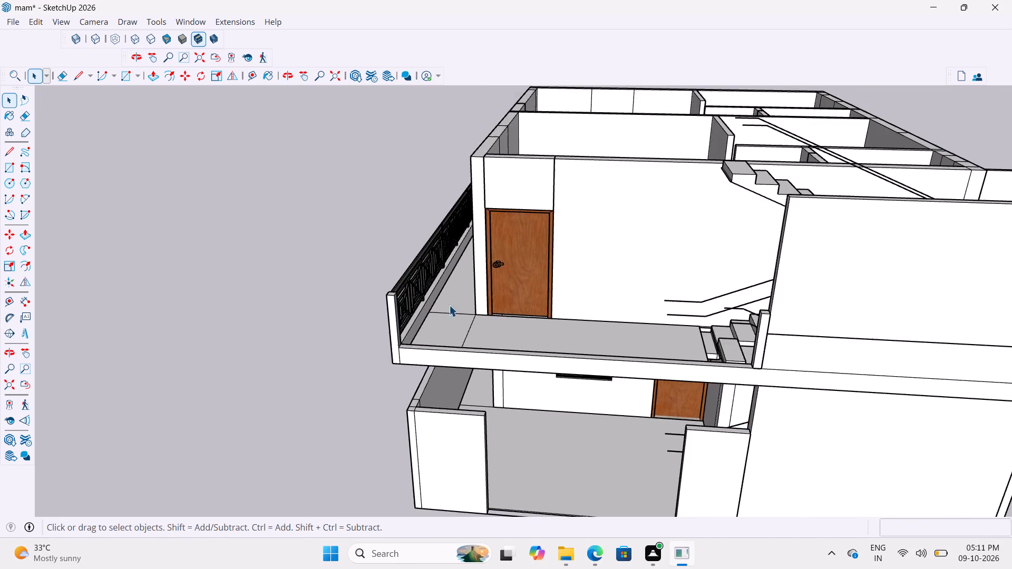
Examine the balcony railings around the house and how adjoining runs meet at the outer corners.
middle_click_drag(469, 257, 1011, 269)
scroll(463, 246, "down", 8)
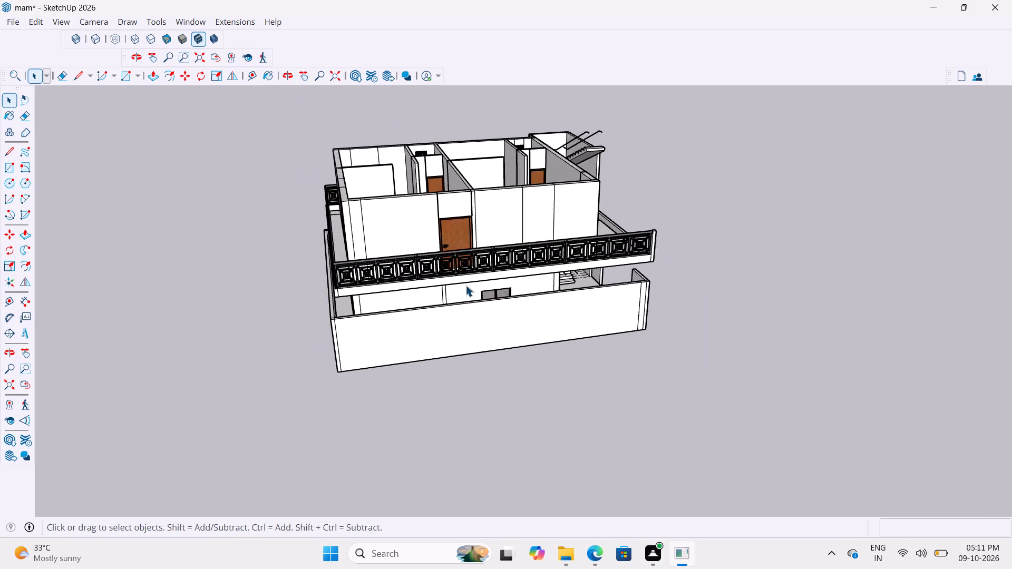
scroll(465, 285, "down", 1)
middle_click_drag(311, 231, 755, 209)
scroll(717, 286, "up", 8)
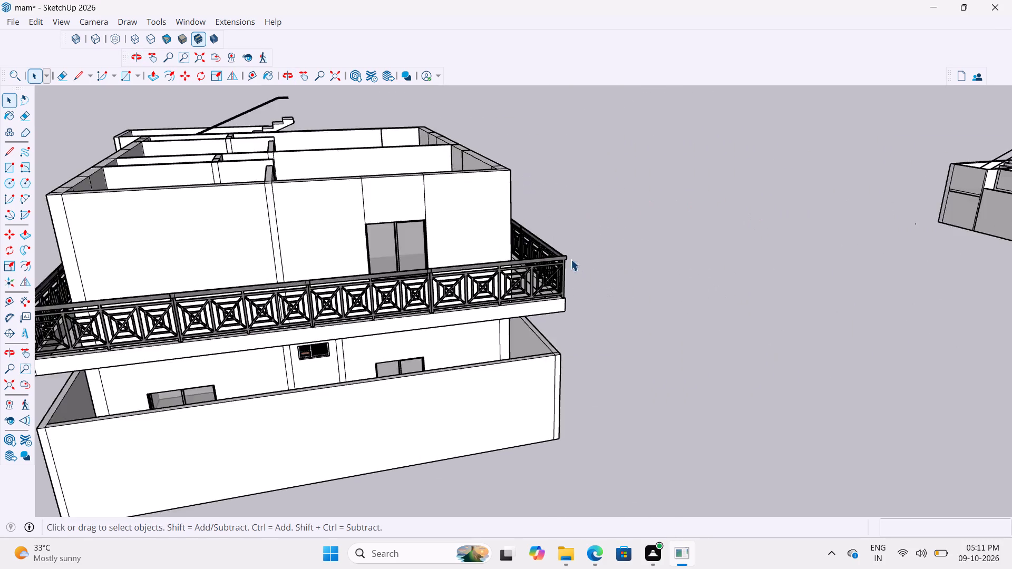
scroll(571, 259, "up", 3)
middle_click_drag(546, 258, 238, 269)
scroll(381, 237, "up", 6)
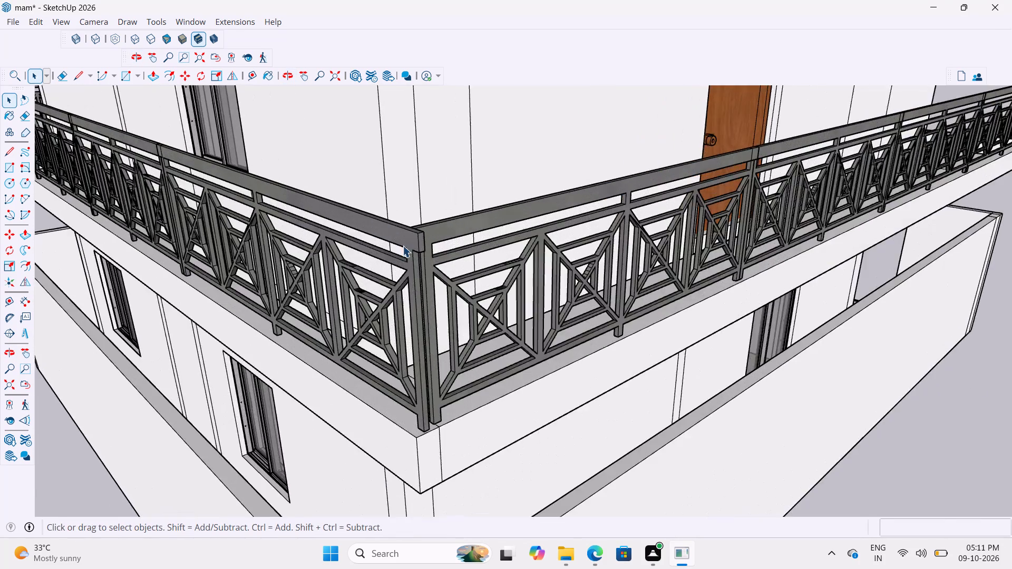
scroll(403, 246, "up", 7)
middle_click_drag(449, 230, 209, 249)
scroll(456, 213, "up", 2)
scroll(559, 319, "down", 2)
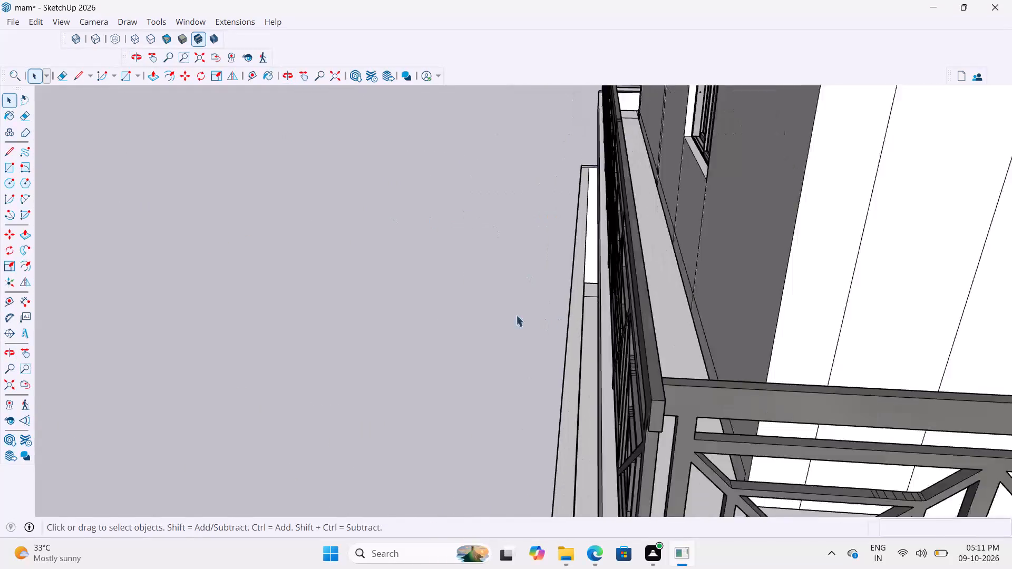
scroll(516, 315, "down", 7)
middle_click_drag(544, 279, 905, 333)
scroll(315, 151, "up", 7)
middle_click_drag(362, 187, 564, 162)
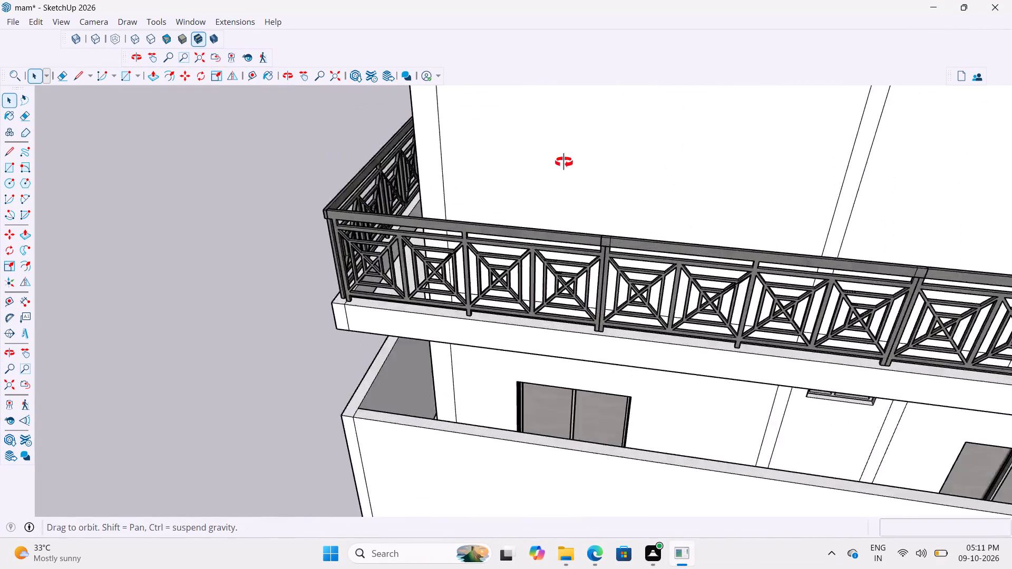
middle_click_drag(564, 162, 623, 155)
scroll(321, 303, "up", 15)
middle_click_drag(400, 221, 277, 214)
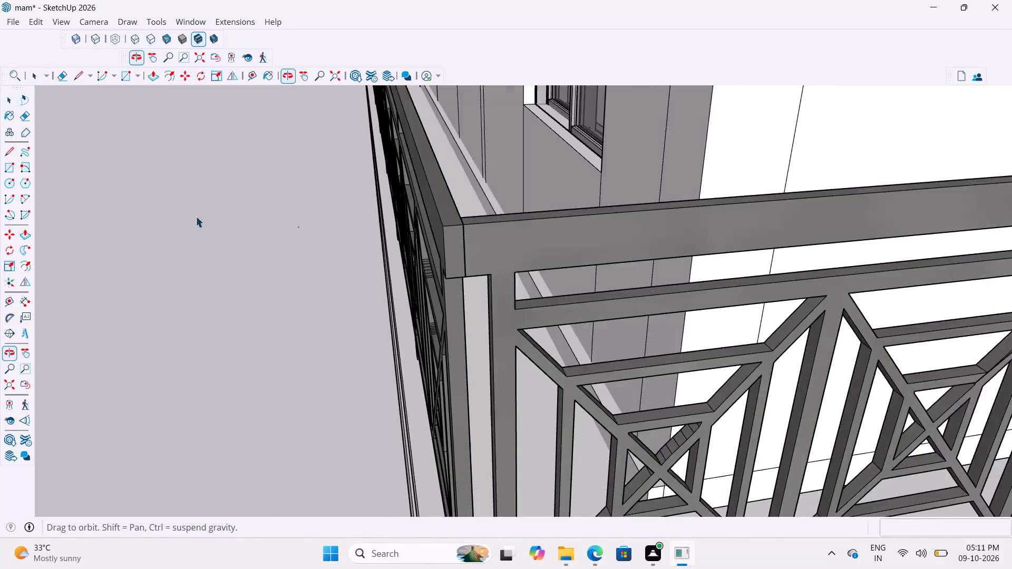
scroll(188, 214, "down", 16)
scroll(372, 223, "up", 17)
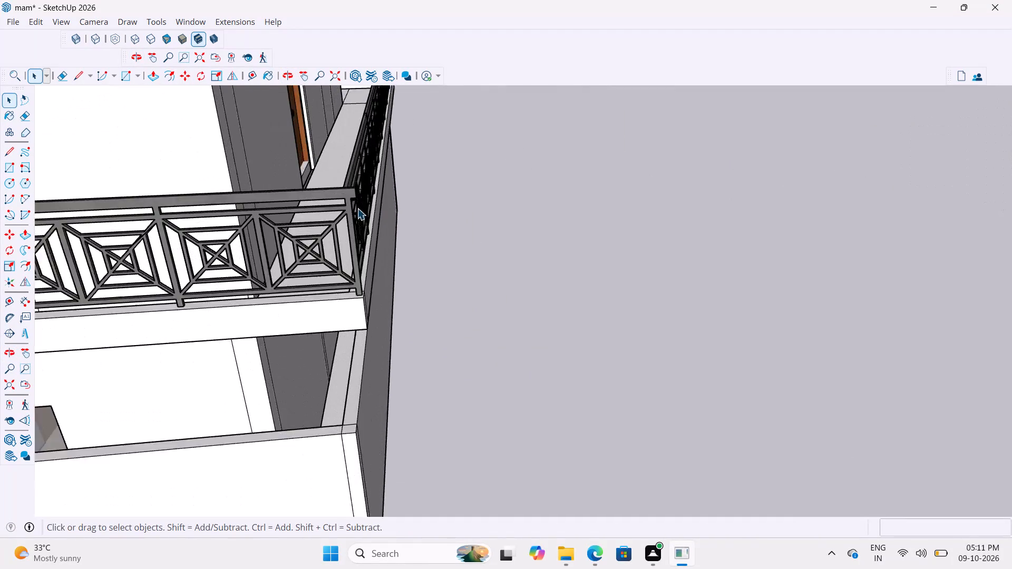
scroll(357, 208, "up", 2)
middle_click_drag(359, 212, 250, 229)
scroll(316, 176, "up", 7)
middle_click_drag(339, 185, 235, 238)
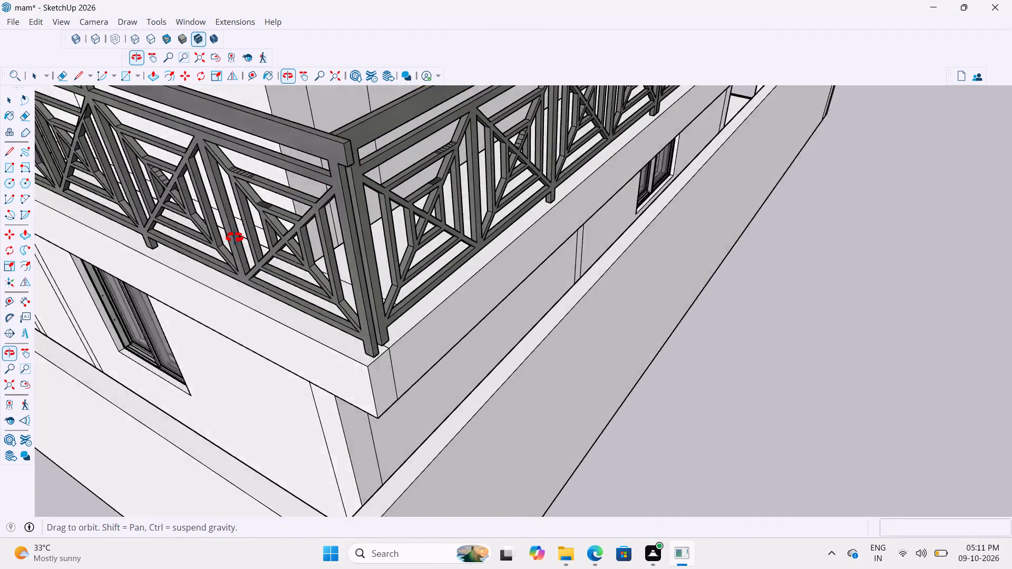
middle_click_drag(235, 238, 225, 240)
scroll(279, 301, "down", 8)
scroll(313, 247, "up", 12)
Scale one railing run slightly along the red axis at the outer corner where two railings meet.
left_click(316, 270)
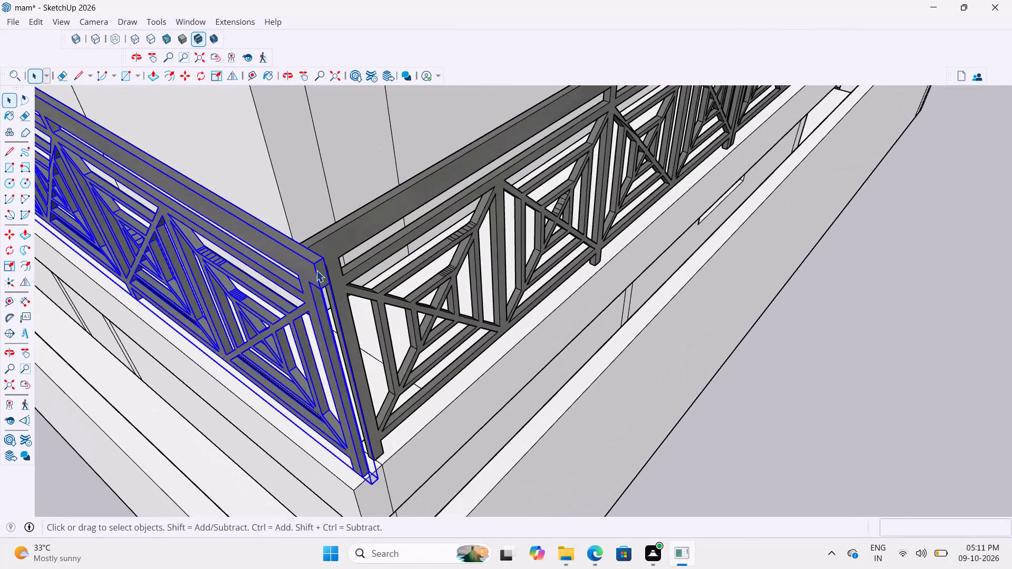
key("s")
left_click(355, 389)
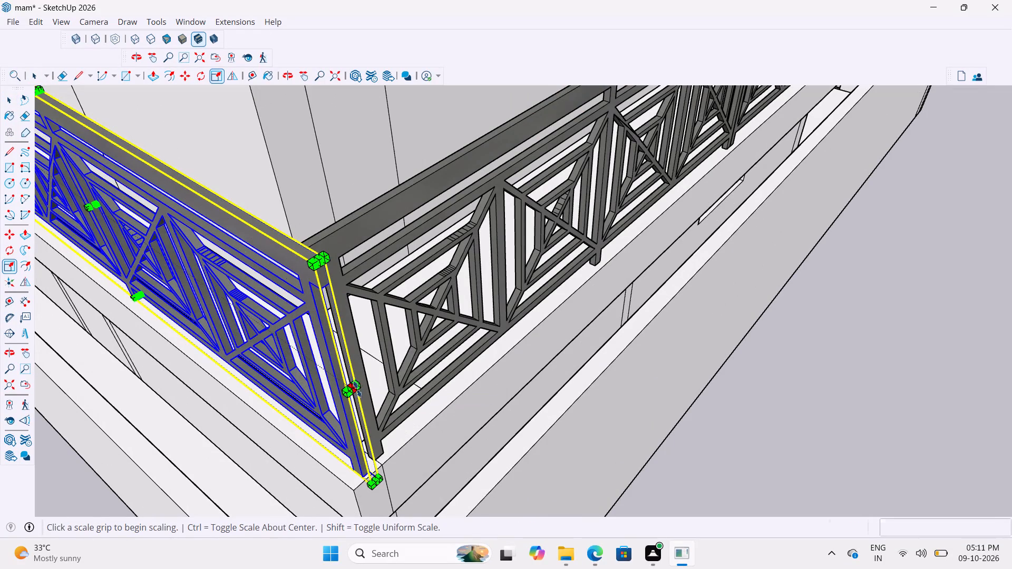
left_click(356, 377)
scroll(329, 253, "up", 11)
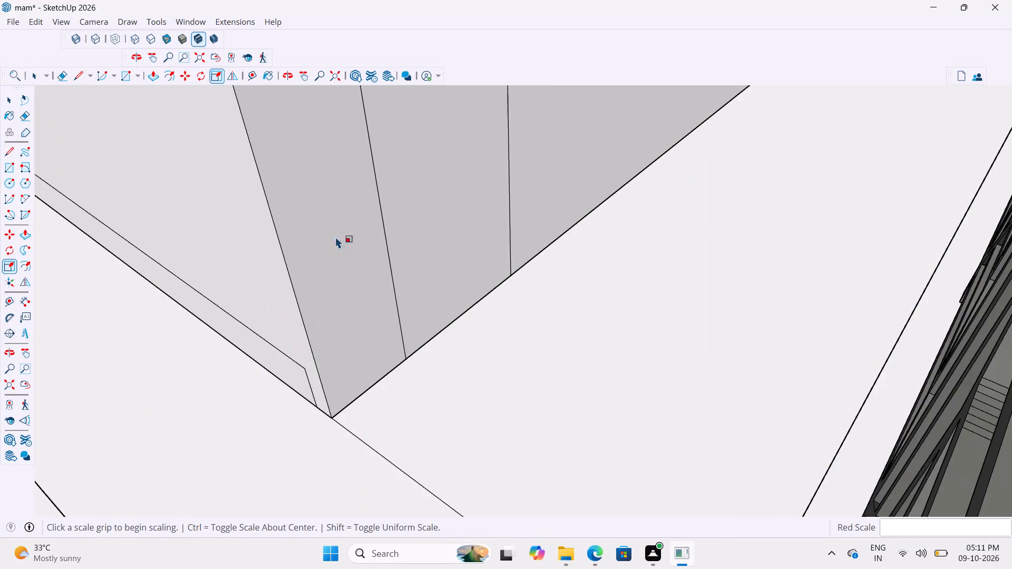
scroll(404, 241, "down", 10)
left_click(842, 419)
scroll(411, 227, "up", 2)
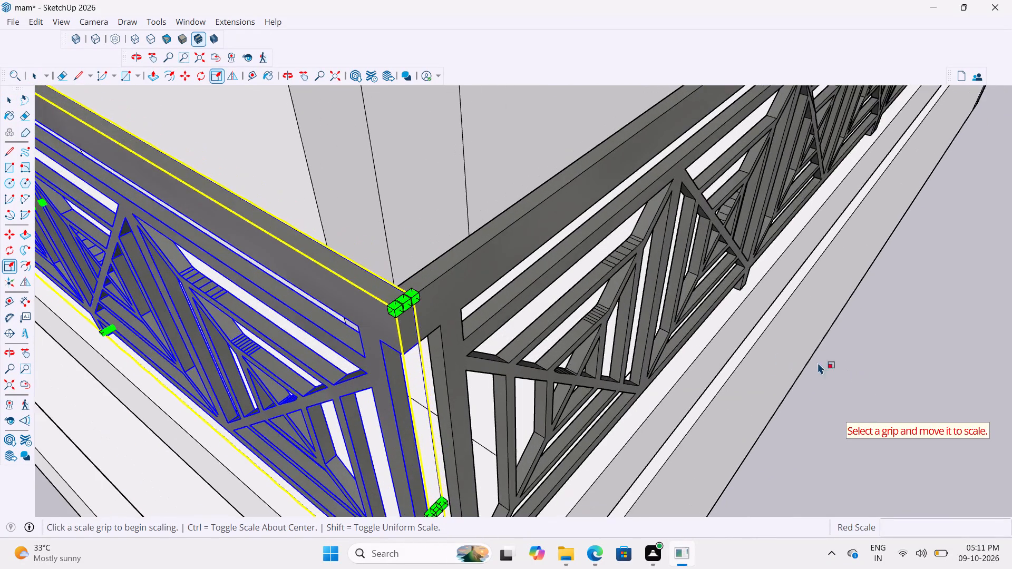
scroll(800, 352, "down", 4)
key("space")
key("space")
left_click(877, 364)
Examine the corner joint between the two railing runs and the long railing on the door side.
scroll(704, 335, "up", 4)
middle_click_drag(715, 336, 579, 299)
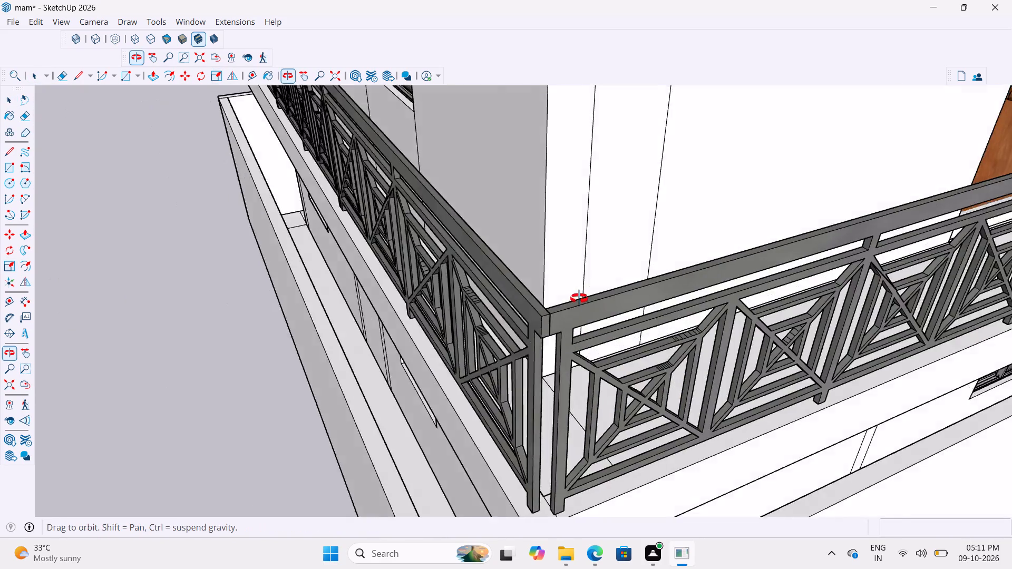
middle_click_drag(579, 299, 533, 296)
scroll(494, 309, "up", 7)
scroll(429, 288, "down", 19)
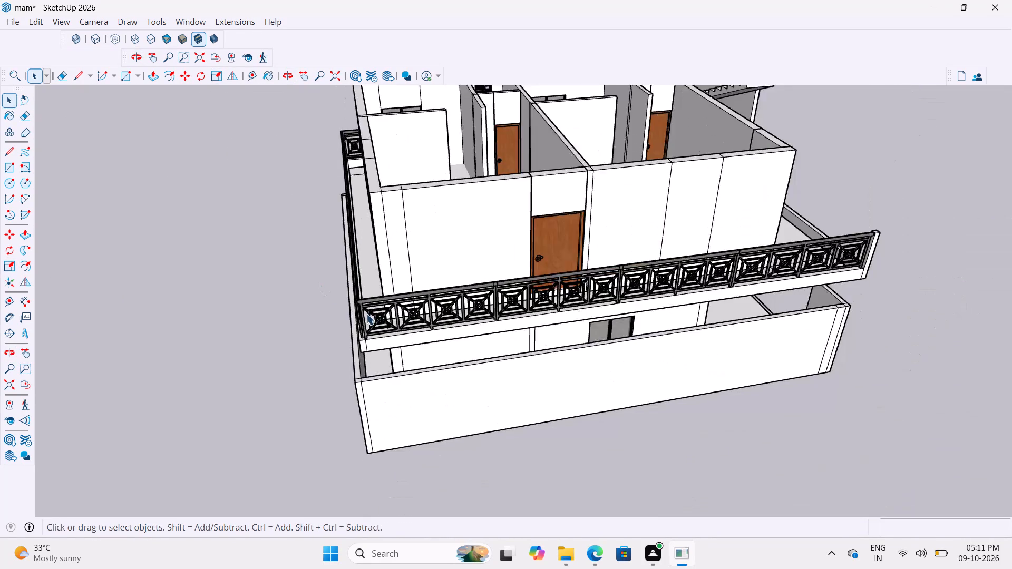
scroll(366, 313, "down", 6)
left_click(830, 181)
Examine the front balcony edge, the staircase opening in the floor and the post beside the staircase wall.
scroll(694, 253, "up", 3)
middle_click_drag(763, 321, 297, 332)
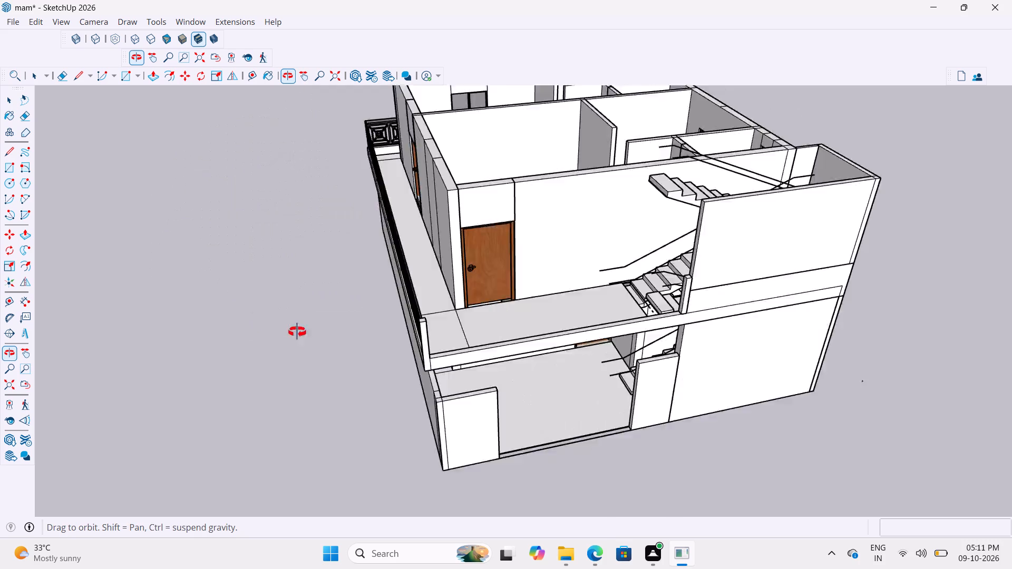
middle_click_drag(297, 332, 216, 312)
scroll(408, 331, "up", 3)
scroll(474, 363, "down", 5)
scroll(504, 325, "up", 3)
middle_click_drag(508, 331, 560, 305)
scroll(696, 285, "up", 12)
scroll(761, 305, "down", 11)
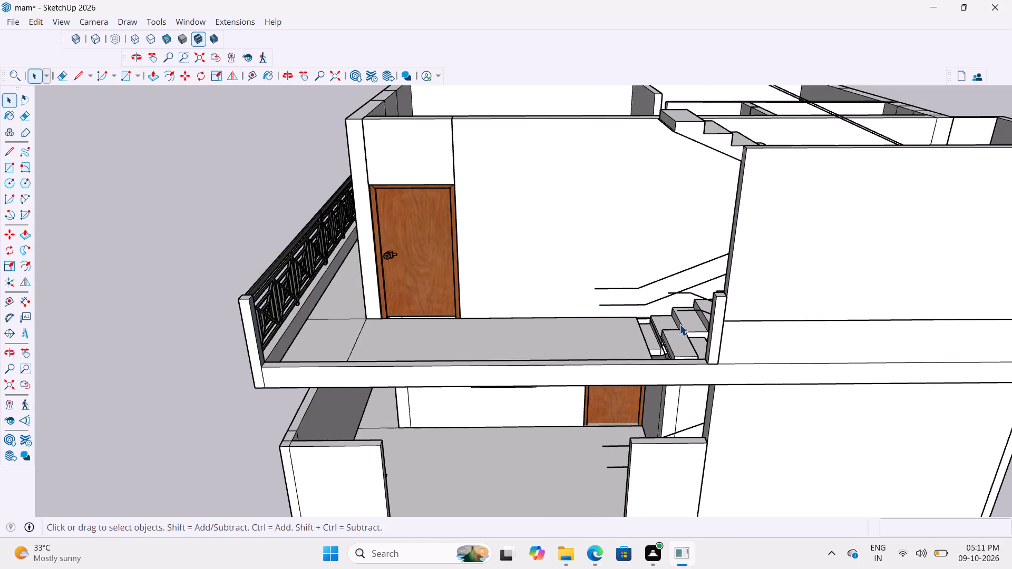
scroll(682, 322, "up", 13)
middle_click_drag(669, 341, 541, 310)
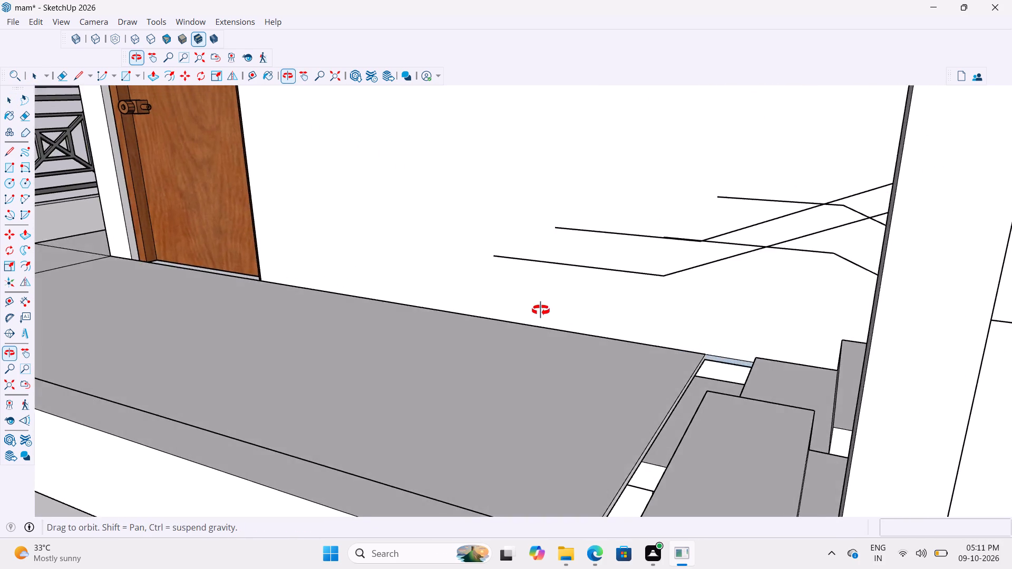
middle_click_drag(541, 310, 544, 312)
scroll(680, 371, "down", 4)
middle_click_drag(702, 379, 978, 492)
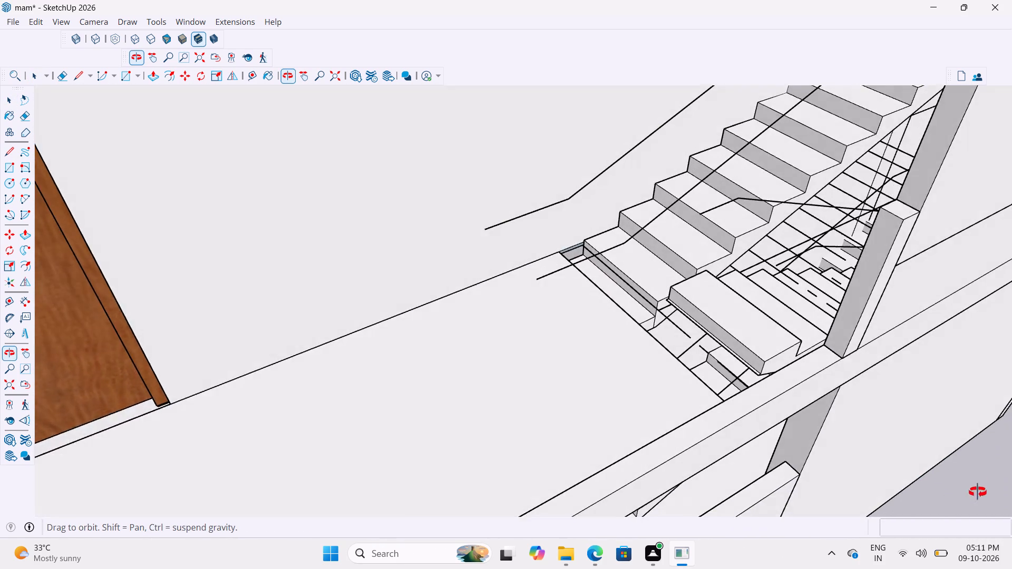
middle_click_drag(978, 492, 1006, 506)
scroll(844, 284, "down", 8)
middle_click_drag(806, 238, 863, 256)
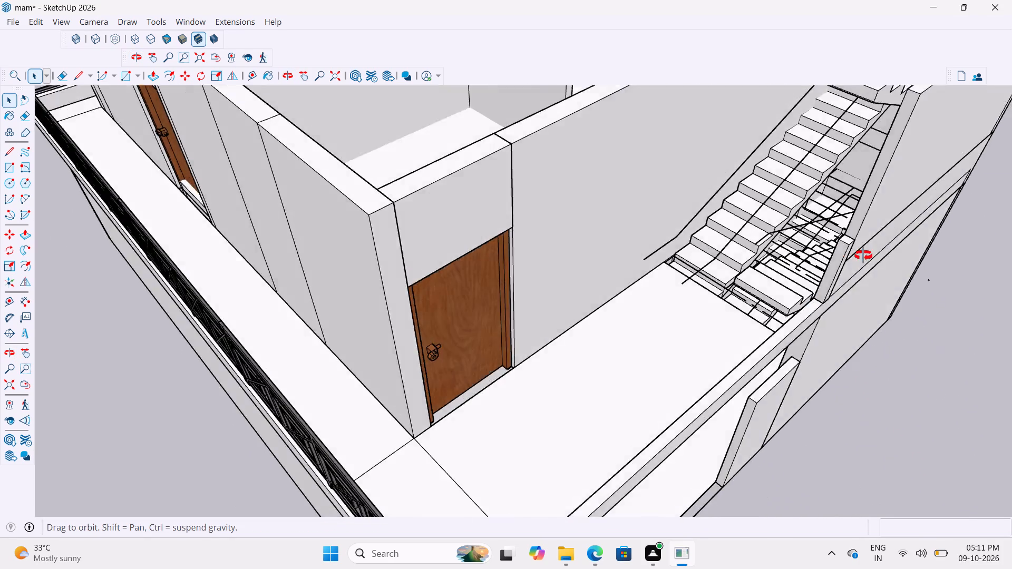
middle_click_drag(863, 256, 909, 285)
scroll(742, 207, "up", 15)
middle_click_drag(705, 212, 656, 196)
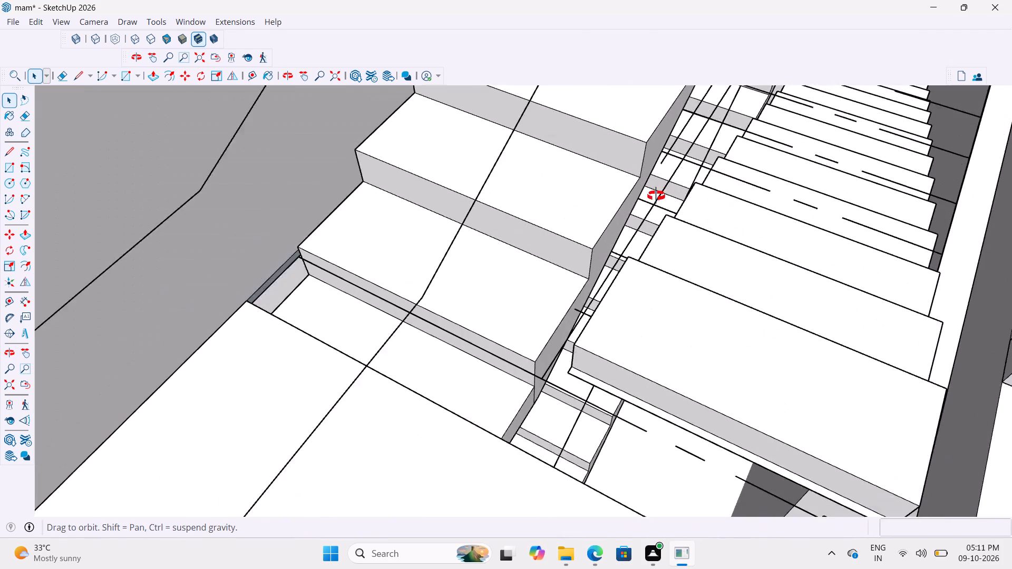
middle_click_drag(656, 196, 392, 66)
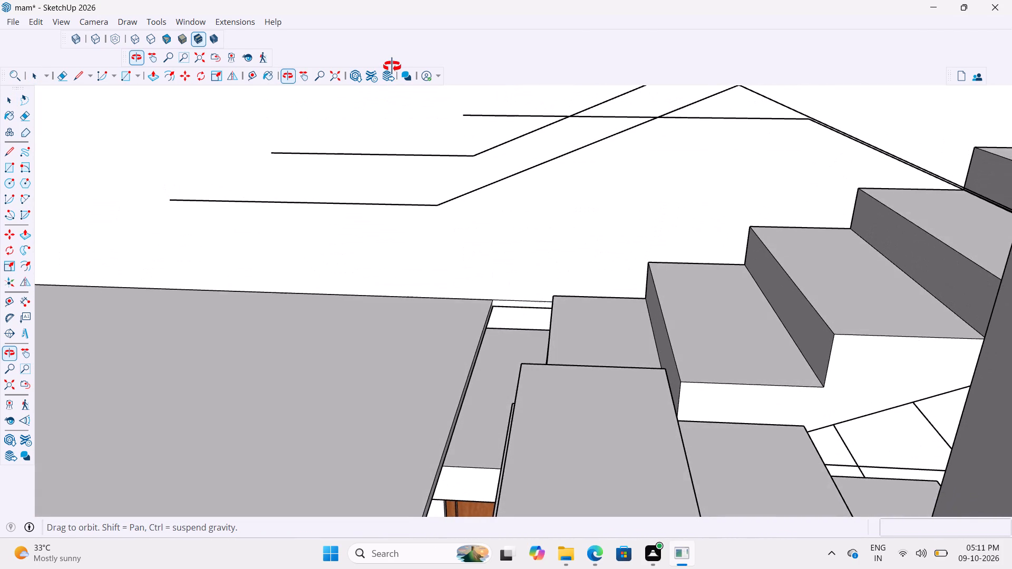
middle_click_drag(392, 66, 395, 60)
scroll(537, 325, "down", 4)
middle_click_drag(543, 322, 736, 295)
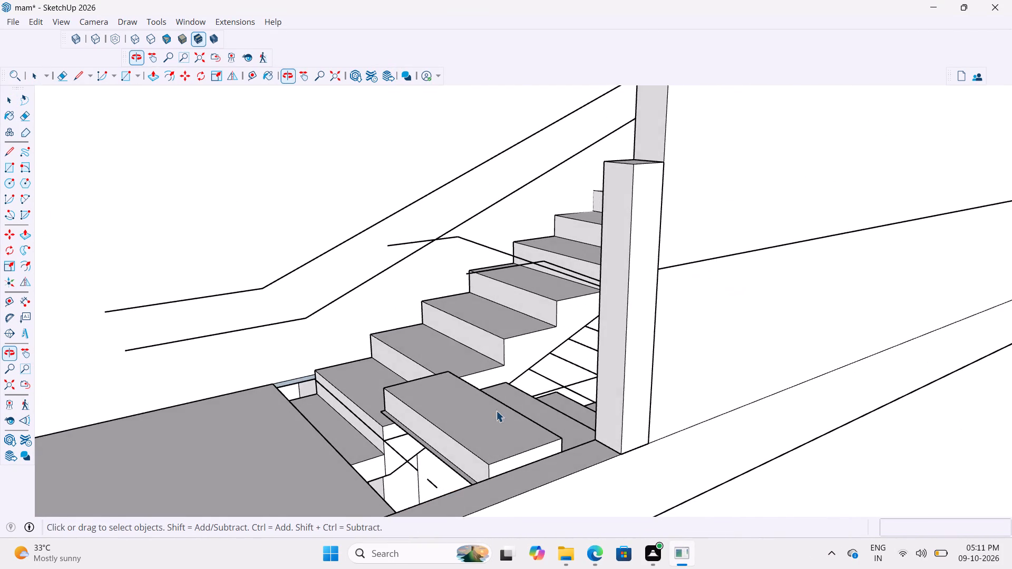
Examine the staircase opening in the upper floor and the gap between the floor slab and the steps.
scroll(370, 468, "up", 11)
middle_click_drag(376, 452, 291, 385)
scroll(403, 411, "down", 9)
scroll(420, 357, "down", 1)
middle_click_drag(421, 358, 460, 437)
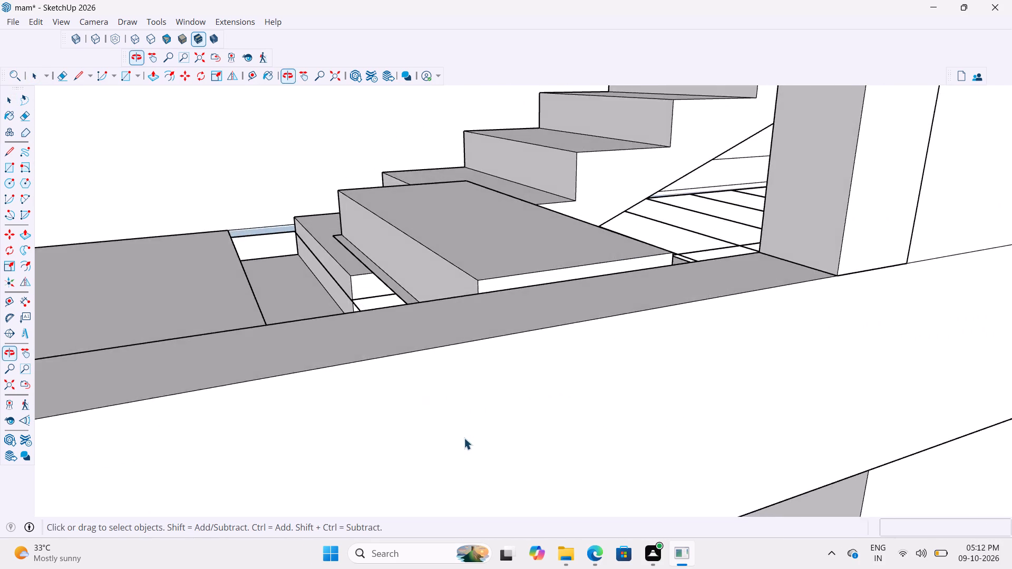
scroll(464, 438, "down", 9)
middle_click_drag(488, 344, 774, 443)
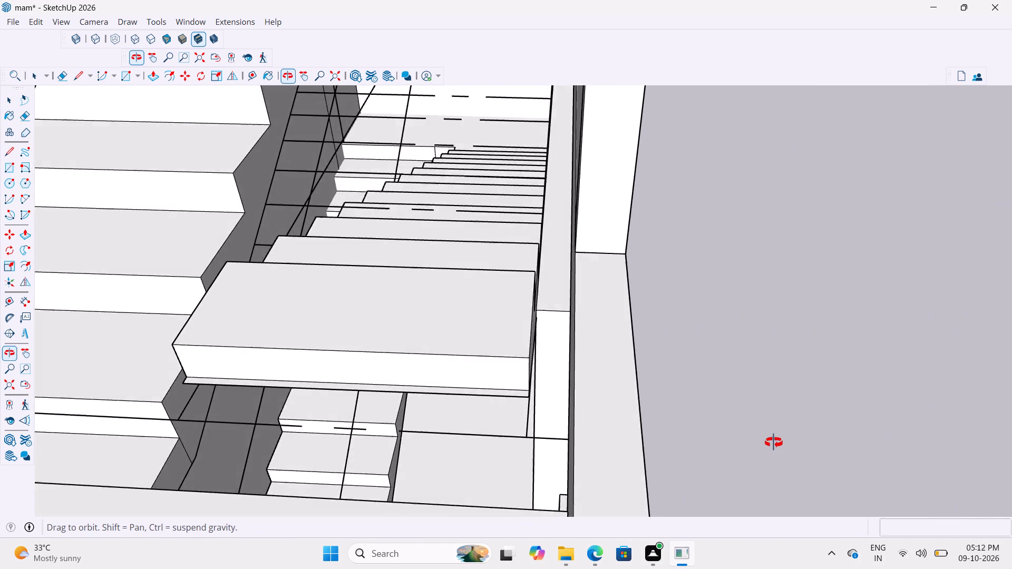
middle_click_drag(774, 443, 433, 509)
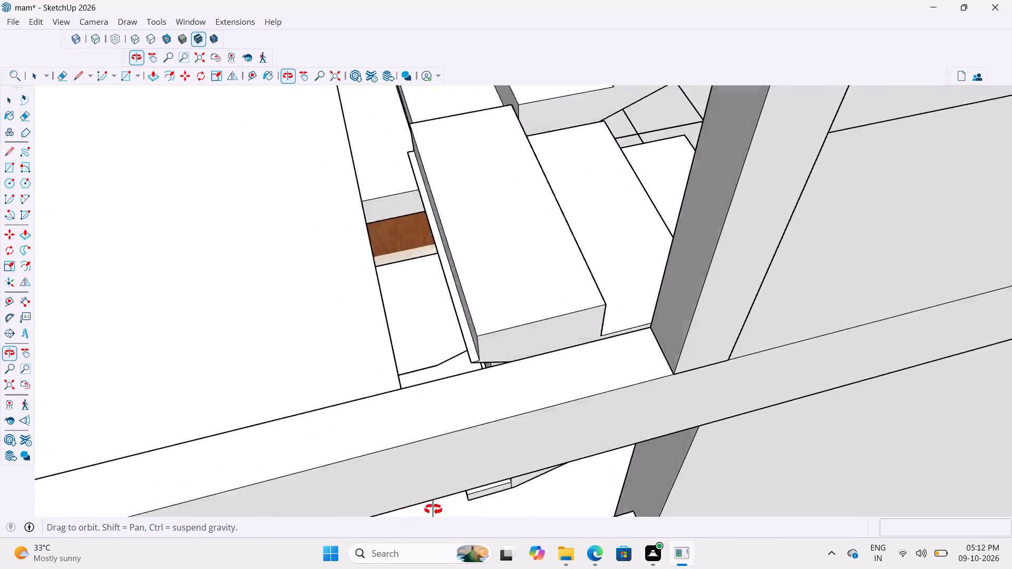
middle_click_drag(433, 509, 256, 477)
scroll(490, 268, "up", 3)
scroll(473, 286, "down", 4)
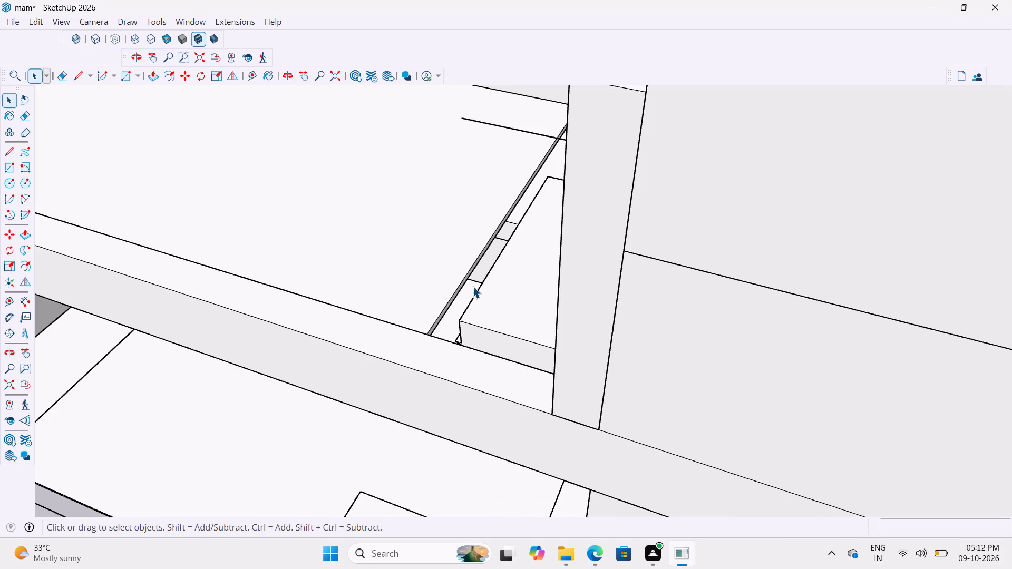
Push/pull the upper floor slab's edge face at the staircase opening about 7 3/4" toward the steps.
scroll(446, 309, "up", 12)
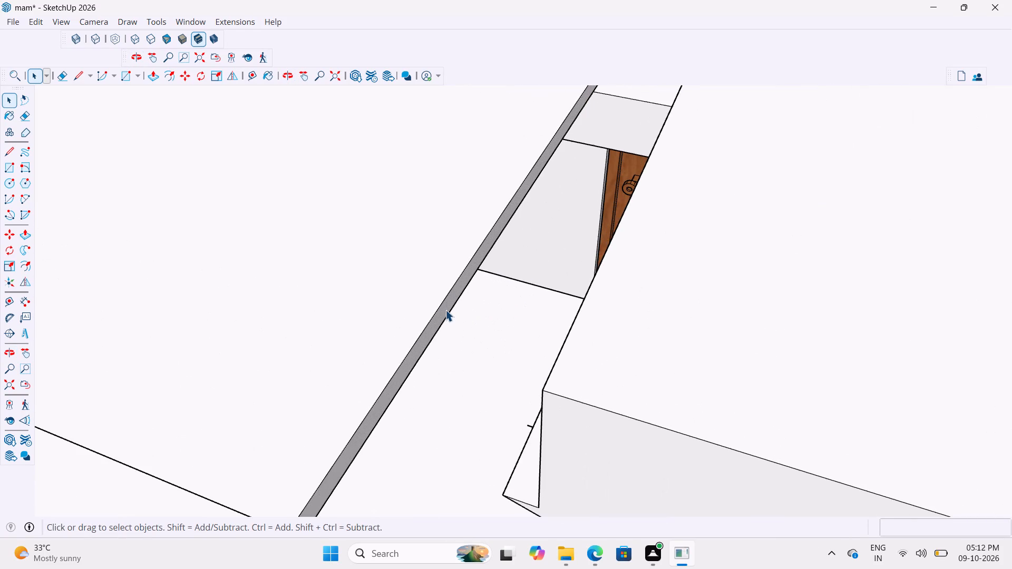
double_click(444, 310)
key("p")
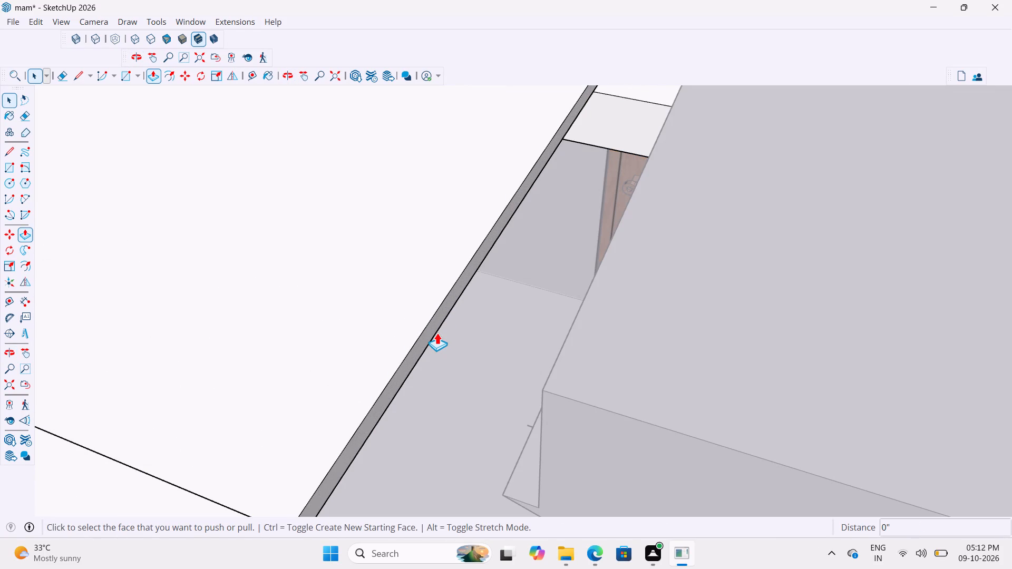
key("b")
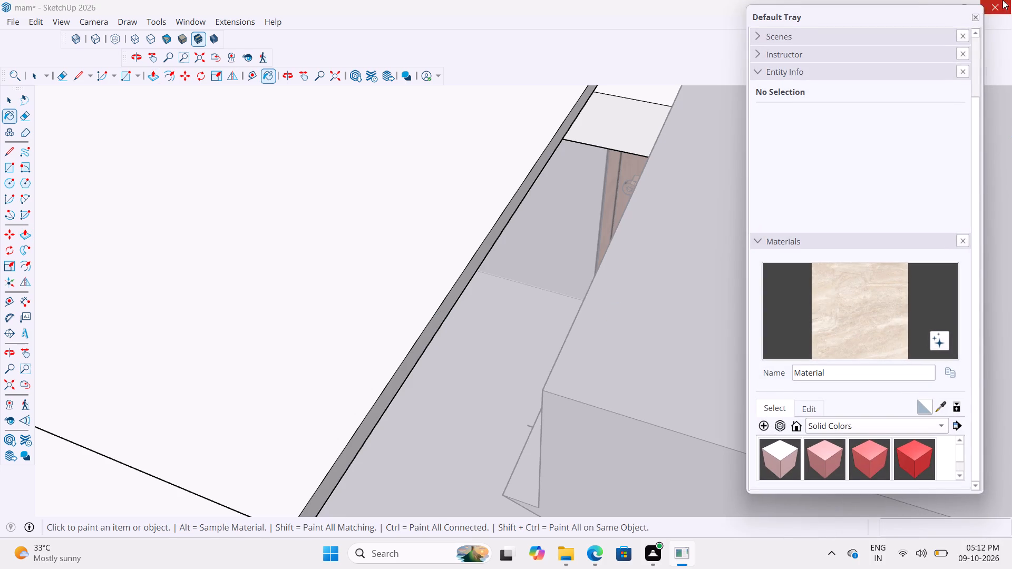
left_click(977, 18)
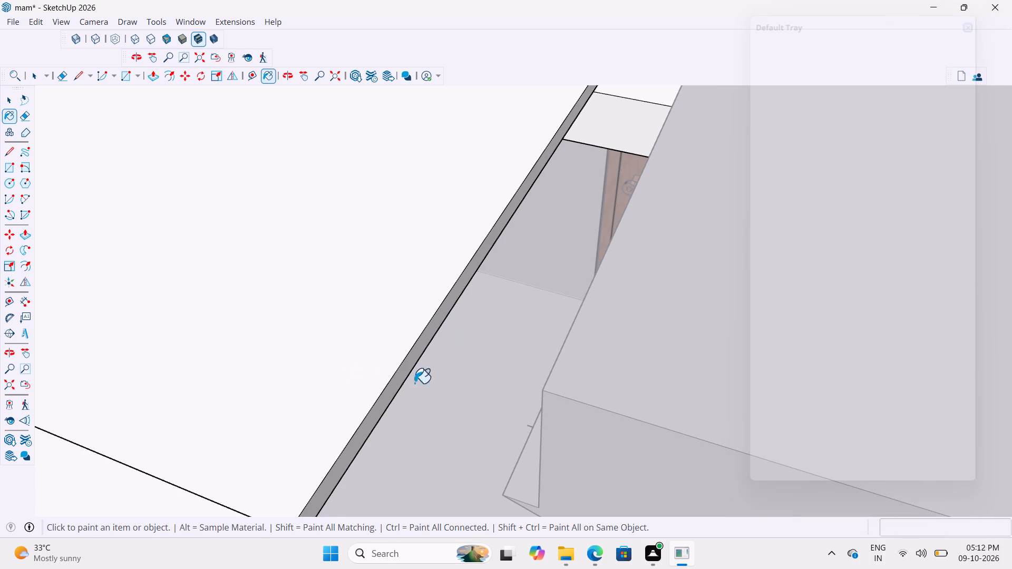
key("space")
double_click(407, 368)
key("p")
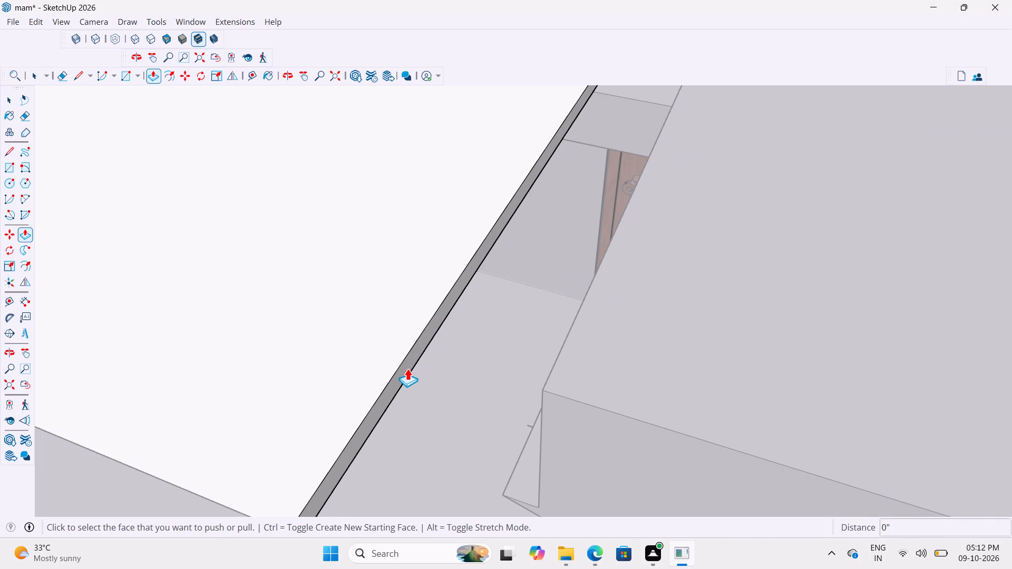
left_click(409, 362)
scroll(464, 363, "down", 10)
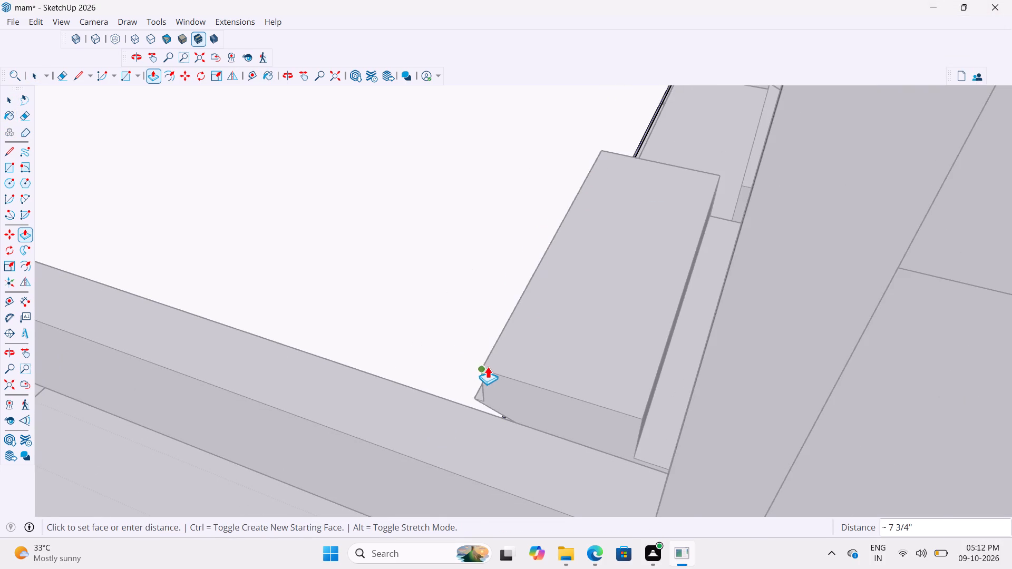
left_click(486, 366)
Extend the same slab edge about 1" further toward the stairs and leave the slab's editing mode.
scroll(561, 387, "down", 10)
middle_click_drag(575, 362, 709, 382)
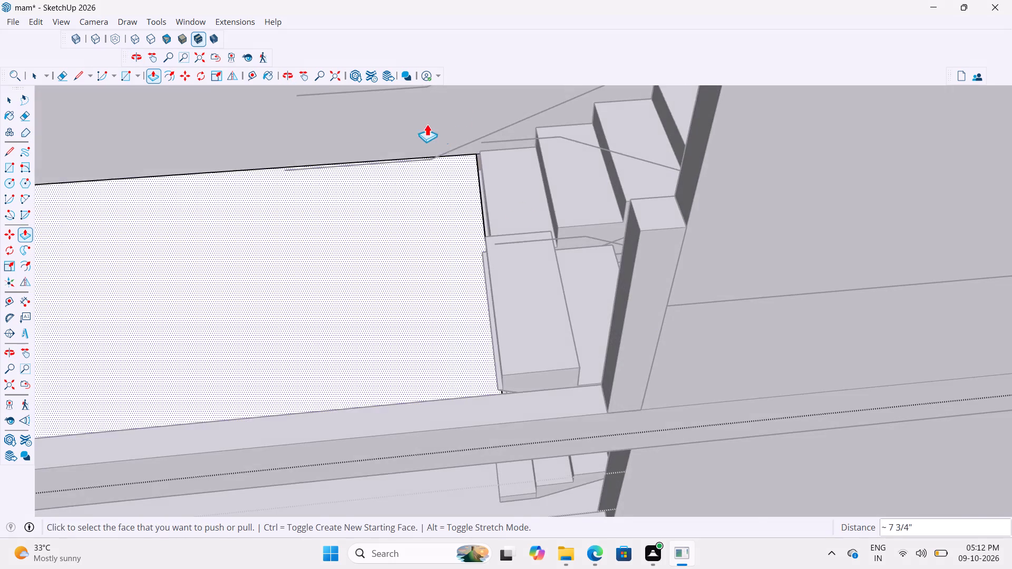
scroll(443, 110, "up", 10)
middle_click_drag(495, 223, 406, 198)
scroll(474, 211, "up", 4)
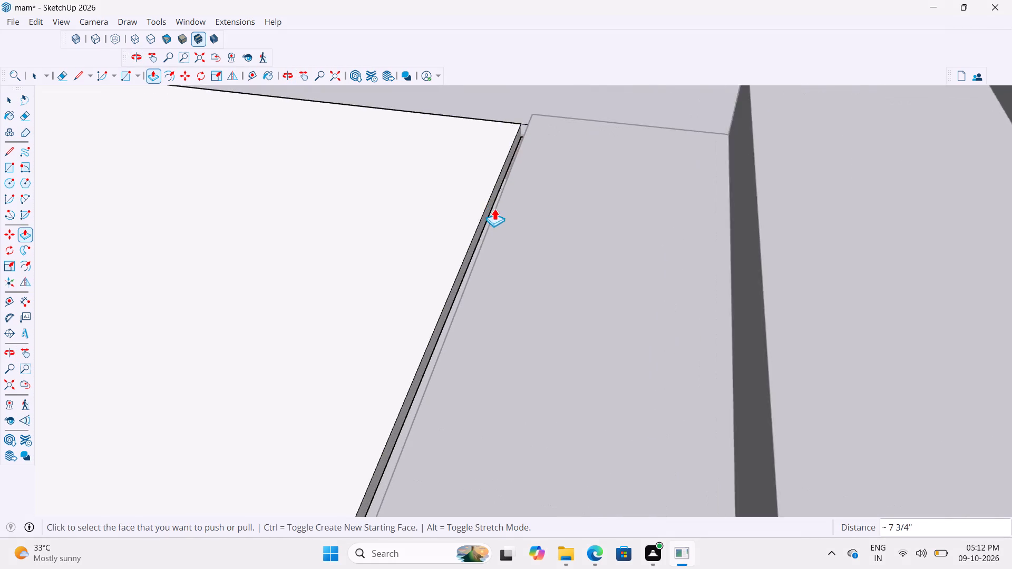
scroll(494, 208, "up", 6)
left_click(489, 205)
left_click(500, 217)
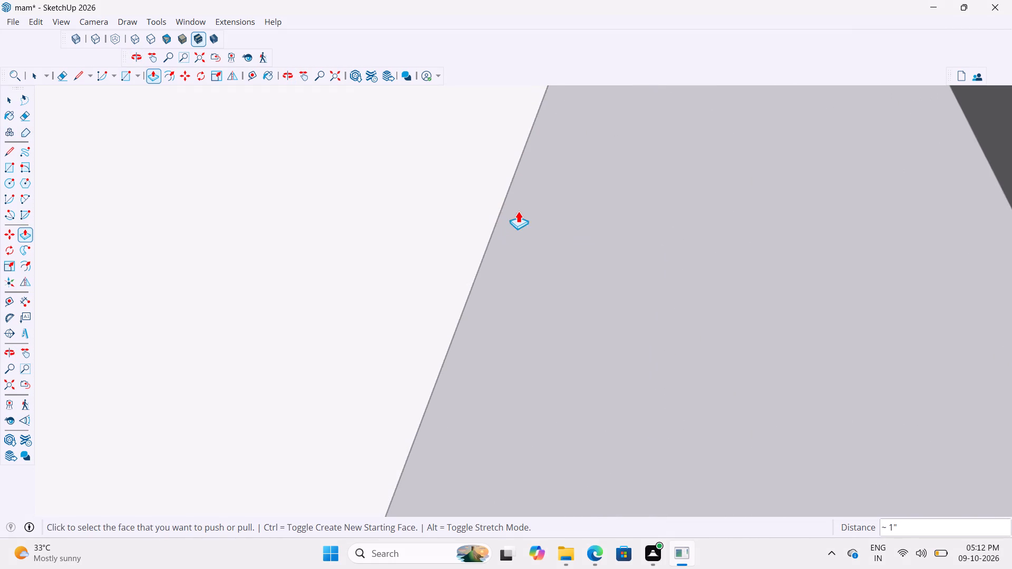
scroll(518, 211, "down", 20)
scroll(518, 211, "down", 16)
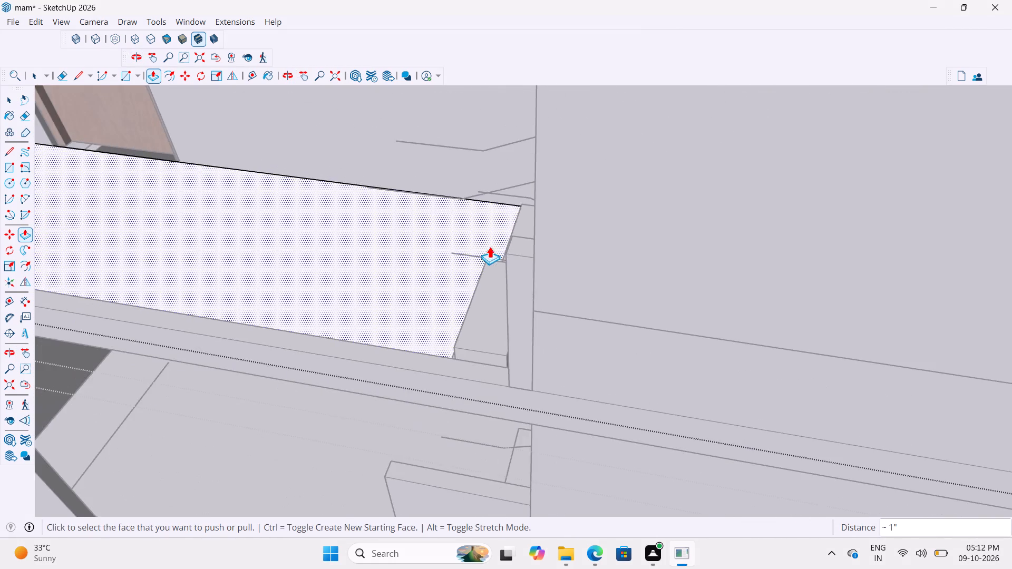
middle_click_drag(504, 246, 664, 256)
scroll(669, 258, "down", 5)
scroll(506, 323, "up", 10)
middle_click_drag(530, 329, 657, 292)
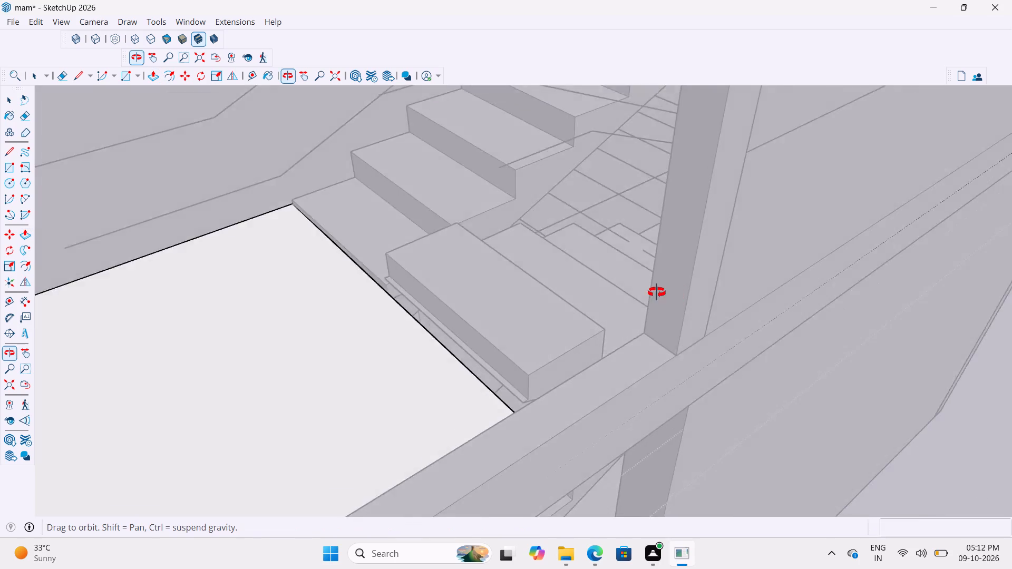
middle_click_drag(657, 292, 688, 302)
scroll(534, 373, "up", 7)
scroll(520, 345, "down", 18)
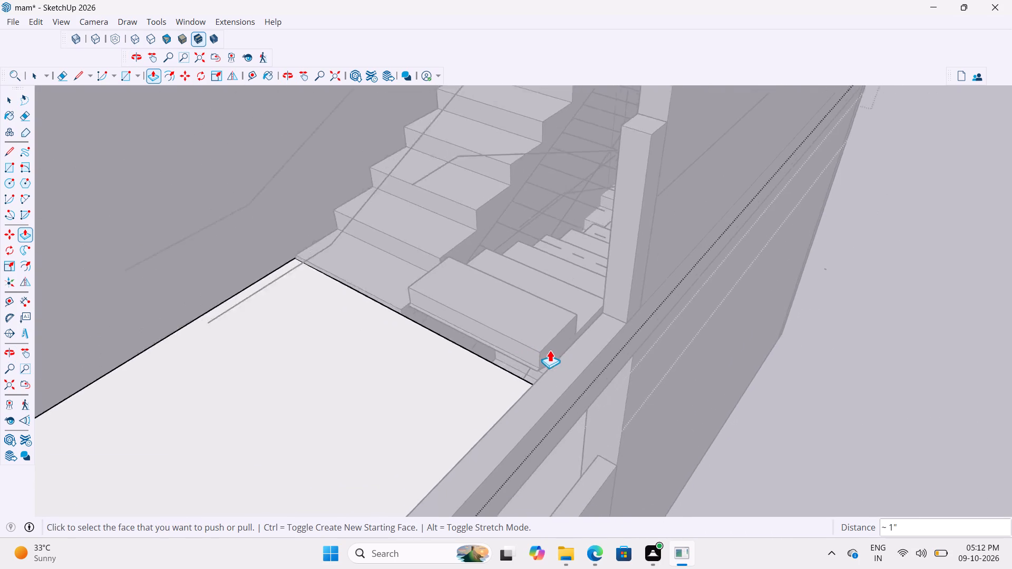
scroll(550, 350, "down", 13)
left_click_drag(584, 385, 773, 344)
key("space")
left_click(840, 319)
Leave the enclosing group and examine how the extended slab edge meets both flights of stairs.
scroll(491, 325, "up", 7)
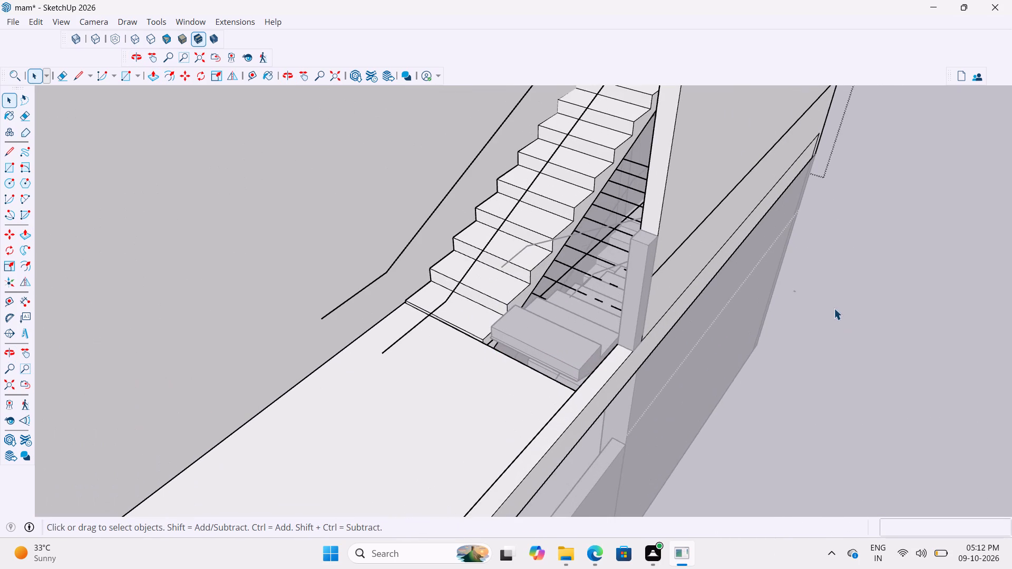
scroll(554, 369, "up", 11)
middle_click_drag(564, 344, 711, 379)
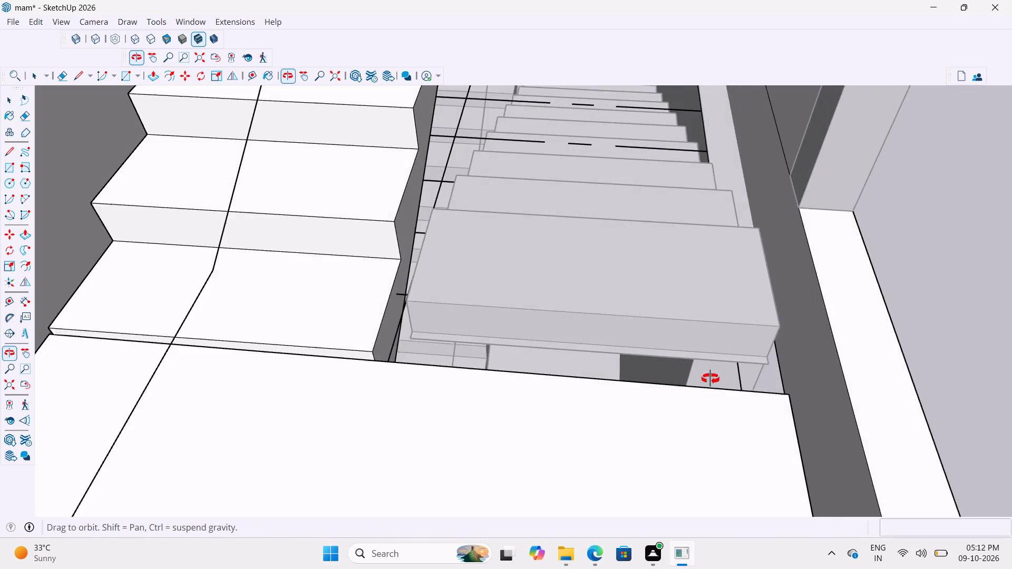
middle_click_drag(711, 379, 712, 379)
scroll(676, 370, "up", 2)
scroll(528, 338, "down", 10)
left_click(717, 313)
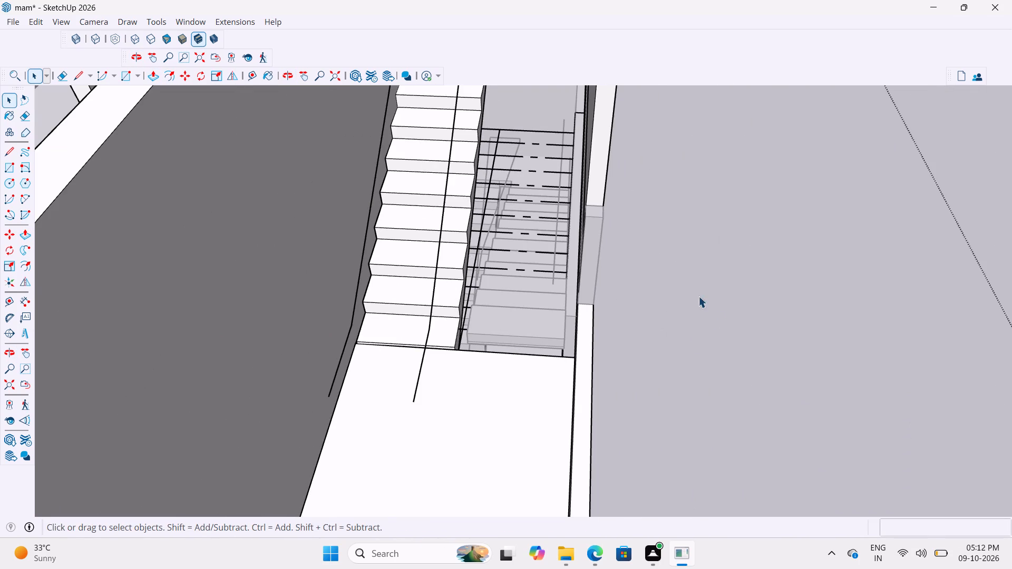
scroll(635, 336, "down", 15)
left_click(745, 245)
scroll(510, 297, "up", 11)
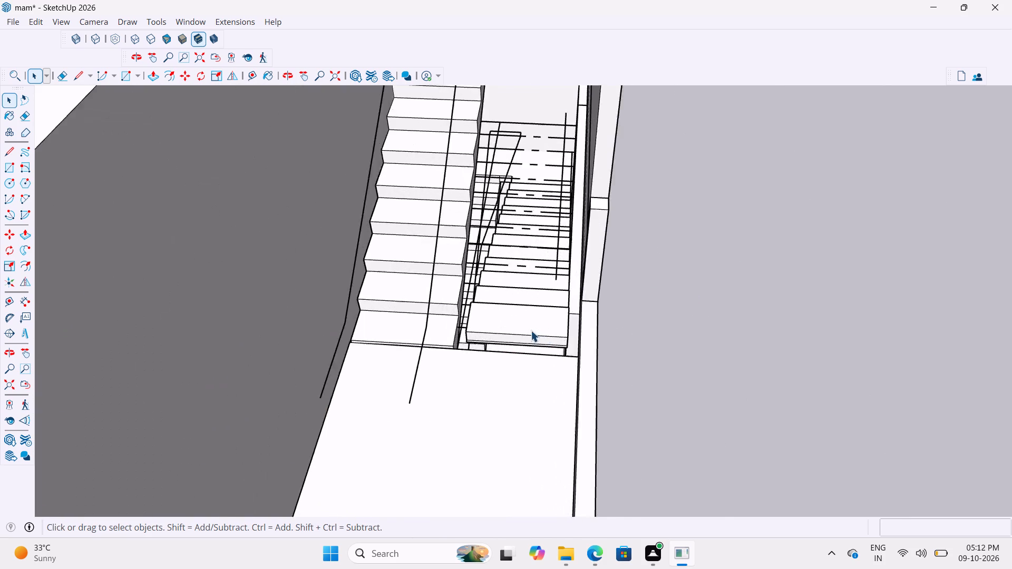
scroll(531, 330, "up", 9)
middle_click_drag(567, 346, 391, 367)
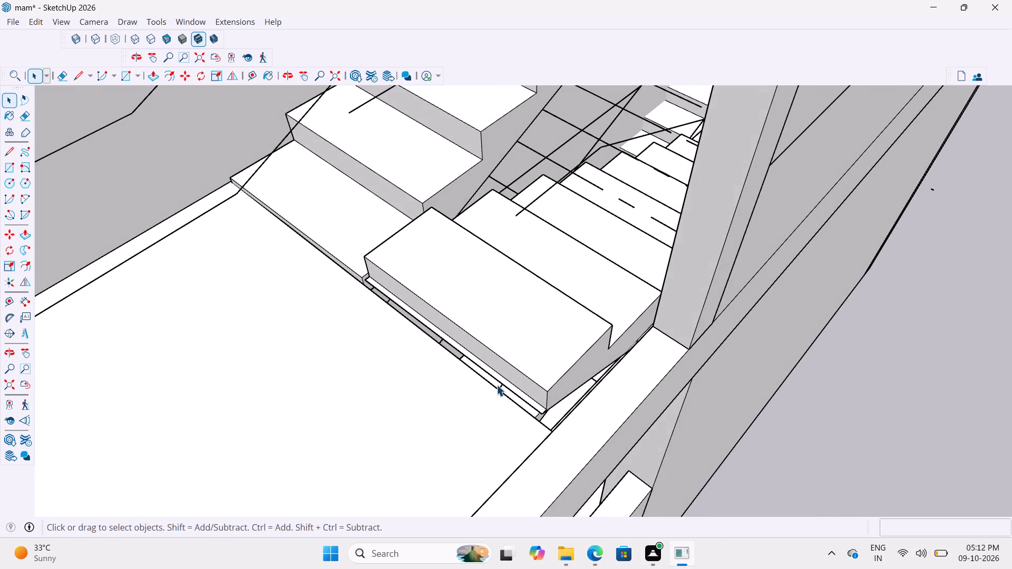
scroll(499, 389, "up", 6)
middle_click_drag(553, 380, 627, 375)
scroll(462, 420, "down", 4)
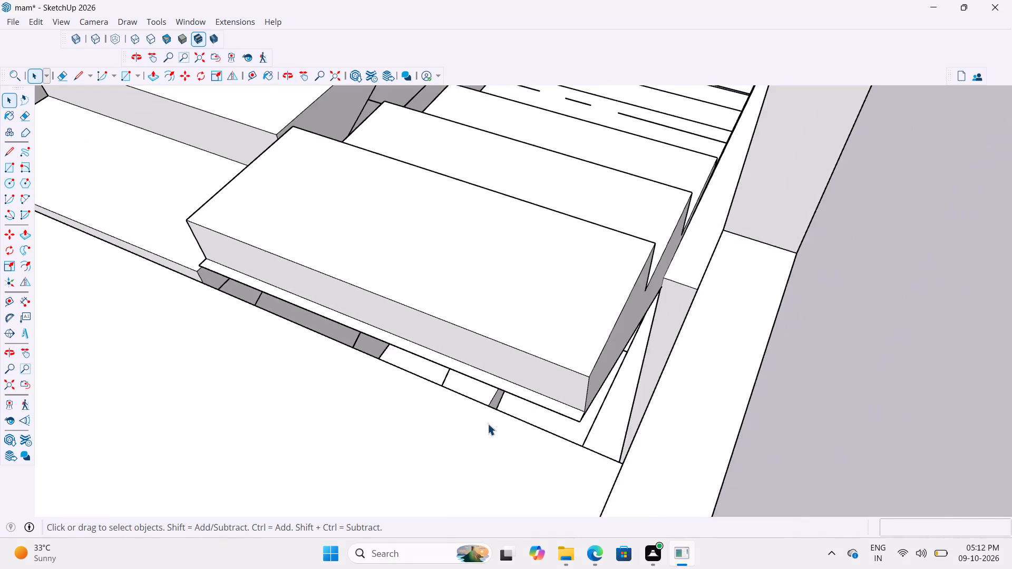
scroll(488, 424, "down", 5)
middle_click_drag(554, 372, 644, 258)
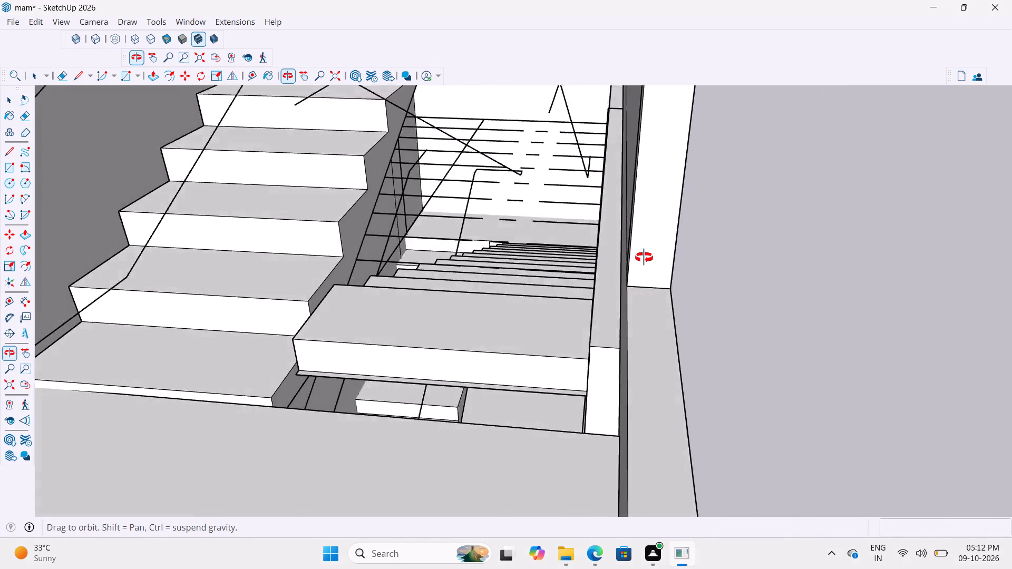
middle_click_drag(644, 258, 631, 282)
Examine the gap between the ends of the steps and the side wall beside the staircase post.
scroll(611, 326, "up", 7)
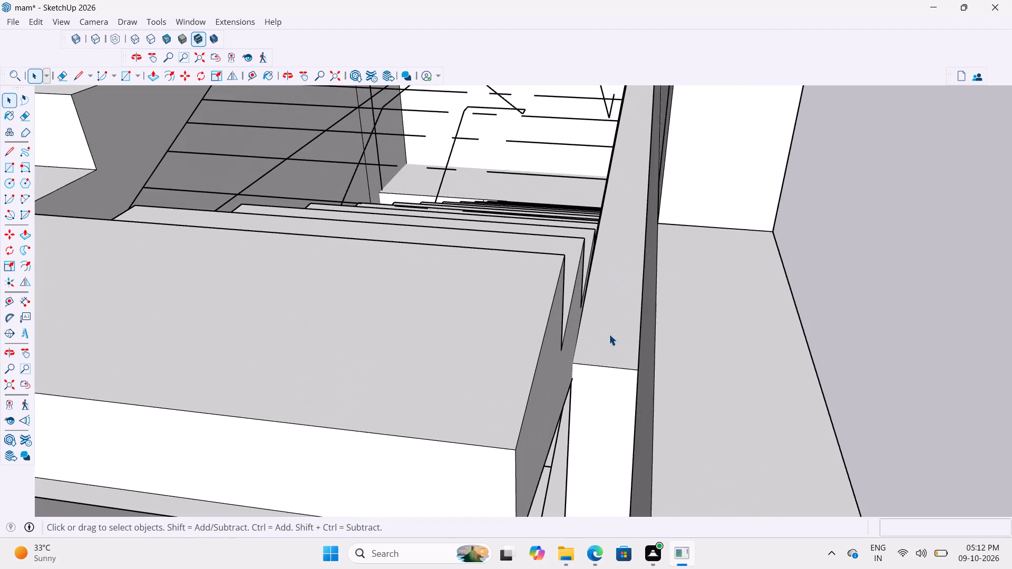
middle_click_drag(604, 325, 598, 339)
scroll(592, 319, "down", 8)
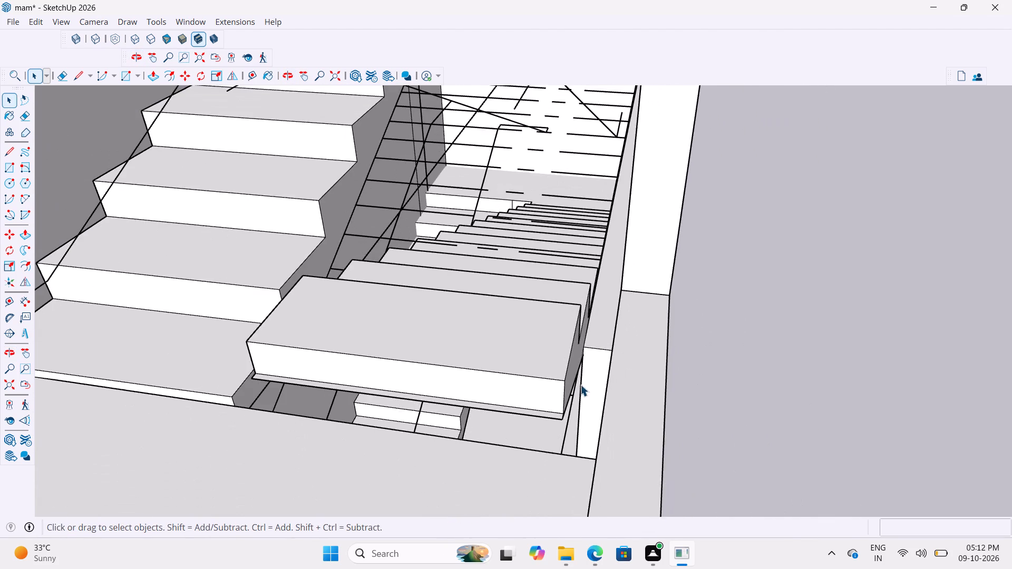
middle_click_drag(581, 393, 581, 407)
scroll(590, 397, "up", 4)
middle_click_drag(588, 390, 637, 487)
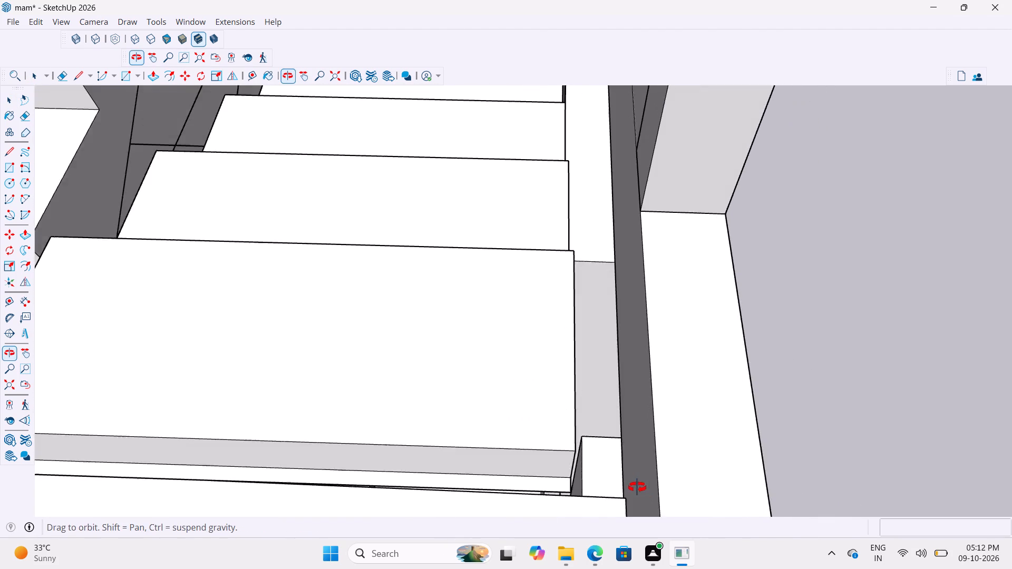
middle_click_drag(637, 487, 665, 397)
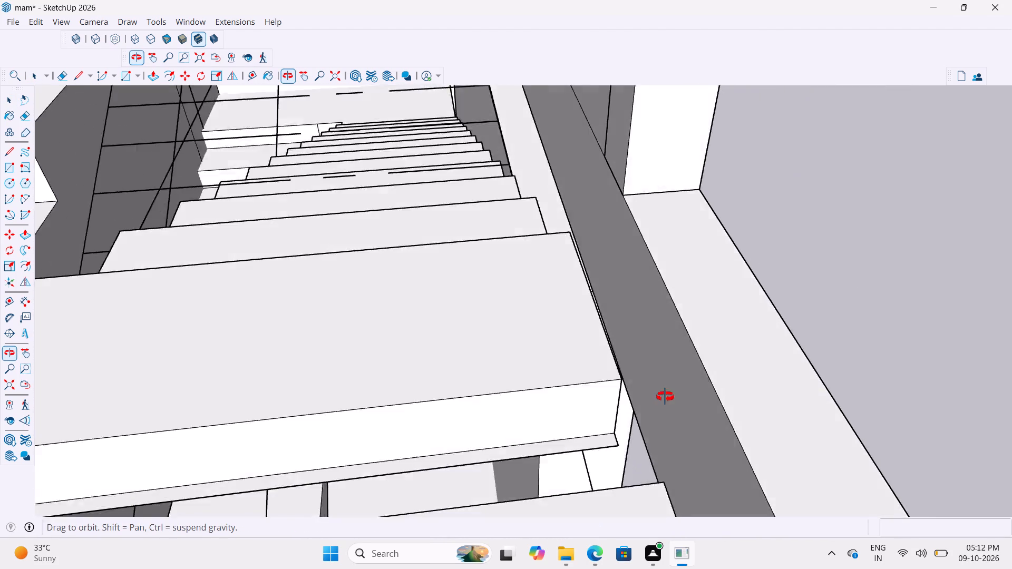
middle_click_drag(665, 397, 639, 351)
scroll(714, 292, "down", 1)
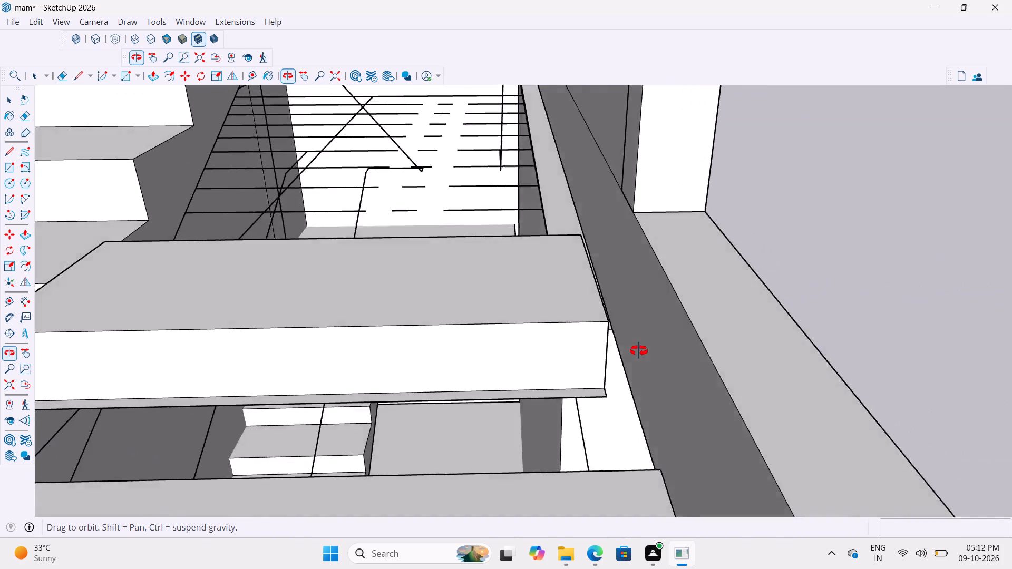
middle_click_drag(639, 351, 642, 339)
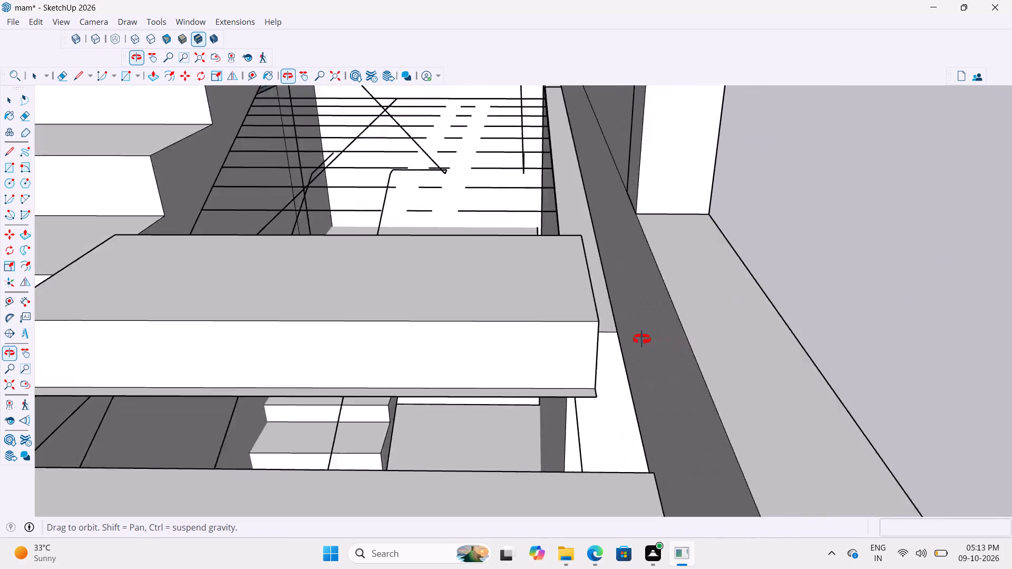
middle_click_drag(642, 339, 683, 298)
scroll(568, 395, "down", 4)
middle_click_drag(732, 370, 313, 339)
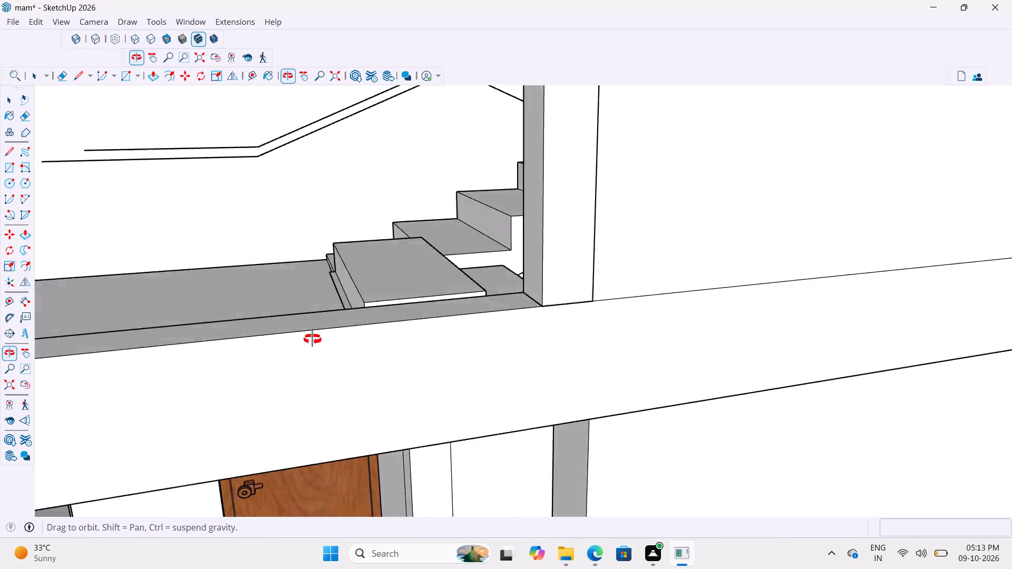
middle_click_drag(313, 339, 300, 321)
Open the ground-floor staircase wall below the balcony and push/pull its narrow end face outward toward the door side.
scroll(300, 321, "down", 1)
scroll(550, 292, "down", 14)
scroll(526, 402, "up", 2)
middle_click_drag(549, 387, 545, 392)
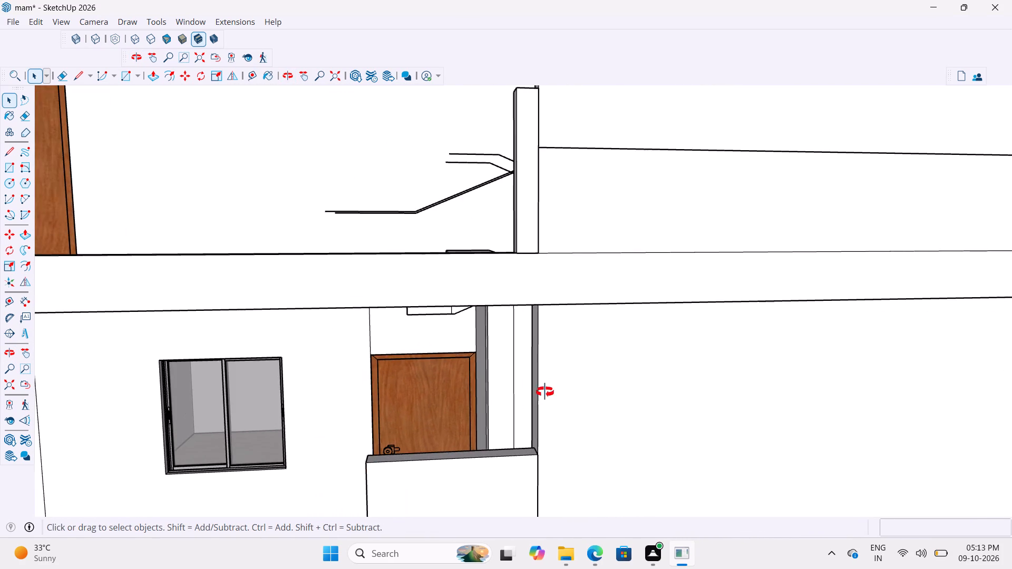
middle_click_drag(545, 392, 624, 469)
double_click(545, 389)
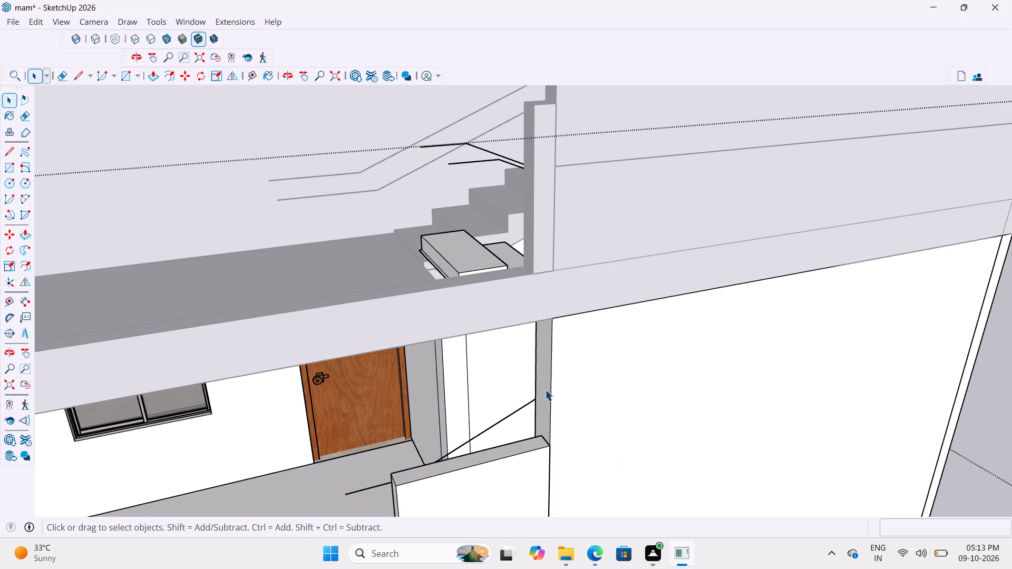
key("p")
scroll(534, 375, "up", 6)
key("space")
double_click(543, 361)
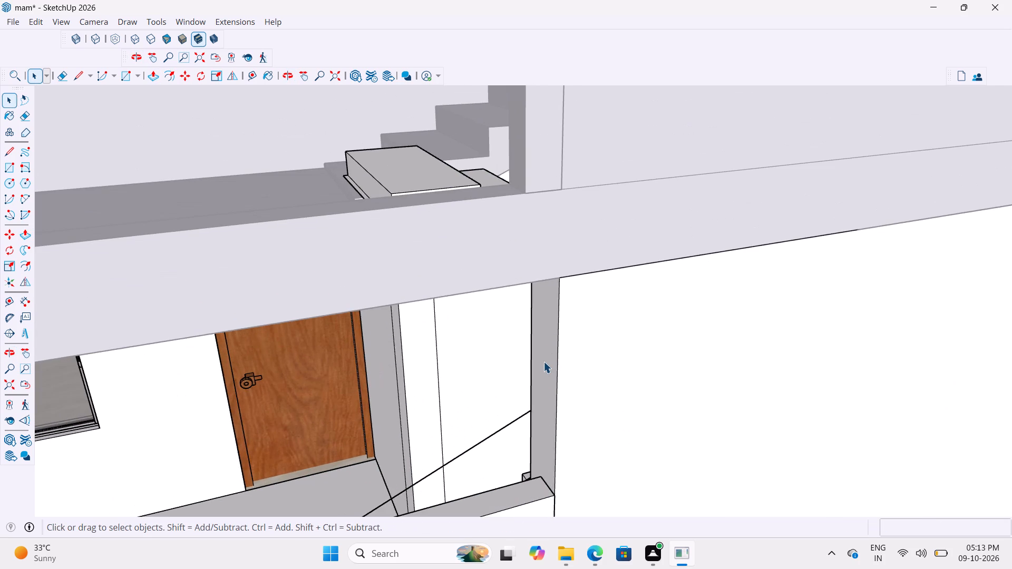
key("p")
left_click(552, 357)
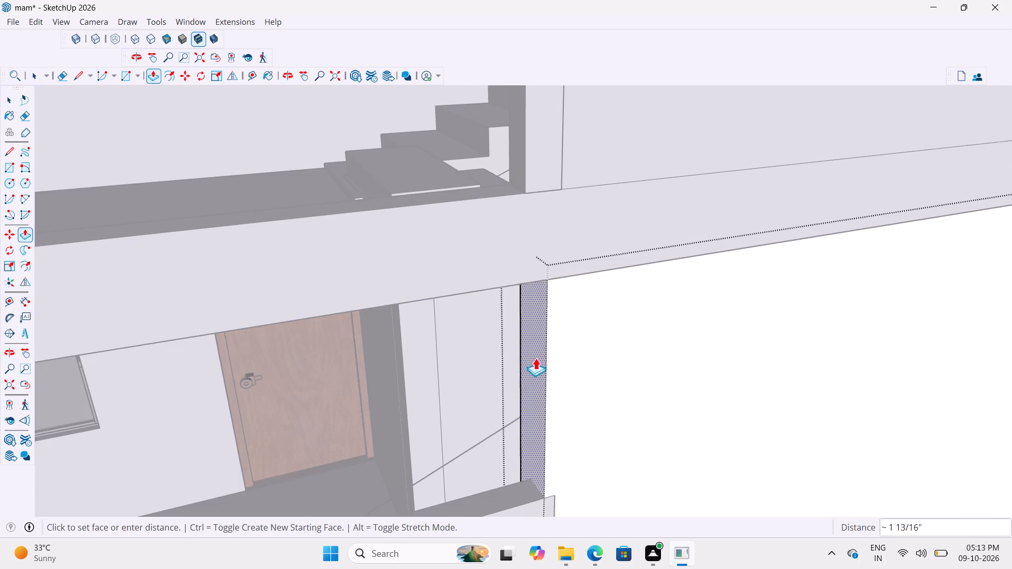
left_click(511, 366)
middle_click_drag(523, 360, 613, 405)
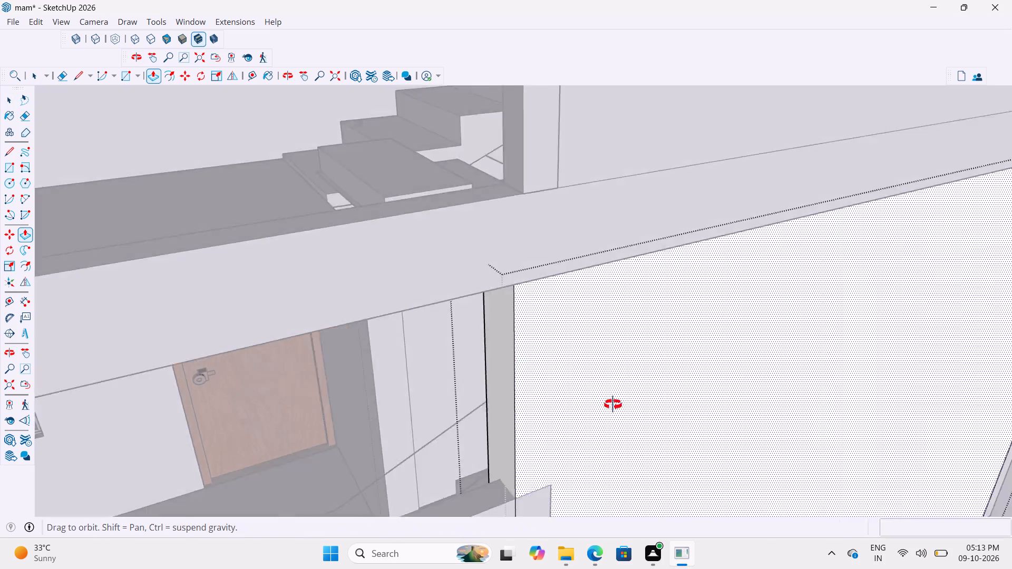
Finish editing the ground-floor staircase wall and leave all its enclosing groups after checking the lower flight beside it.
middle_click_drag(613, 405, 669, 426)
scroll(751, 403, "down", 4)
key("space")
left_click(829, 409)
scroll(574, 260, "up", 3)
middle_click_drag(607, 268, 765, 316)
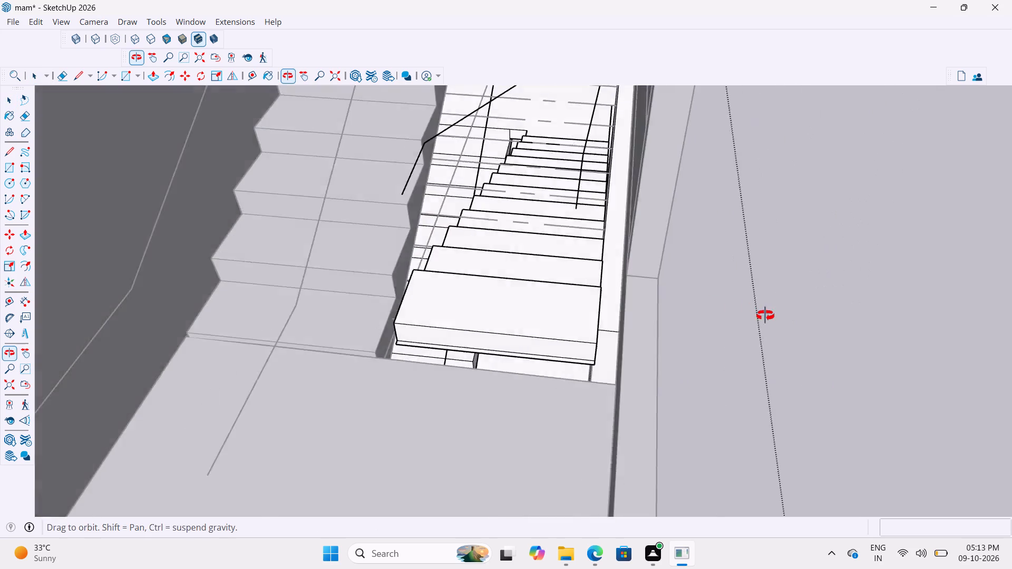
middle_click_drag(765, 316, 823, 331)
scroll(651, 308, "up", 6)
middle_click_drag(627, 321, 501, 310)
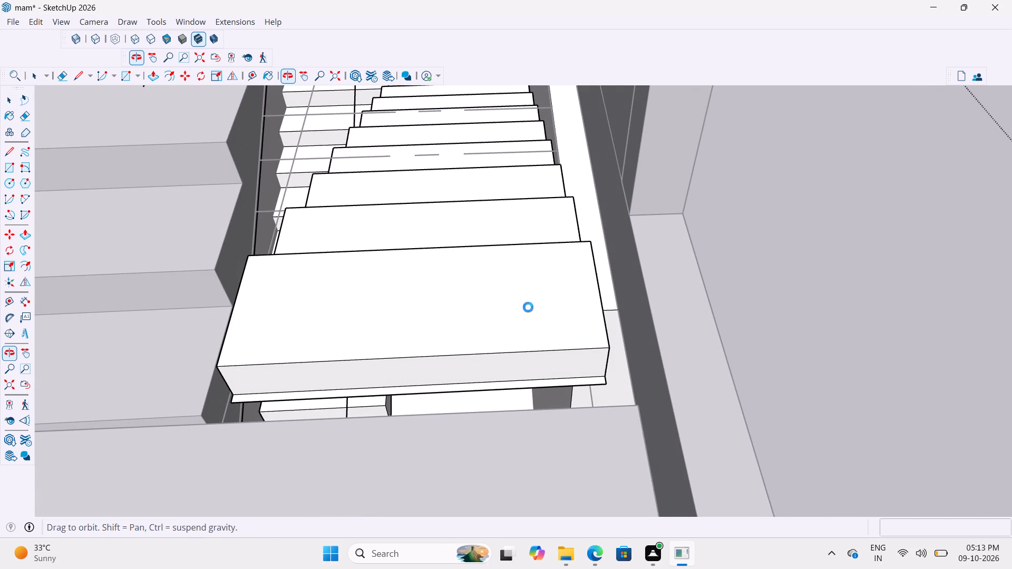
scroll(624, 317, "up", 1)
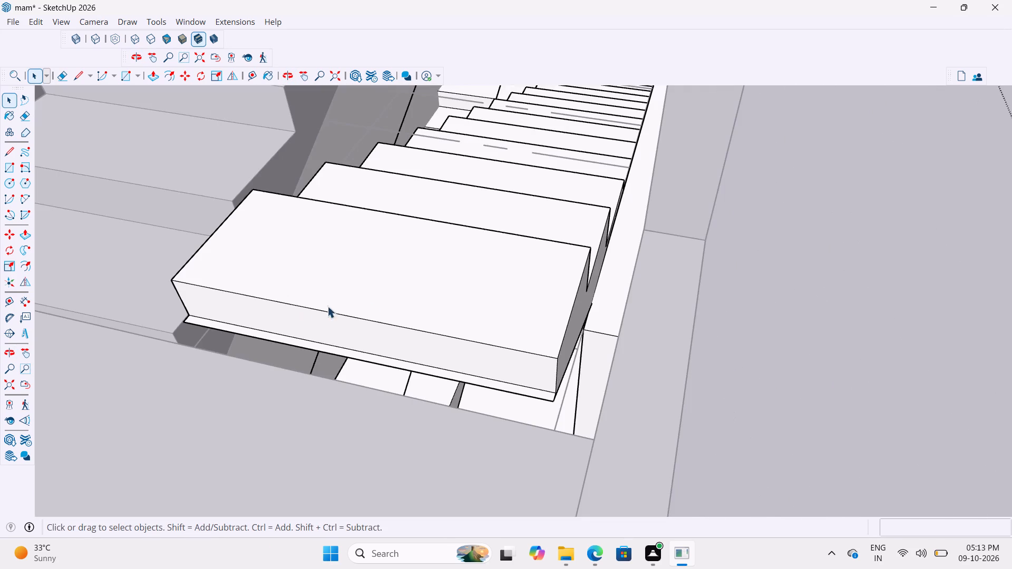
scroll(563, 355, "up", 3)
middle_click_drag(664, 312, 655, 291)
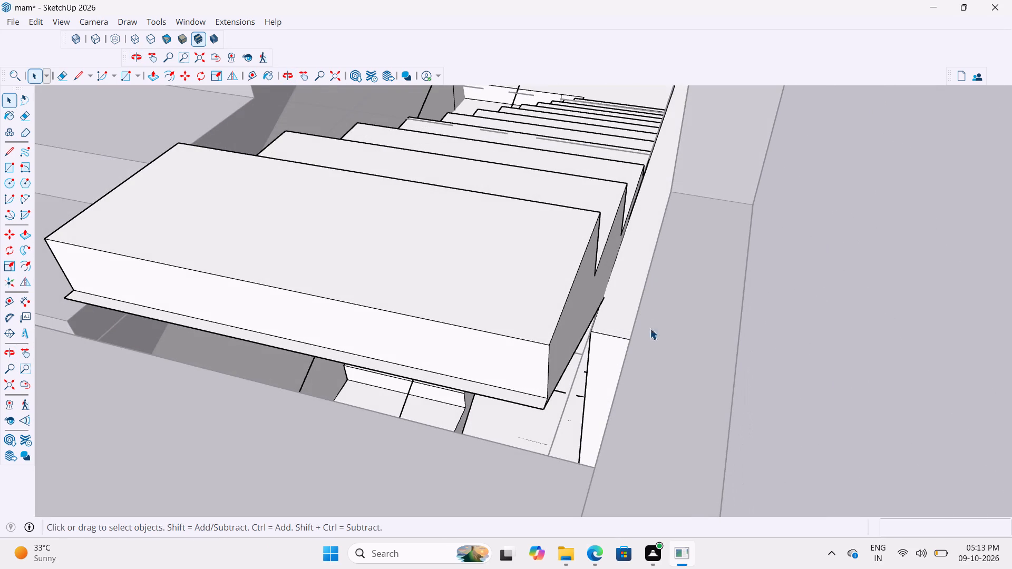
left_click(809, 315)
scroll(538, 340, "down", 3)
left_click(815, 316)
scroll(443, 325, "down", 5)
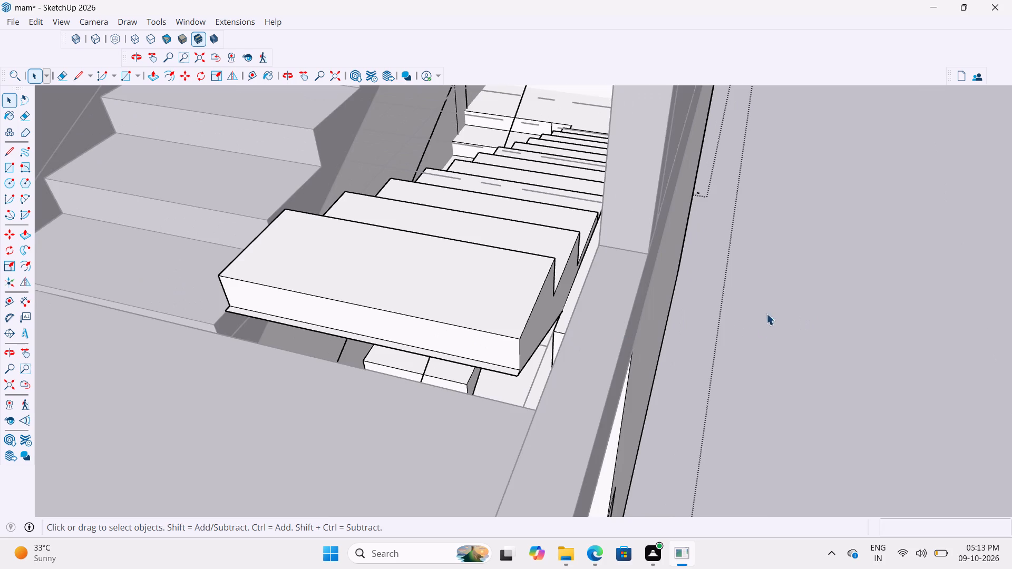
scroll(742, 297, "down", 9)
left_click(849, 264)
scroll(465, 296, "down", 5)
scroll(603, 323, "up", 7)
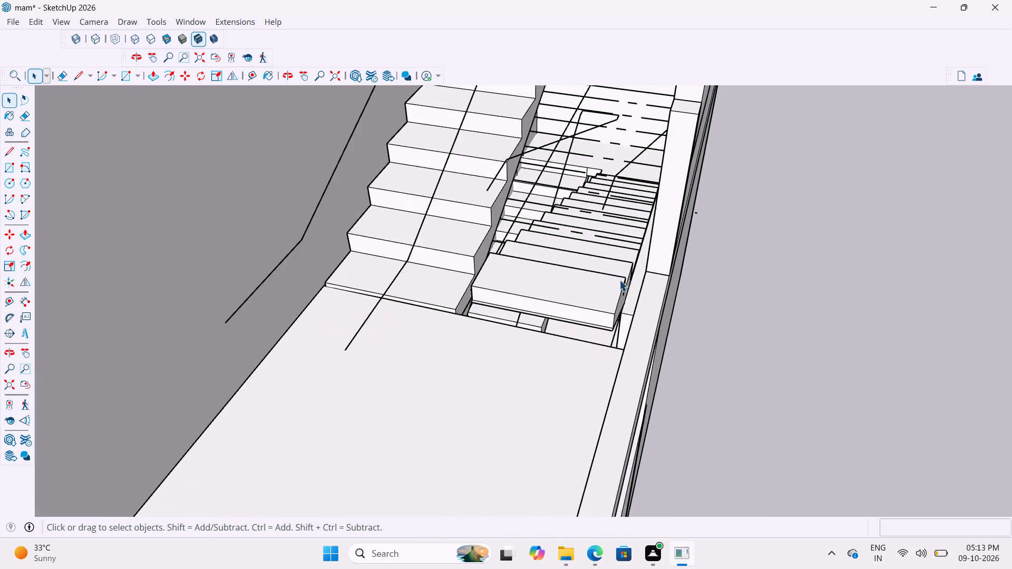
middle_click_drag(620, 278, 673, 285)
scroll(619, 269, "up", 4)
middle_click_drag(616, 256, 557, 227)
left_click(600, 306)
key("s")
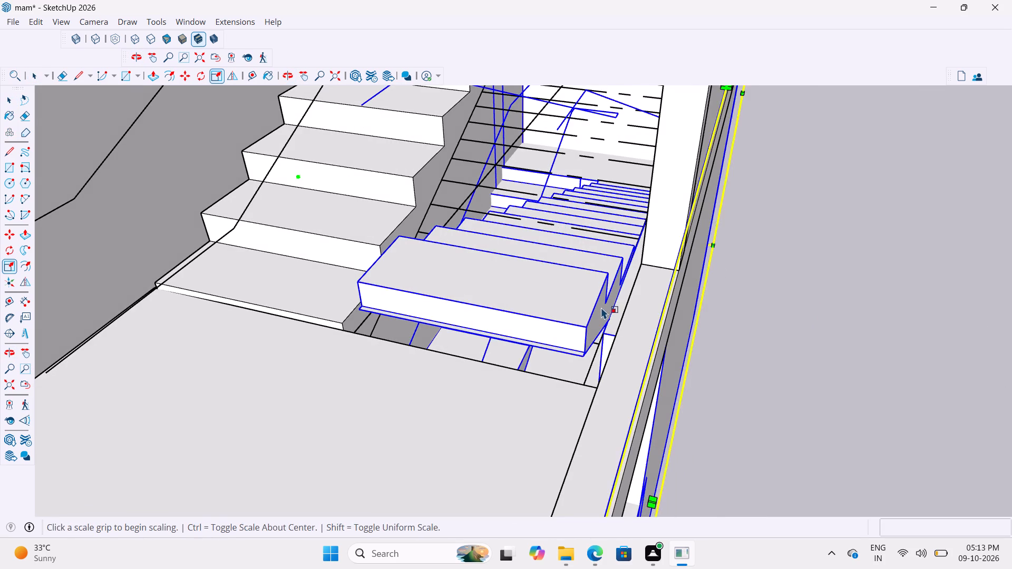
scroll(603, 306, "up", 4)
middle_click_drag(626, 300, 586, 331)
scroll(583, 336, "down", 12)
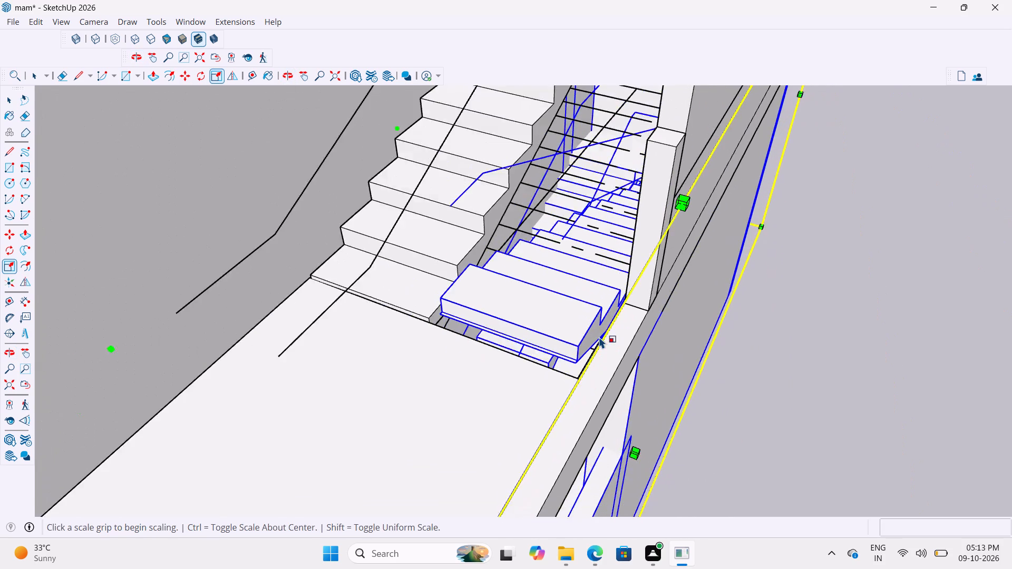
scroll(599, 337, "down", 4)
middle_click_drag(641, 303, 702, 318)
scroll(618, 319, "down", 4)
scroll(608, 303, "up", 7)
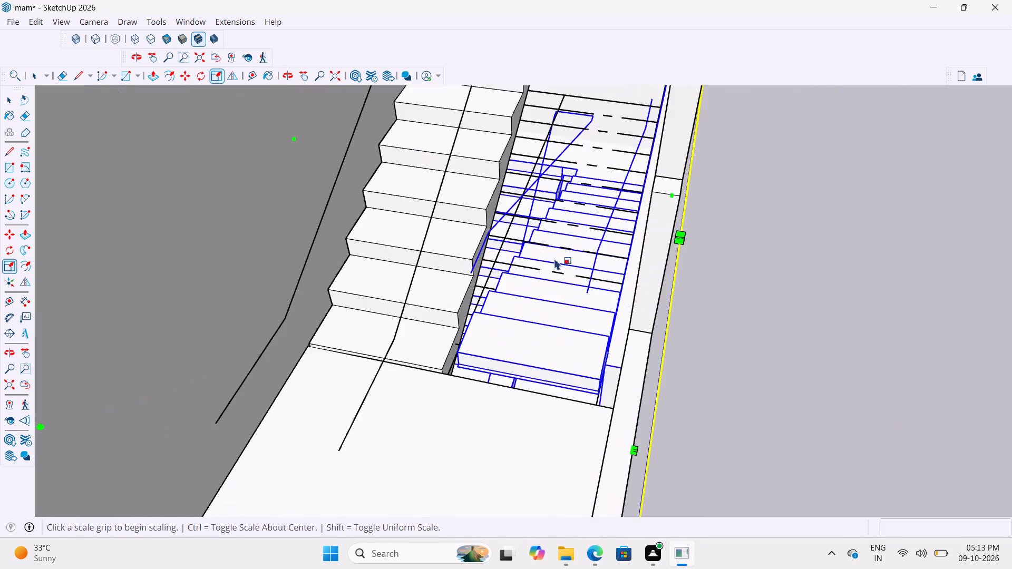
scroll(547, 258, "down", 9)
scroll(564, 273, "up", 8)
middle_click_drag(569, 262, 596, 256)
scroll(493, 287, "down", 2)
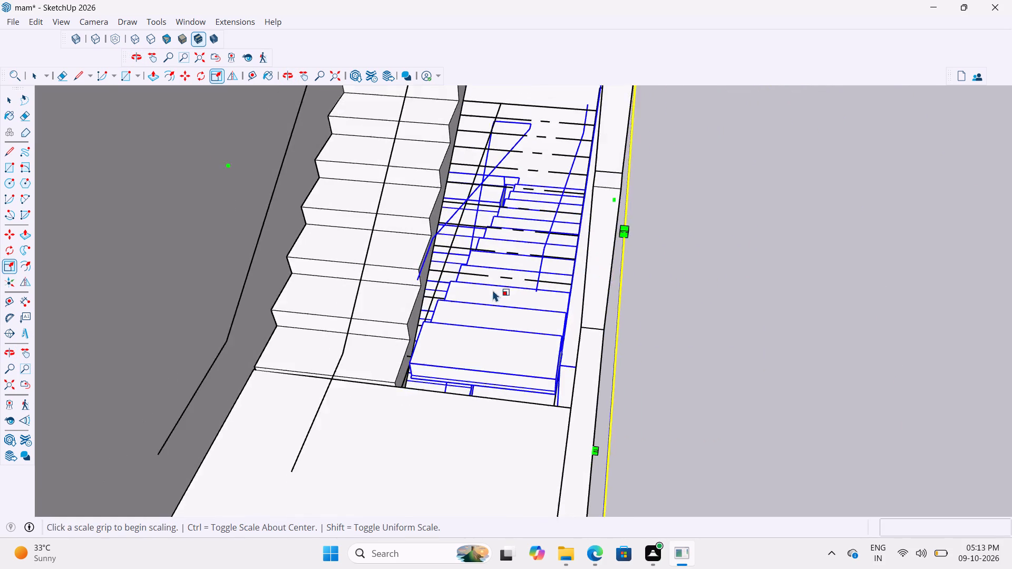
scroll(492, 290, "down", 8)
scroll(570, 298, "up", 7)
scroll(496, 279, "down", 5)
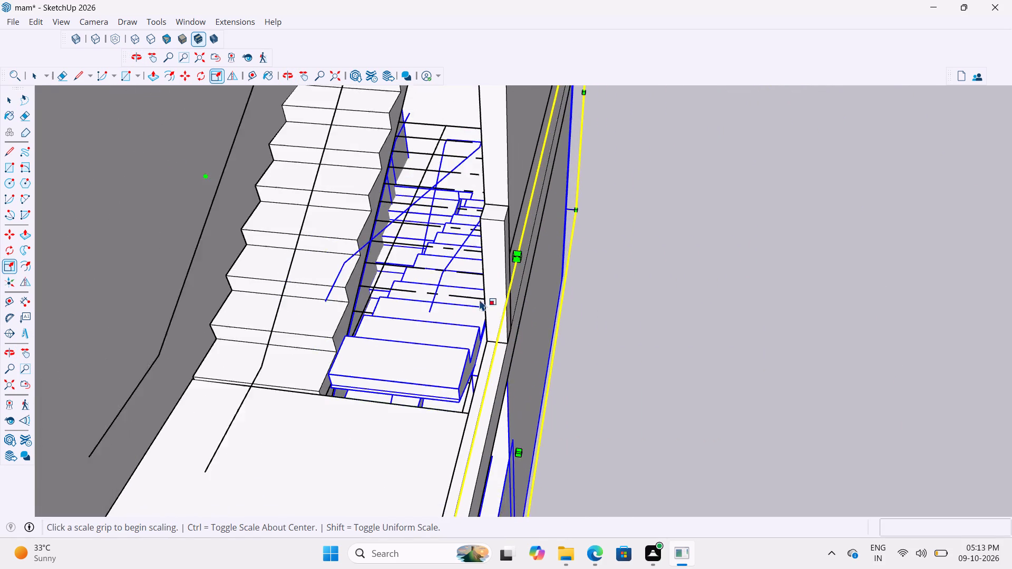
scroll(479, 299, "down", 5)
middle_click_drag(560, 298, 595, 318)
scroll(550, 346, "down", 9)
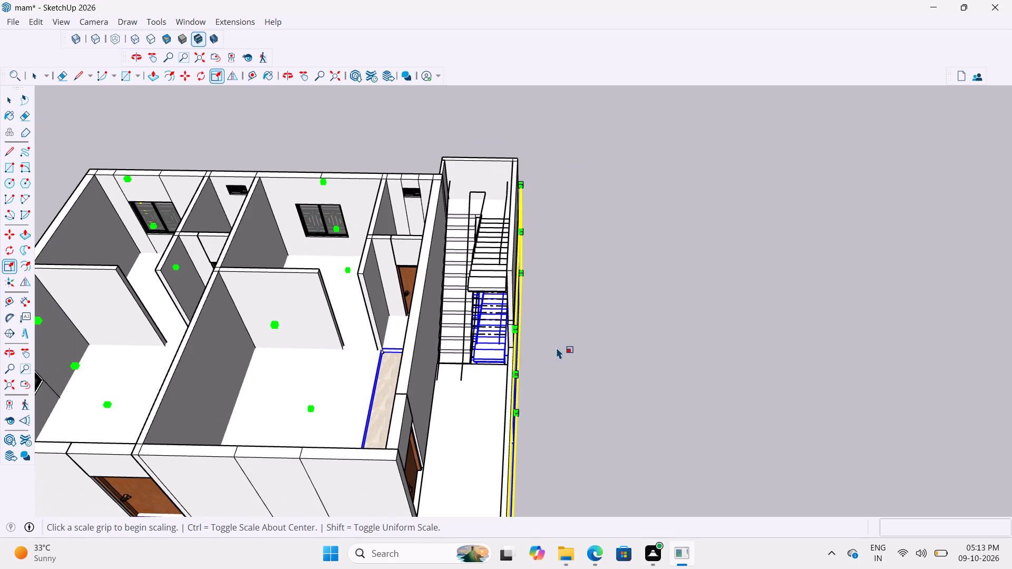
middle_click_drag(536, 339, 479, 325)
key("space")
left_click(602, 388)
Open the ground-floor group, scale its staircase flight uniformly by about 1.07, and leave the group.
scroll(431, 312, "up", 3)
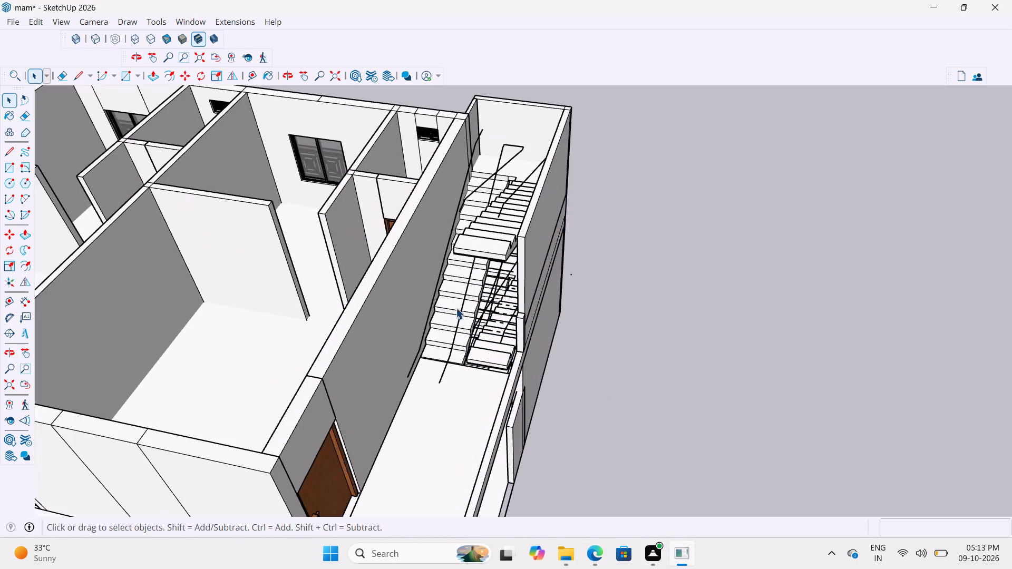
scroll(456, 308, "up", 2)
middle_click_drag(497, 312, 566, 274)
double_click(522, 342)
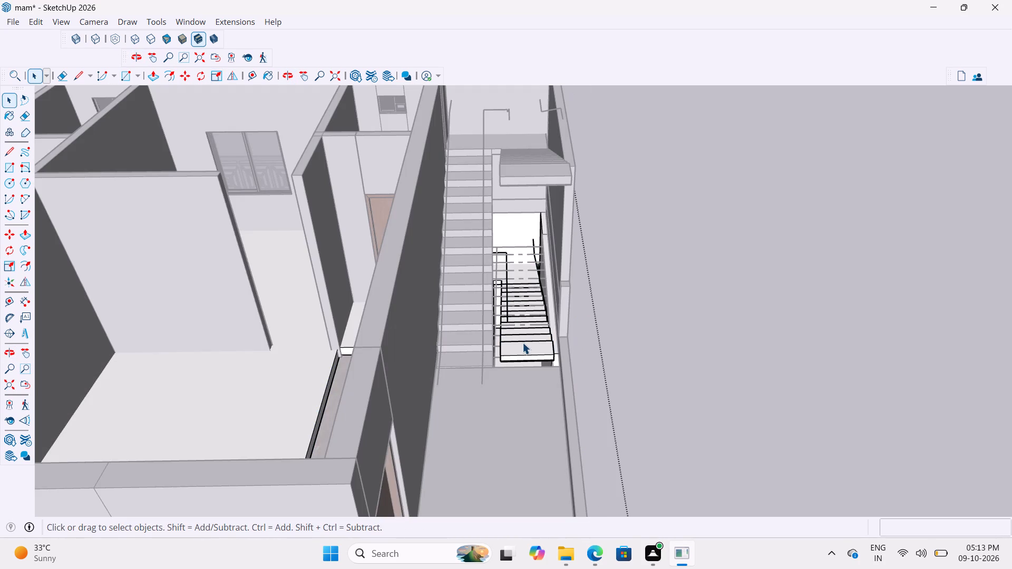
left_click(526, 358)
key("s")
scroll(553, 335, "up", 6)
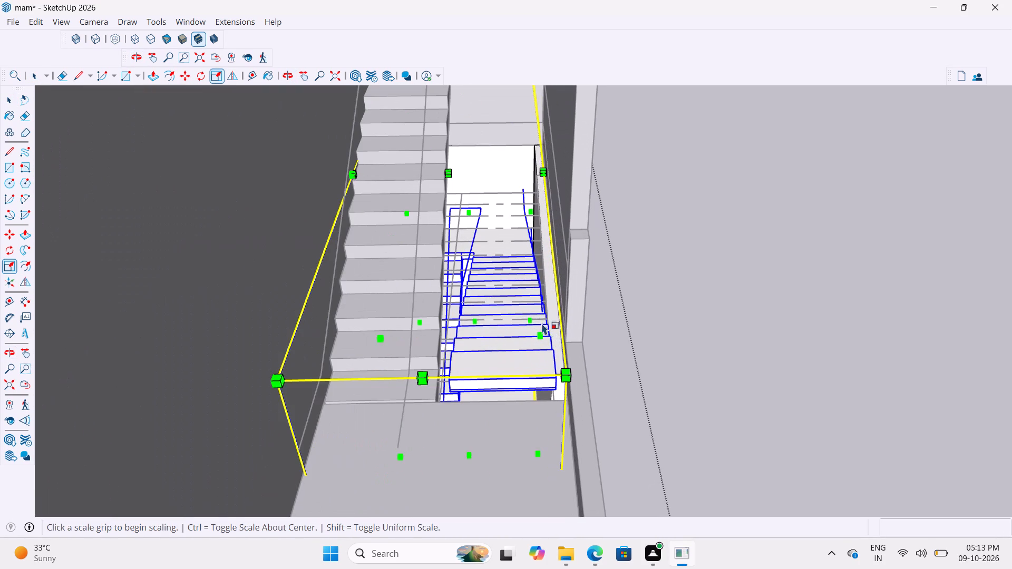
left_click(531, 317)
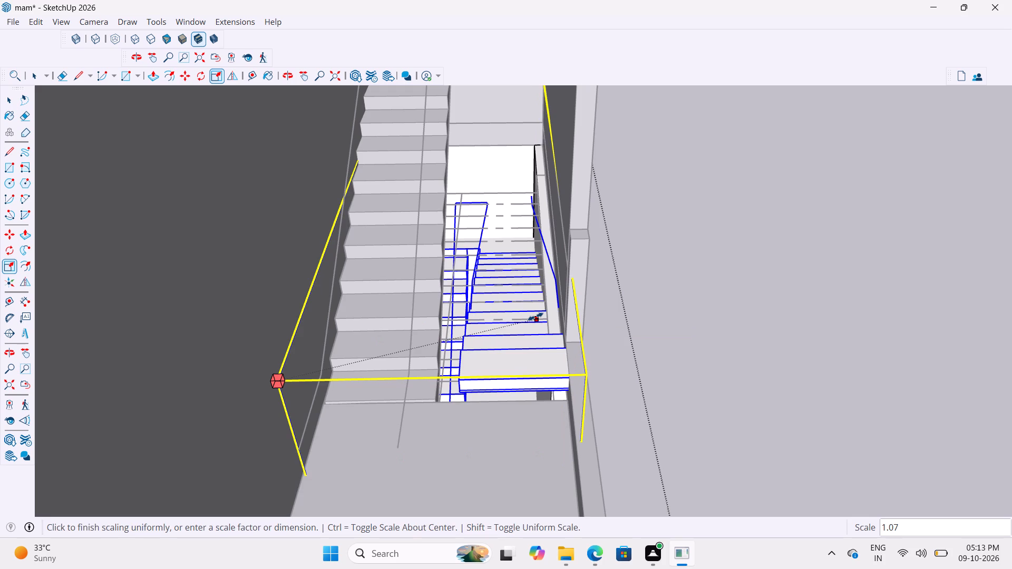
left_click(536, 317)
scroll(588, 388, "up", 2)
middle_click_drag(569, 379, 509, 364)
scroll(539, 375, "up", 3)
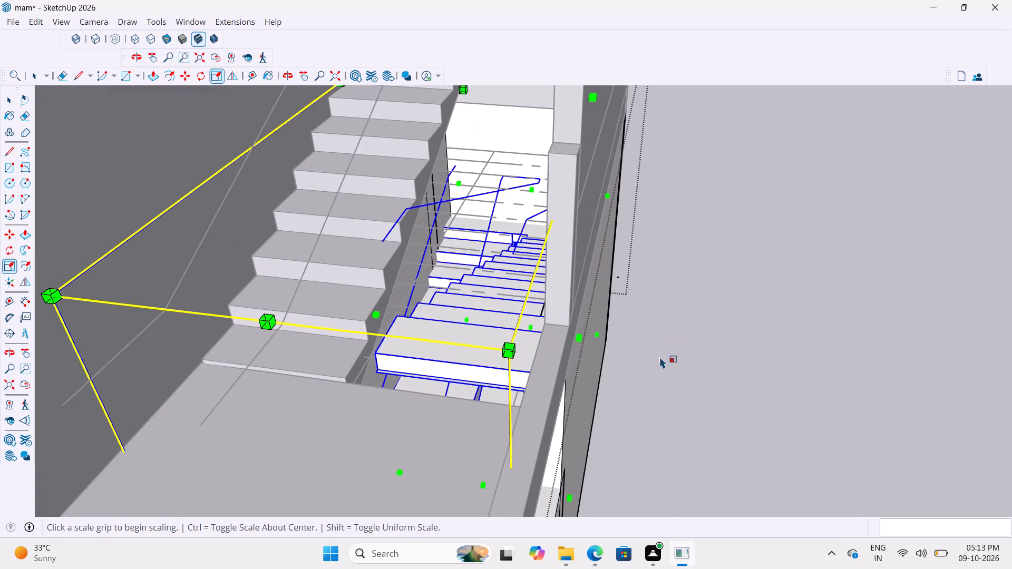
key("space")
left_click(678, 353)
Examine how the enlarged lower flight meets the upper flight, the slab edge, the side wall and the post.
scroll(421, 370, "up", 3)
middle_click_drag(503, 346, 532, 337)
middle_click_drag(529, 339, 454, 395)
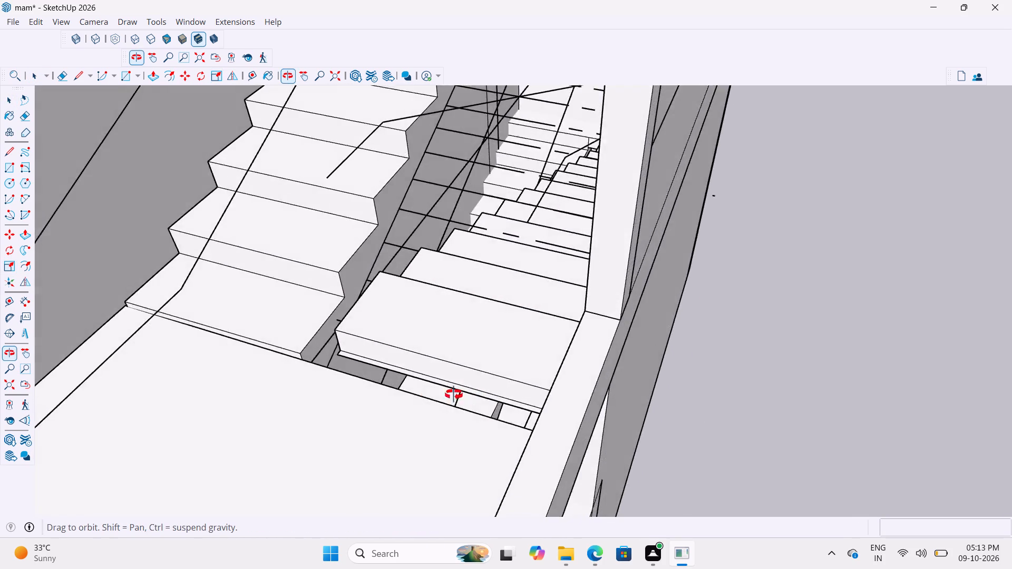
middle_click_drag(454, 395, 346, 407)
left_click(444, 352)
scroll(444, 352, "down", 4)
scroll(447, 357, "up", 2)
middle_click_drag(447, 357, 348, 362)
scroll(440, 333, "up", 7)
scroll(381, 300, "down", 4)
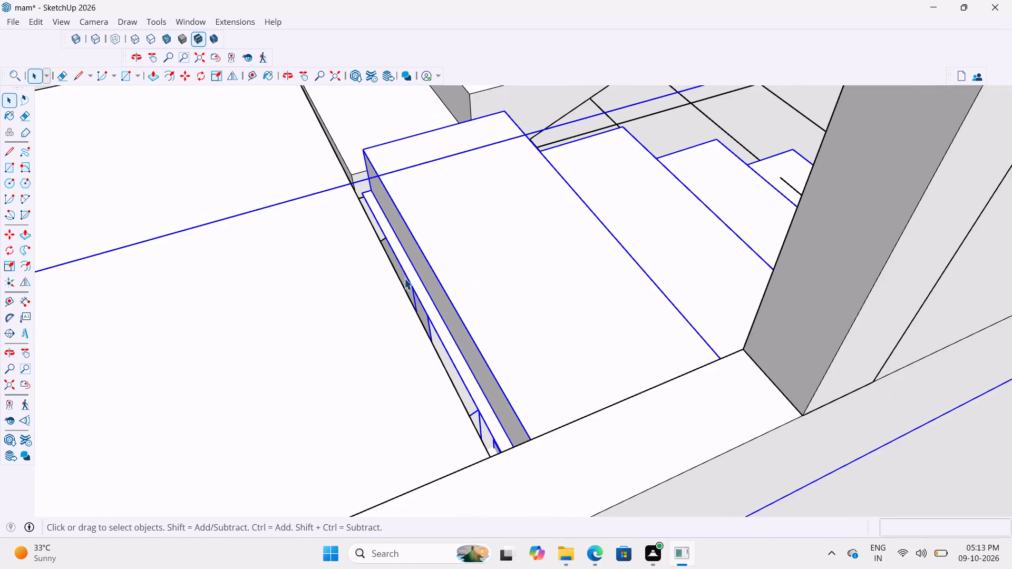
middle_click_drag(402, 273, 471, 182)
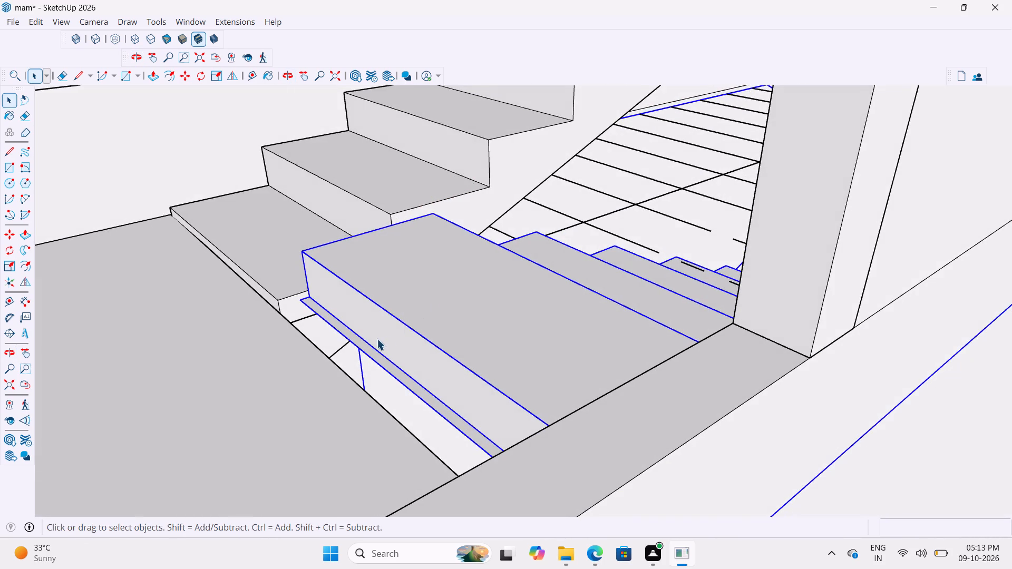
scroll(391, 330, "down", 7)
middle_click_drag(454, 340, 411, 423)
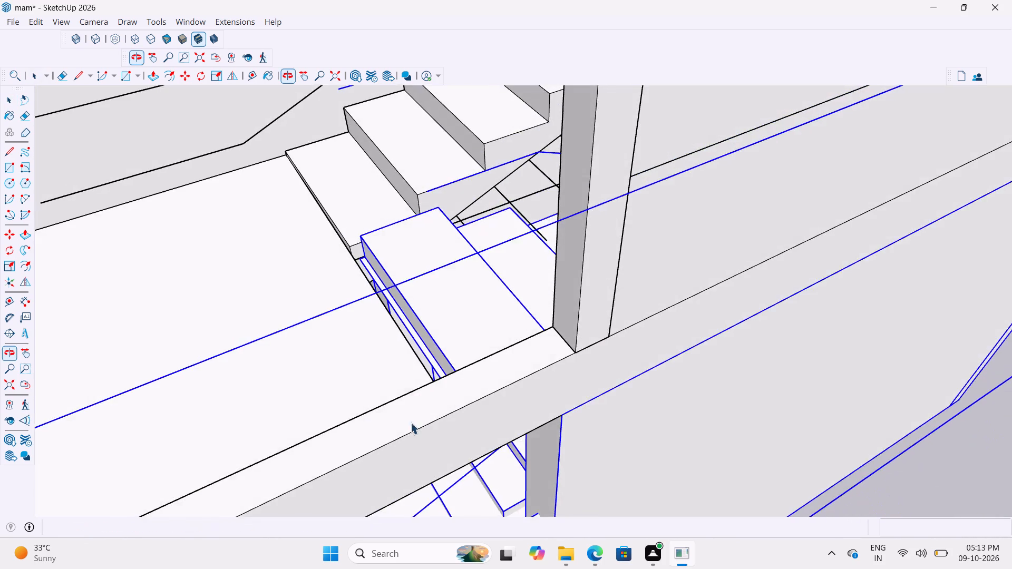
scroll(427, 339, "up", 6)
middle_click_drag(431, 322, 501, 347)
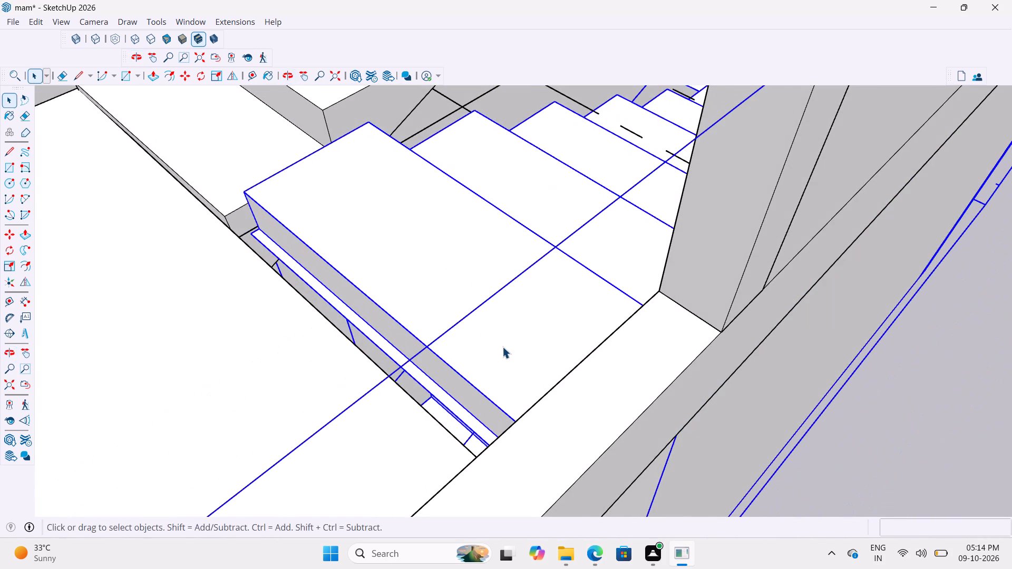
scroll(502, 348, "down", 10)
scroll(502, 348, "down", 11)
middle_click_drag(502, 348, 515, 308)
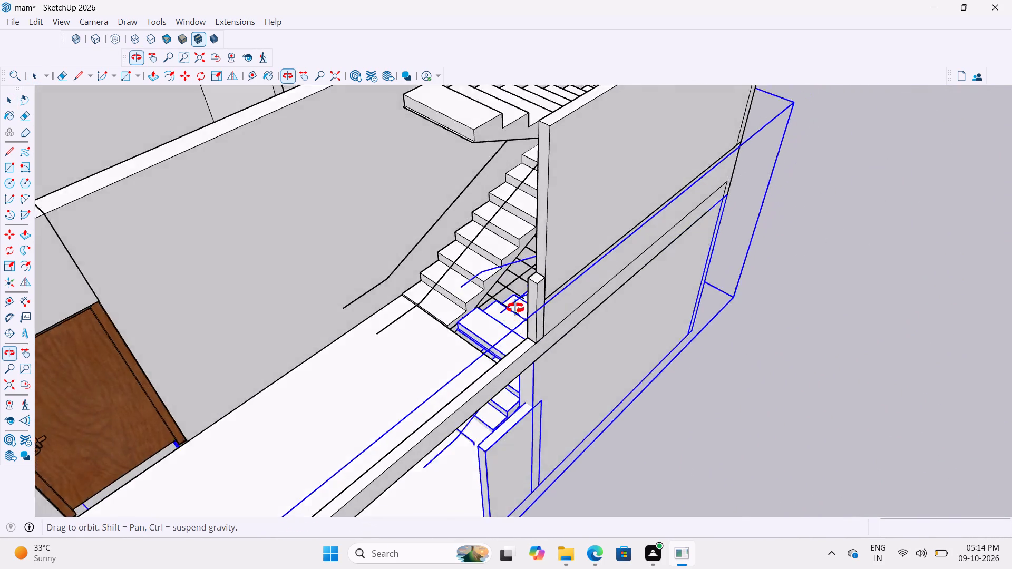
middle_click_drag(515, 308, 576, 309)
left_click(717, 425)
middle_click_drag(462, 442, 455, 418)
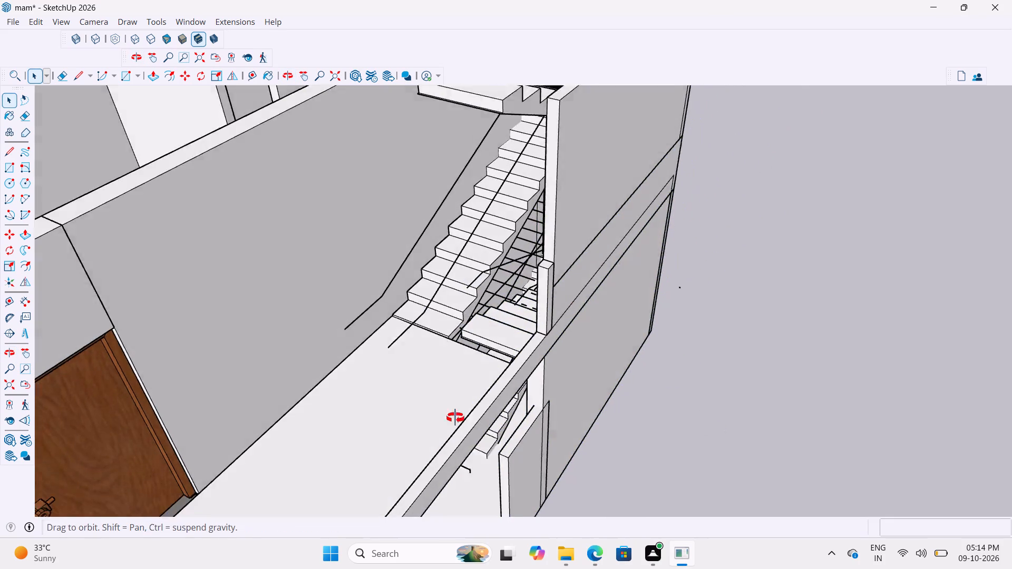
middle_click_drag(455, 418, 406, 474)
scroll(405, 475, "down", 4)
scroll(454, 306, "up", 3)
middle_click_drag(455, 300, 475, 278)
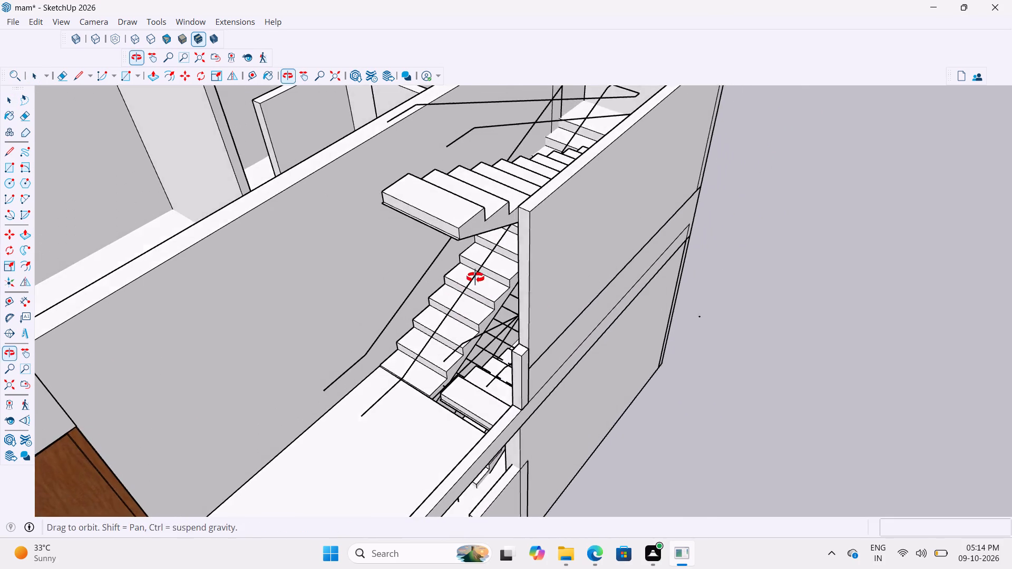
middle_click_drag(475, 278, 477, 279)
scroll(488, 442, "up", 14)
middle_click_drag(456, 398, 416, 313)
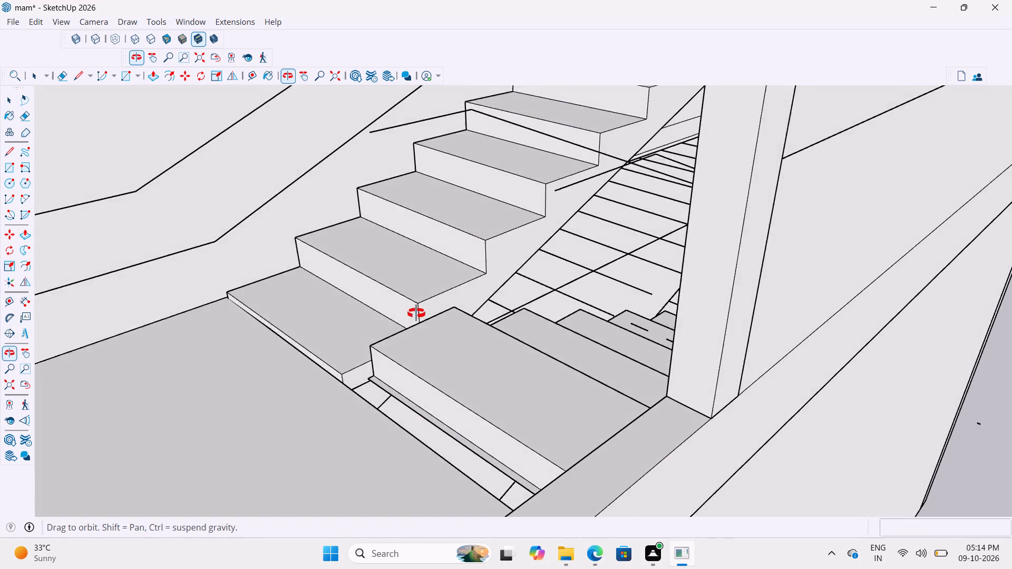
middle_click_drag(416, 313, 556, 379)
scroll(494, 422, "down", 8)
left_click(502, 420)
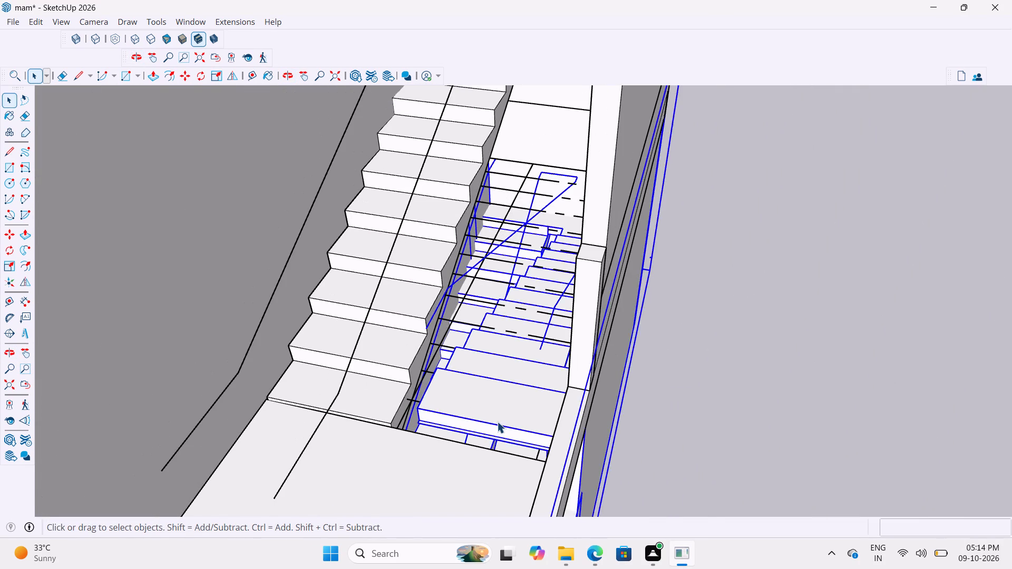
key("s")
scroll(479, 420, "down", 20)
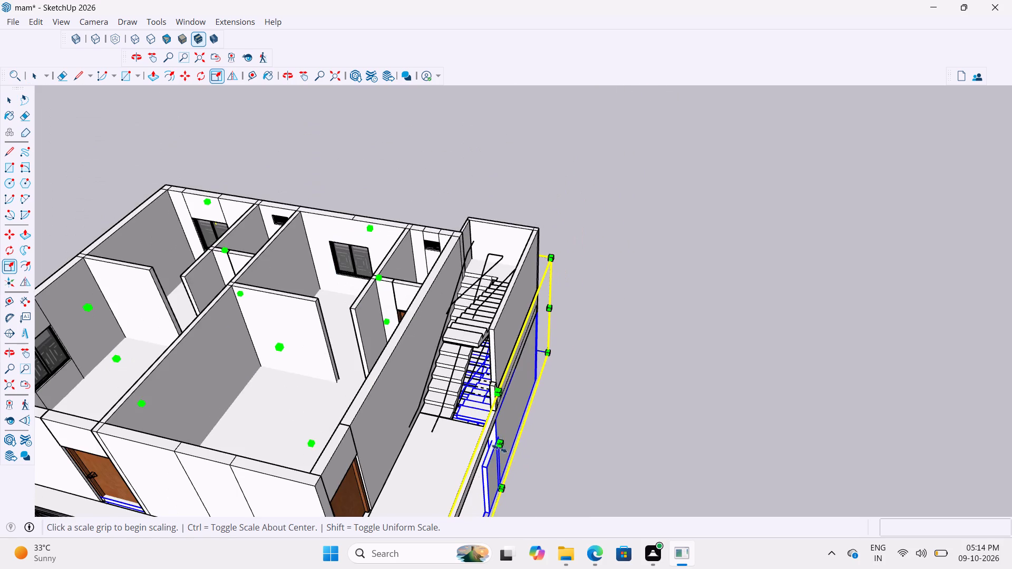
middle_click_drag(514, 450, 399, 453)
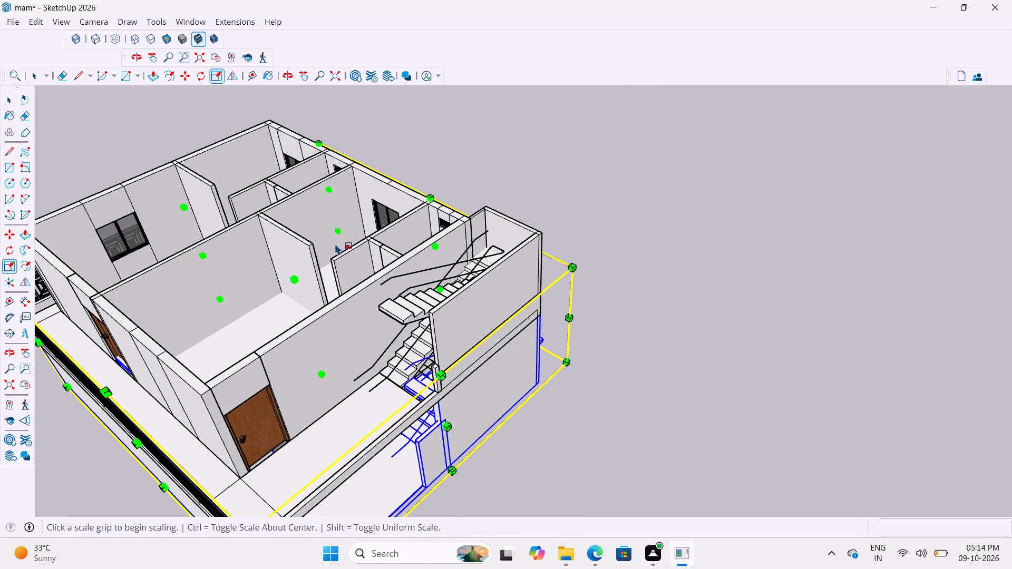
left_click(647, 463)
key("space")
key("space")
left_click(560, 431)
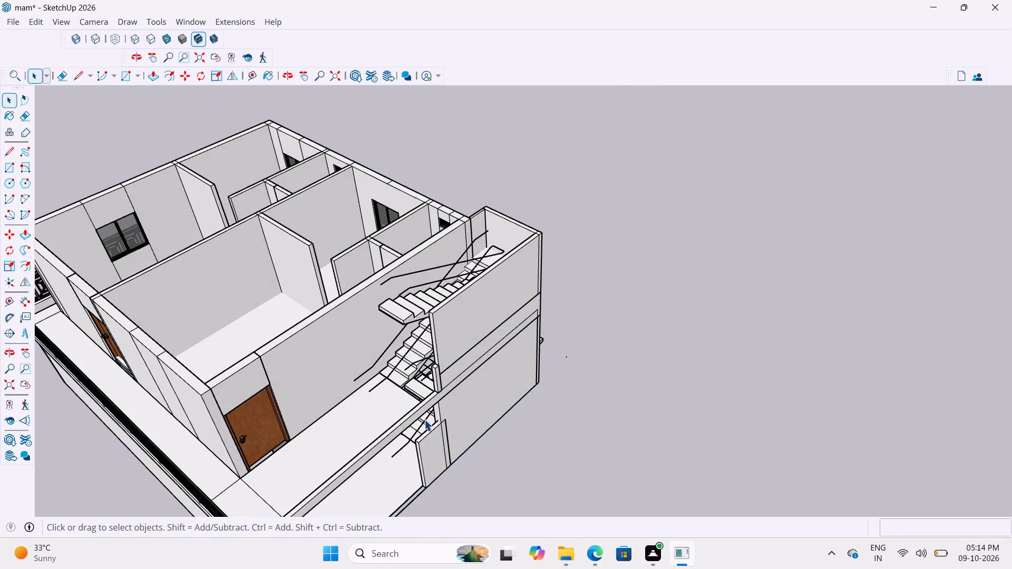
Scale the ground-floor group vertically along the blue axis by about 0.97 to lower the staircase's top step.
scroll(425, 416, "up", 6)
middle_click_drag(414, 367, 493, 348)
scroll(504, 395, "up", 14)
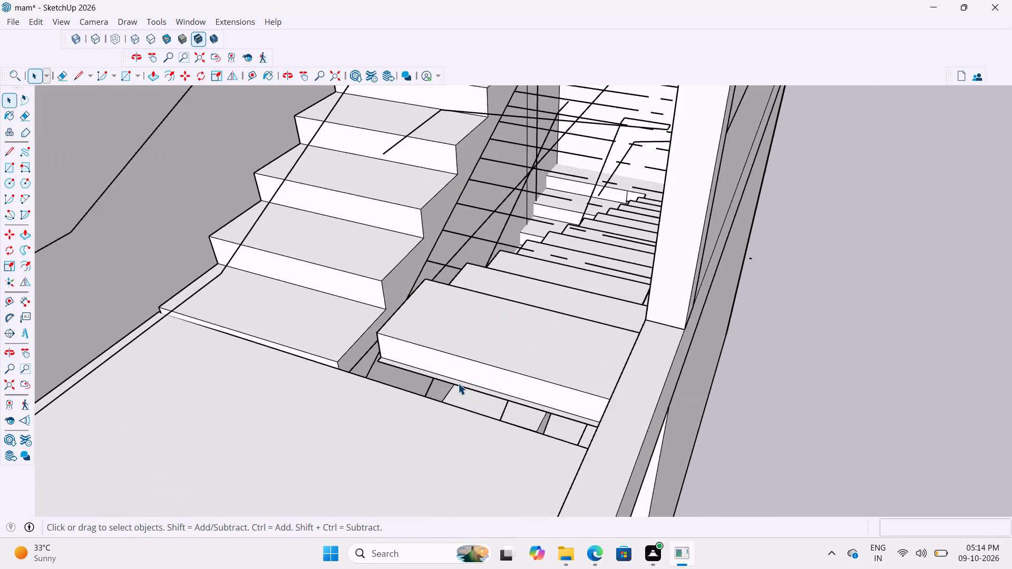
scroll(458, 383, "up", 4)
middle_click_drag(478, 370, 424, 399)
left_click(467, 364)
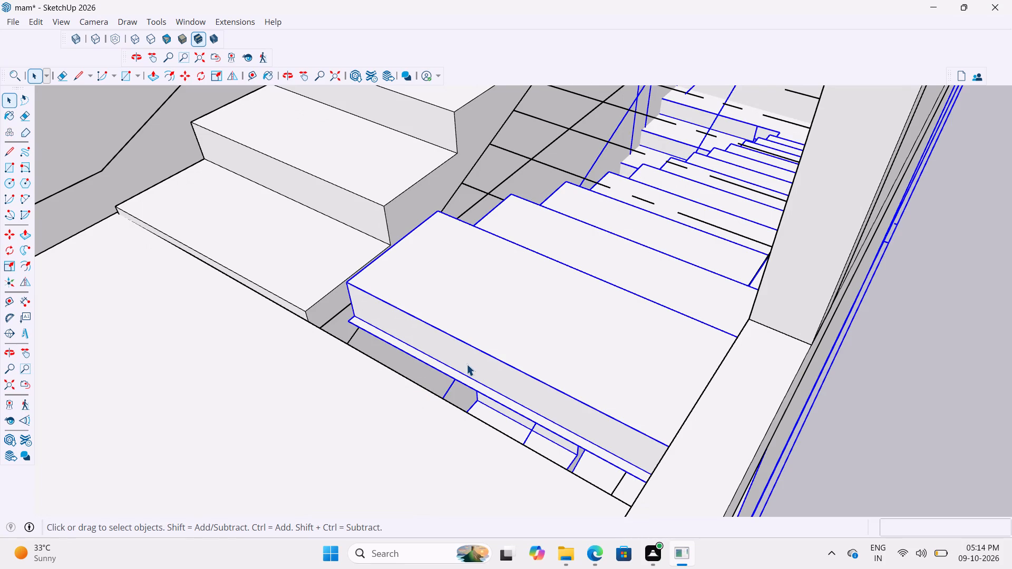
key("s")
scroll(497, 340, "down", 8)
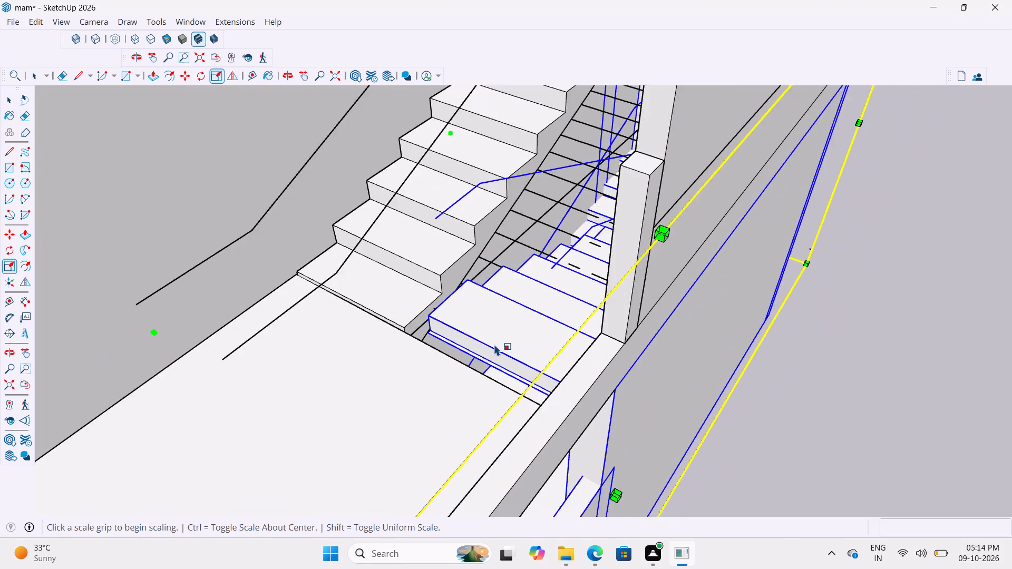
scroll(494, 344, "down", 20)
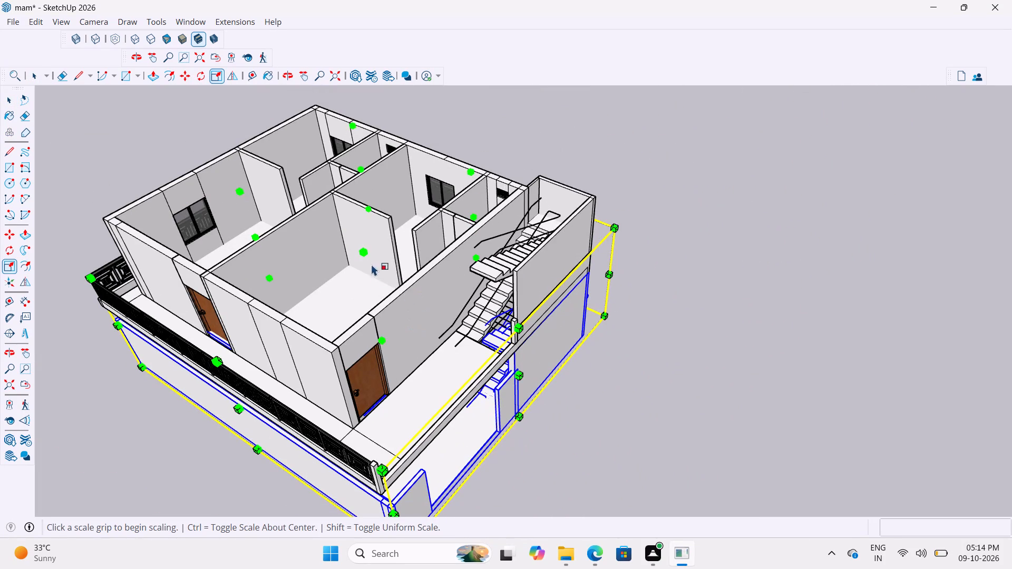
left_click(363, 252)
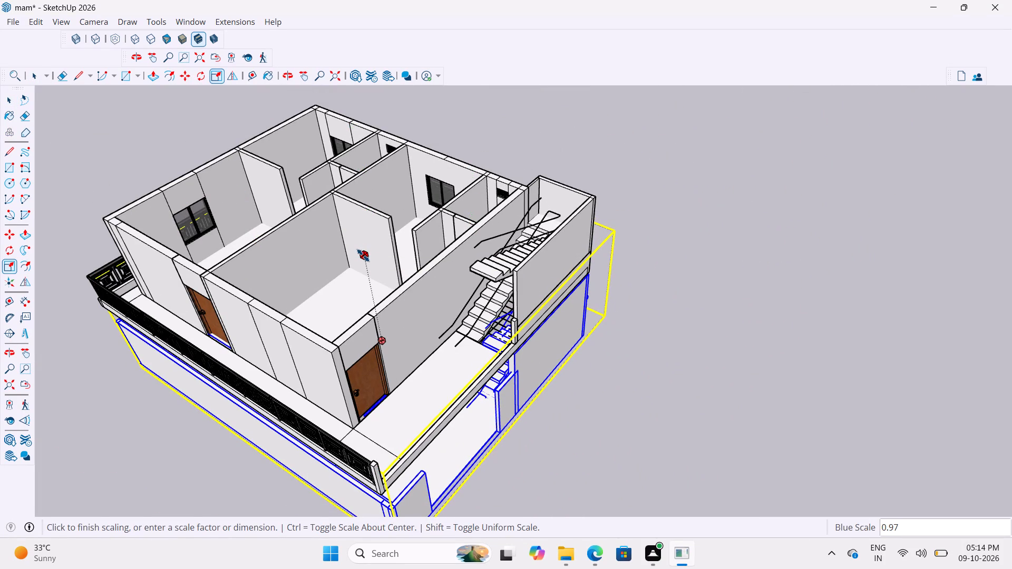
left_click(363, 256)
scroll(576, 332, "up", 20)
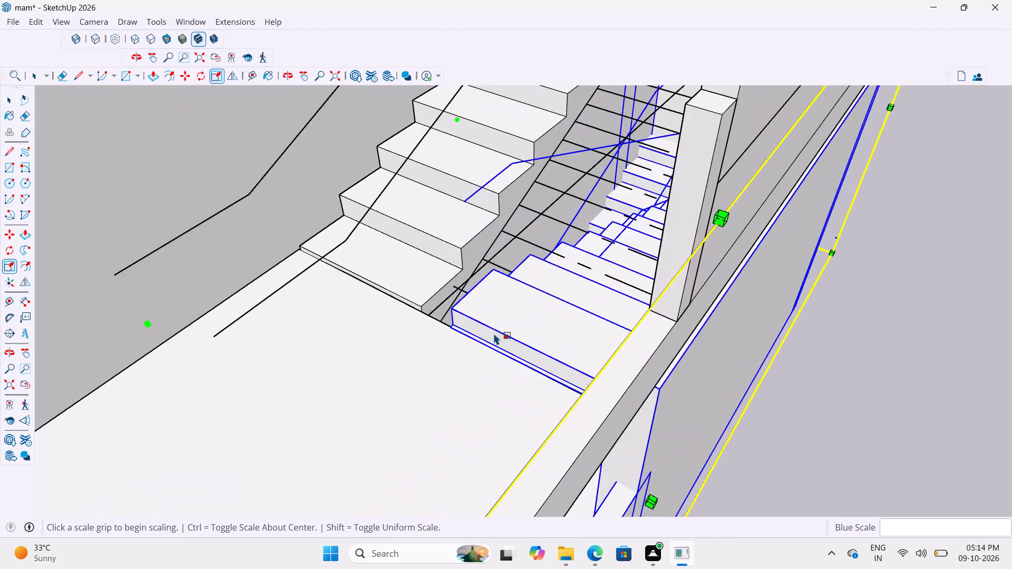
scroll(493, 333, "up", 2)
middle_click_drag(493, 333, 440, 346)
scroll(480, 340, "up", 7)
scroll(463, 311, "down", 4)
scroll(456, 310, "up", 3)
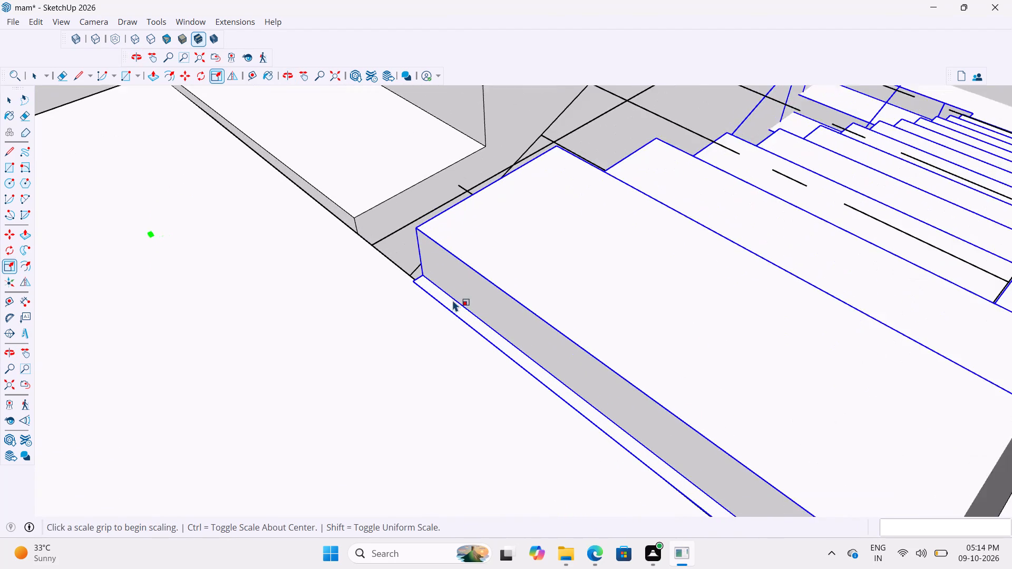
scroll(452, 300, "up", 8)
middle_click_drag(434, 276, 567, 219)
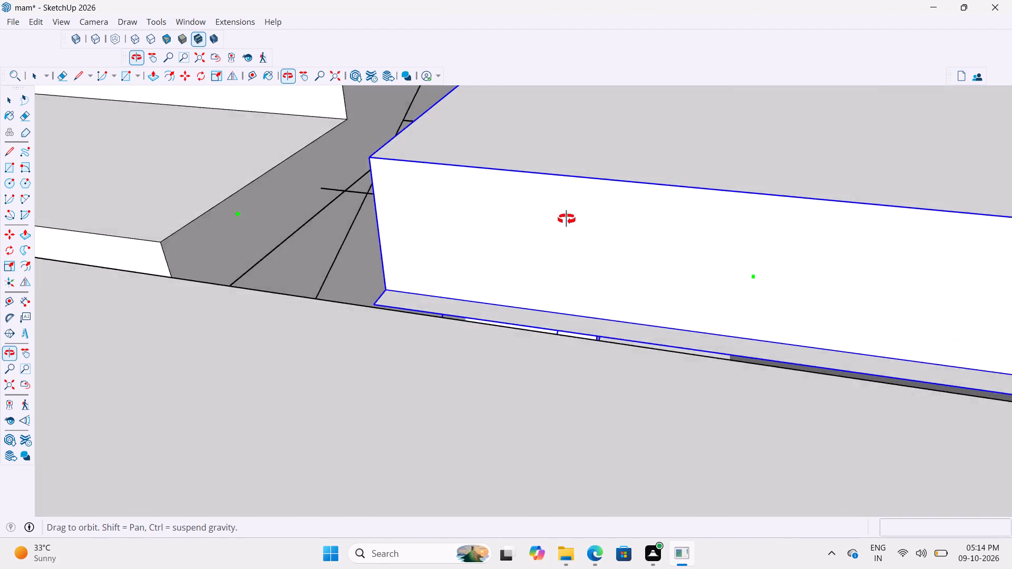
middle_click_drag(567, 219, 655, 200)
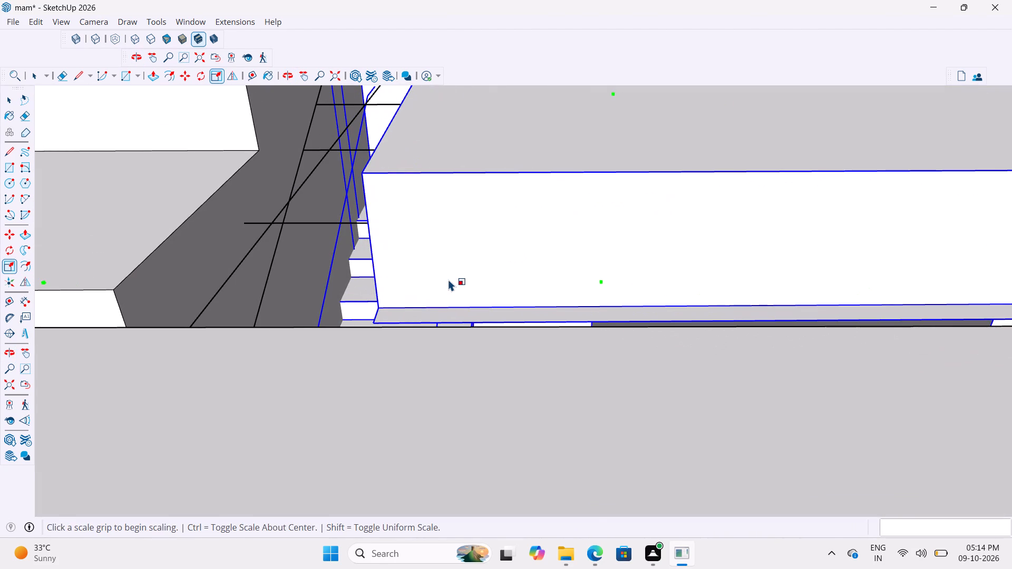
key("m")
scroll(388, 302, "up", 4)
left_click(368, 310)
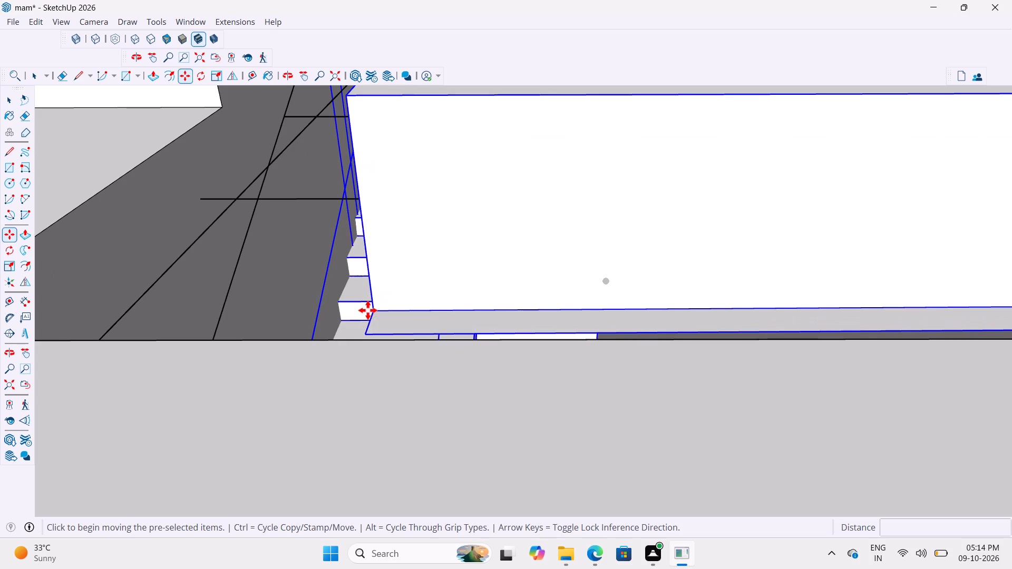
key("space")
Move the ground-floor group about 7/8" so the lower corner of its top stair step lands on the slab opening's edge, and deselect it.
scroll(383, 310, "down", 3)
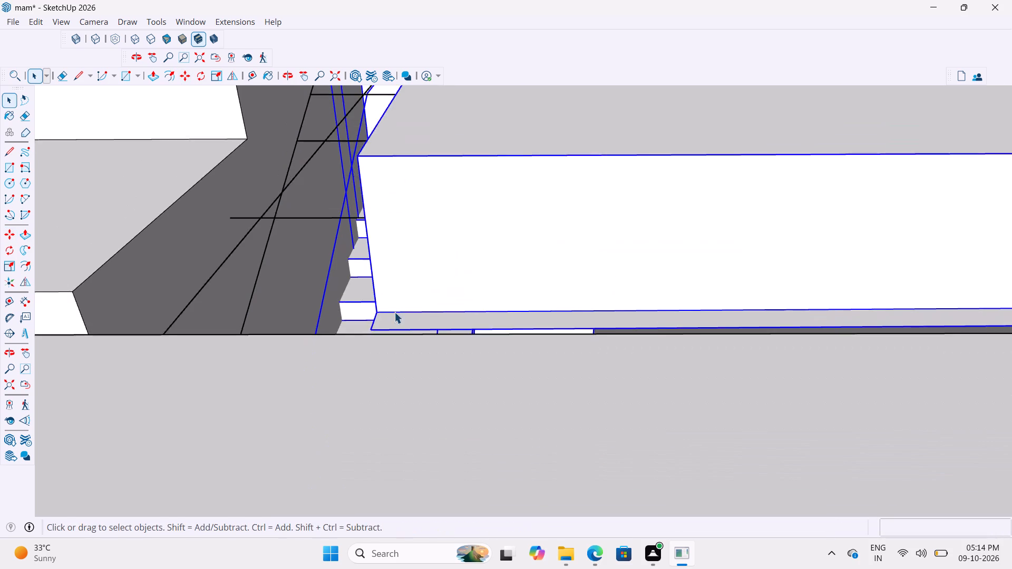
middle_click_drag(419, 307, 568, 321)
scroll(426, 361, "up", 6)
middle_click_drag(412, 345, 441, 276)
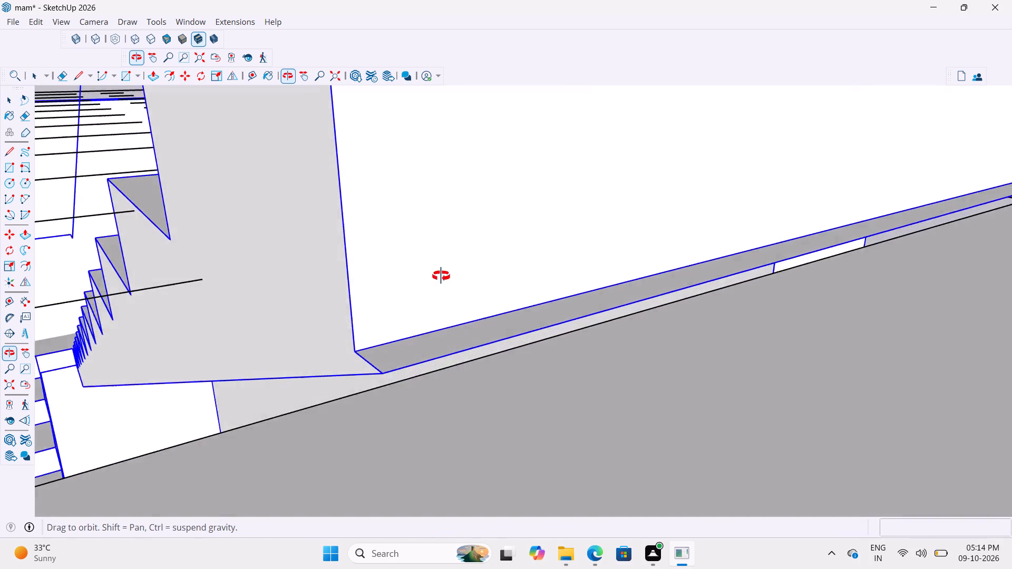
middle_click_drag(441, 276, 712, 225)
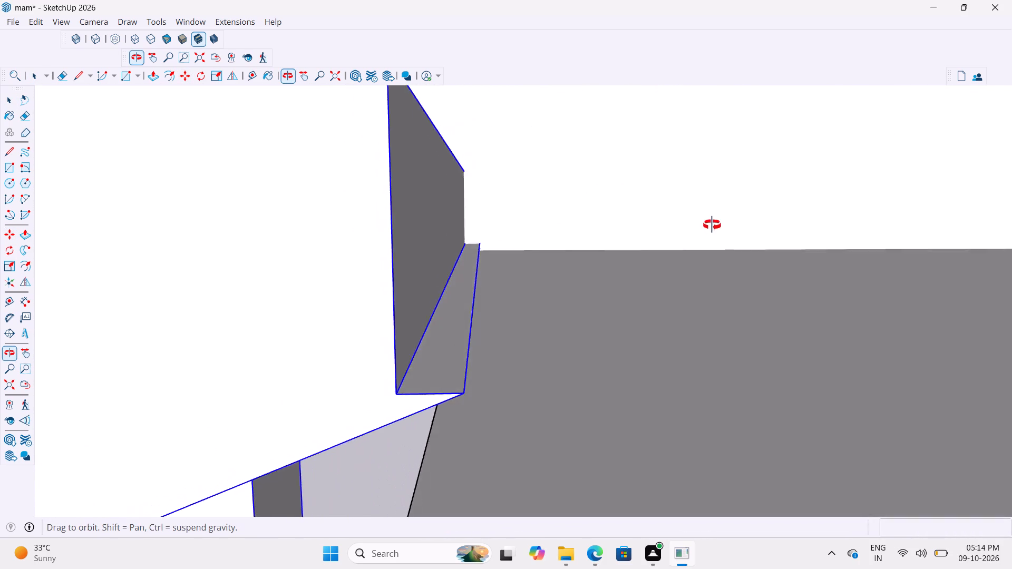
middle_click_drag(712, 225, 728, 212)
scroll(431, 367, "up", 3)
middle_click_drag(517, 361, 435, 357)
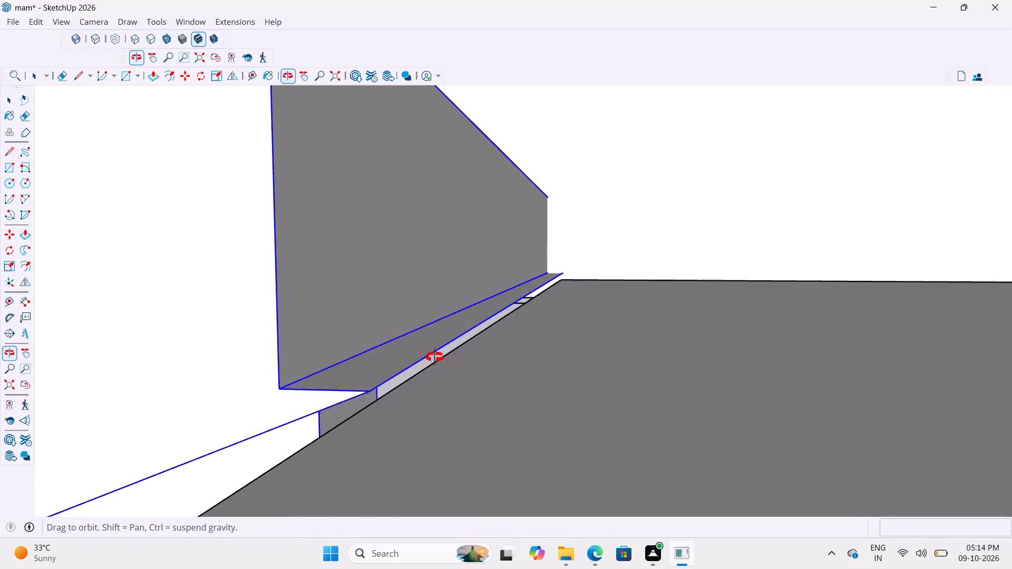
middle_click_drag(435, 357, 395, 393)
scroll(299, 444, "up", 1)
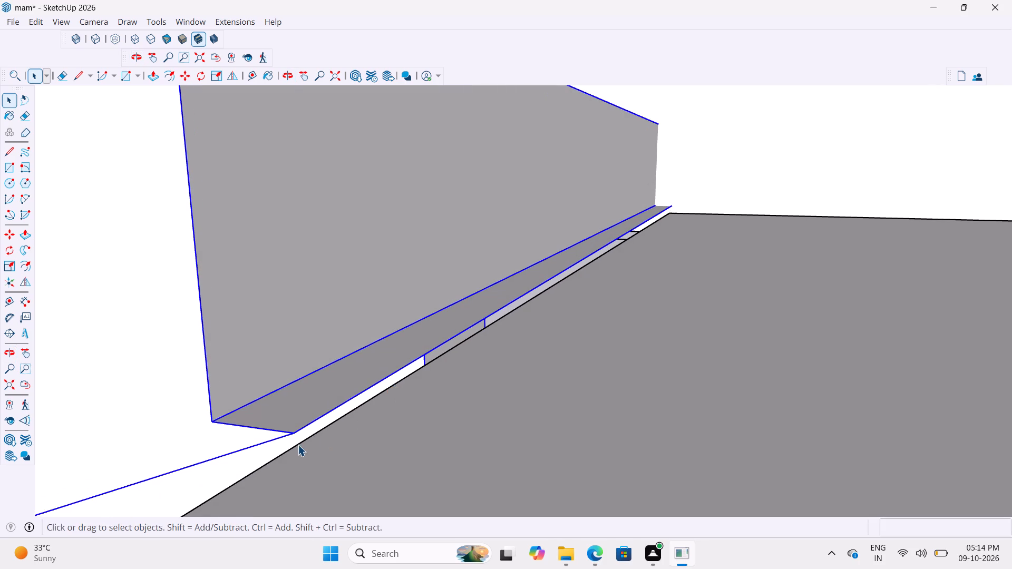
key("m")
left_click(289, 432)
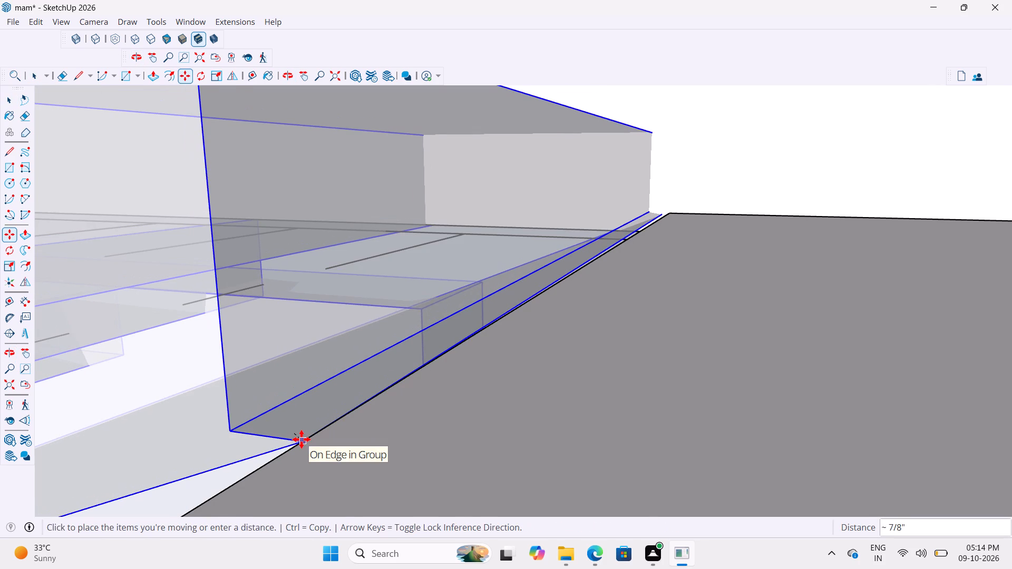
left_click(300, 443)
scroll(327, 445, "down", 2)
middle_click_drag(418, 424, 335, 446)
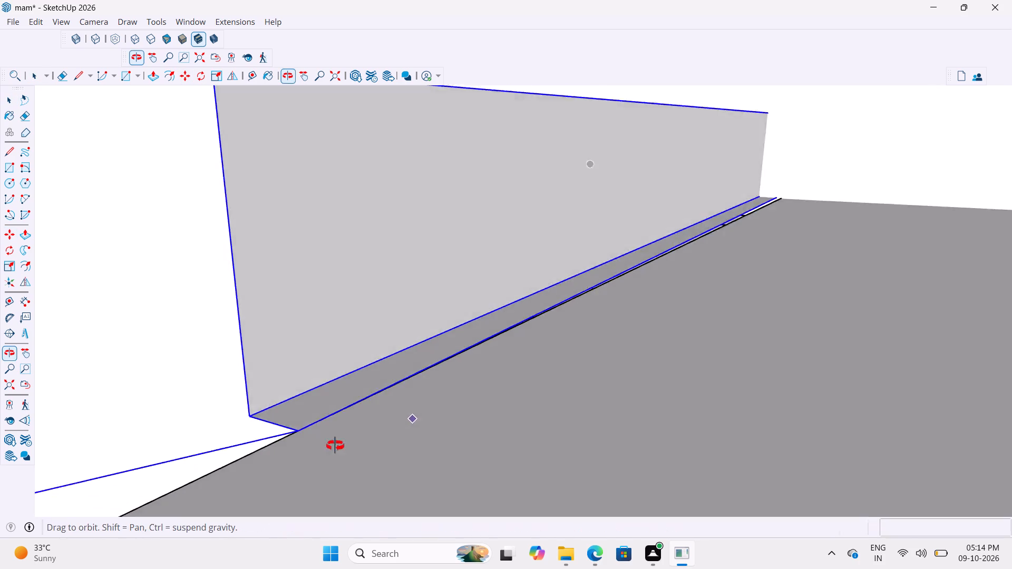
middle_click_drag(335, 446, 227, 461)
scroll(131, 447, "down", 5)
scroll(92, 442, "down", 20)
scroll(92, 442, "down", 4)
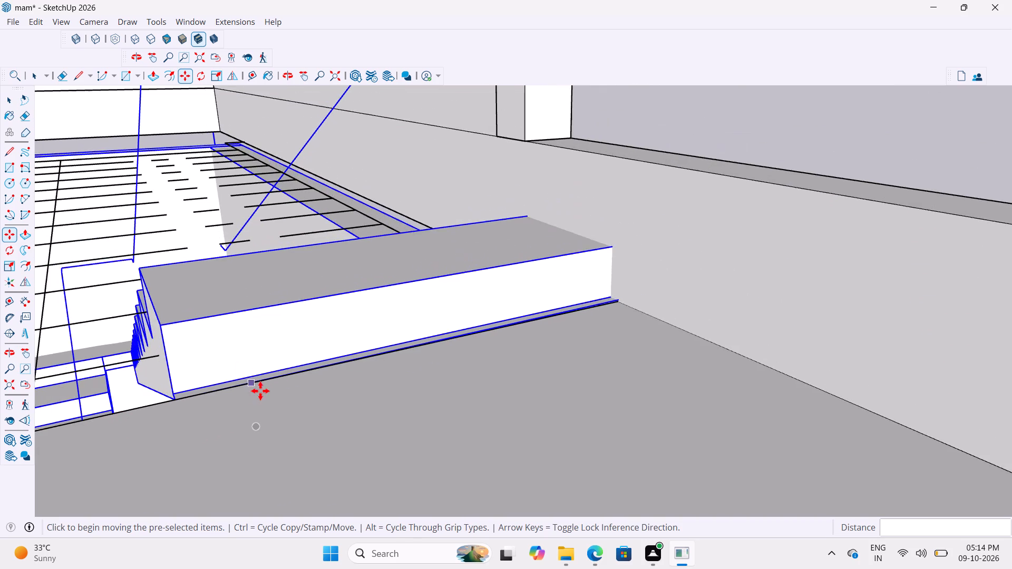
scroll(260, 391, "down", 20)
scroll(260, 391, "down", 20)
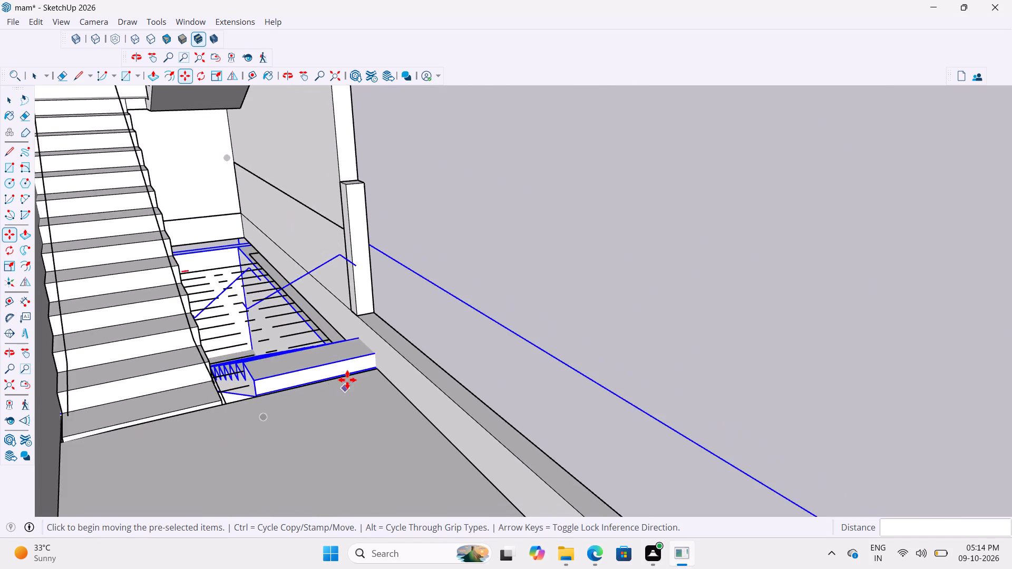
scroll(347, 380, "down", 14)
key("space")
left_click(592, 284)
Examine how the lower flight's top step meets the slab edge and the side wall along the stair opening.
scroll(362, 379, "up", 5)
middle_click_drag(356, 368, 341, 367)
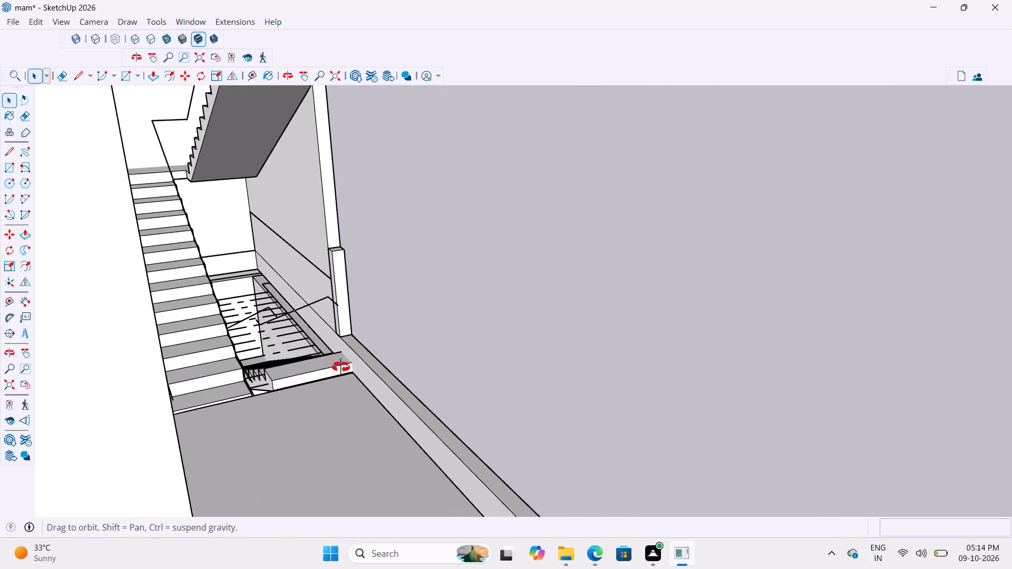
middle_click_drag(341, 367, 275, 420)
scroll(262, 365, "up", 8)
middle_click_drag(310, 341, 256, 382)
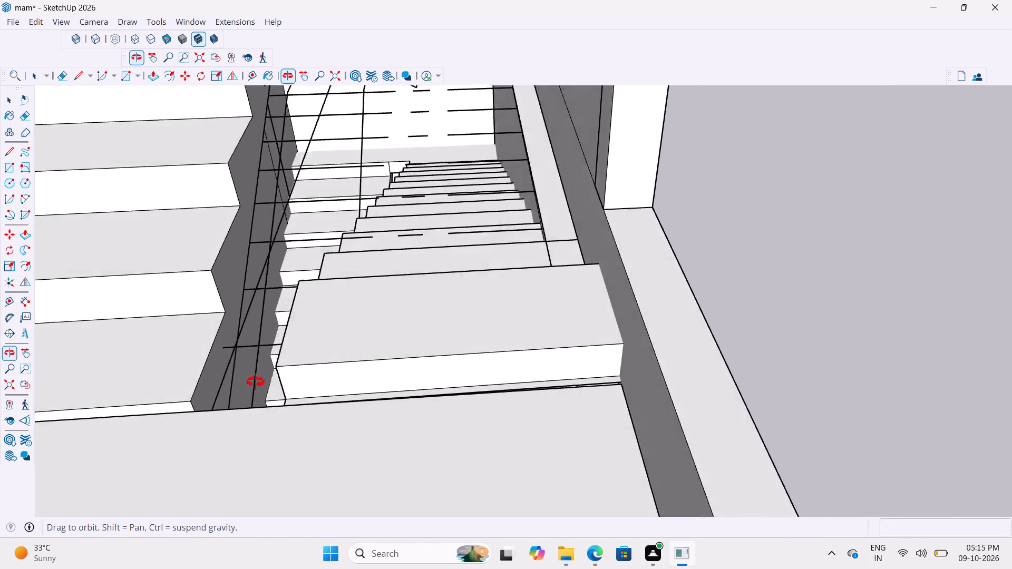
middle_click_drag(256, 382, 203, 386)
scroll(518, 256, "up", 4)
middle_click_drag(566, 208, 725, 185)
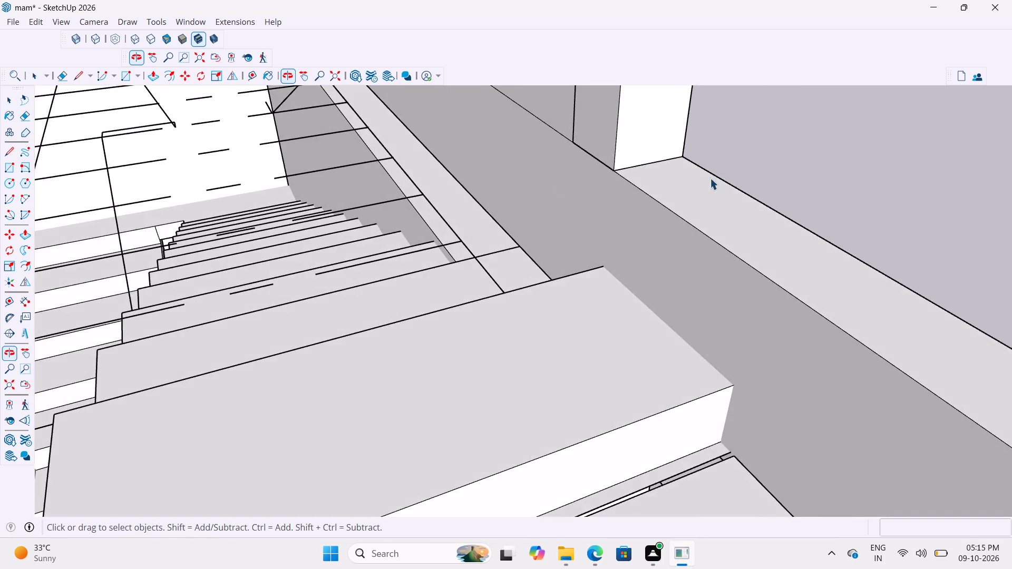
scroll(478, 184, "down", 4)
scroll(427, 181, "up", 4)
middle_click_drag(434, 158, 802, 158)
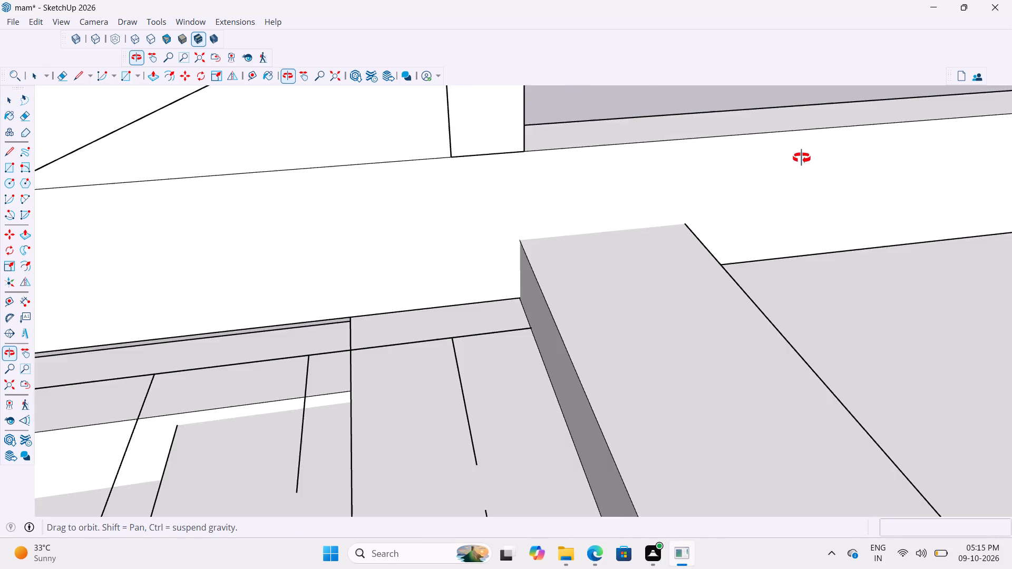
middle_click_drag(802, 158, 515, 210)
scroll(348, 199, "up", 5)
middle_click_drag(309, 204, 335, 193)
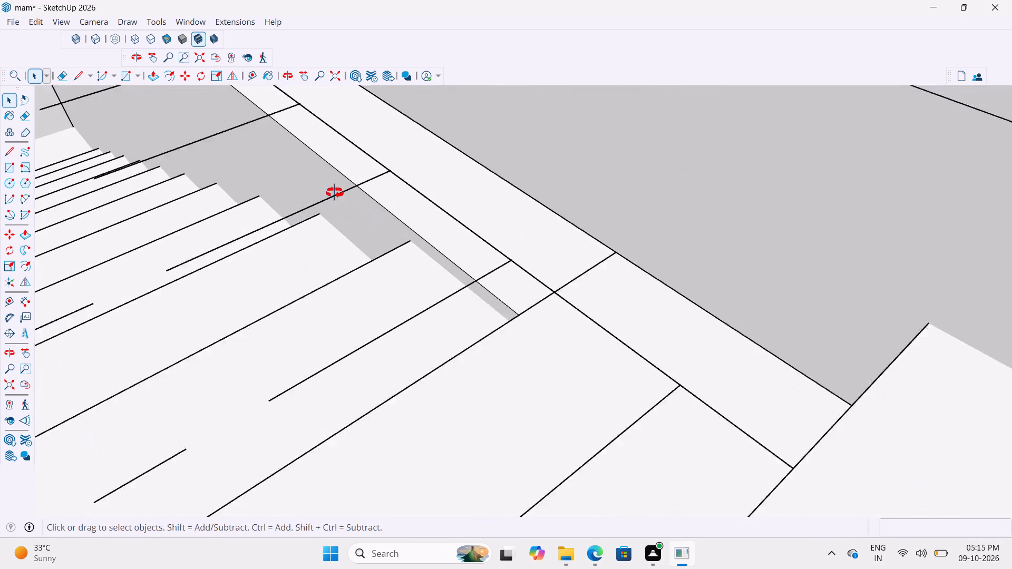
middle_click_drag(335, 193, 687, 119)
scroll(304, 363, "down", 11)
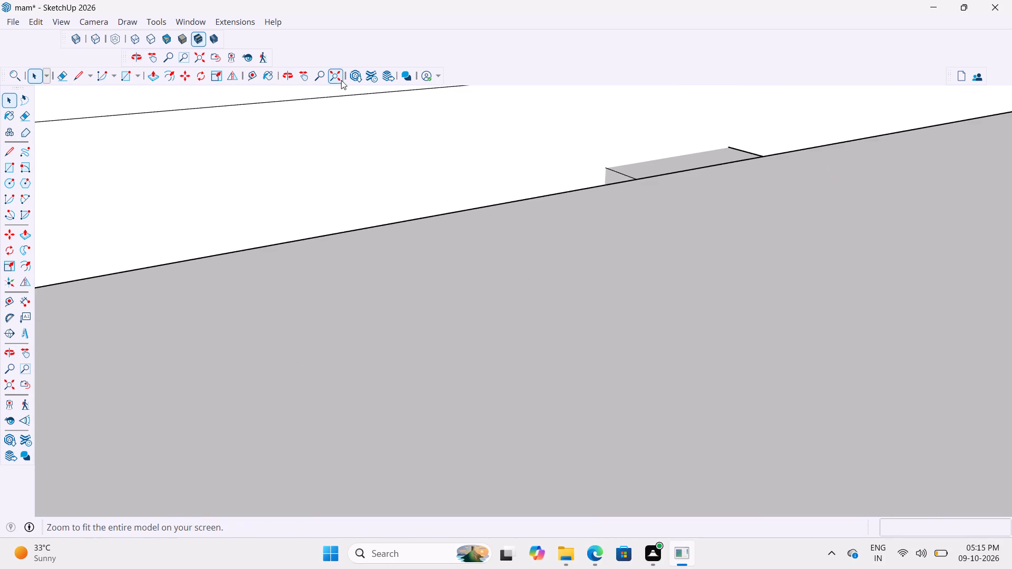
Bring the two-storey house back into view and check the staircase opening, both flights and the outer walls from the balcony side.
left_click(337, 74)
scroll(449, 424, "down", 4)
left_click(340, 79)
scroll(449, 150, "up", 3)
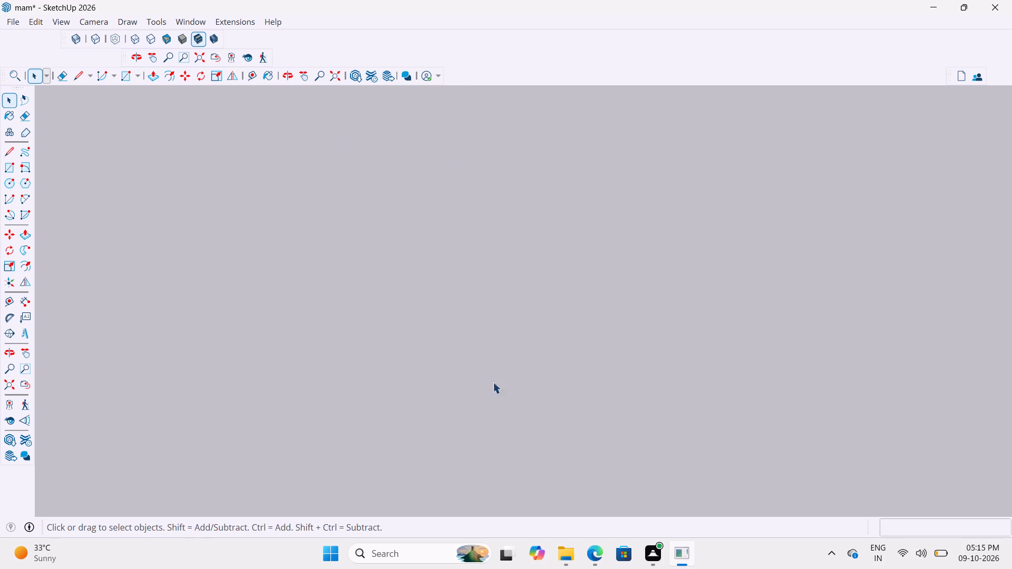
scroll(480, 436, "down", 6)
scroll(464, 266, "up", 7)
scroll(397, 46, "up", 11)
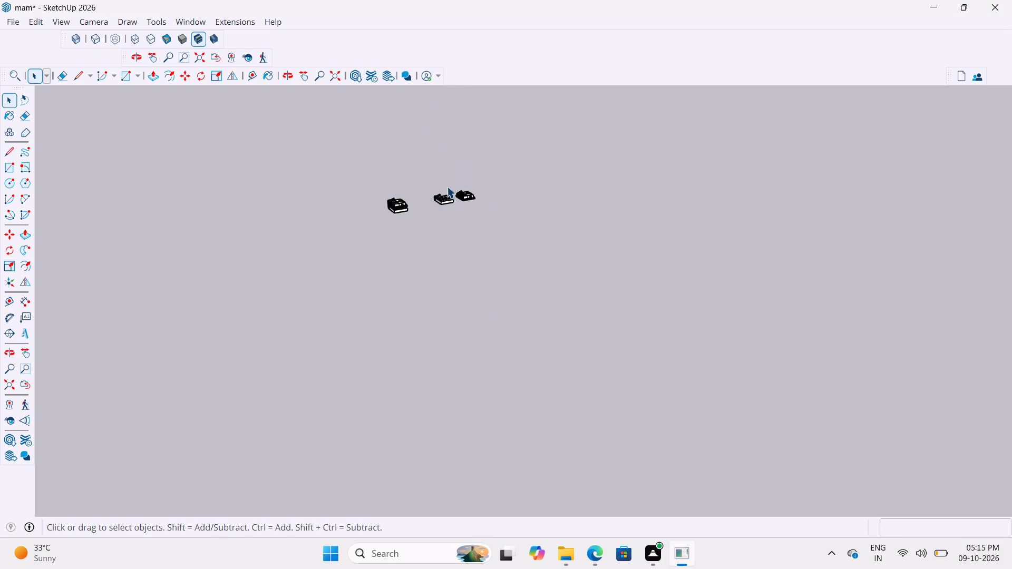
scroll(447, 187, "up", 20)
scroll(447, 187, "up", 3)
scroll(544, 193, "down", 1)
scroll(403, 237, "up", 9)
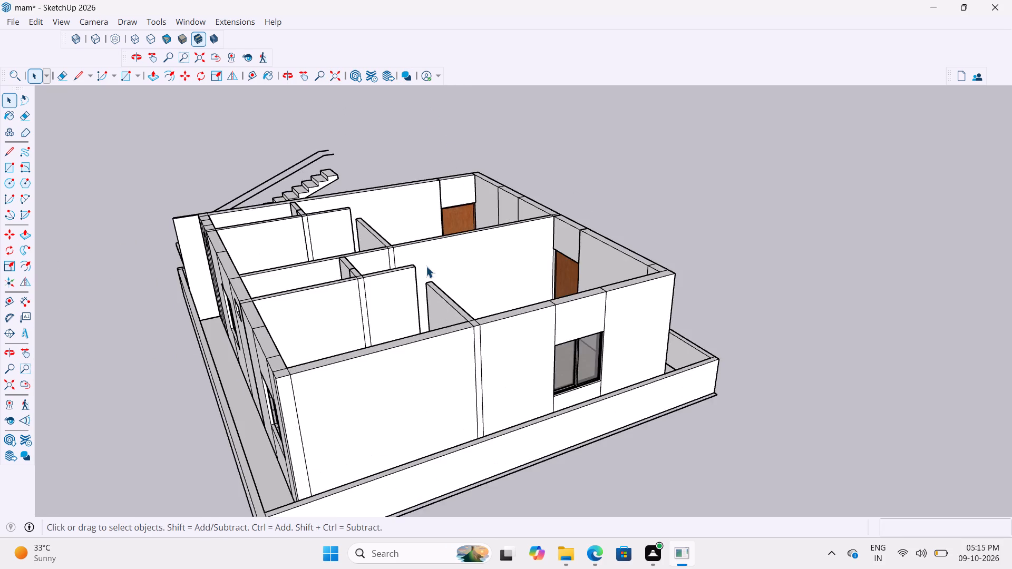
middle_click_drag(452, 248, 492, 268)
scroll(427, 344, "down", 20)
scroll(427, 344, "down", 8)
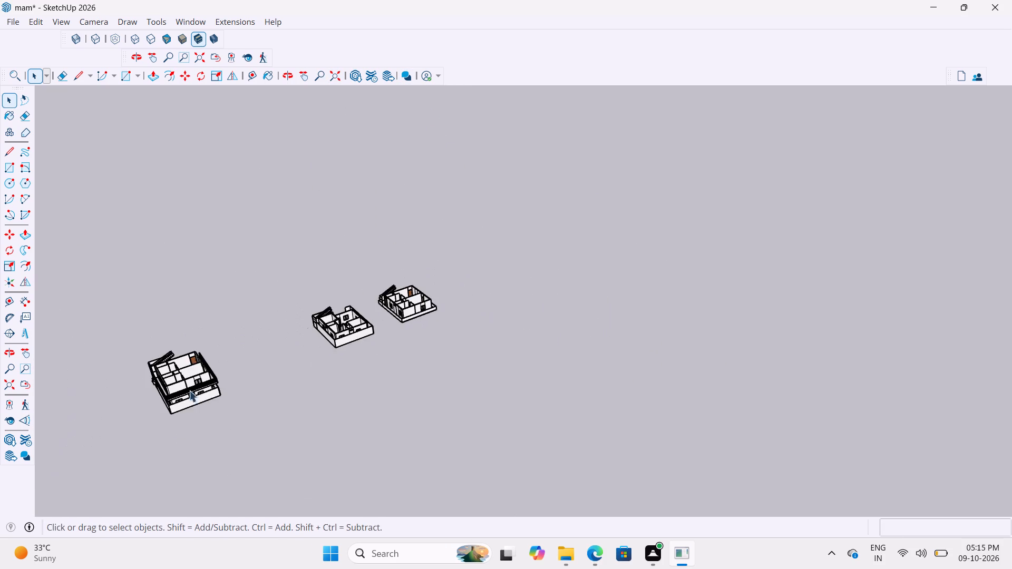
middle_click_drag(181, 391, 588, 290)
scroll(399, 315, "down", 4)
scroll(608, 354, "up", 17)
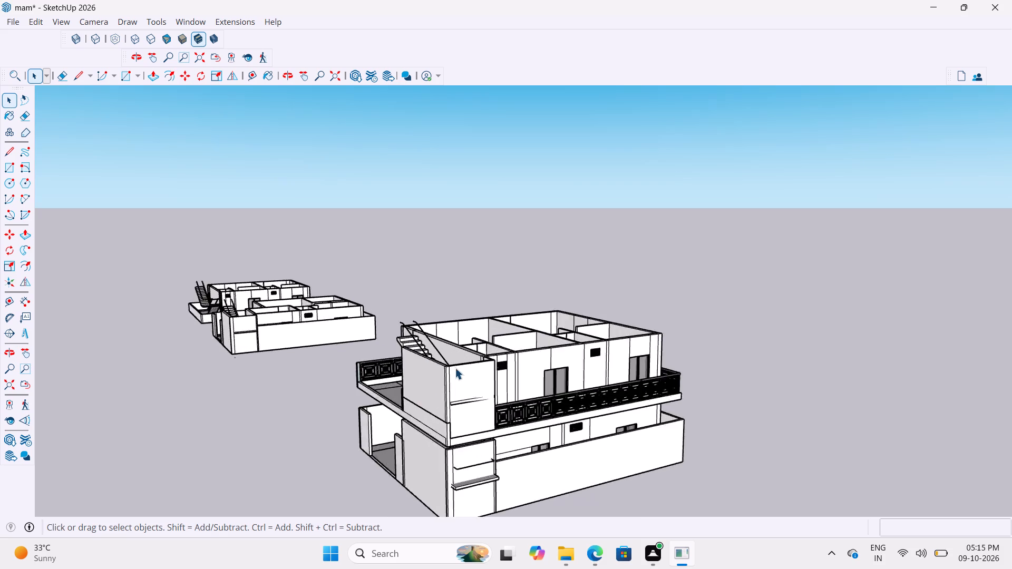
scroll(455, 368, "up", 5)
middle_click_drag(517, 372, 861, 378)
scroll(559, 455, "up", 6)
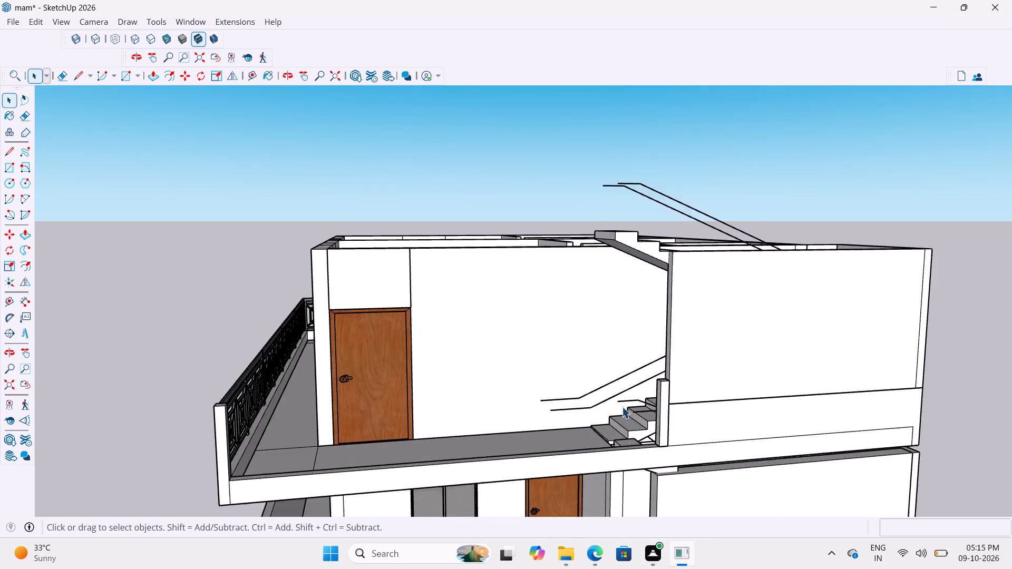
middle_click_drag(641, 417, 749, 491)
scroll(752, 497, "up", 14)
middle_click_drag(715, 477, 809, 515)
scroll(803, 499, "down", 1)
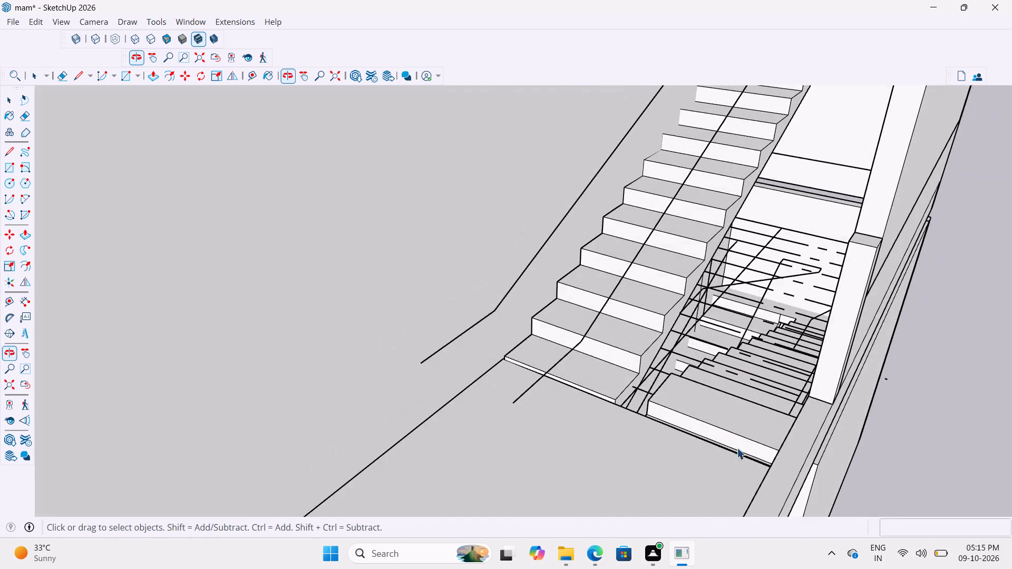
scroll(733, 448, "up", 7)
scroll(661, 413, "up", 3)
scroll(588, 415, "down", 9)
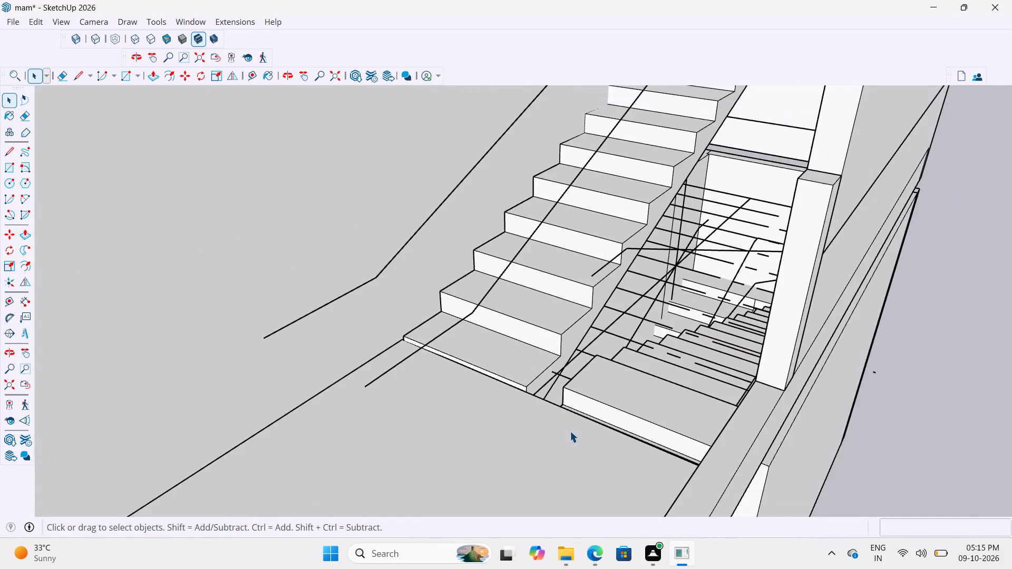
scroll(568, 426, "down", 5)
scroll(552, 424, "up", 7)
scroll(485, 388, "down", 17)
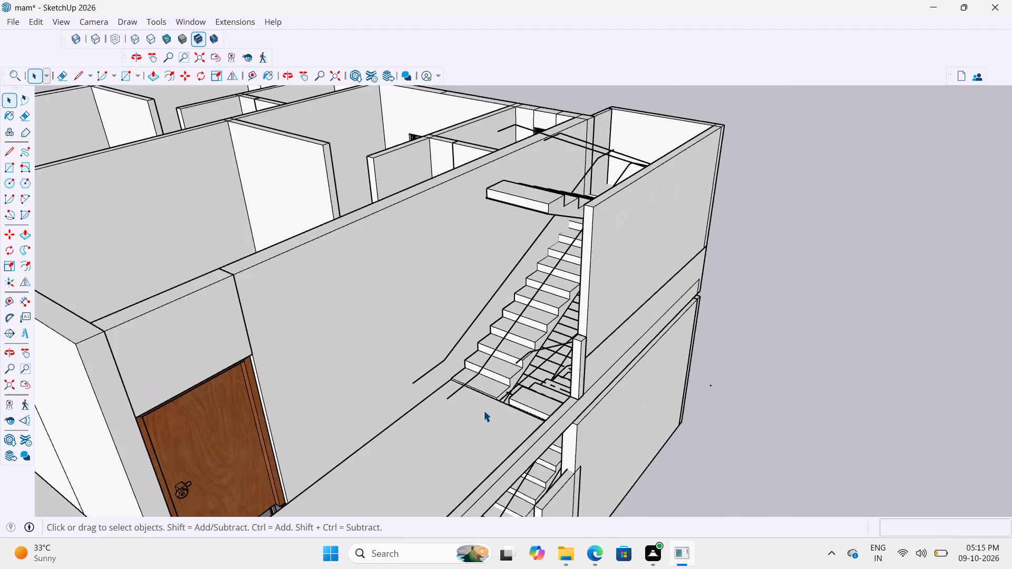
scroll(483, 410, "down", 7)
middle_click_drag(594, 312, 300, 336)
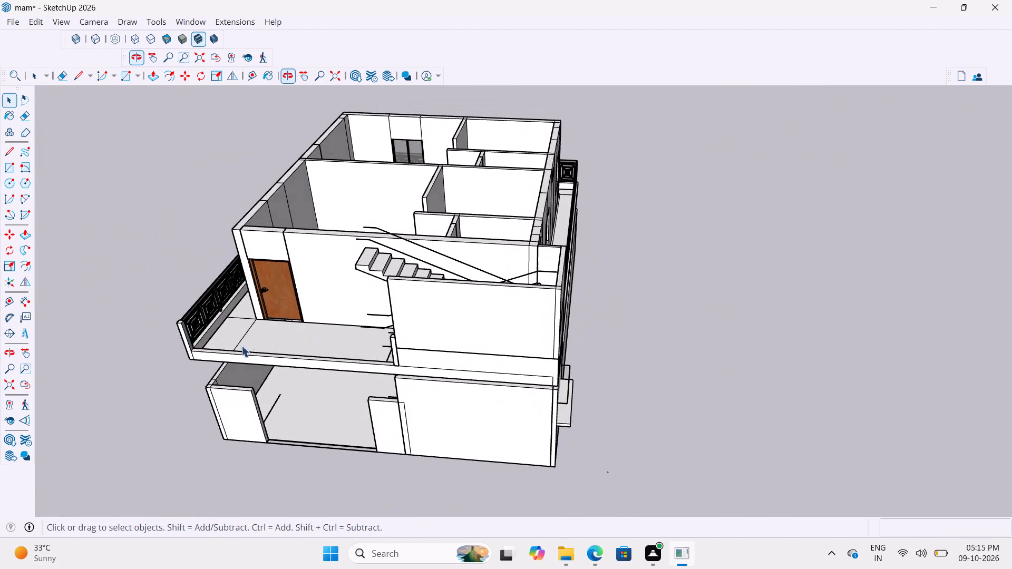
Place two guides along the balcony's unrailed front ledge, 1" in from its outer edge and another 2" beyond the first.
scroll(231, 357, "up", 11)
middle_click_drag(191, 336, 171, 362)
scroll(163, 360, "up", 10)
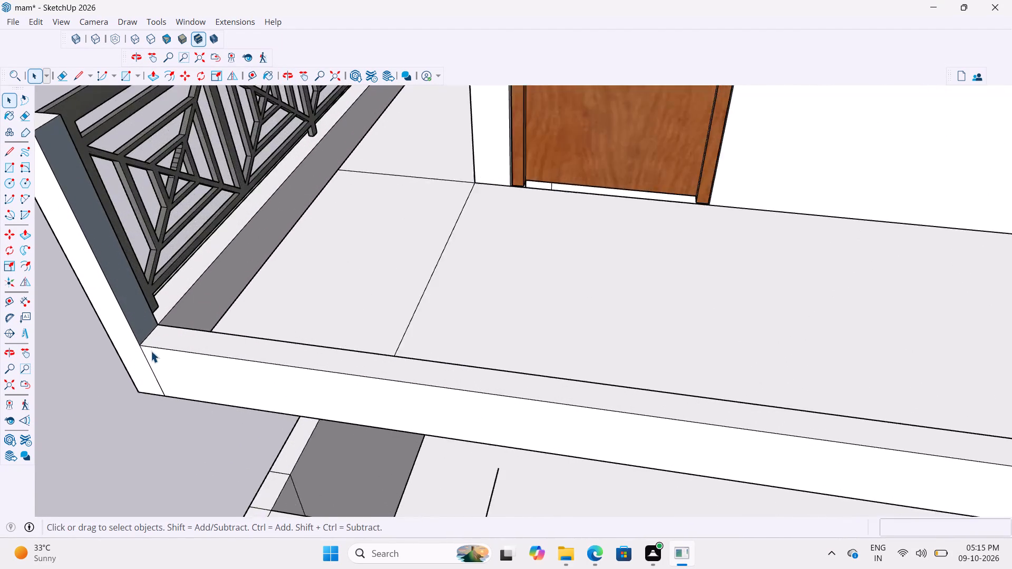
scroll(151, 351, "up", 7)
key("t")
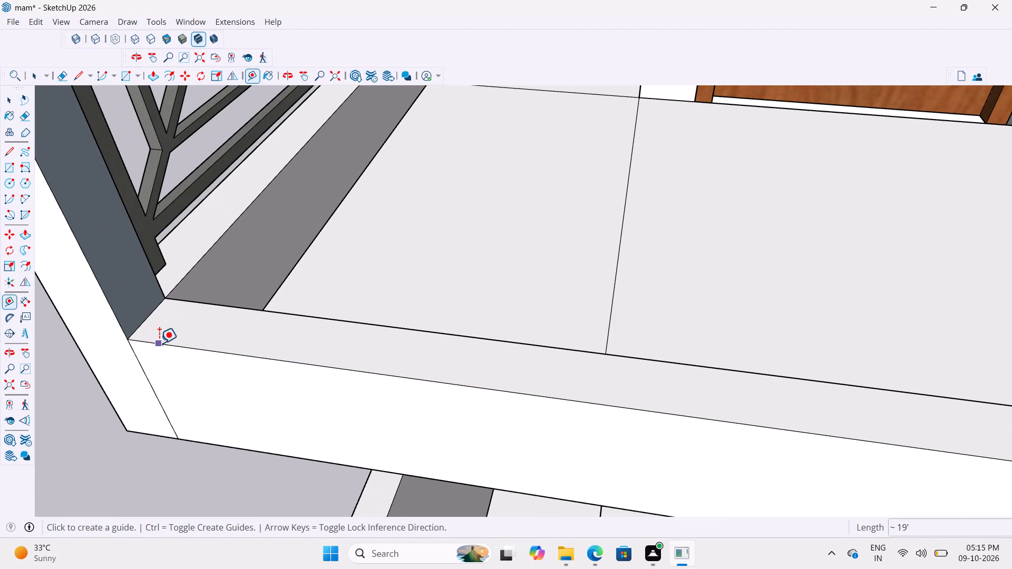
left_click(159, 344)
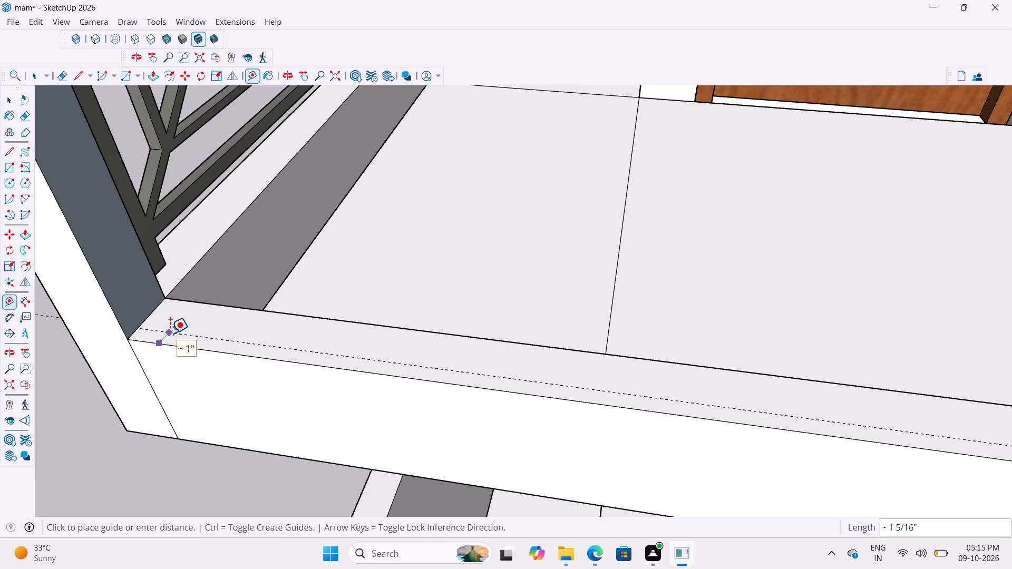
type("1\"")
key("Return")
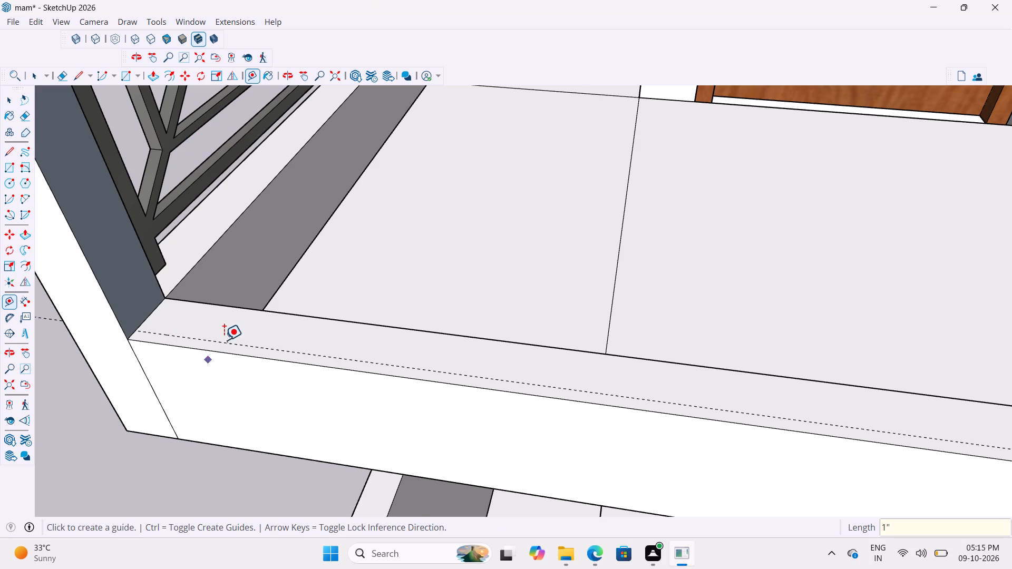
scroll(225, 337, "up", 3)
left_click(225, 342)
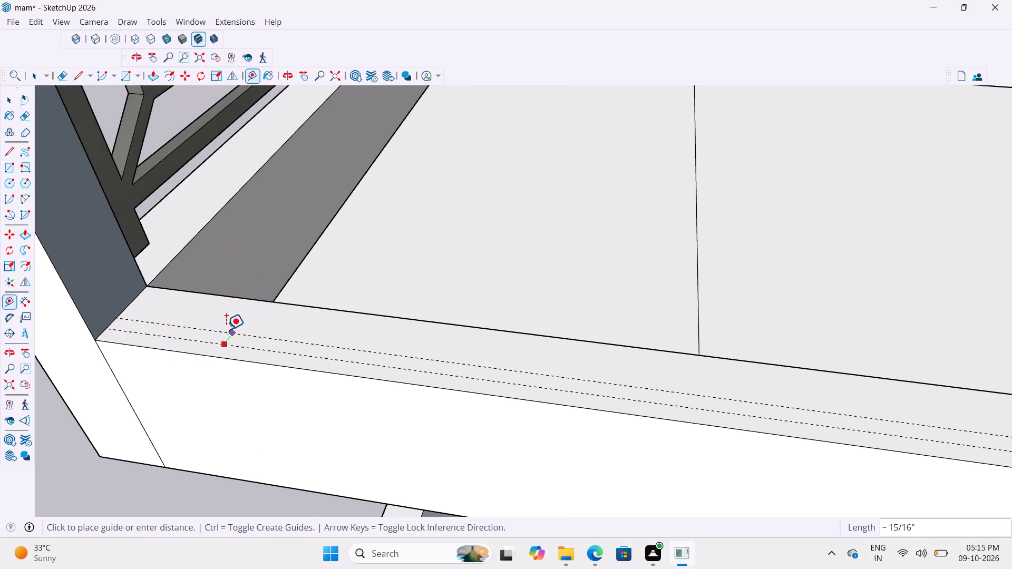
type("2\"")
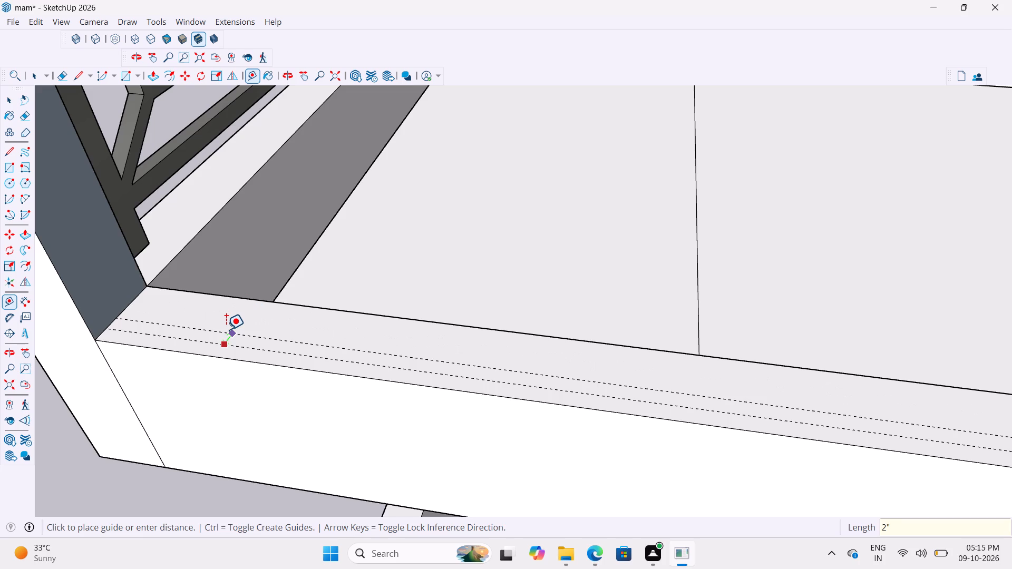
key("Return")
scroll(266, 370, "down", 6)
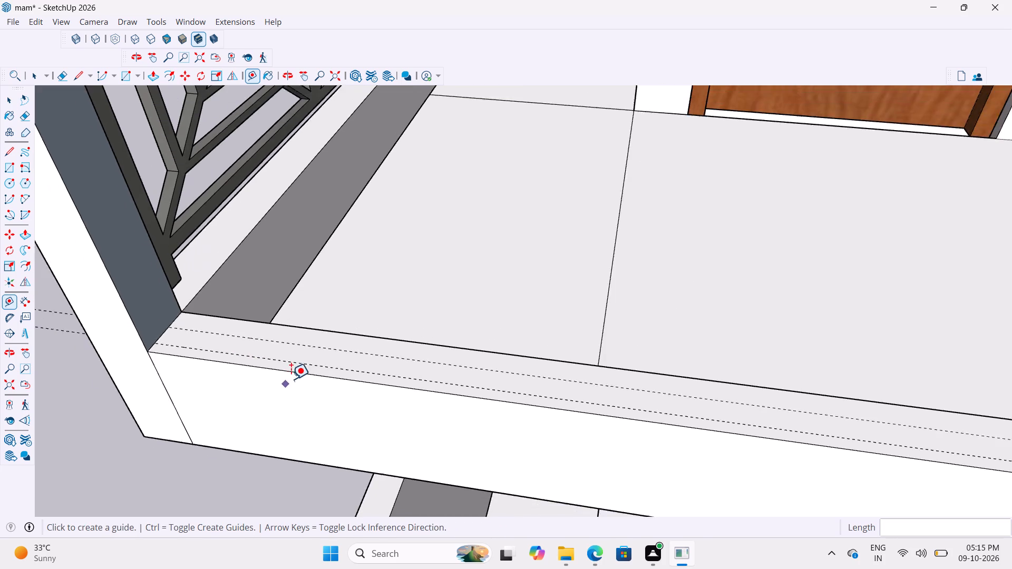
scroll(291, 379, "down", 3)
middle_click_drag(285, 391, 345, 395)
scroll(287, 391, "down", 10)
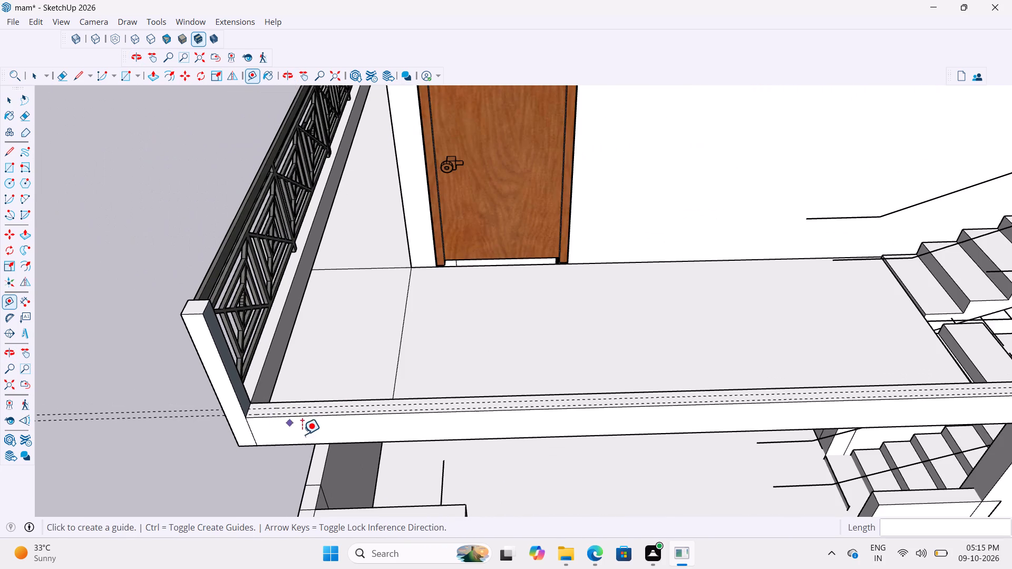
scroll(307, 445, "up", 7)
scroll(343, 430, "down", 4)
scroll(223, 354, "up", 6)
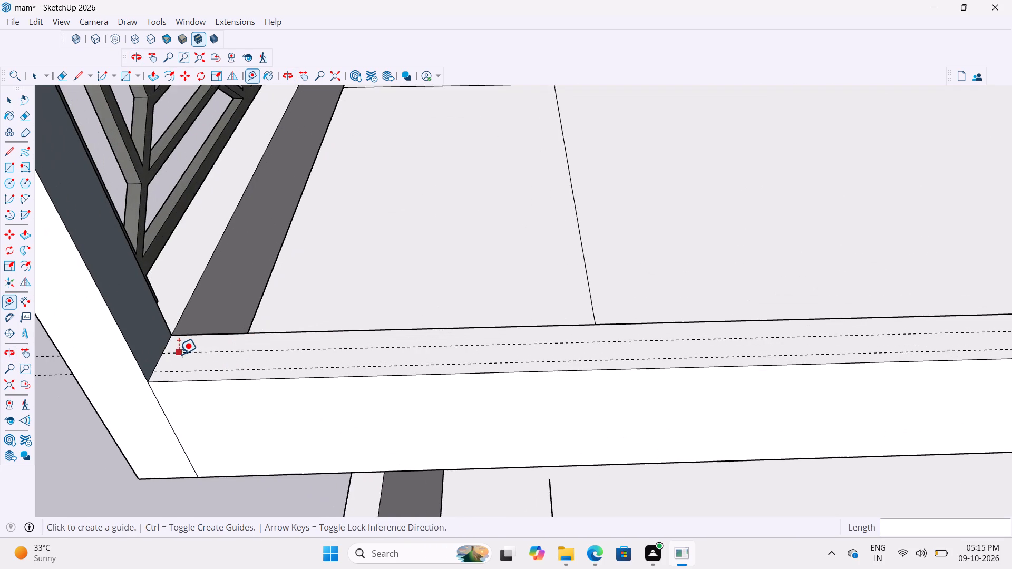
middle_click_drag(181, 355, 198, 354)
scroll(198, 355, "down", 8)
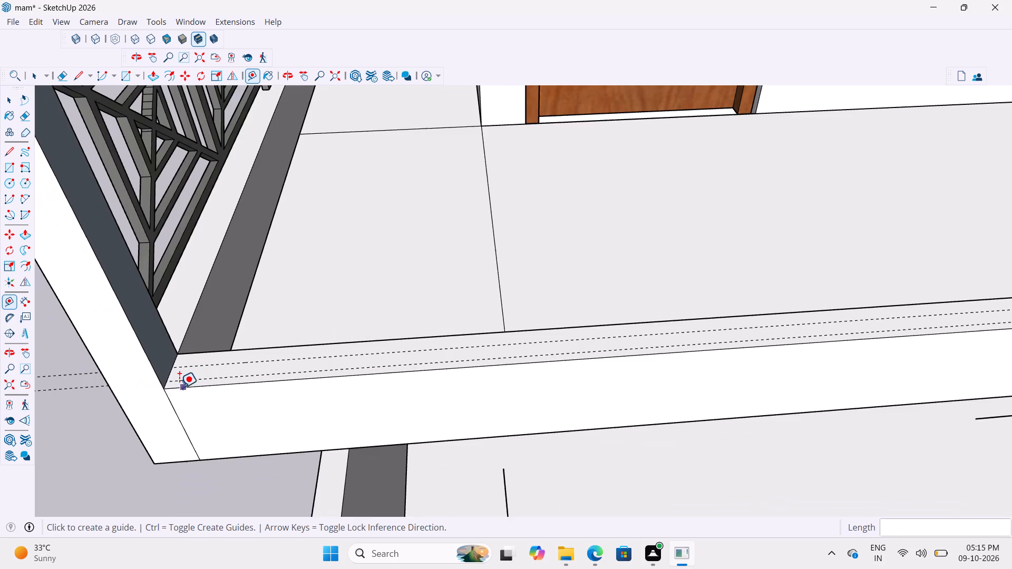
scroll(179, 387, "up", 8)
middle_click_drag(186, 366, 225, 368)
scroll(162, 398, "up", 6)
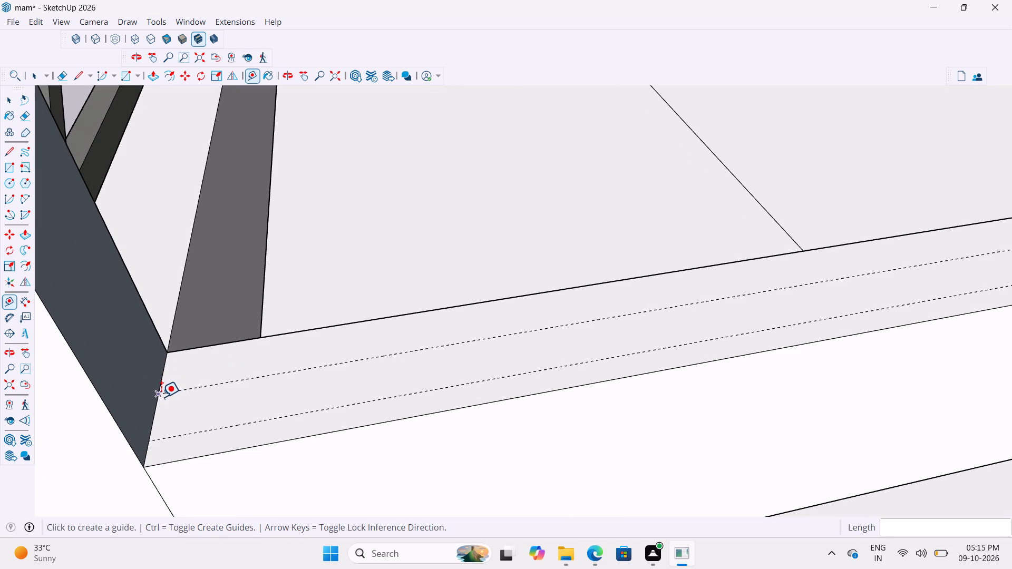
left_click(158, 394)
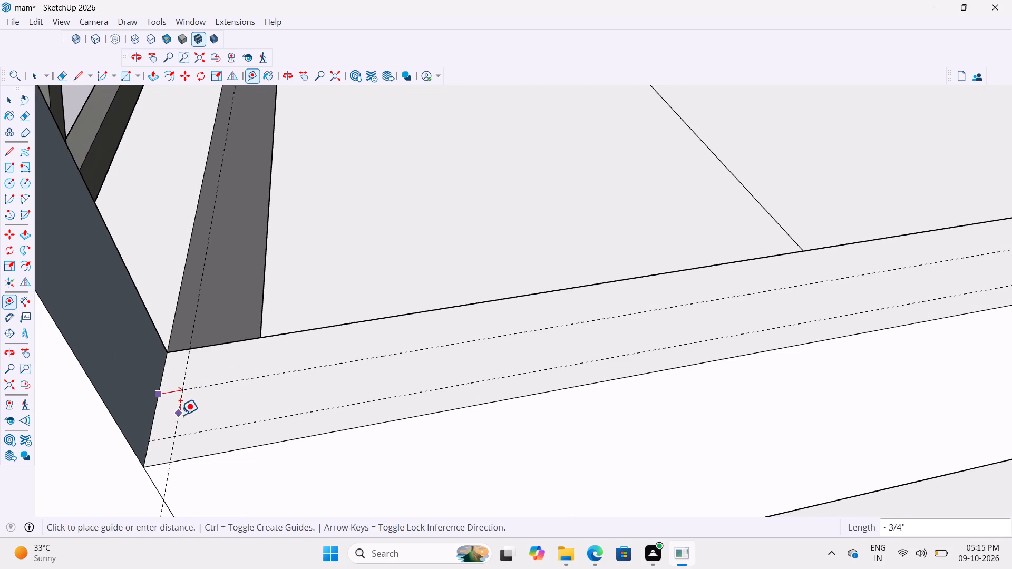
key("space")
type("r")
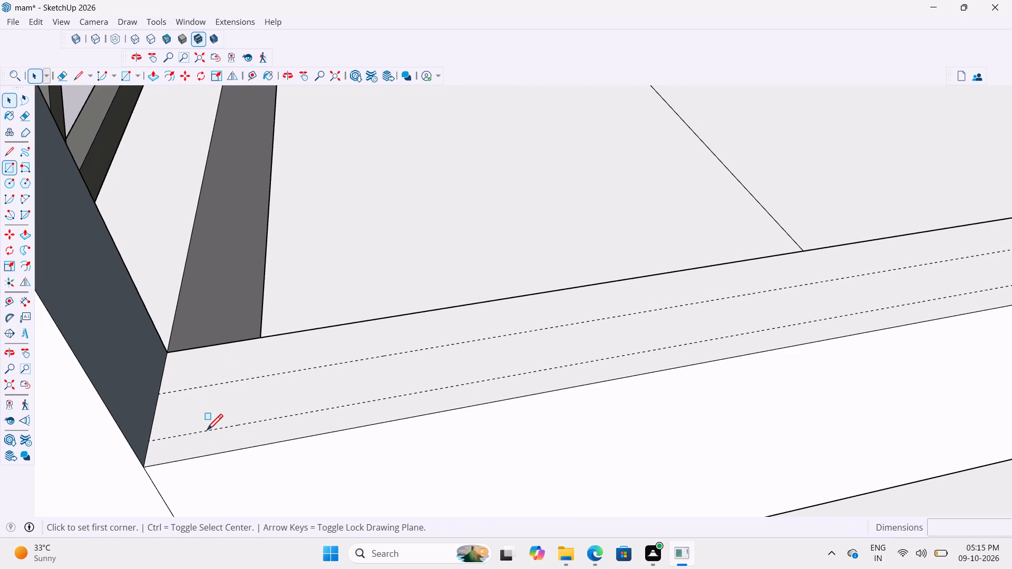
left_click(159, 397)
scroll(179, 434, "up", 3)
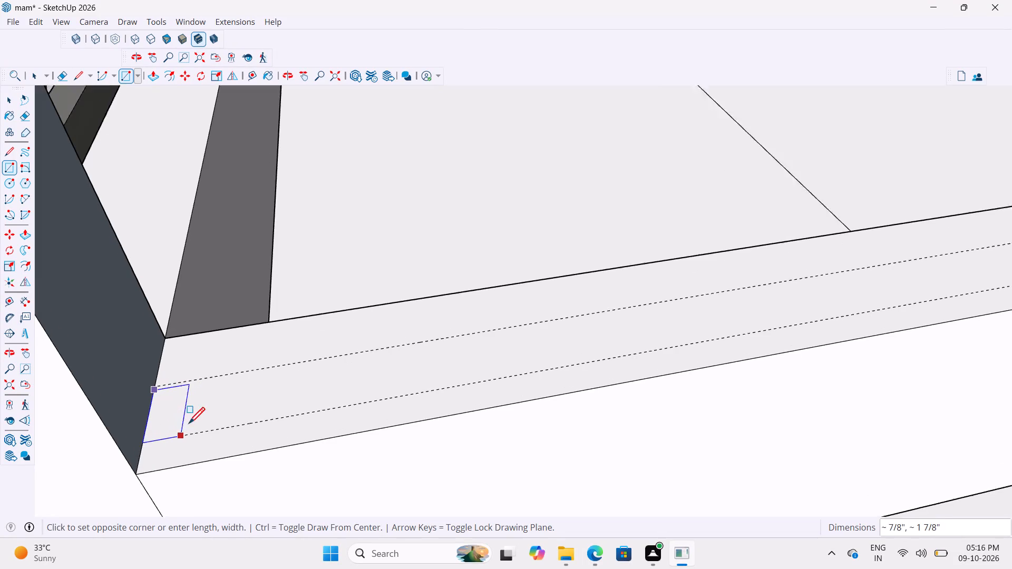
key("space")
Examine the balcony slab from below, around the opening under the upper-floor door and the wall beneath it.
scroll(164, 423, "up", 2)
middle_click_drag(163, 421, 83, 422)
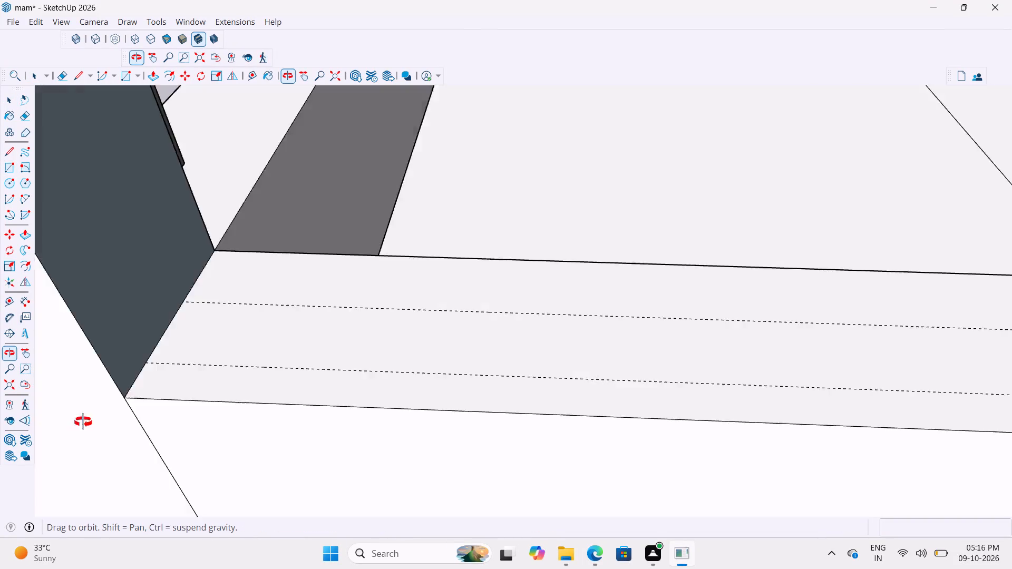
middle_click_drag(83, 422, 96, 374)
scroll(202, 320, "down", 10)
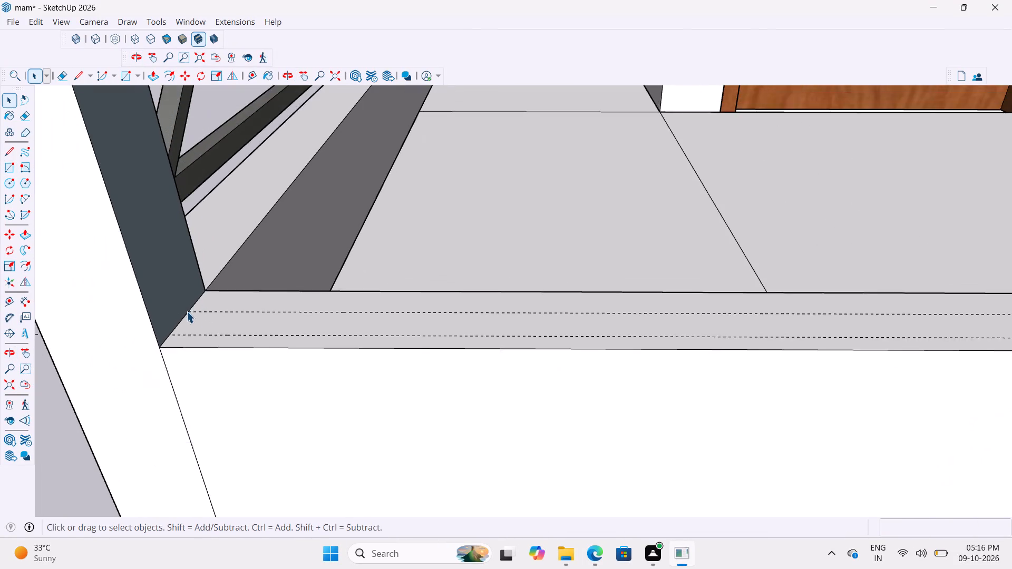
scroll(187, 311, "down", 12)
middle_click_drag(228, 291, 289, 223)
scroll(299, 223, "down", 8)
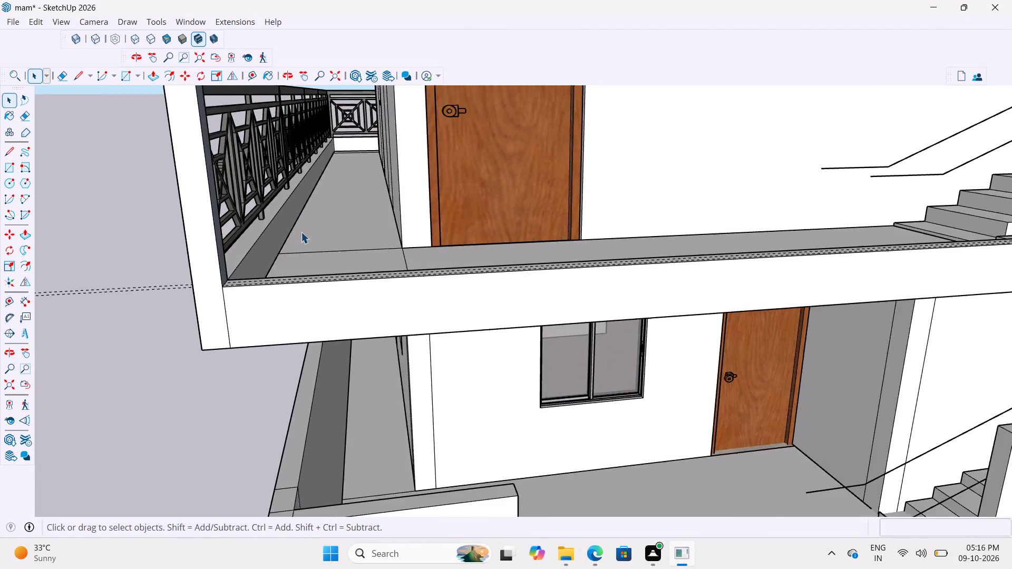
scroll(301, 232, "down", 3)
middle_click_drag(358, 248, 310, 158)
scroll(381, 218, "up", 6)
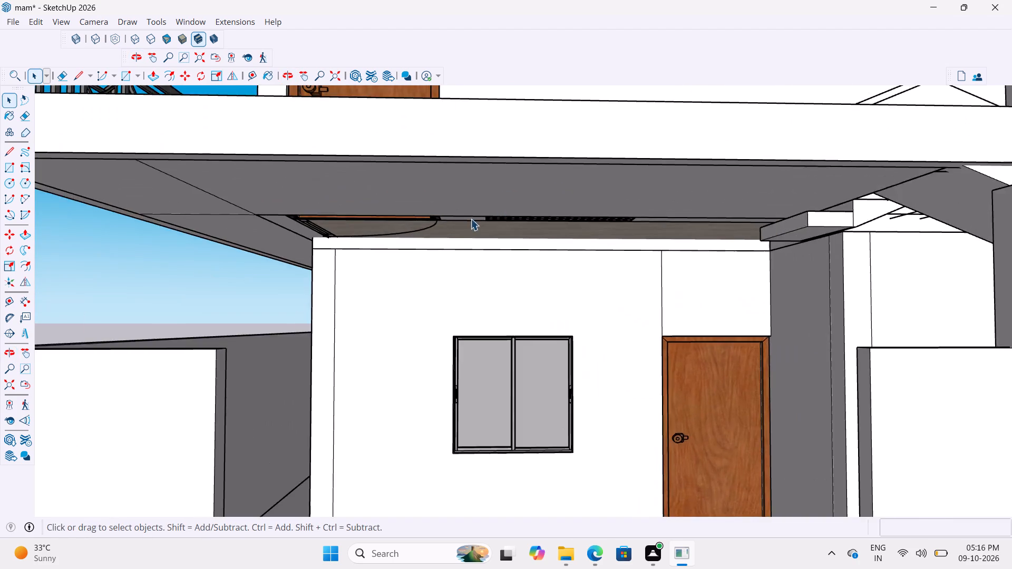
scroll(471, 219, "up", 2)
middle_click_drag(460, 209, 431, 173)
scroll(371, 188, "up", 8)
middle_click_drag(318, 181, 322, 154)
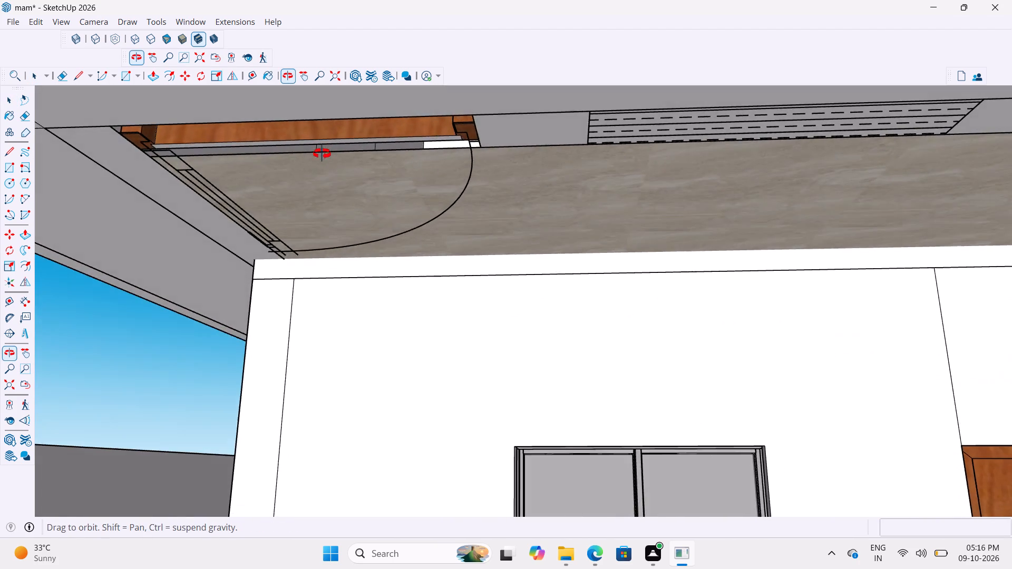
middle_click_drag(322, 154, 378, 178)
scroll(365, 192, "down", 3)
middle_click_drag(320, 180, 325, 168)
scroll(277, 132, "up", 6)
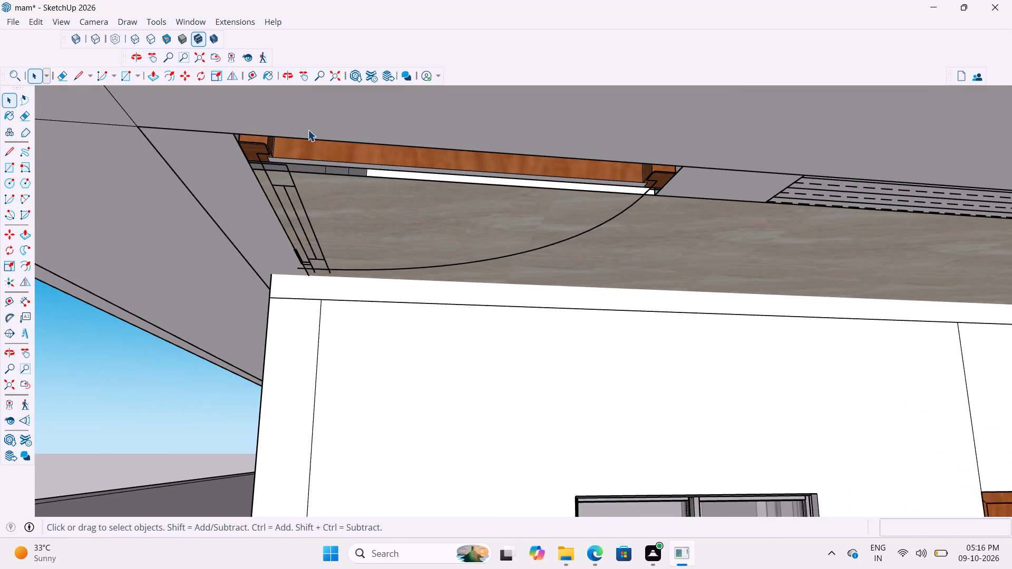
scroll(348, 128, "up", 3)
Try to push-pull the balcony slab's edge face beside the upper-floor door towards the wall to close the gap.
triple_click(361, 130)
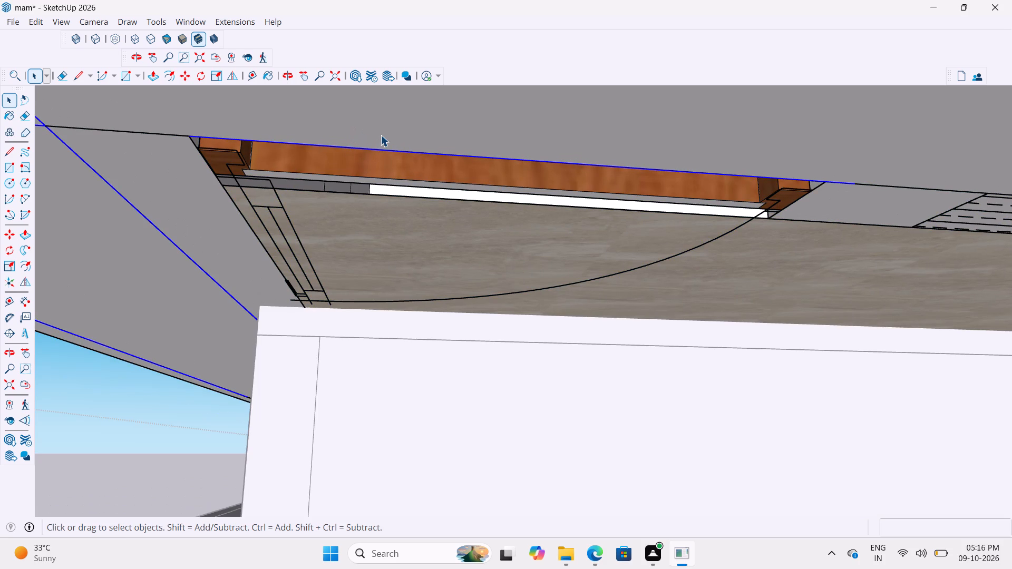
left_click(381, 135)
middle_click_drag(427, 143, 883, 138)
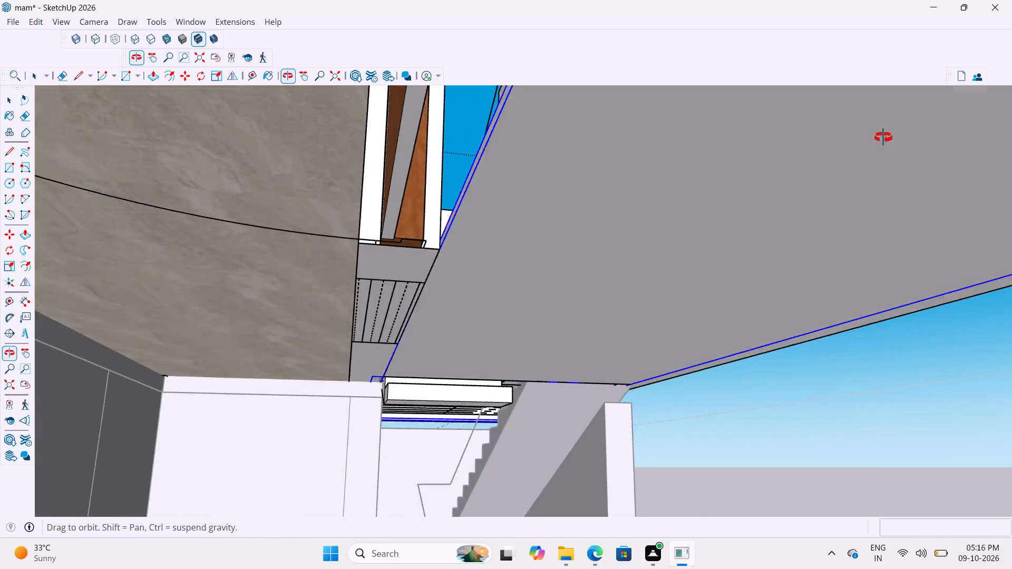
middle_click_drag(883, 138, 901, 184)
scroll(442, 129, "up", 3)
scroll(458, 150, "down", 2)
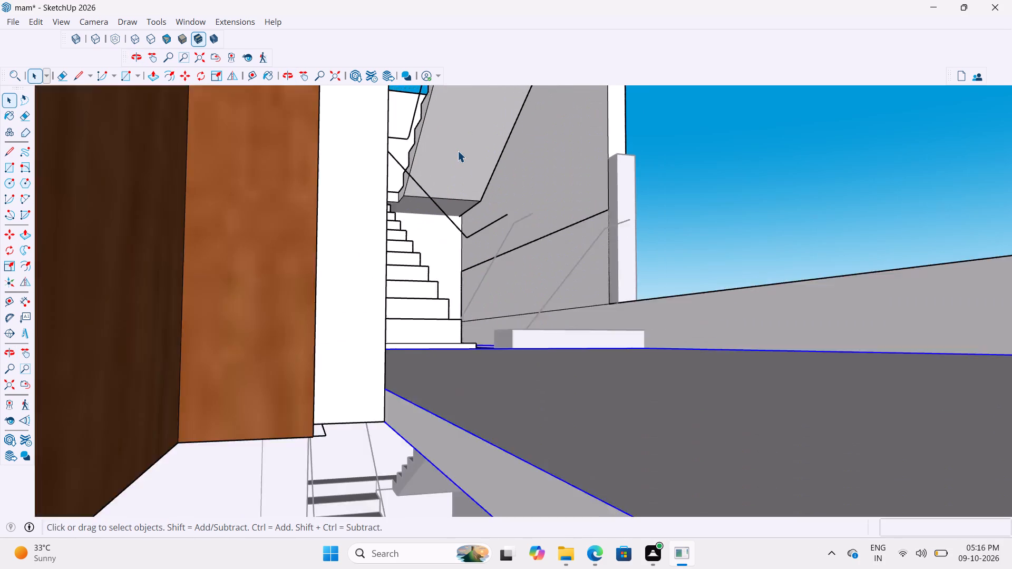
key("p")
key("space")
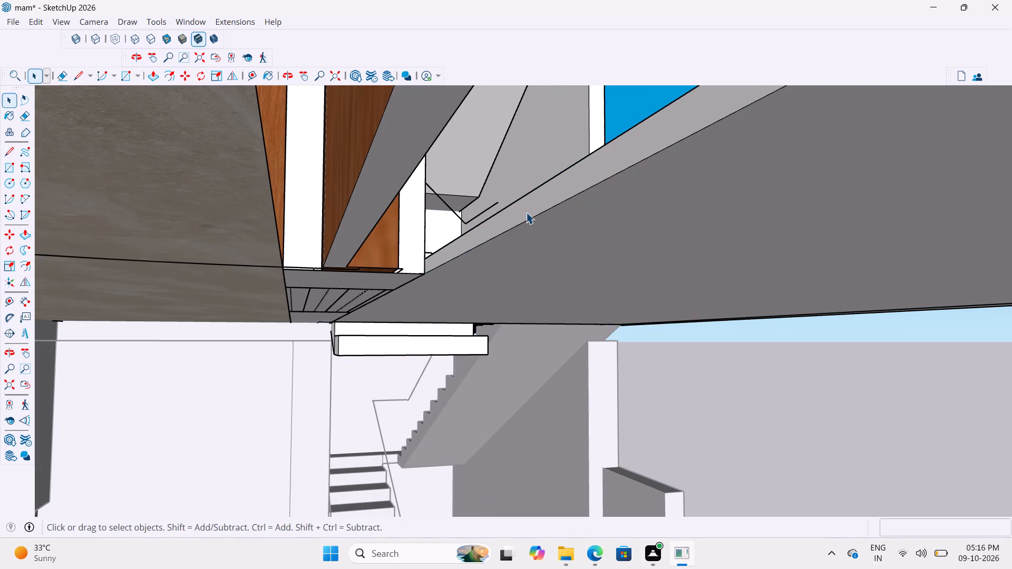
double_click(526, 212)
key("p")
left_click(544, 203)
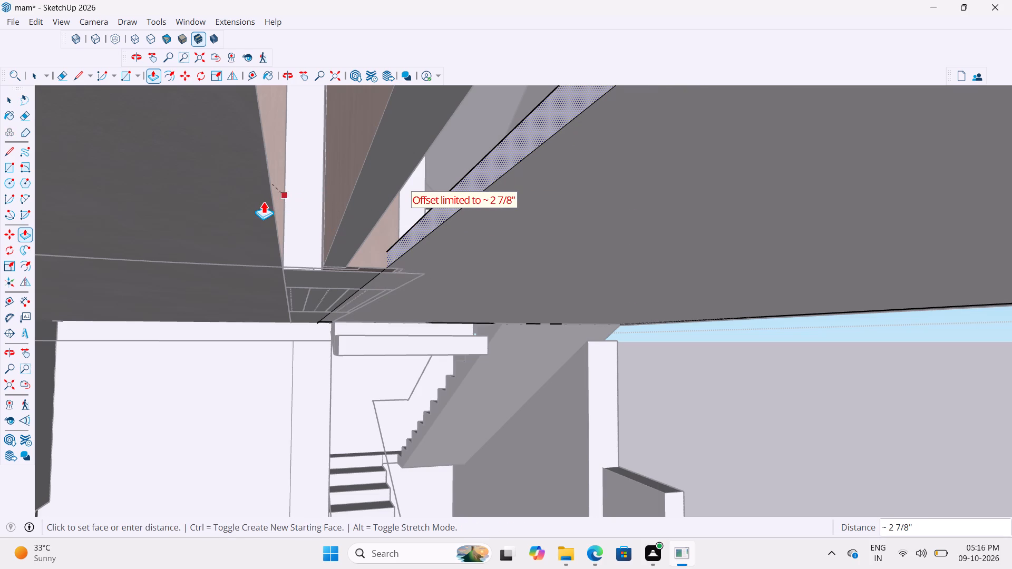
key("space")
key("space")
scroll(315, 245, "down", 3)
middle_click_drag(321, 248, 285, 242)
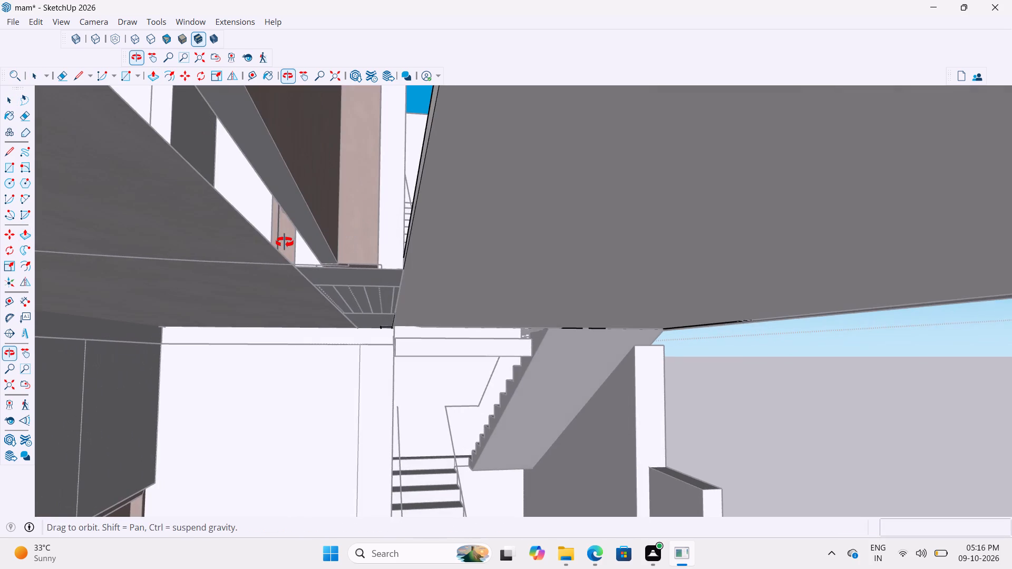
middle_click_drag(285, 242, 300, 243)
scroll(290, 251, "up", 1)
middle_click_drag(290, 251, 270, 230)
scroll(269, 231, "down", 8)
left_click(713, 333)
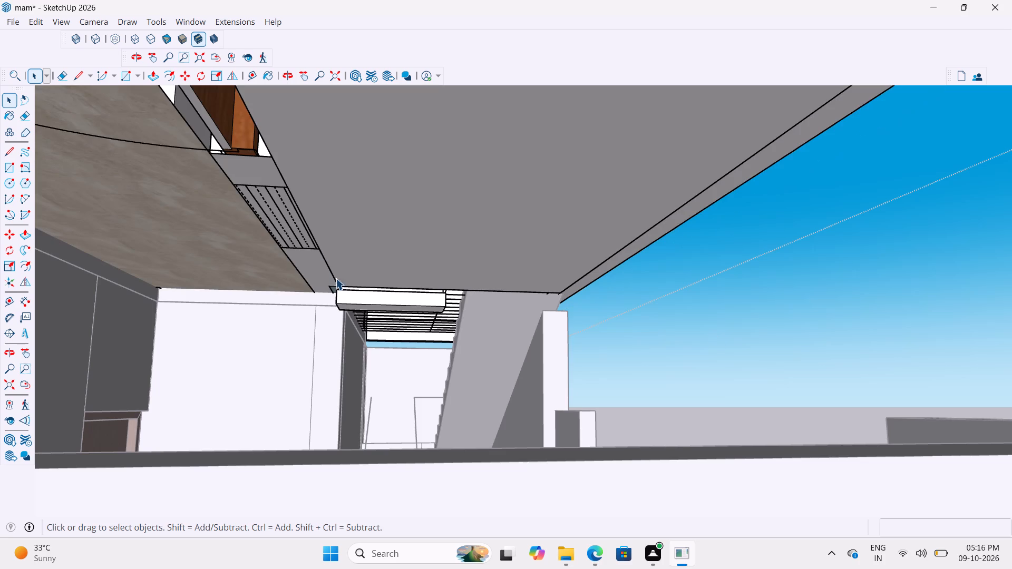
Examine the gap between the balcony slab and the floor under the upper-floor door from underneath.
scroll(188, 146, "up", 2)
scroll(200, 95, "up", 6)
middle_click_drag(225, 95, 162, 139)
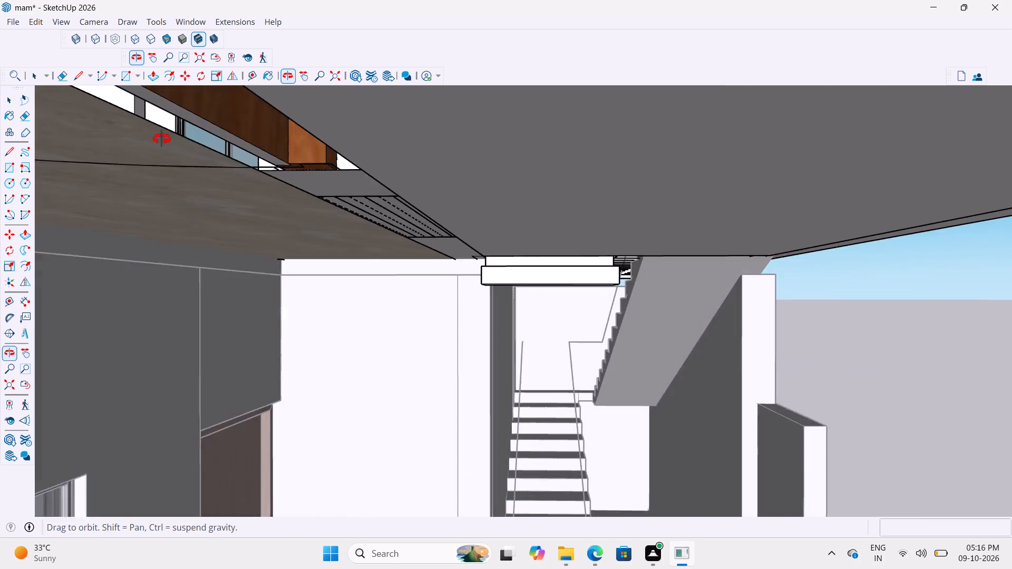
middle_click_drag(162, 139, 134, 153)
scroll(191, 123, "up", 18)
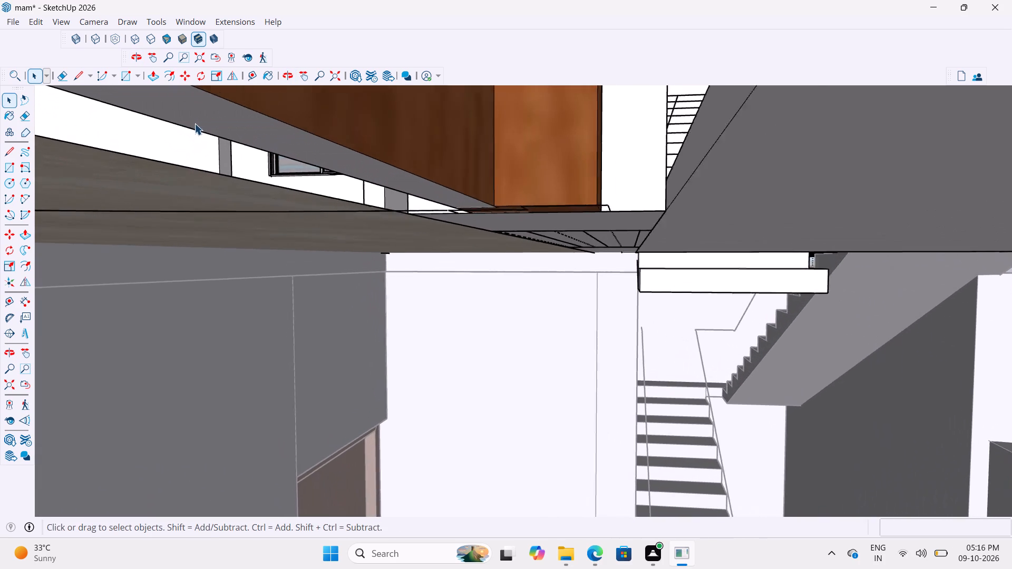
scroll(194, 123, "up", 1)
middle_click_drag(206, 138, 190, 141)
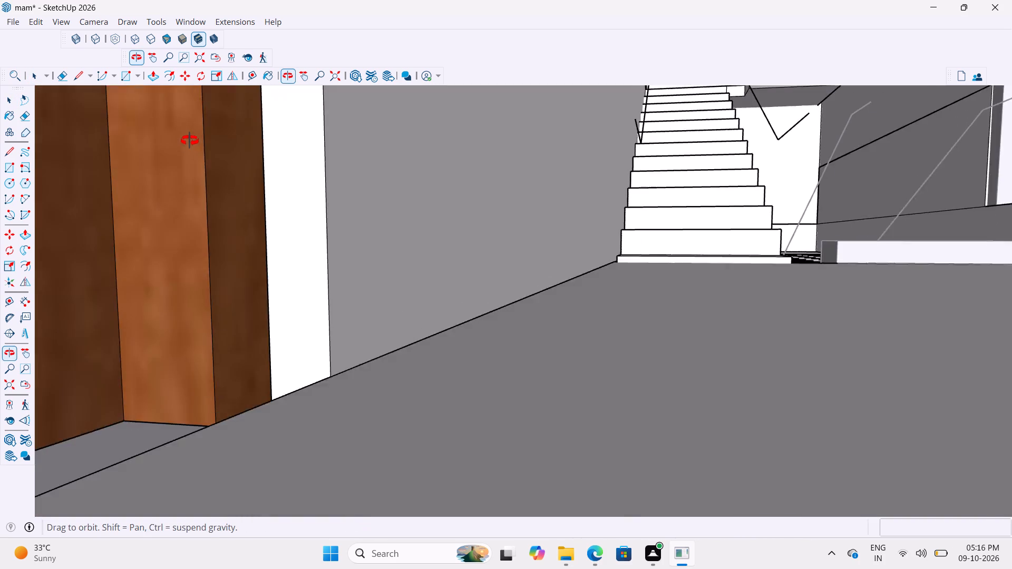
middle_click_drag(190, 141, 189, 115)
scroll(212, 159, "down", 8)
scroll(393, 194, "down", 11)
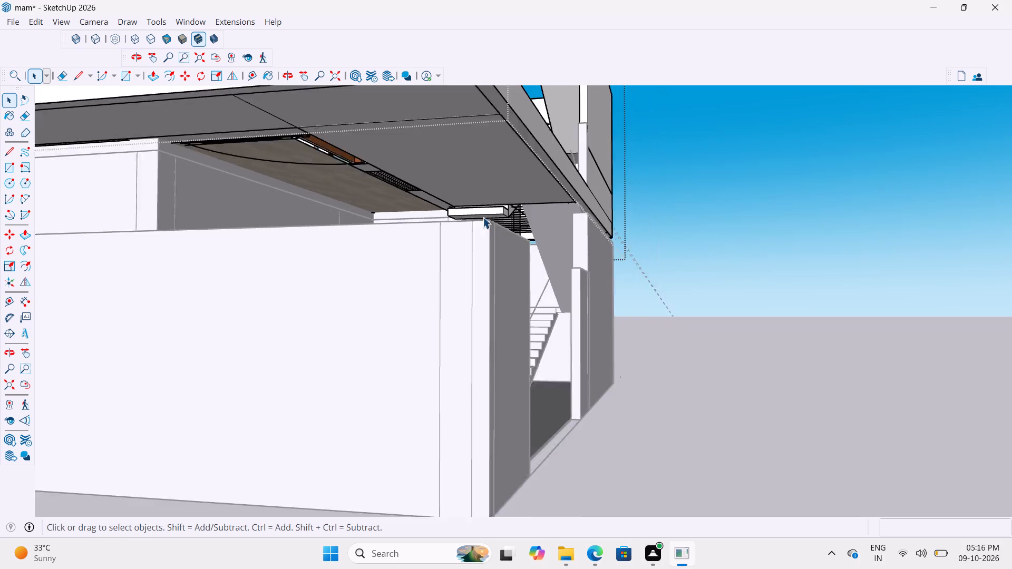
scroll(514, 185, "down", 5)
middle_click_drag(383, 139, 331, 131)
scroll(356, 151, "up", 7)
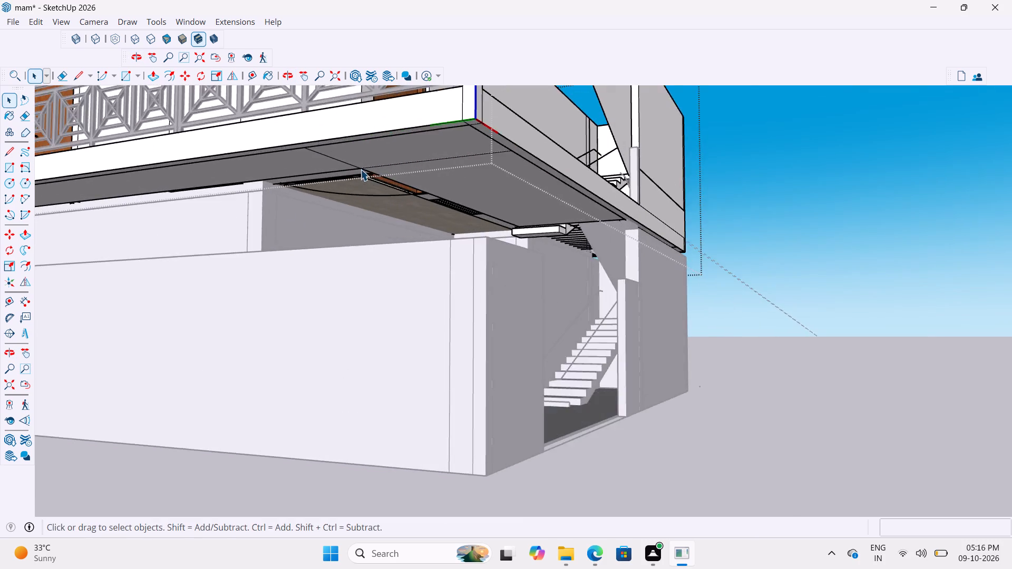
scroll(361, 169, "up", 20)
scroll(361, 169, "up", 15)
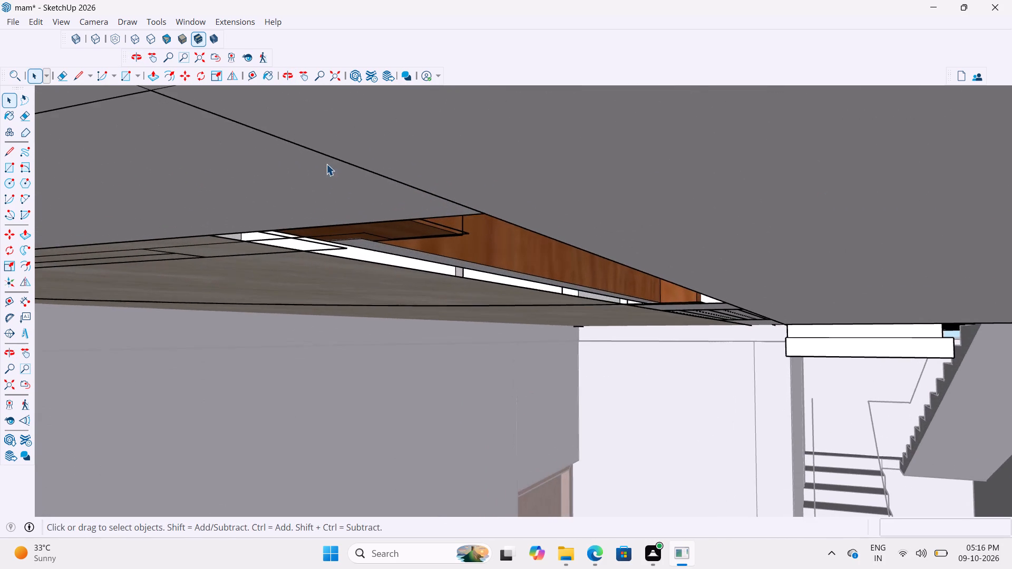
middle_click_drag(326, 163, 463, 33)
scroll(444, 257, "down", 11)
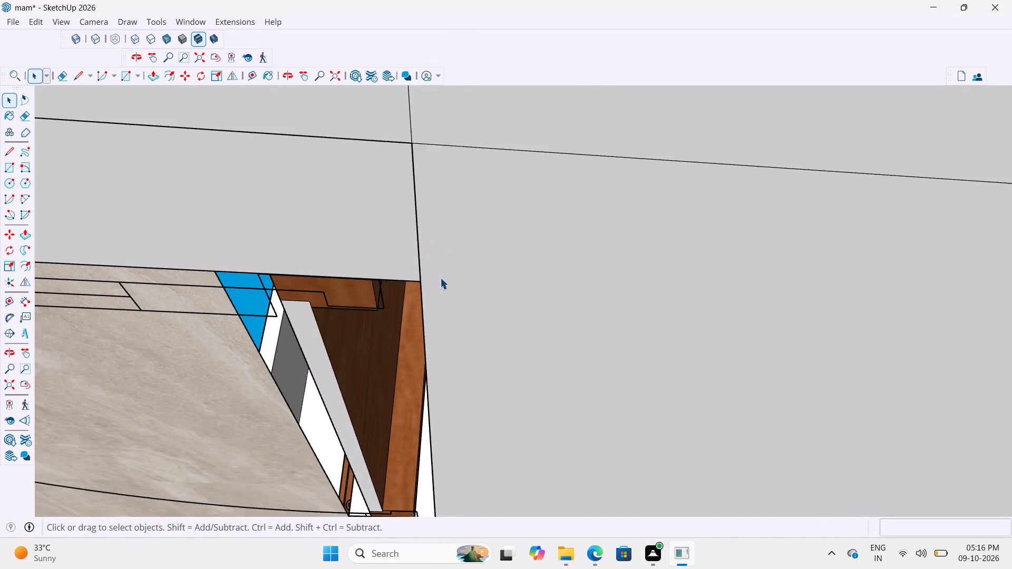
Draw a rectangle about 4' by 9" across the slab gap under the upper-floor door, corner to corner from underneath.
scroll(440, 278, "down", 4)
scroll(404, 397, "down", 4)
middle_click_drag(396, 429, 407, 404)
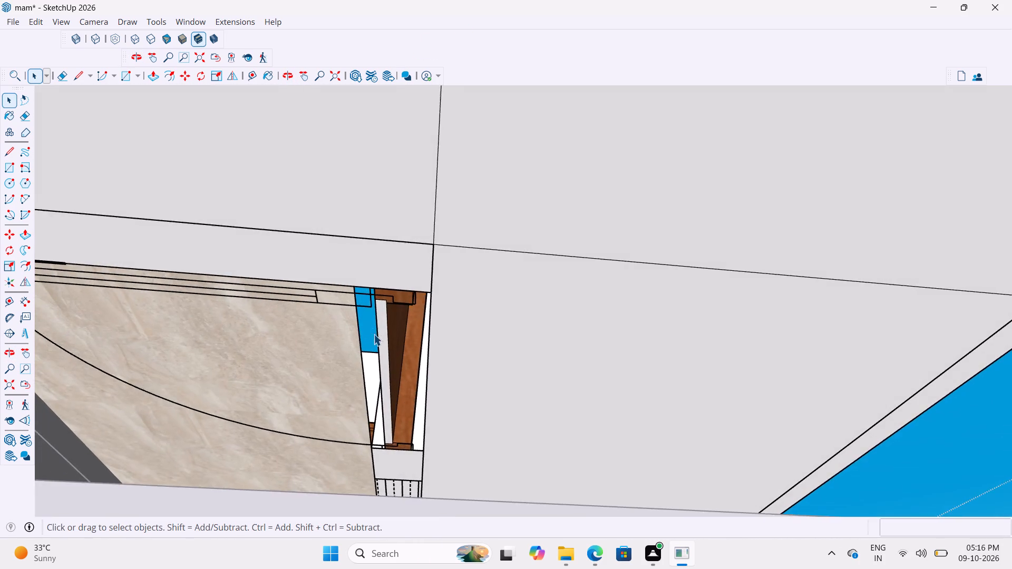
scroll(372, 325, "up", 6)
scroll(371, 311, "down", 9)
scroll(377, 323, "up", 1)
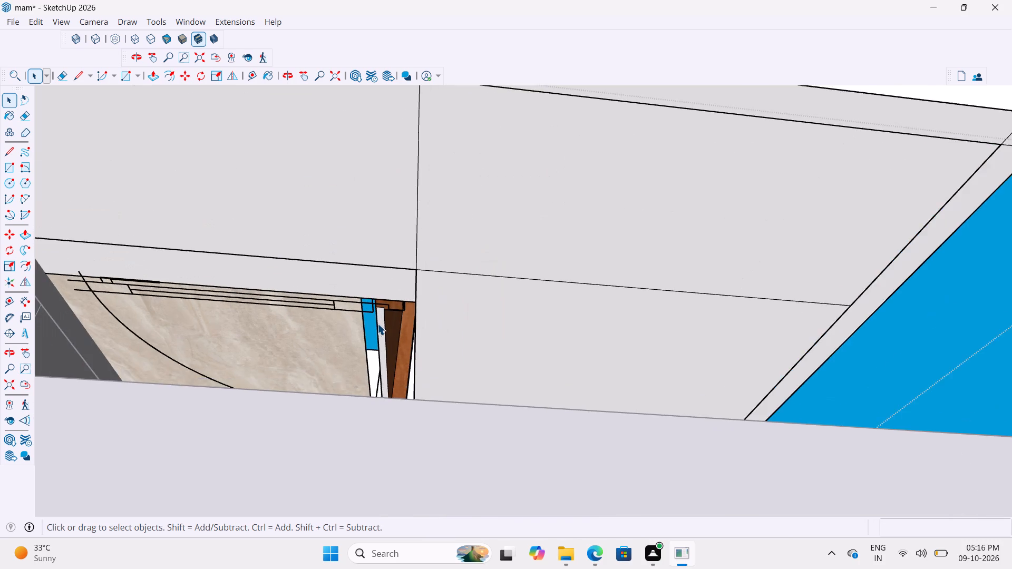
middle_click_drag(380, 331, 386, 360)
scroll(386, 344, "up", 7)
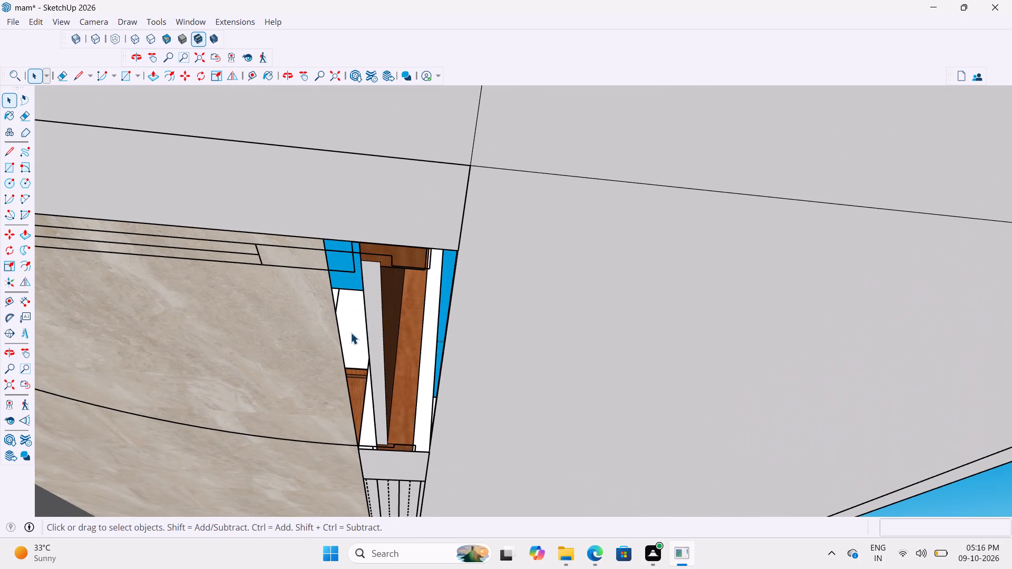
middle_click_drag(366, 409, 328, 435)
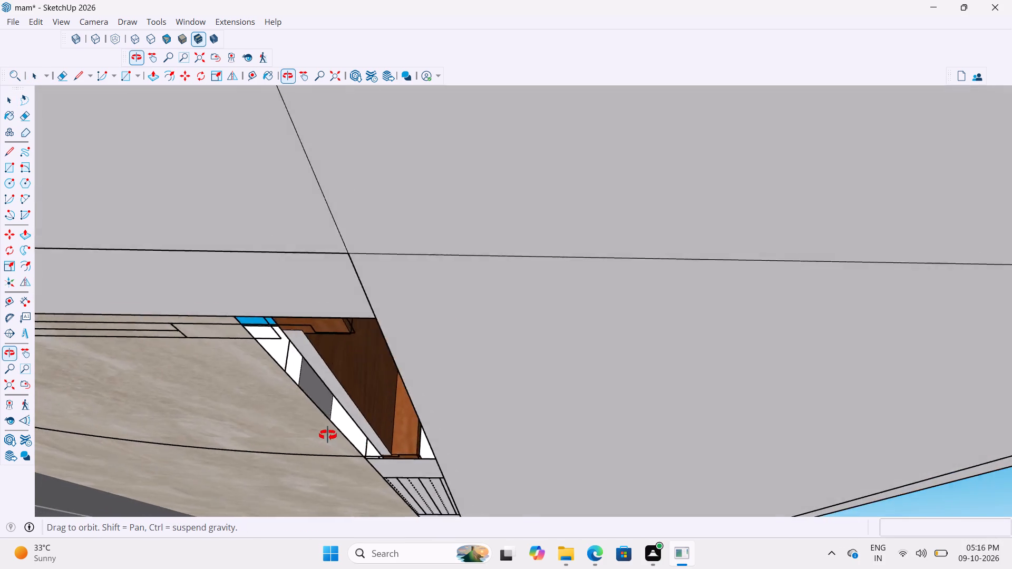
middle_click_drag(328, 435, 392, 386)
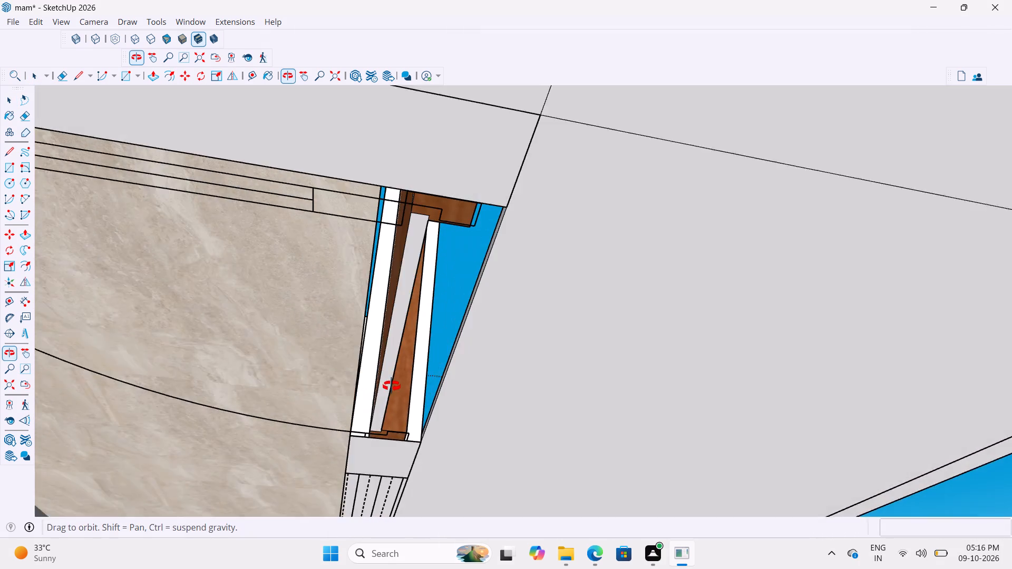
middle_click_drag(392, 386, 340, 387)
key("r")
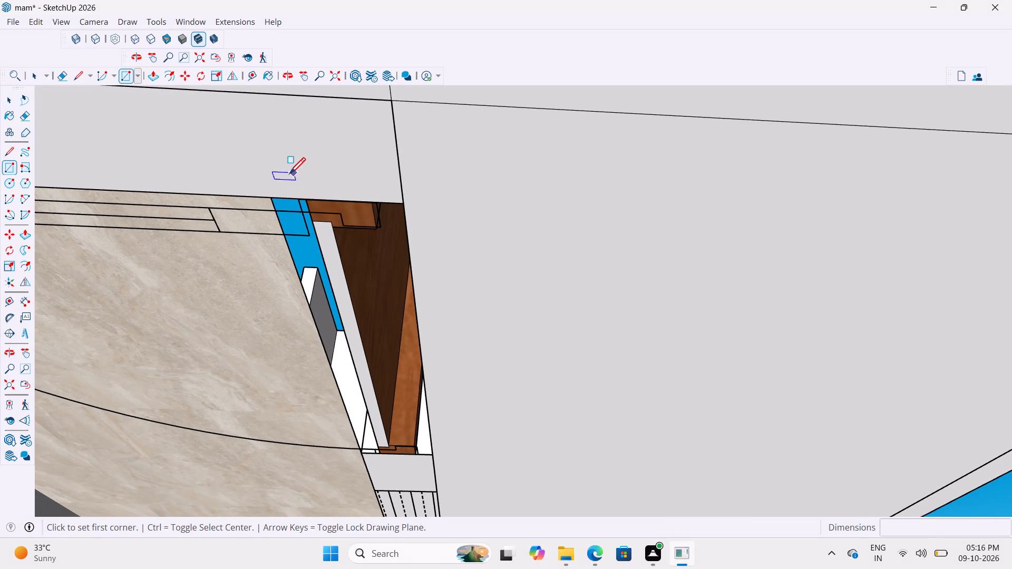
left_click(273, 200)
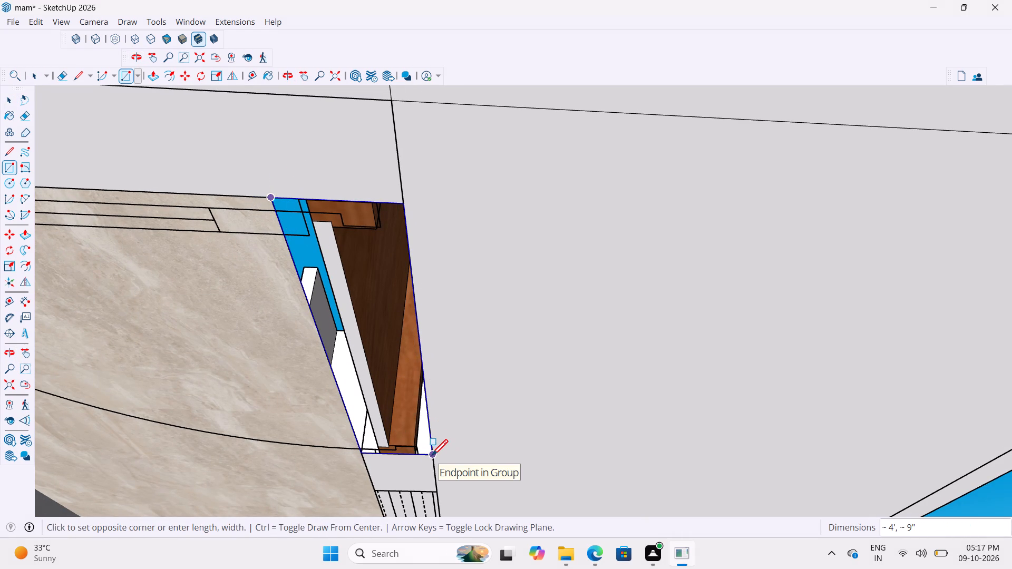
left_click(432, 457)
scroll(392, 428, "down", 5)
scroll(388, 405, "up", 5)
key("space")
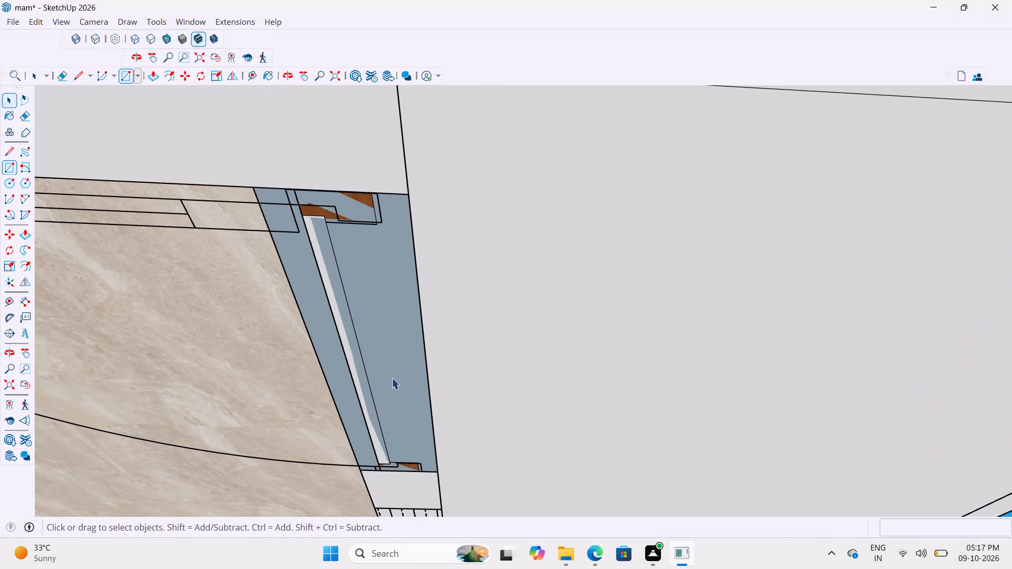
Make the new rectangle under the upper-floor door, face and edges together, into a group.
key("space")
double_click(392, 369)
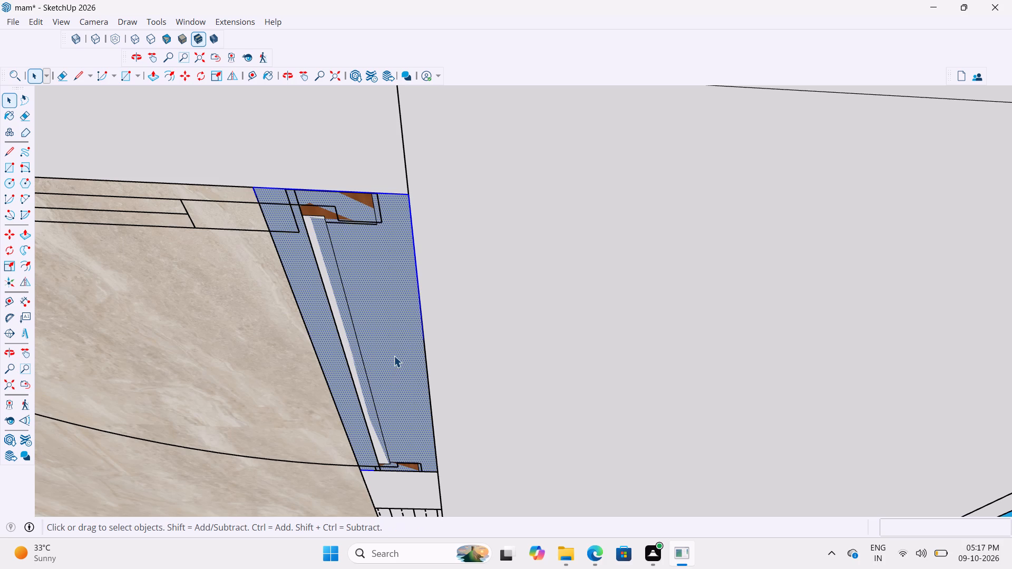
middle_click_drag(394, 357, 268, 558)
scroll(334, 395, "up", 3)
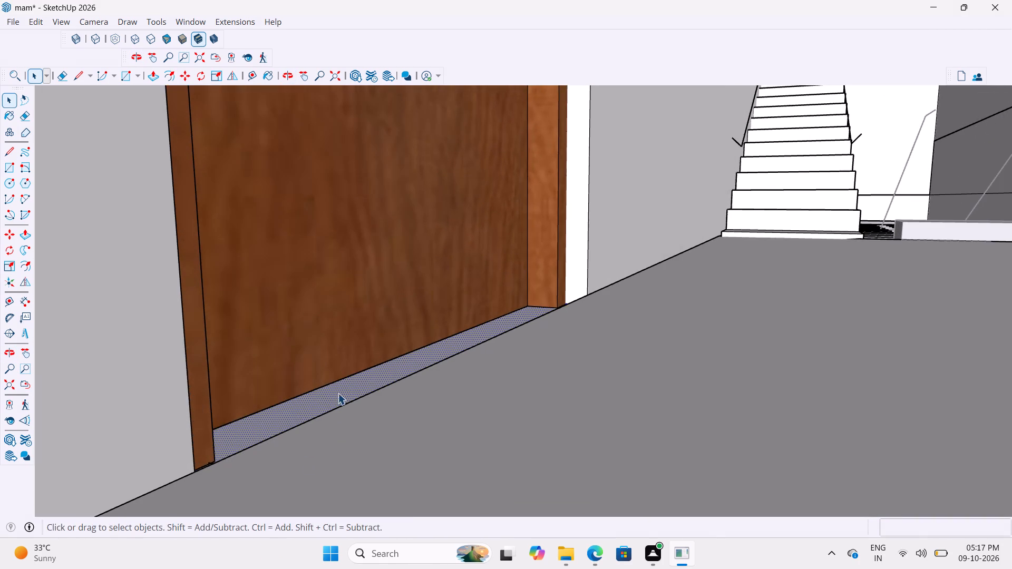
middle_click_drag(335, 412, 189, 518)
scroll(277, 355, "up", 2)
middle_click_drag(287, 364, 284, 368)
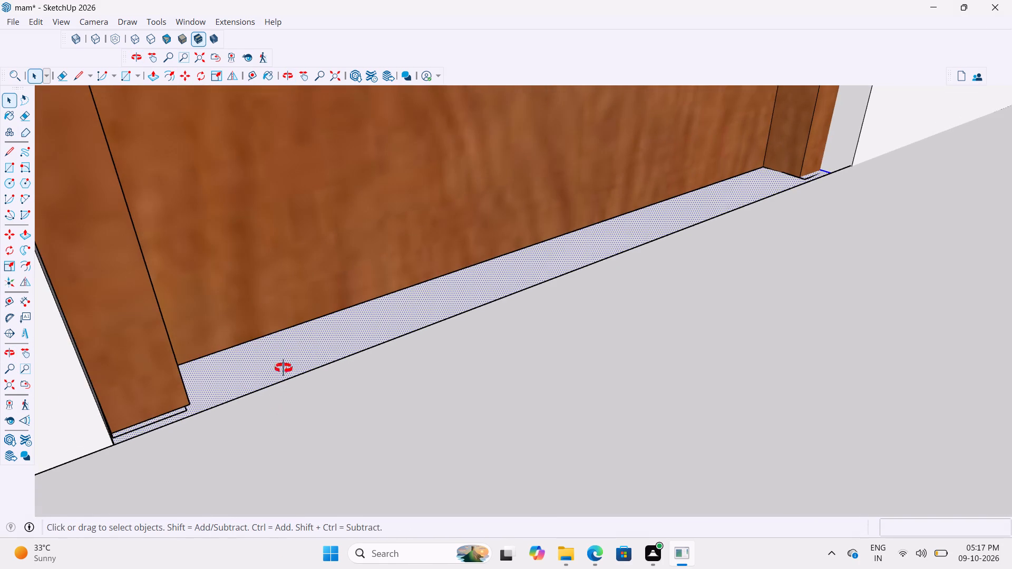
middle_click_drag(284, 368, 240, 397)
right_click(286, 338)
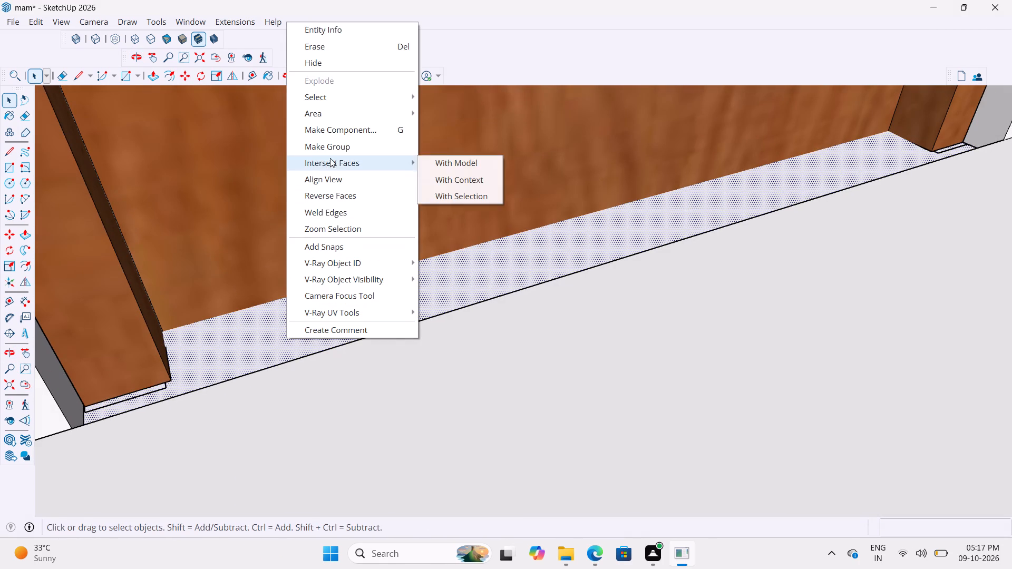
left_click(334, 150)
Push-pull the face inside the filler group under the upper-floor door by 1" and leave the group.
scroll(430, 286, "up", 3)
middle_click_drag(430, 287, 430, 287)
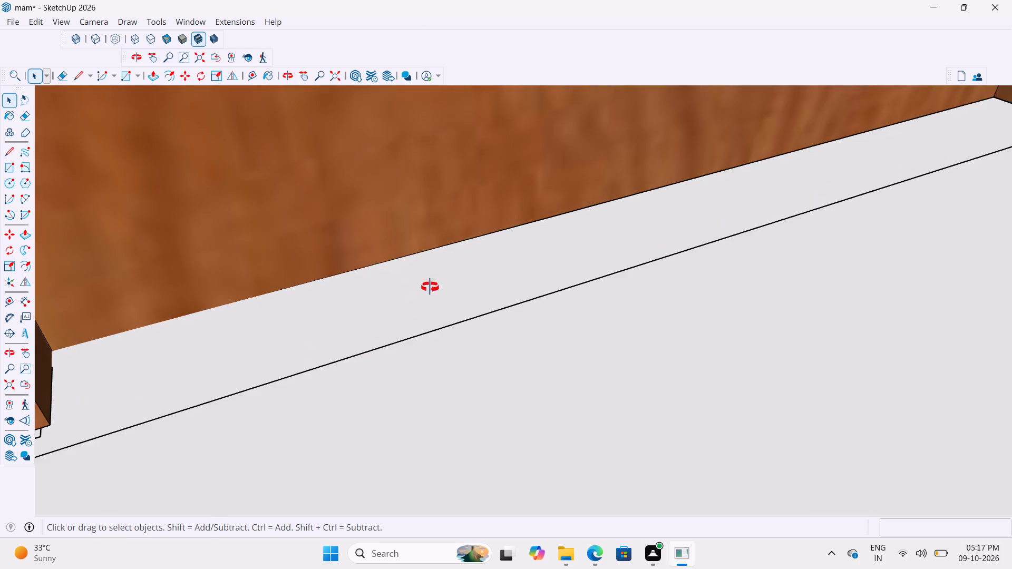
middle_click_drag(430, 287, 682, 281)
scroll(531, 323, "up", 6)
double_click(531, 310)
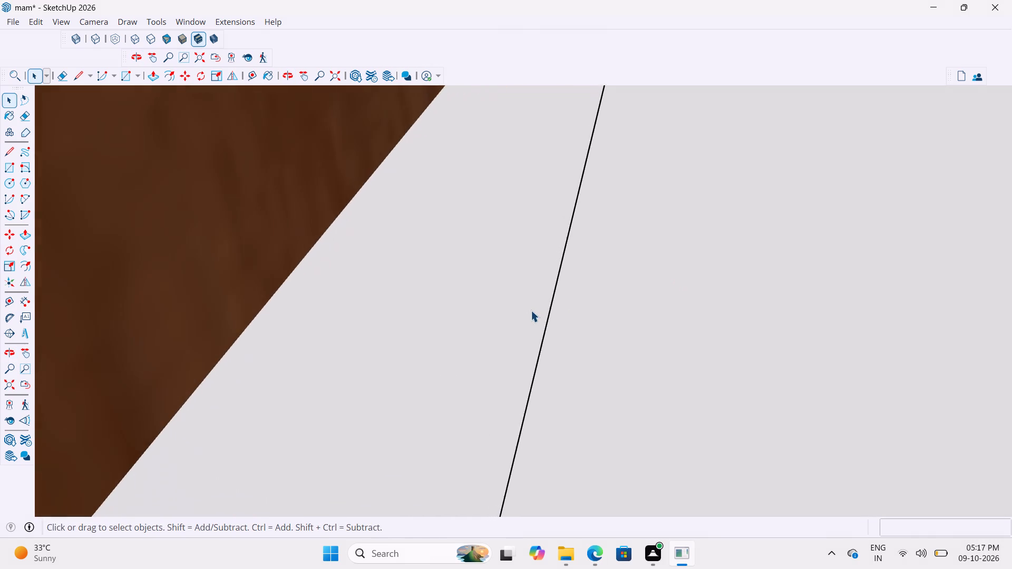
key("p")
left_click(509, 331)
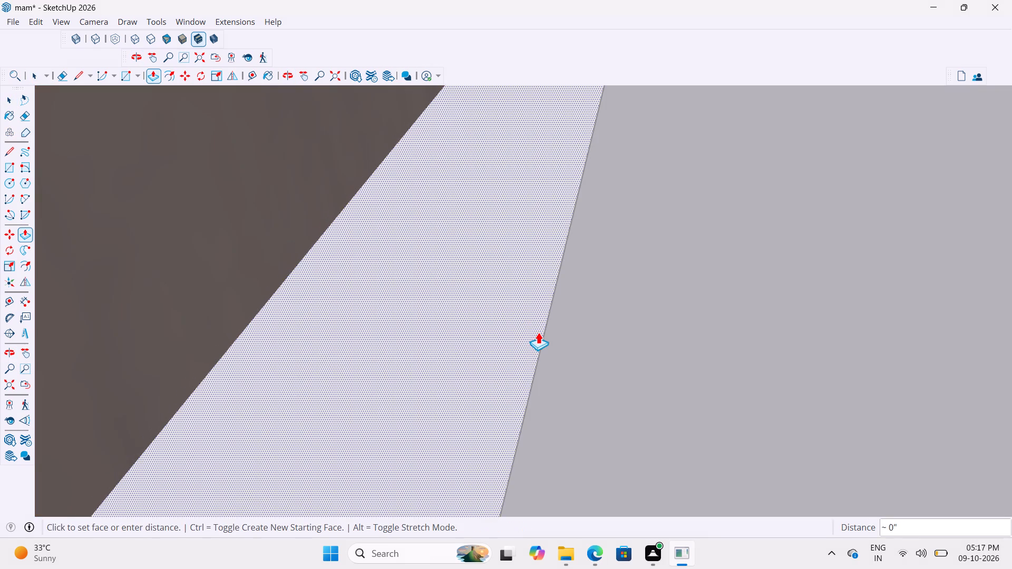
left_click(545, 332)
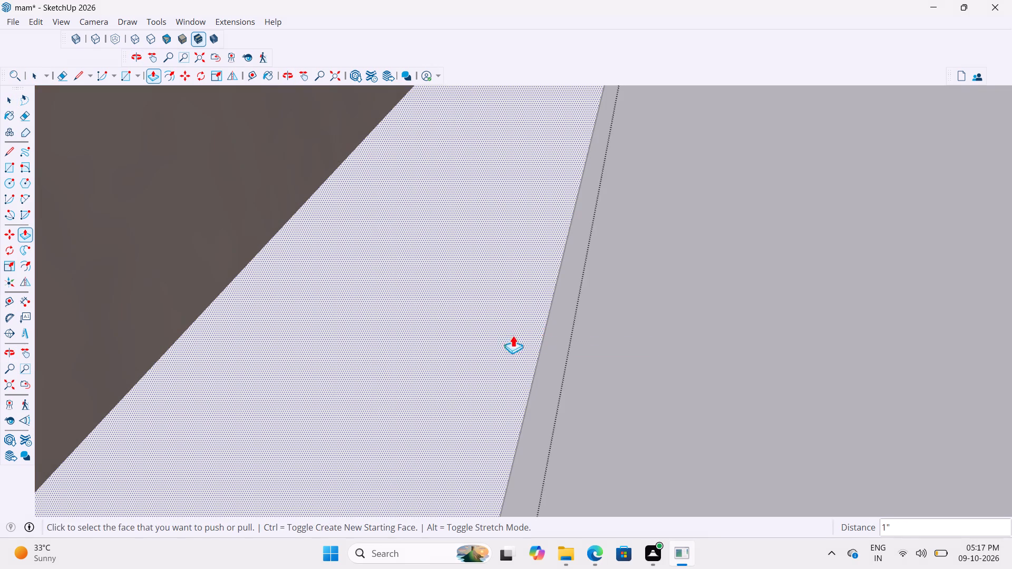
scroll(461, 346, "down", 20)
scroll(461, 346, "down", 16)
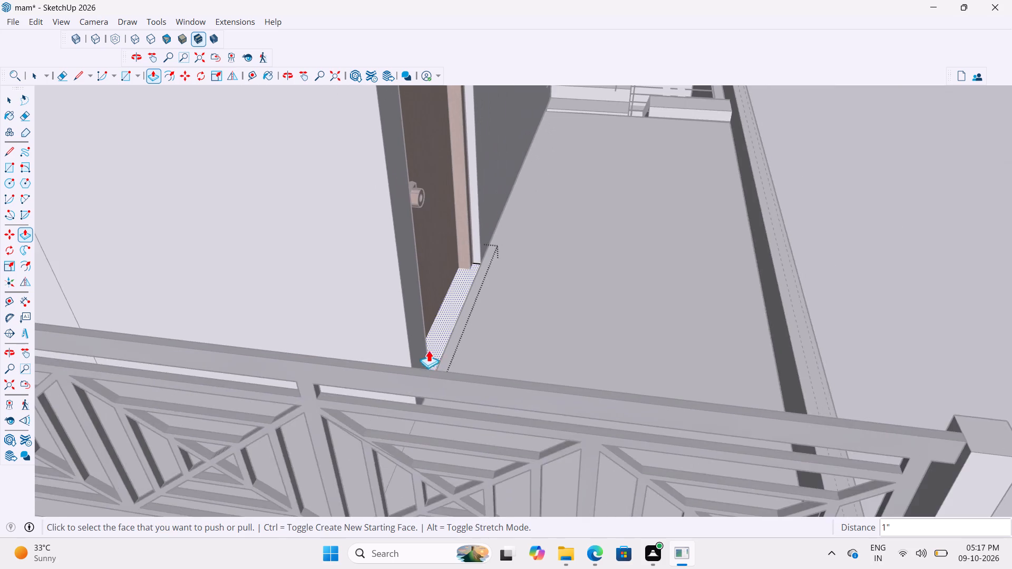
key("space")
left_click(793, 221)
left_click_drag(793, 239, 795, 244)
scroll(467, 364, "down", 5)
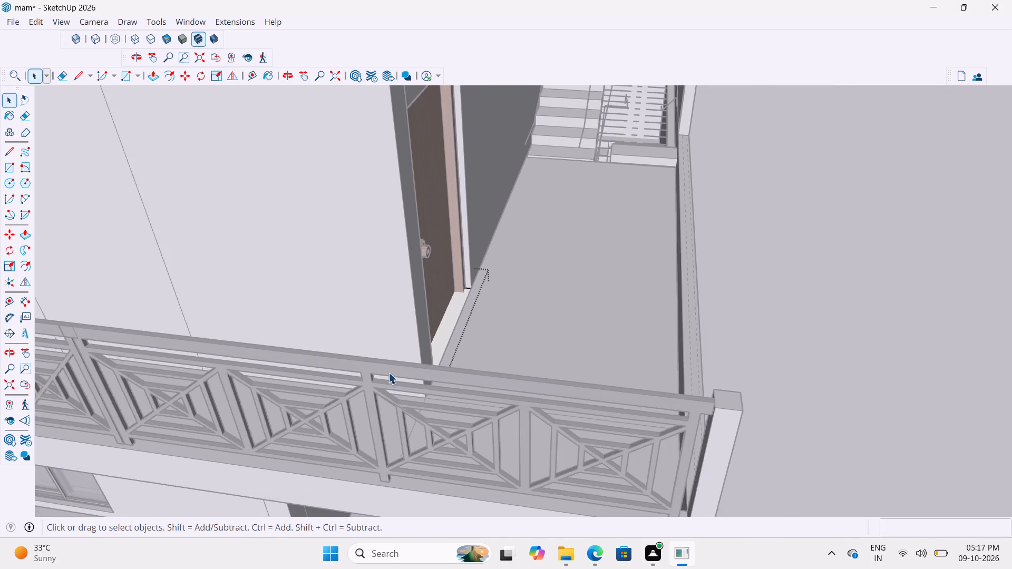
scroll(388, 372, "down", 13)
left_click_drag(768, 222, 777, 228)
scroll(435, 335, "down", 11)
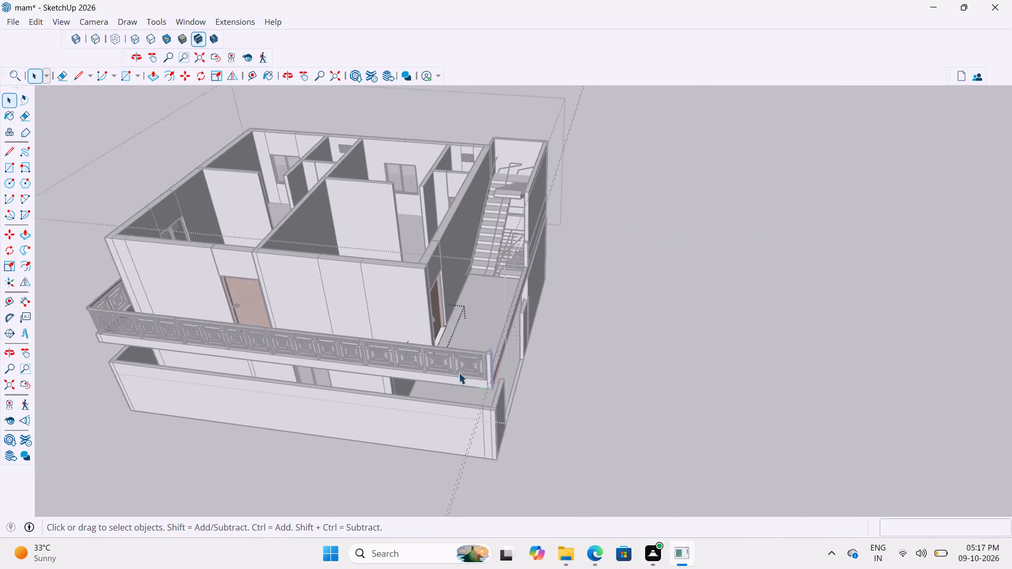
left_click(612, 252)
scroll(529, 307, "down", 6)
scroll(436, 308, "up", 9)
left_click(715, 246)
Examine the filled gap at the upper-floor door from above and from underneath the balcony slab.
scroll(505, 364, "up", 4)
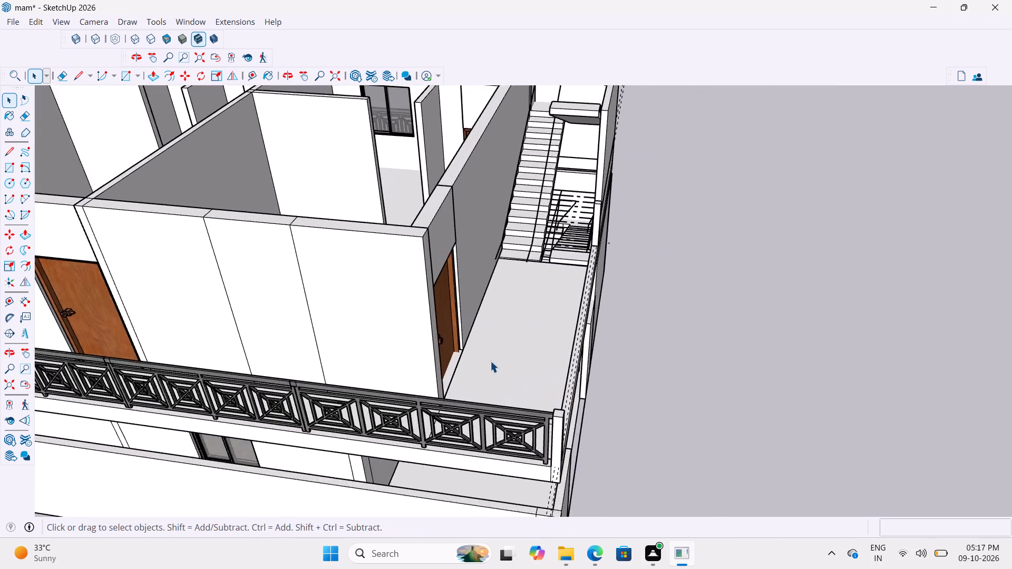
scroll(490, 361, "up", 20)
middle_click_drag(452, 301, 147, 373)
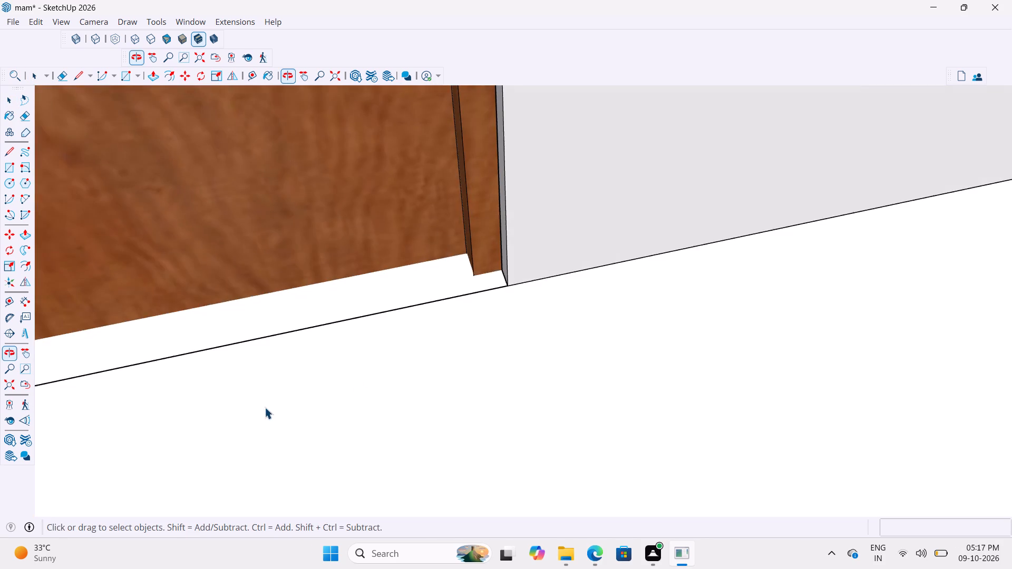
scroll(363, 385, "down", 20)
scroll(363, 385, "down", 20)
scroll(363, 385, "down", 3)
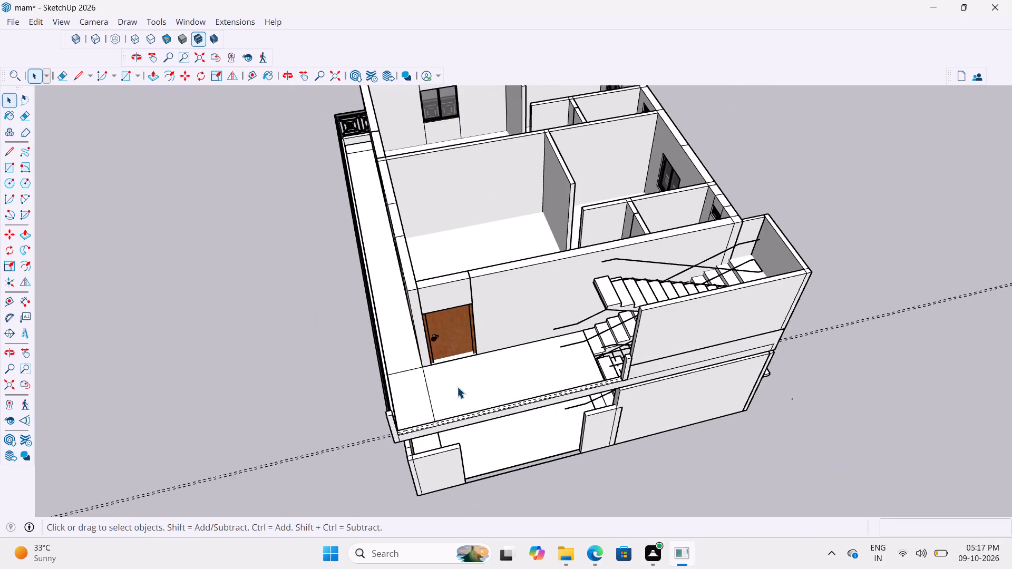
scroll(457, 387, "down", 2)
middle_click_drag(489, 381, 450, 142)
scroll(459, 313, "up", 8)
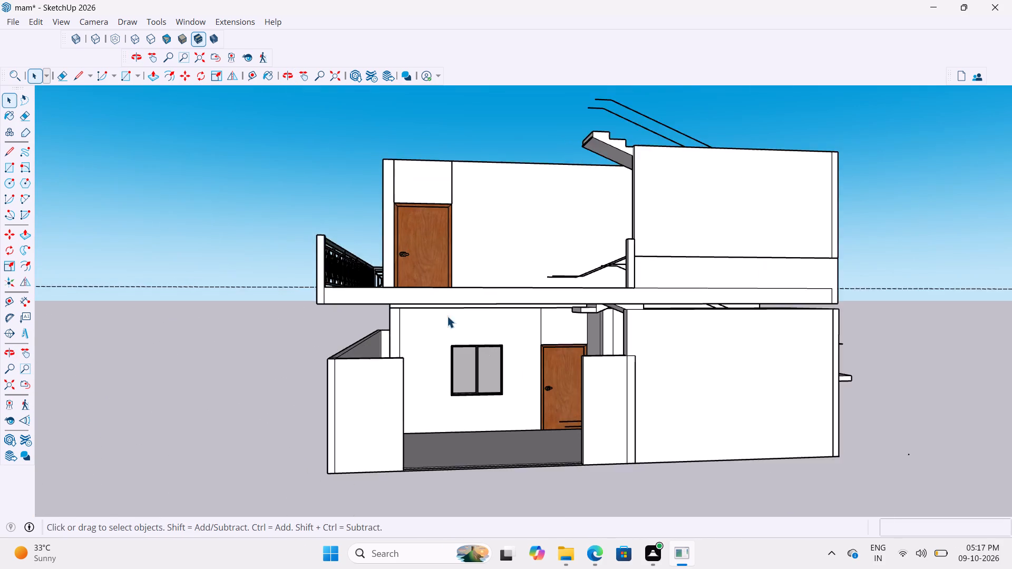
middle_click_drag(449, 299, 469, 228)
scroll(444, 248, "up", 19)
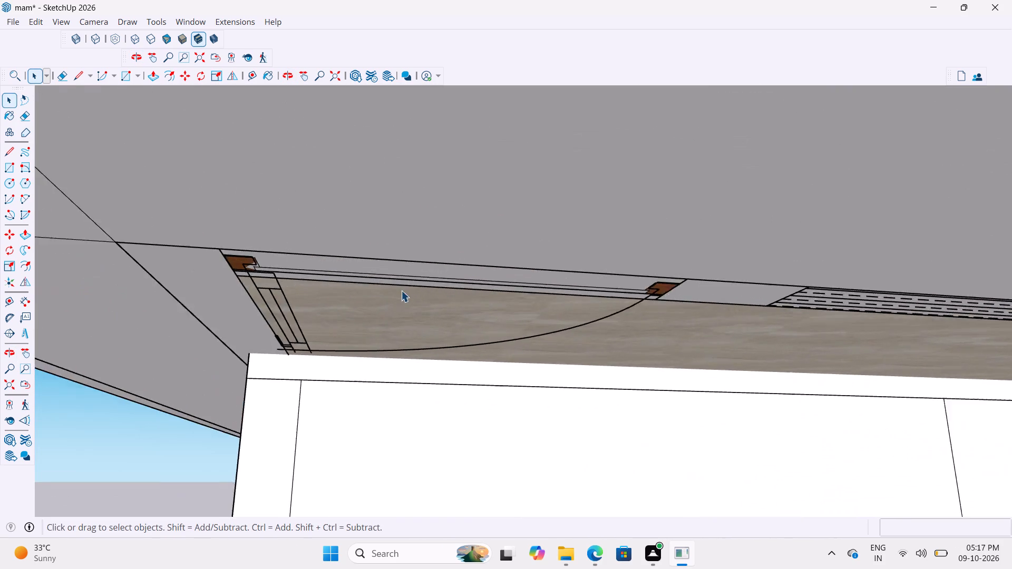
scroll(401, 290, "up", 5)
middle_click(391, 296)
left_click(390, 297)
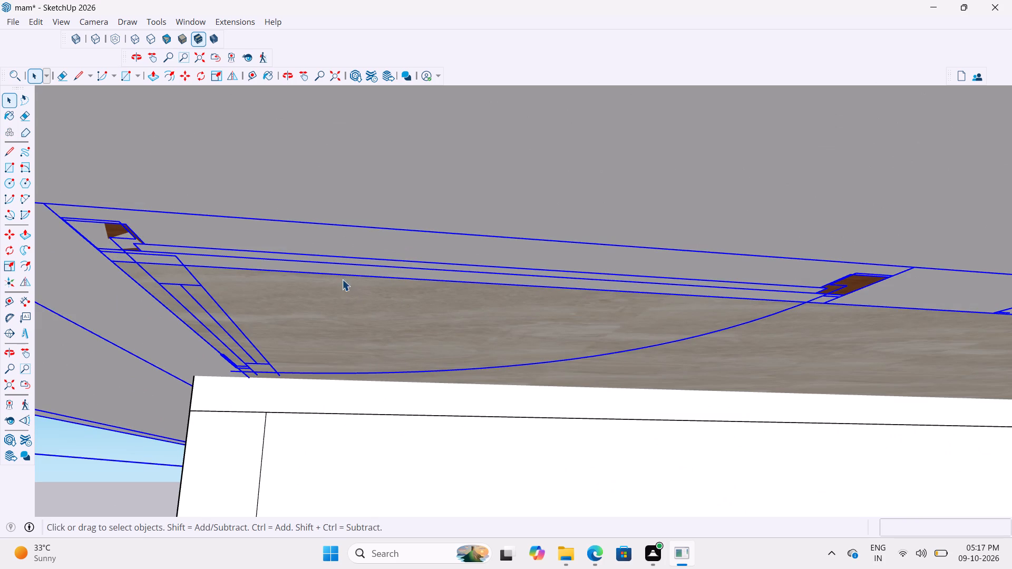
scroll(390, 345, "down", 20)
scroll(390, 345, "down", 8)
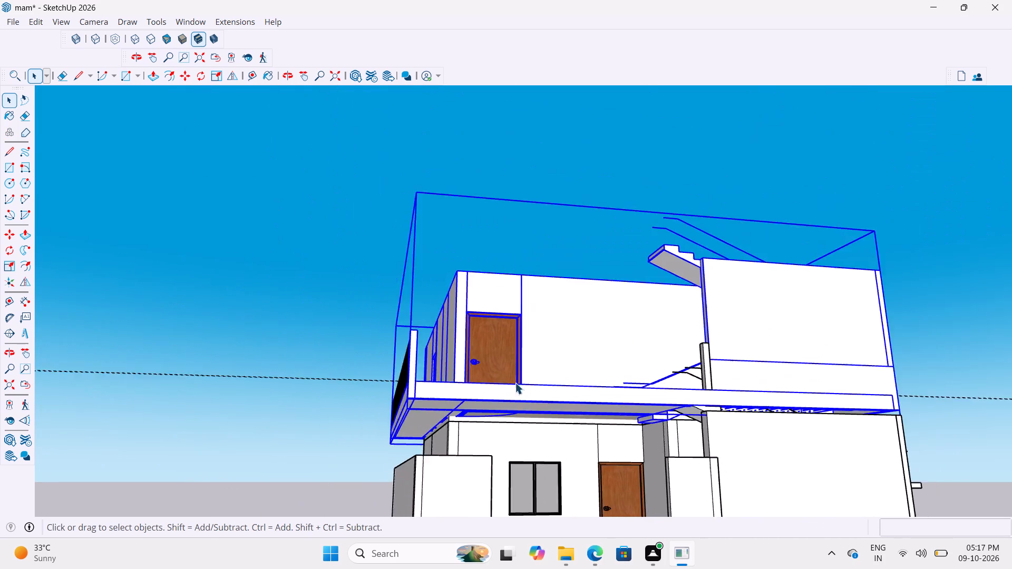
scroll(551, 342, "down", 1)
middle_click_drag(550, 349, 470, 491)
left_click(866, 271)
scroll(540, 345, "down", 5)
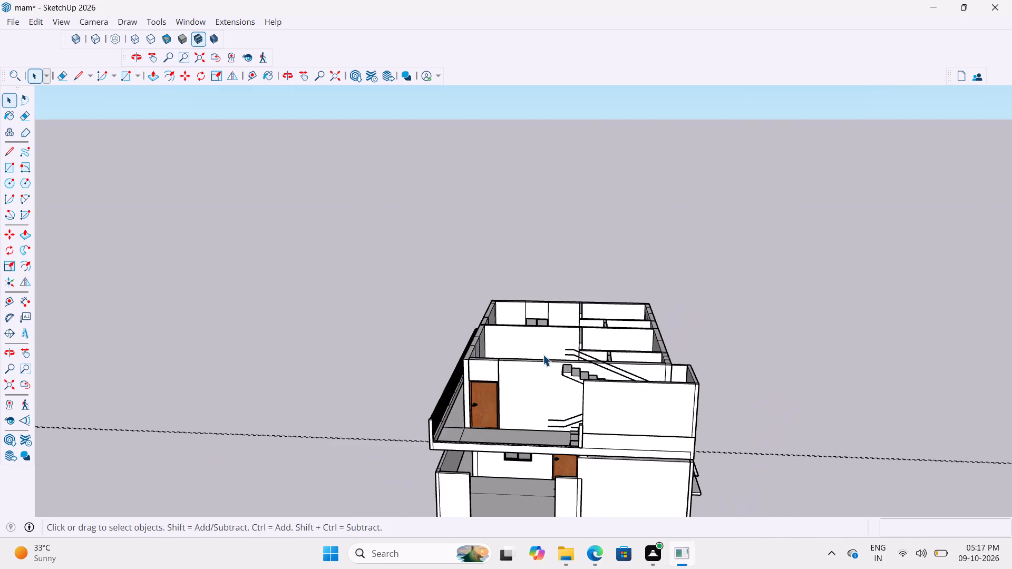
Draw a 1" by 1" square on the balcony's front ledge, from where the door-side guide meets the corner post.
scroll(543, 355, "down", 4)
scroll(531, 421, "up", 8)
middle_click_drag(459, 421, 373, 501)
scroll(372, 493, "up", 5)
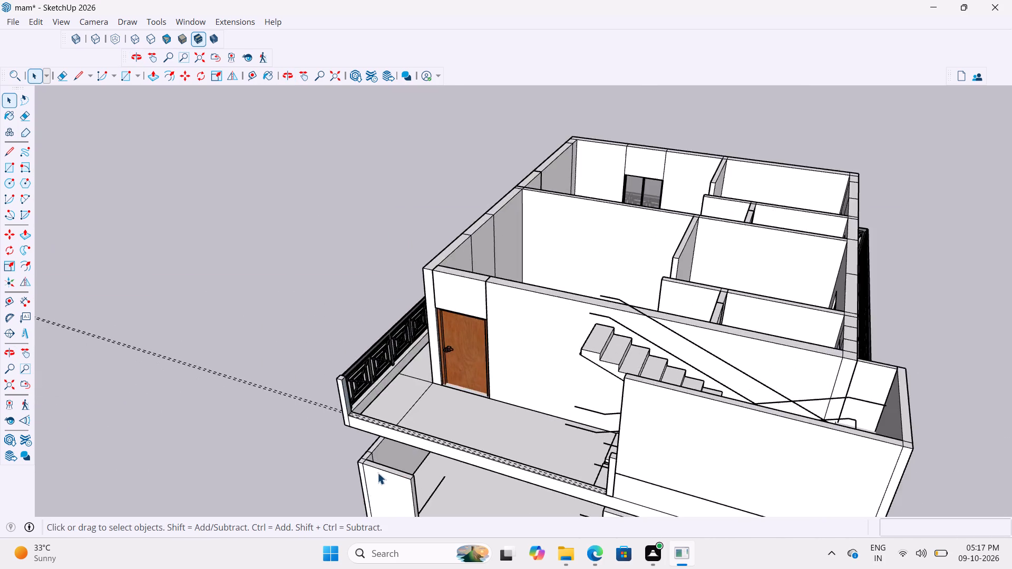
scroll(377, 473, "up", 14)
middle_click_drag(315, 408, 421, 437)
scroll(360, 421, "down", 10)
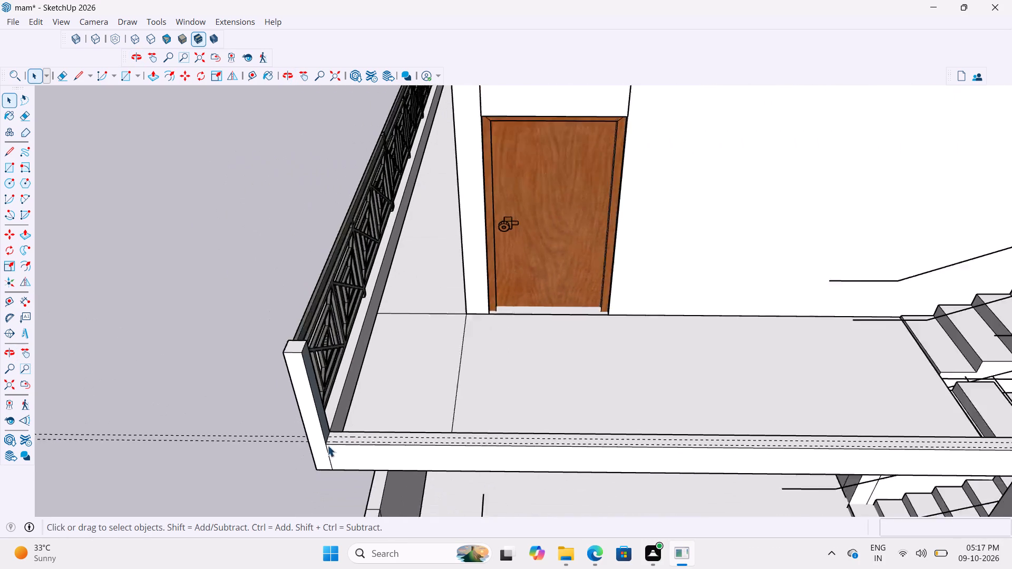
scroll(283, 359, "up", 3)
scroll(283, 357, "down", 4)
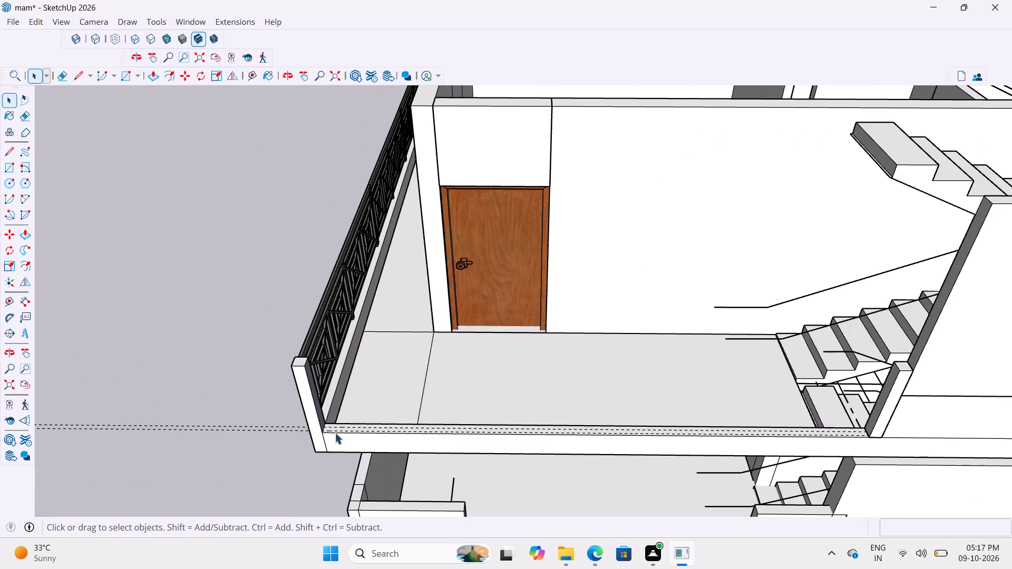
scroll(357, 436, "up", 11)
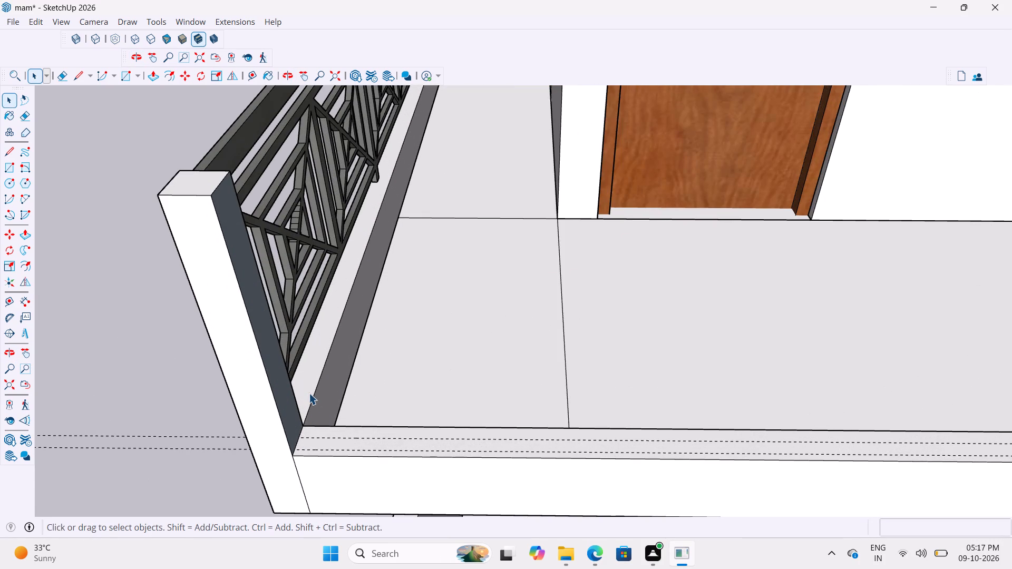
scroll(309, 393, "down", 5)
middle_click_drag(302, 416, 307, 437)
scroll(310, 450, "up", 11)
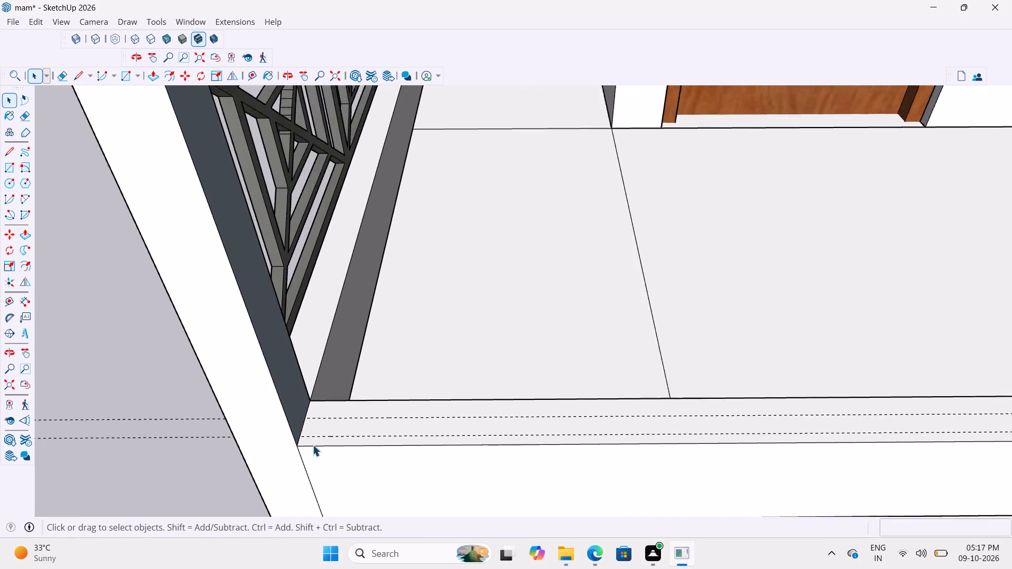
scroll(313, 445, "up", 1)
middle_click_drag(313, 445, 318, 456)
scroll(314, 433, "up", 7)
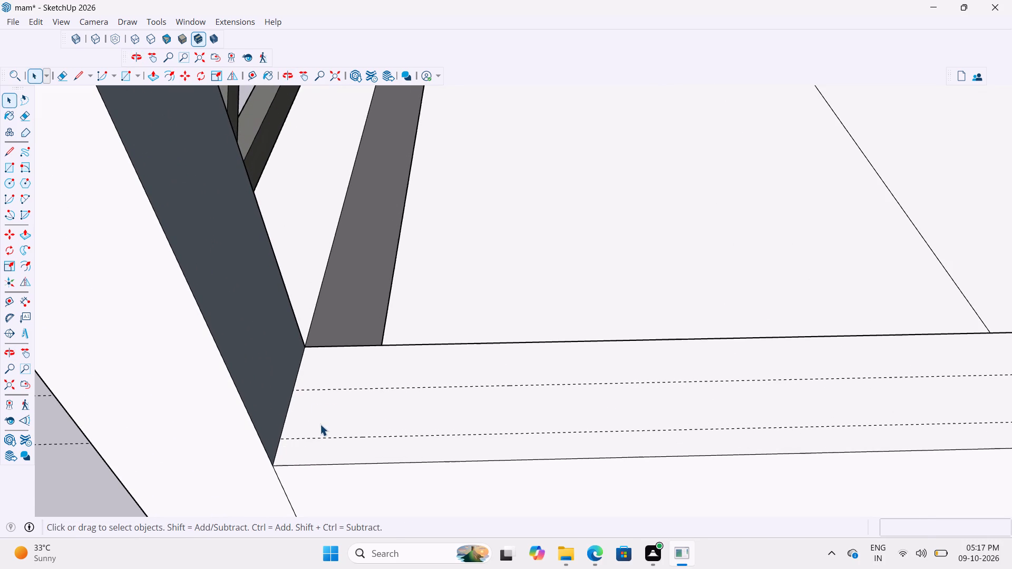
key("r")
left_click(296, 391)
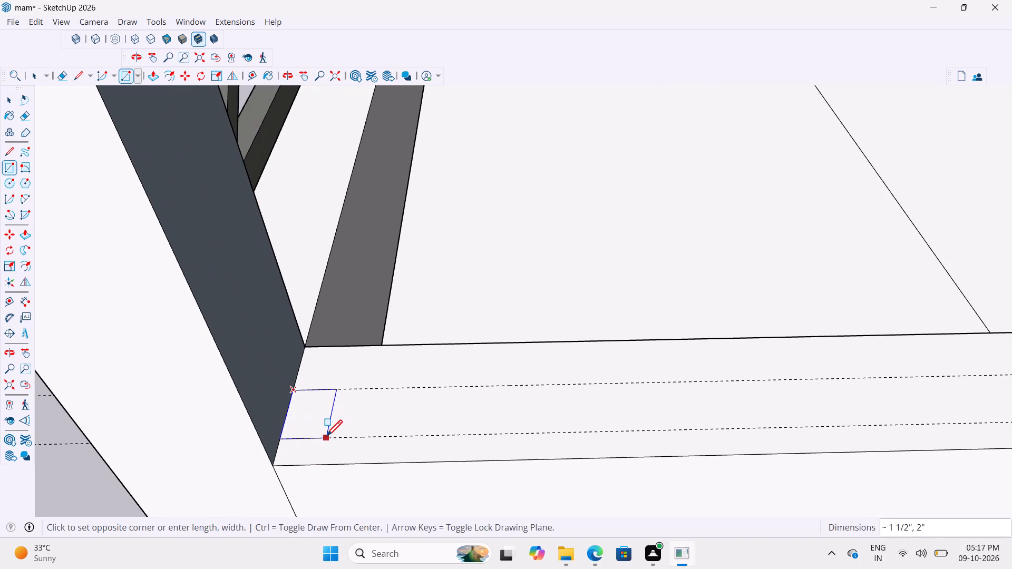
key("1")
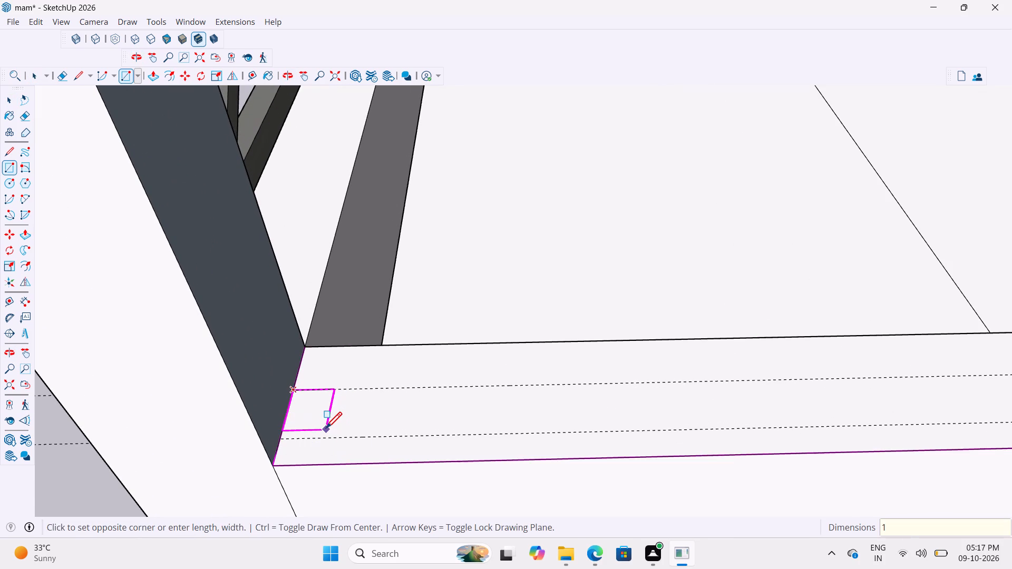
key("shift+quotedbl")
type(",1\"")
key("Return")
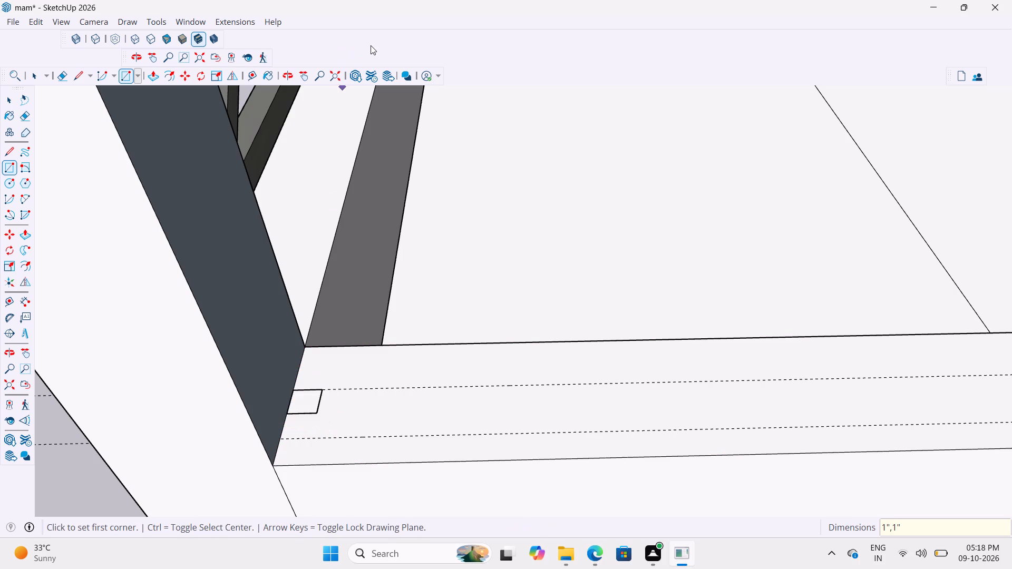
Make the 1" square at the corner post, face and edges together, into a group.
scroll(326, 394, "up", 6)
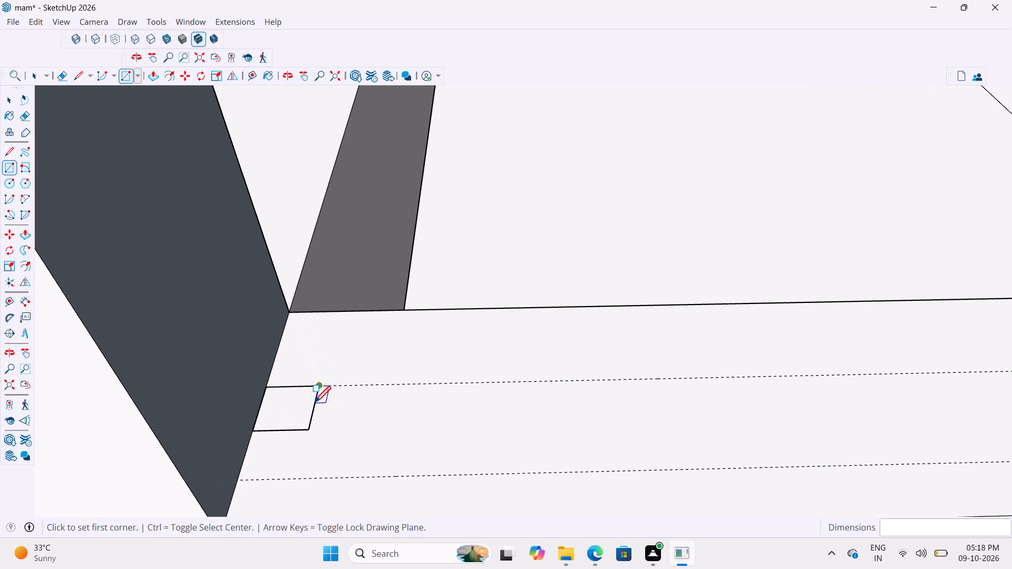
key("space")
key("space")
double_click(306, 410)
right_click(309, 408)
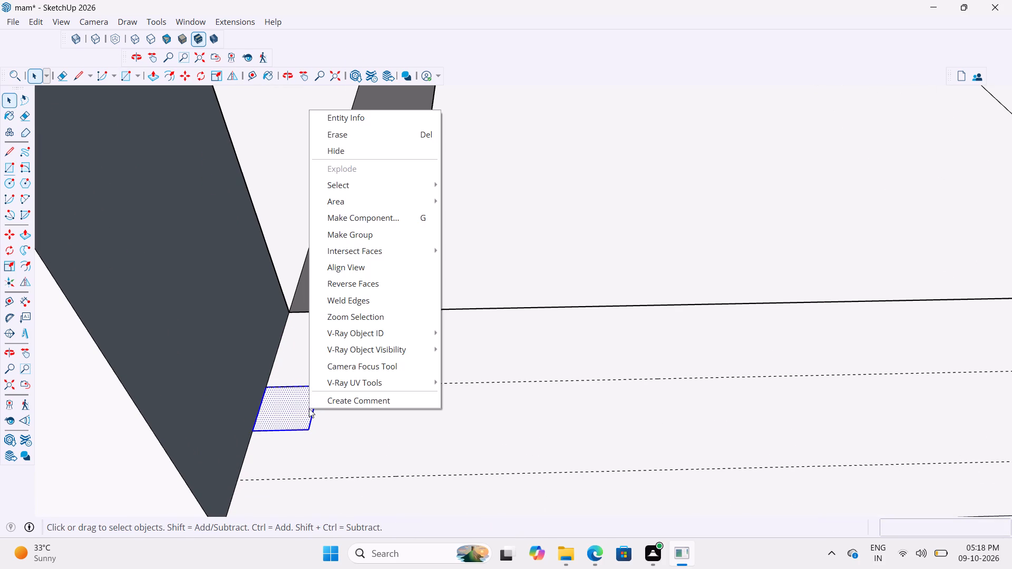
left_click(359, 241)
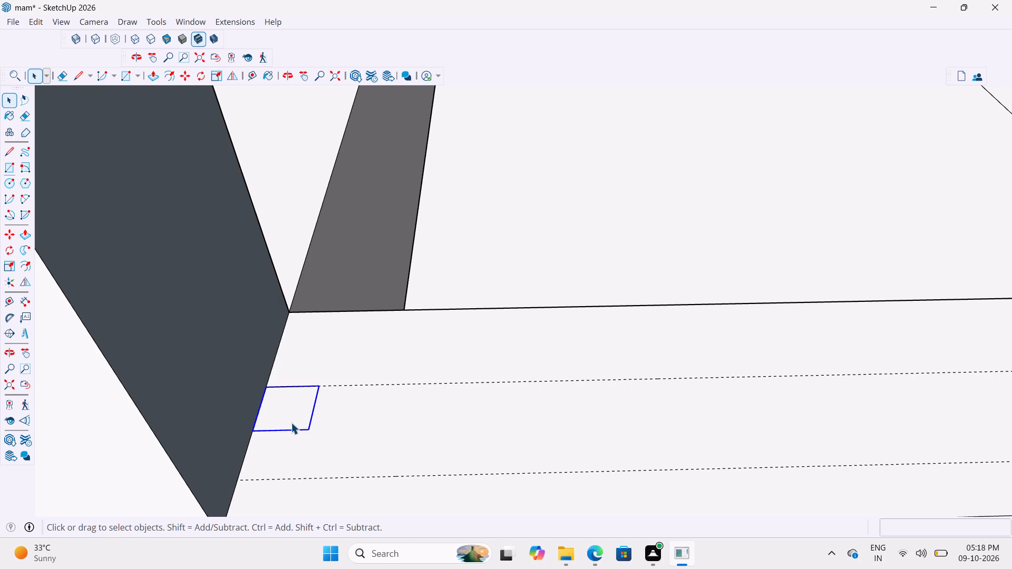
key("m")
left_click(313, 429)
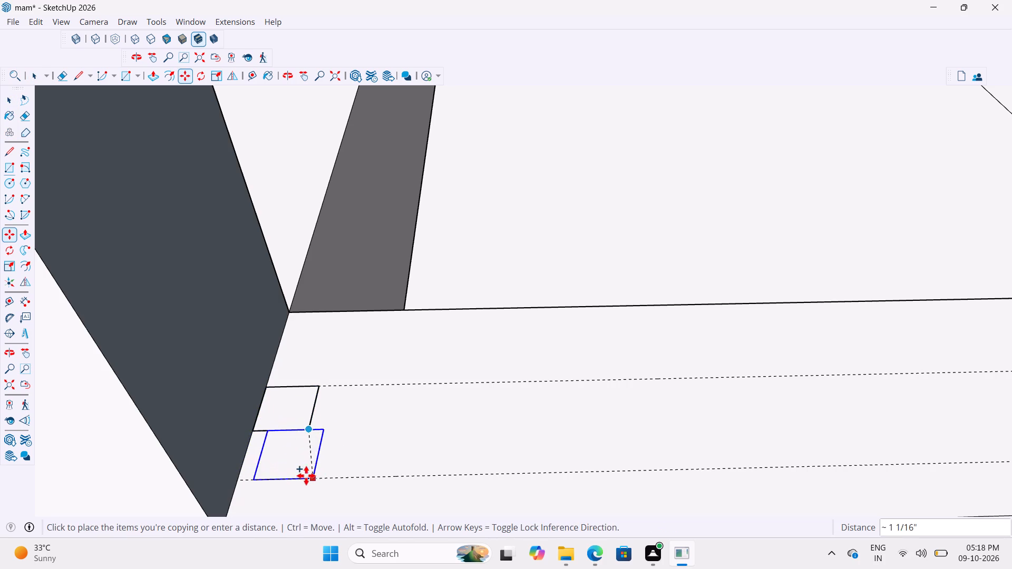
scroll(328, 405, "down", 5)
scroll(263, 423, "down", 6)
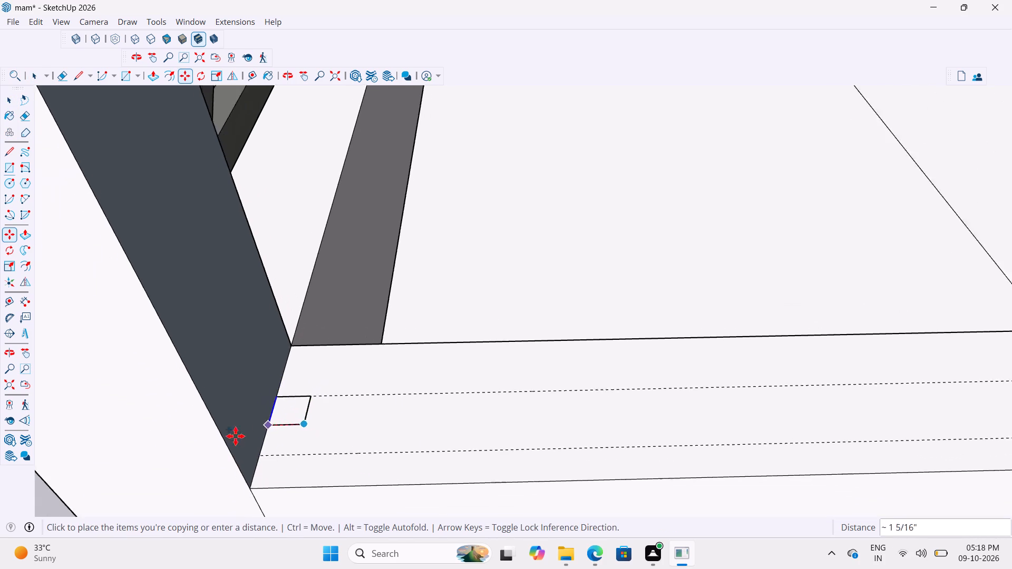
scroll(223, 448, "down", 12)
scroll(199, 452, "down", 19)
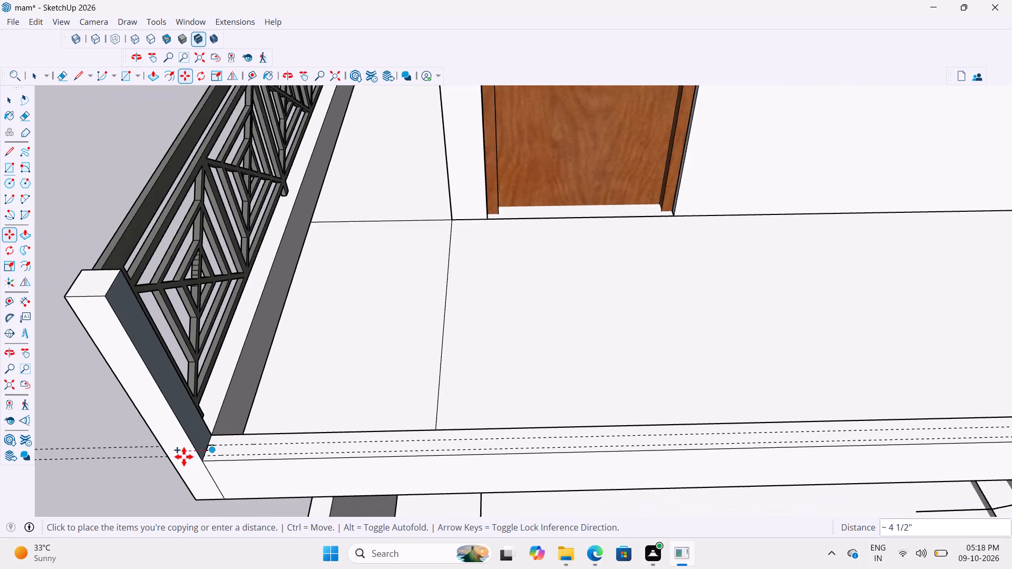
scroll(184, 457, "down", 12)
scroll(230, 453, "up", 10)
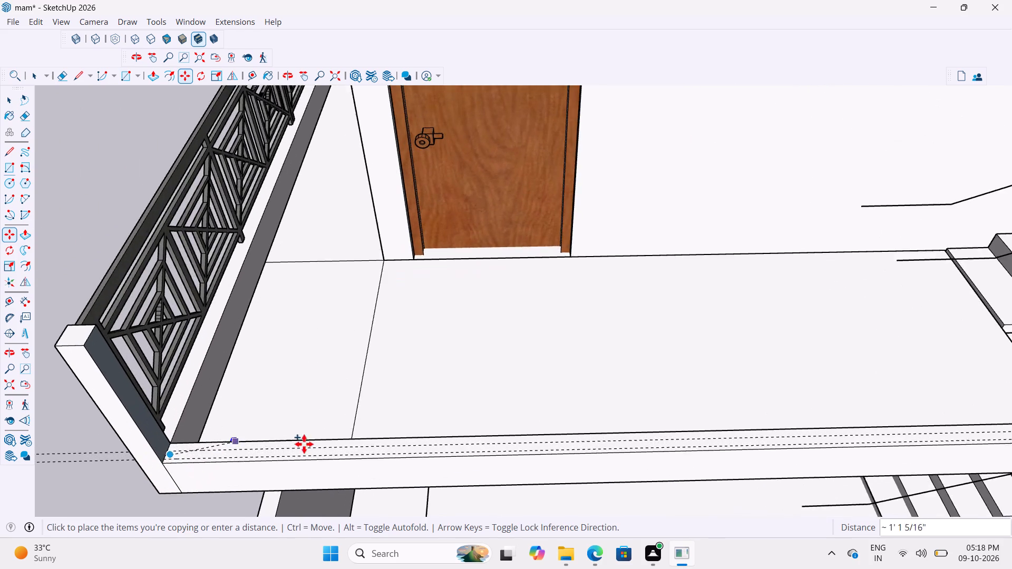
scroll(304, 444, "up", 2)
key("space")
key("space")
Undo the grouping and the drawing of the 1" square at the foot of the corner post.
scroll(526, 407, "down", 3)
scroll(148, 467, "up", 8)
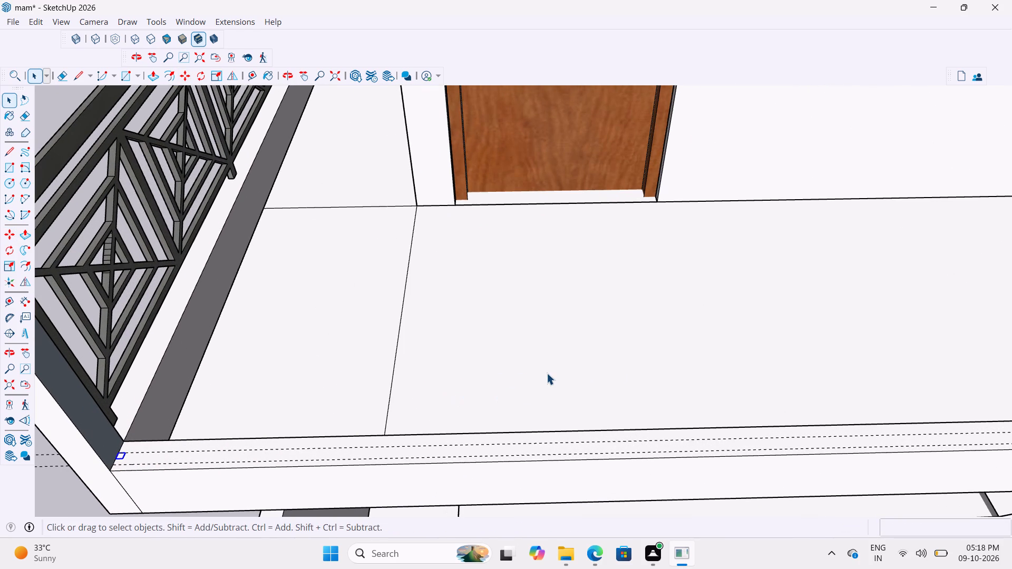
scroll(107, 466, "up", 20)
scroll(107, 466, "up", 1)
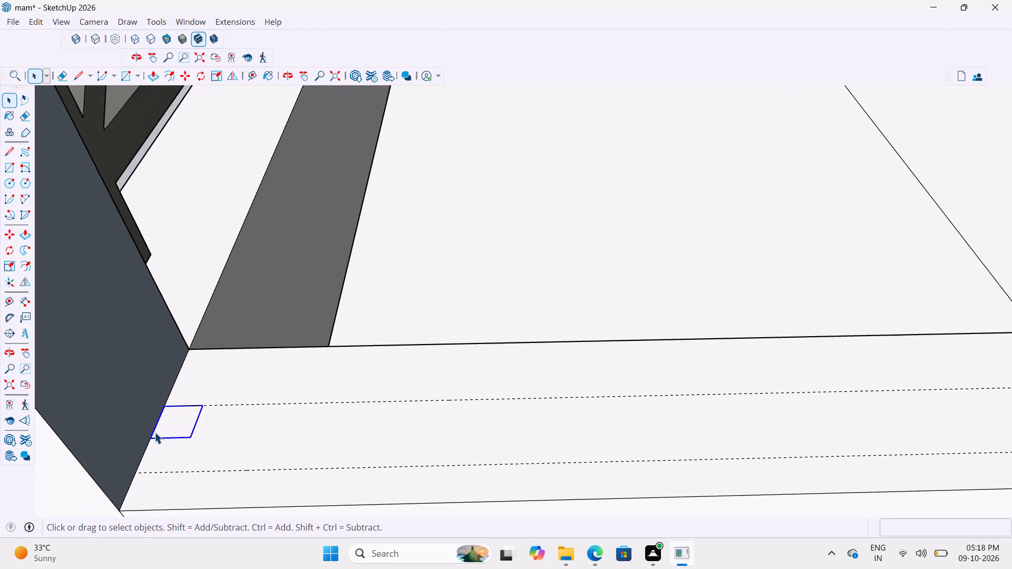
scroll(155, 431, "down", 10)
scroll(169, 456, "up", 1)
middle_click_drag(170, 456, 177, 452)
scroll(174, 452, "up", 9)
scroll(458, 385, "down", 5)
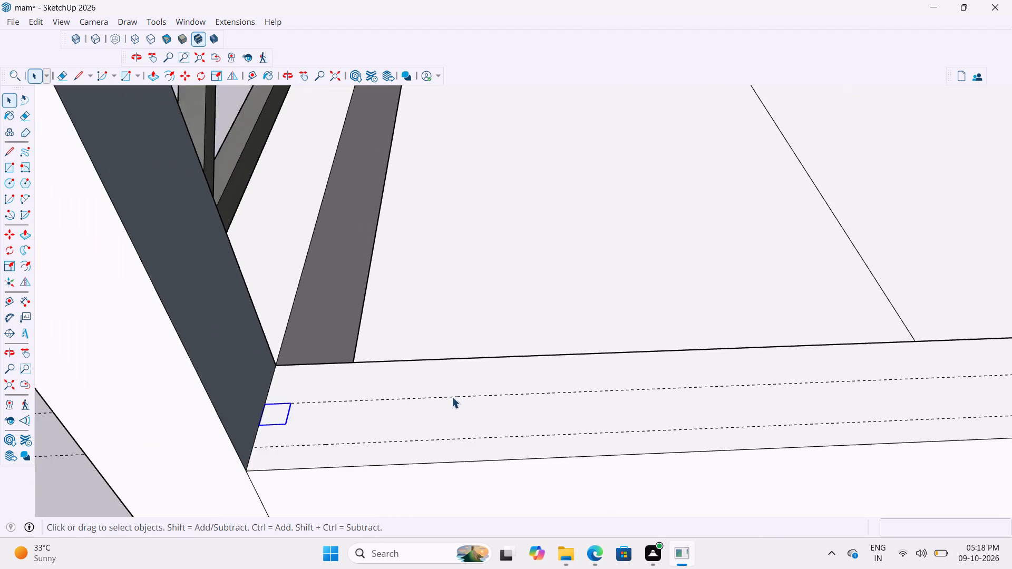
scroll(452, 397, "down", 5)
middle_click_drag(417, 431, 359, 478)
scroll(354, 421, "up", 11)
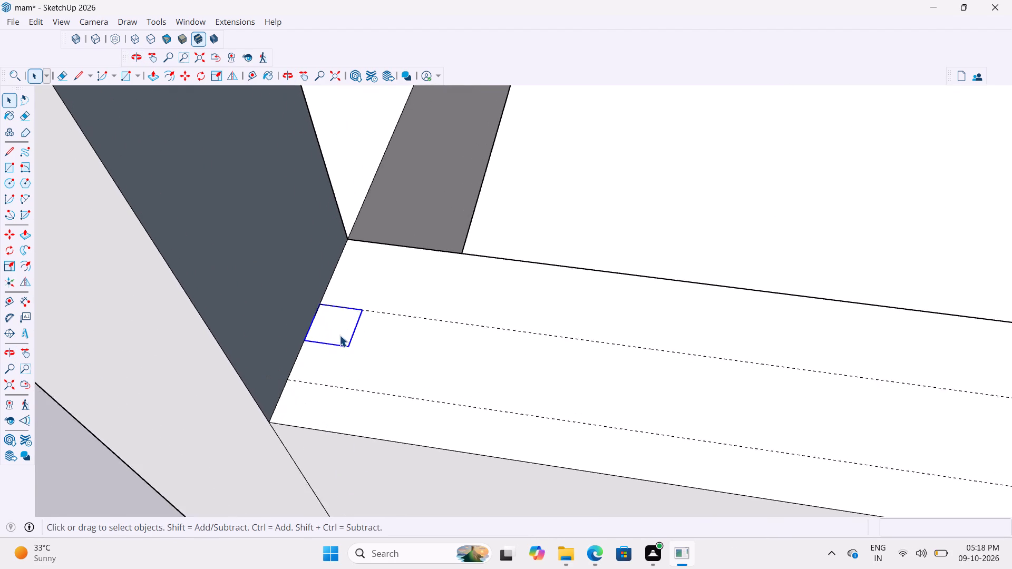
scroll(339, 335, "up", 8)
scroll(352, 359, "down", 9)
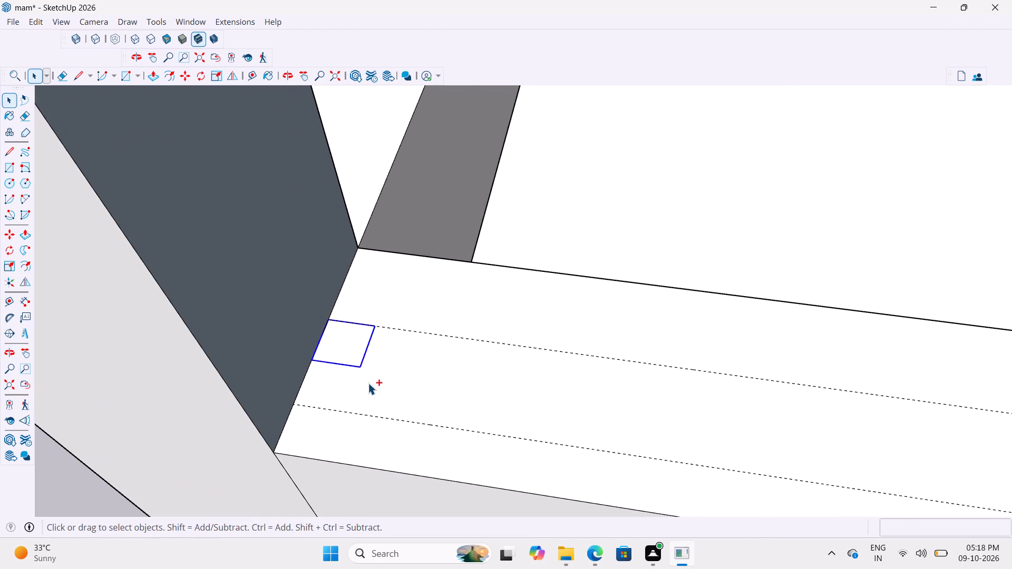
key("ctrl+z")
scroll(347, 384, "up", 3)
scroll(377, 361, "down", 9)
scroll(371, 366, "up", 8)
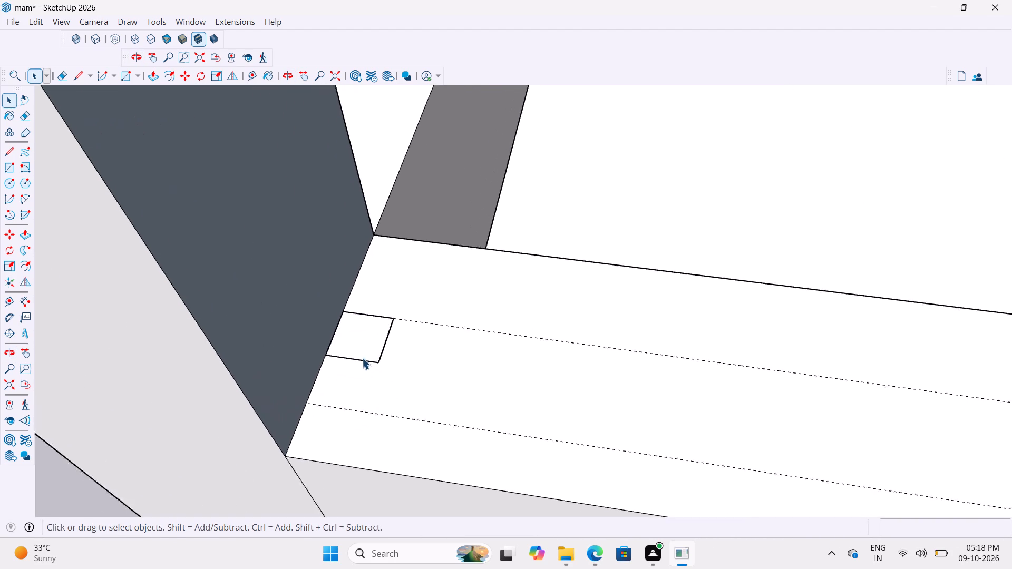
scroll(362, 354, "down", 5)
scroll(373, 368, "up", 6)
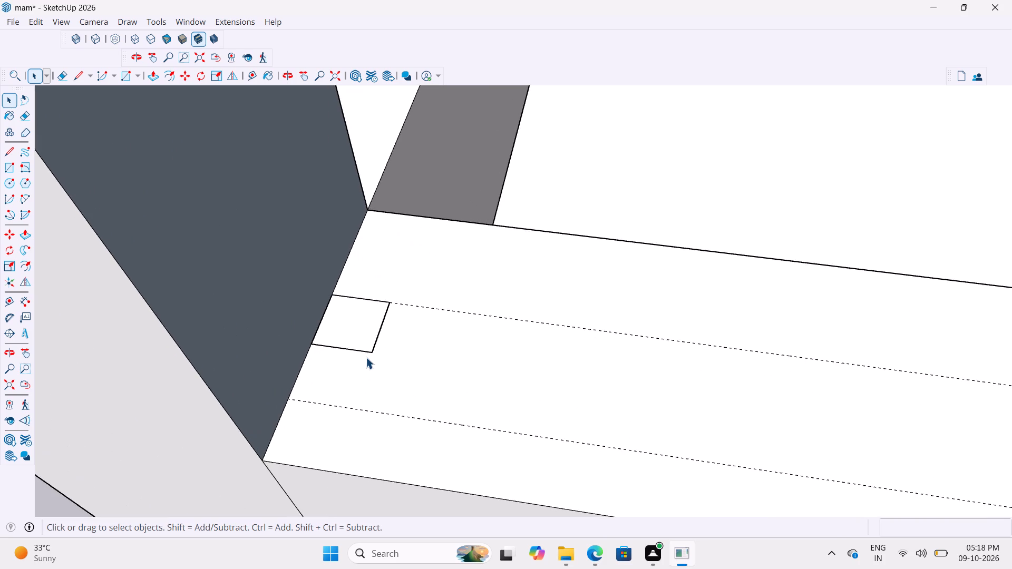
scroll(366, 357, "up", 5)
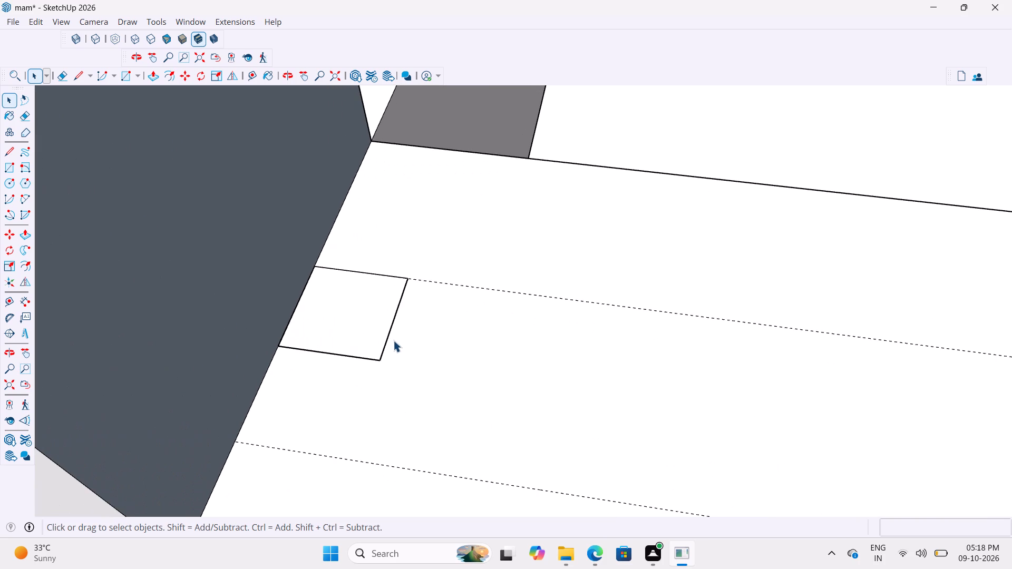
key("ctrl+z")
Draw a rectangle about 18' 7" by 2" between the two ledge guides, from the corner post to the stair-side wall.
key("r")
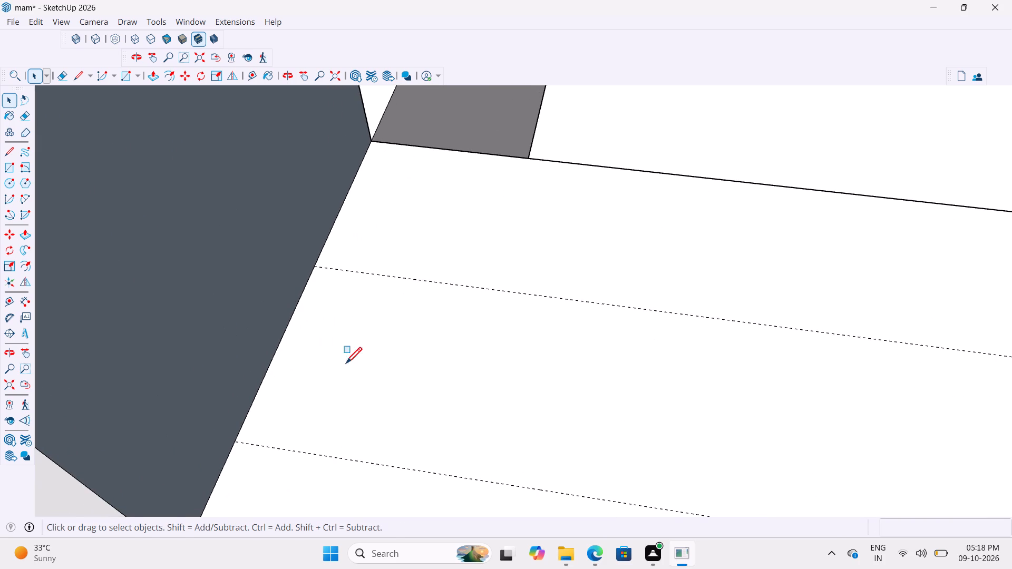
left_click(235, 443)
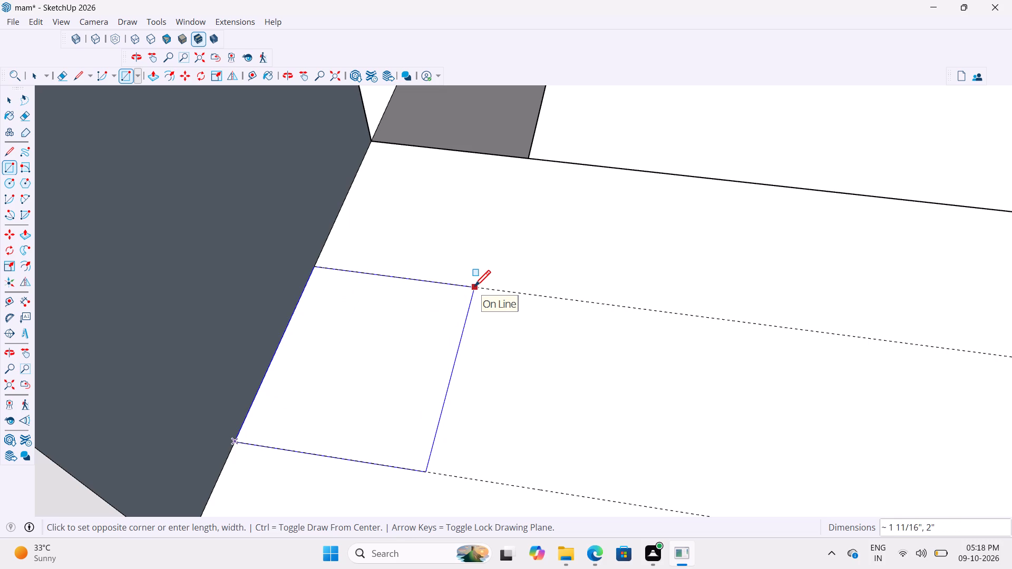
type("1\"")
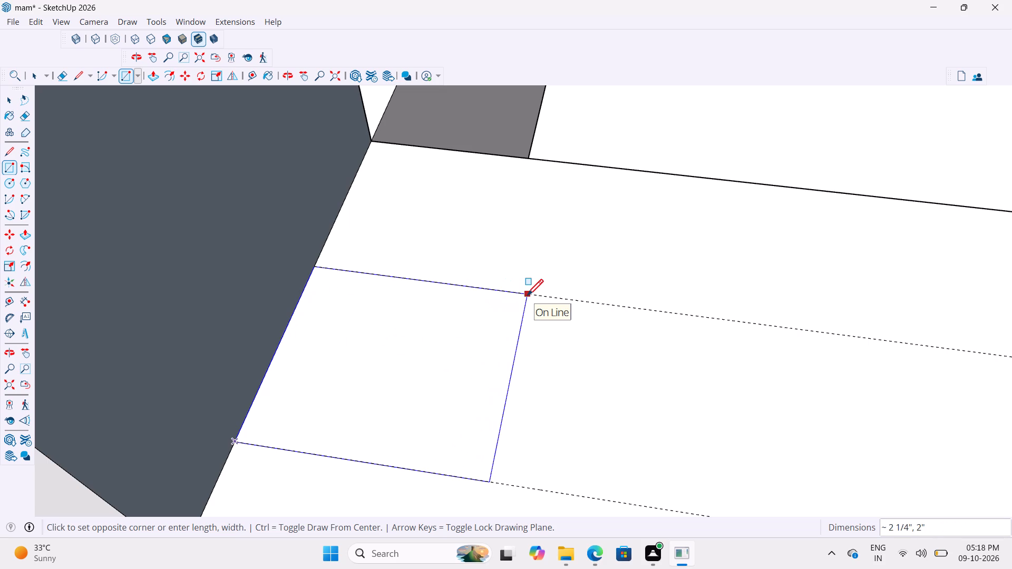
scroll(522, 295, "down", 4)
scroll(480, 339, "down", 7)
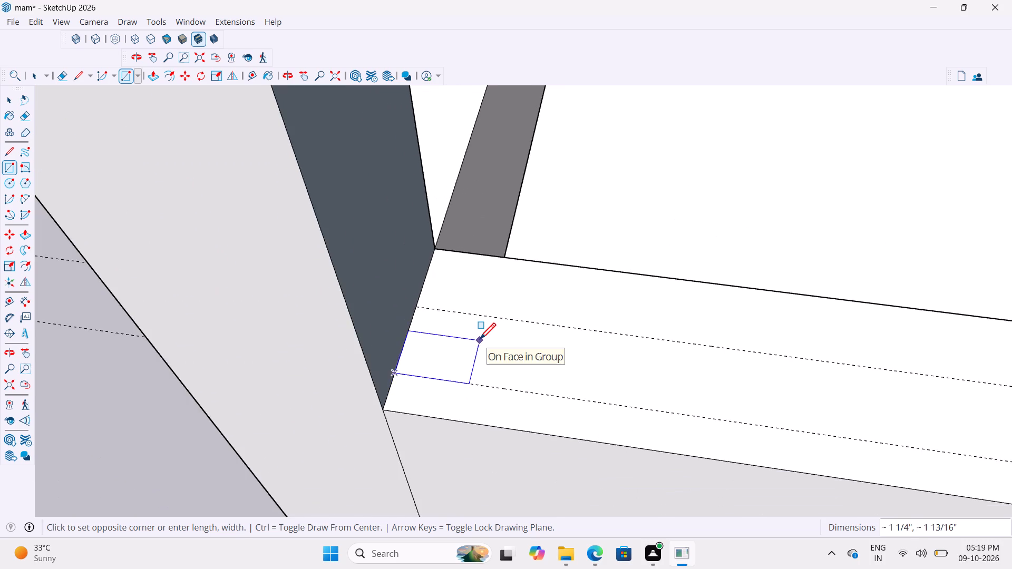
scroll(472, 346, "down", 4)
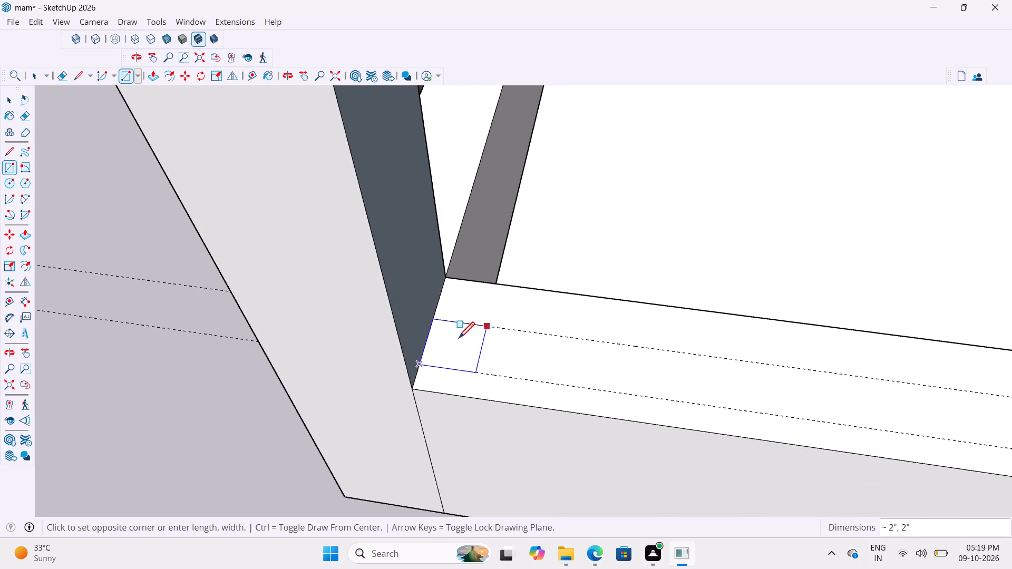
scroll(446, 348, "down", 20)
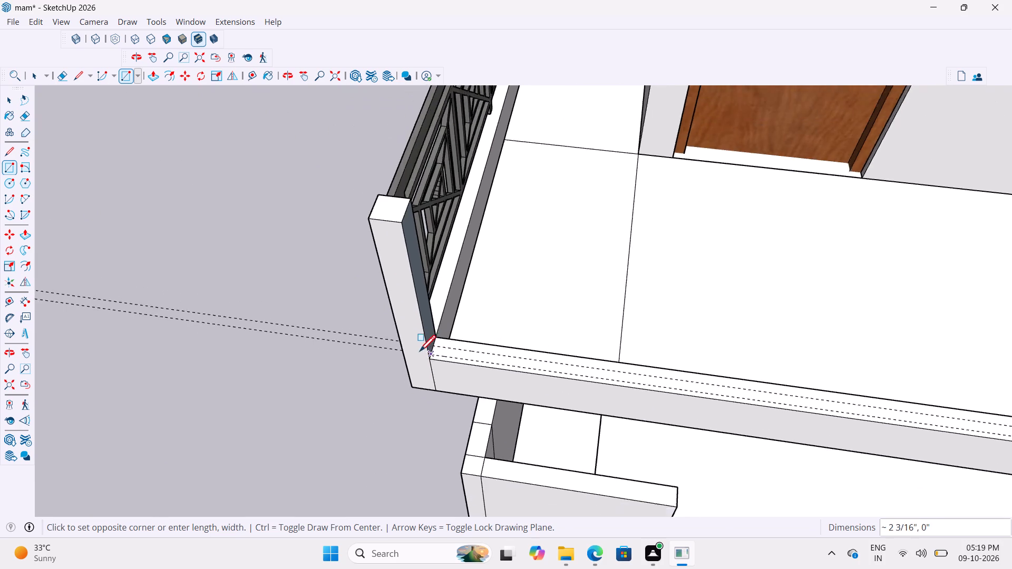
scroll(420, 353, "down", 11)
scroll(818, 396, "up", 7)
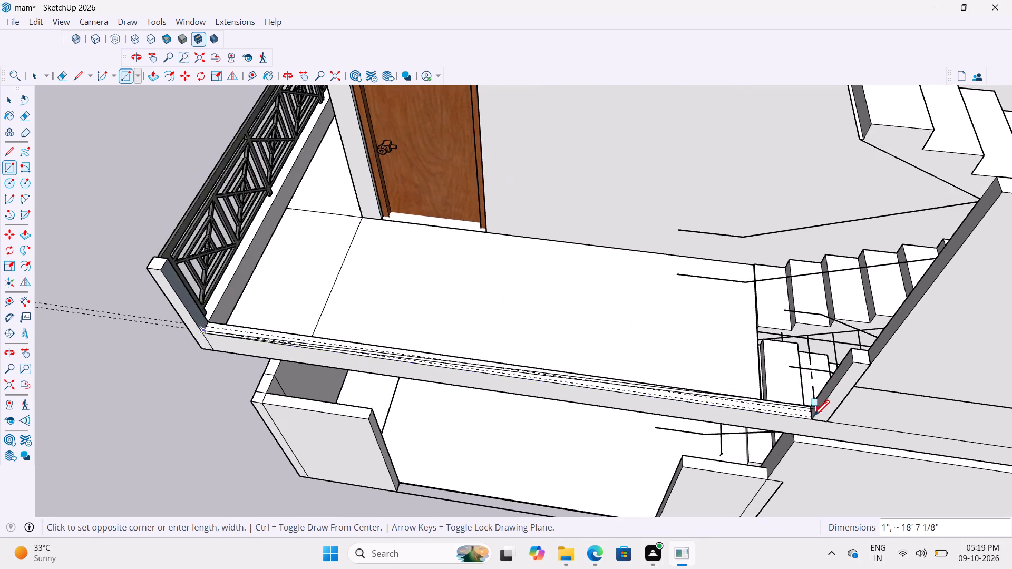
scroll(813, 418, "up", 17)
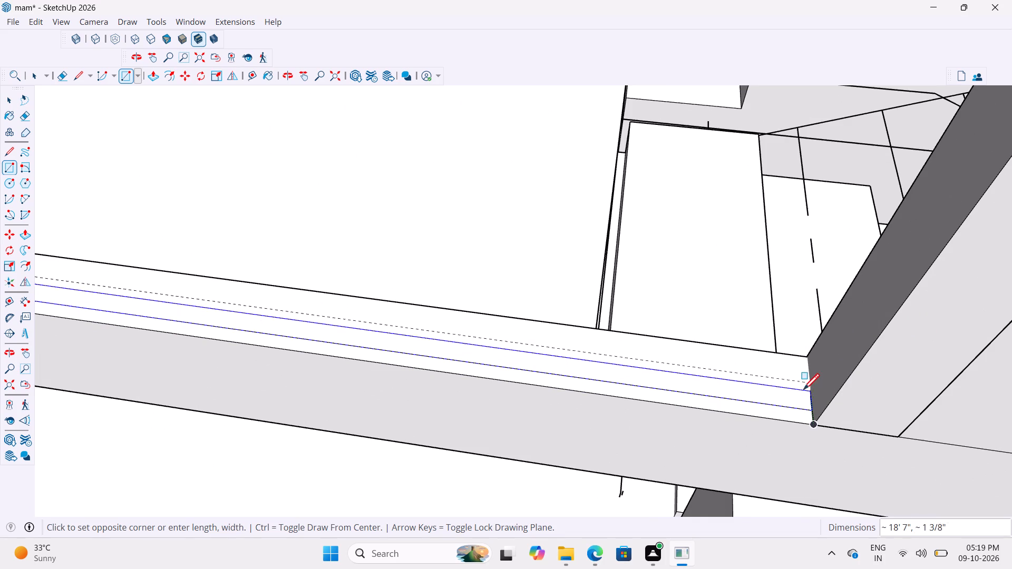
scroll(809, 383, "up", 7)
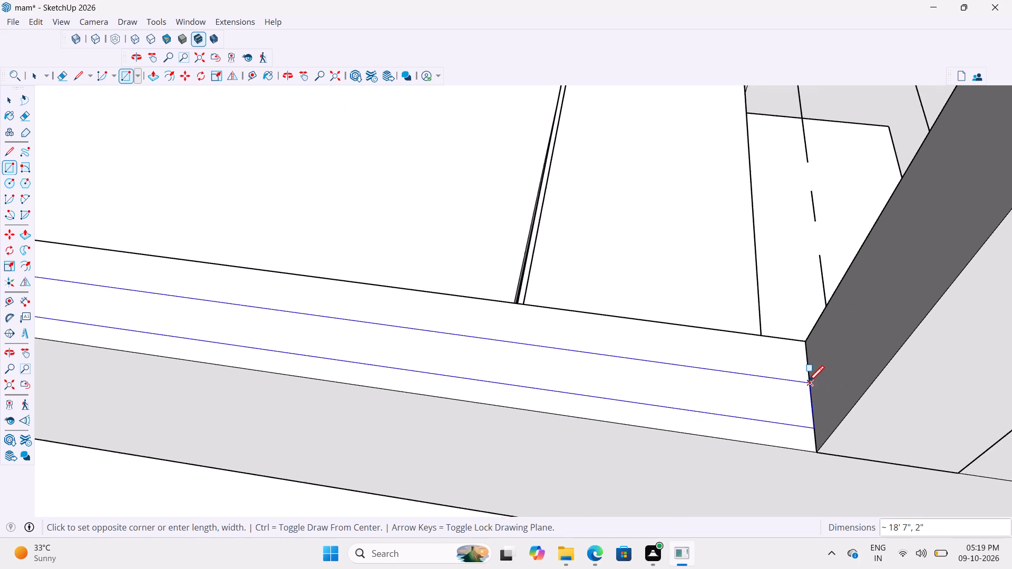
scroll(808, 384, "up", 2)
left_click(809, 383)
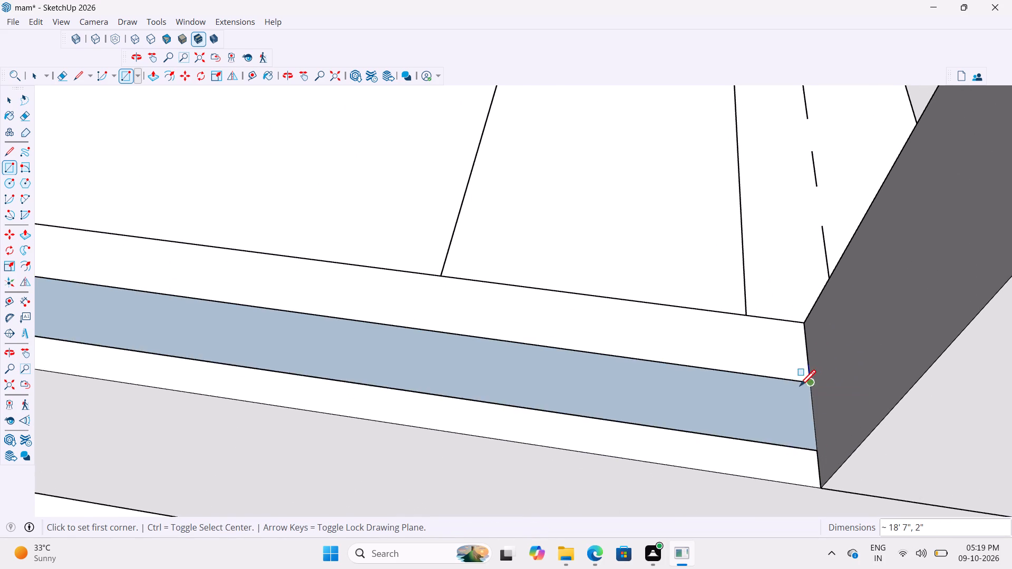
Make the 2" strip on the balcony's front ledge, face and edges together, into a group.
scroll(797, 388, "down", 13)
key("space")
double_click(691, 407)
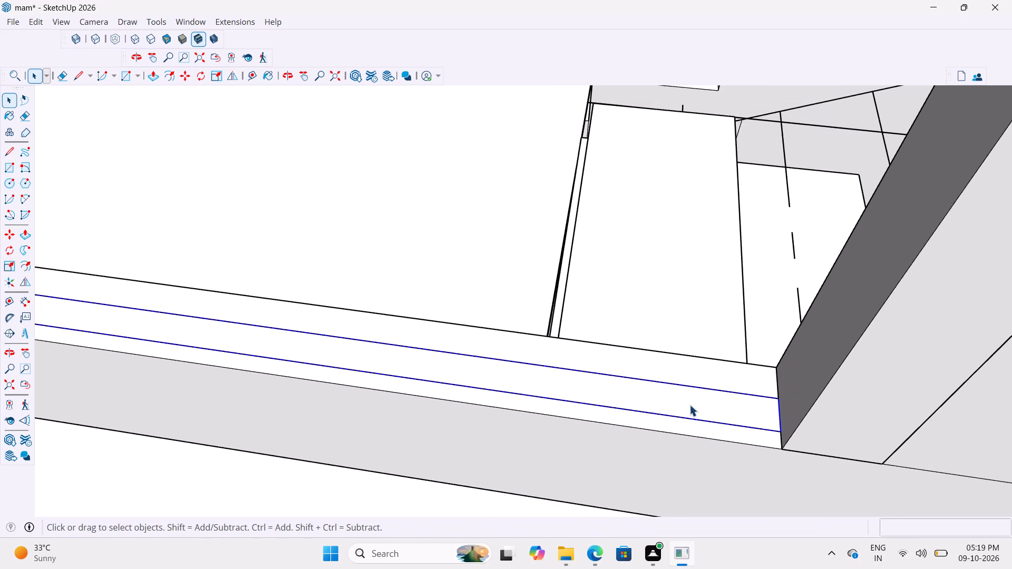
right_click(686, 397)
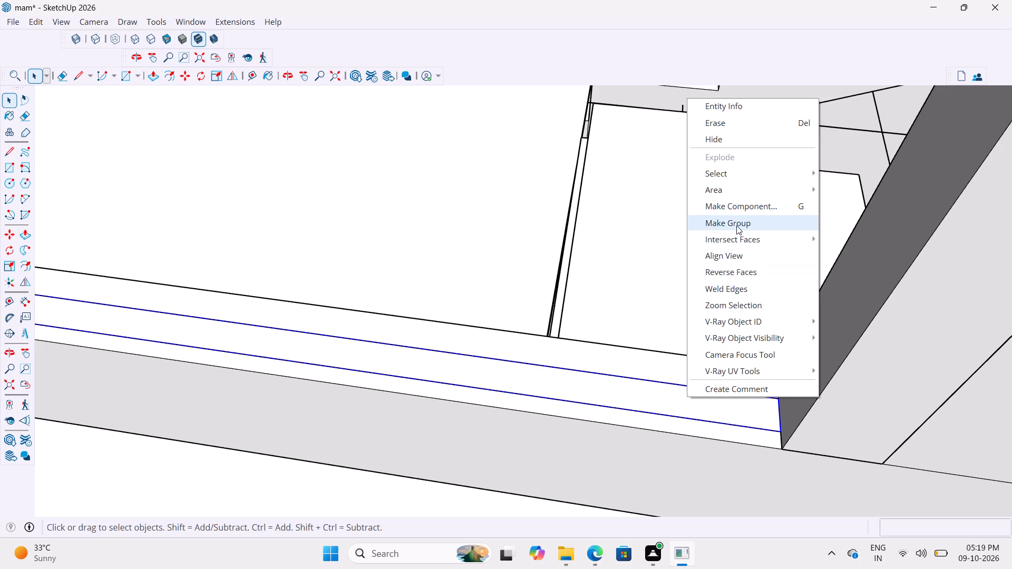
left_click(736, 225)
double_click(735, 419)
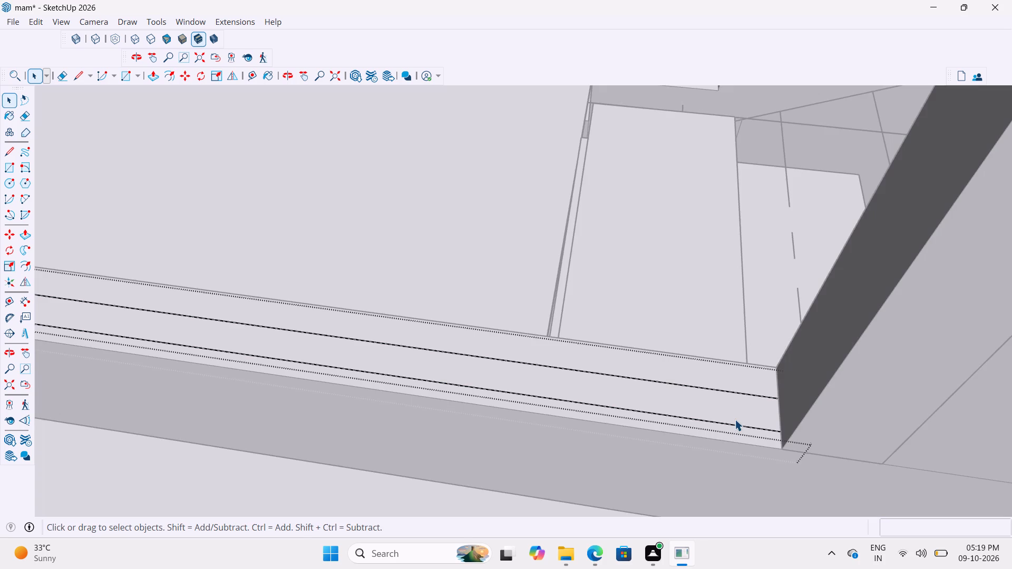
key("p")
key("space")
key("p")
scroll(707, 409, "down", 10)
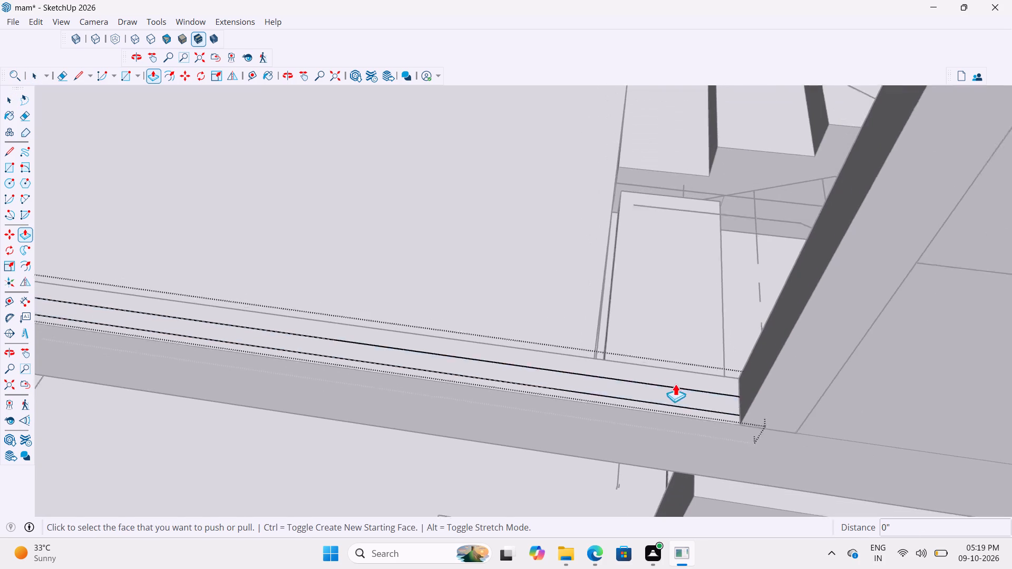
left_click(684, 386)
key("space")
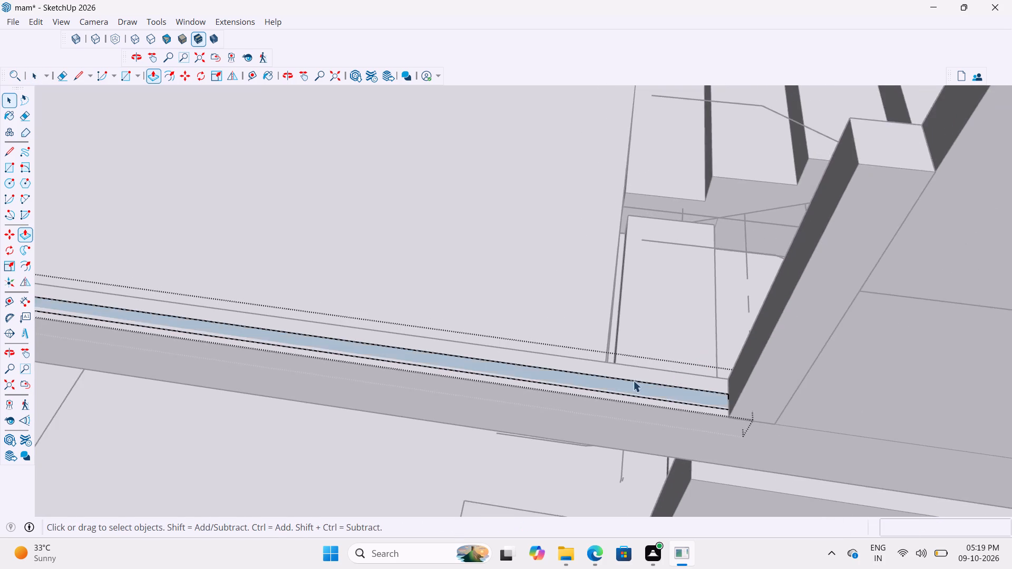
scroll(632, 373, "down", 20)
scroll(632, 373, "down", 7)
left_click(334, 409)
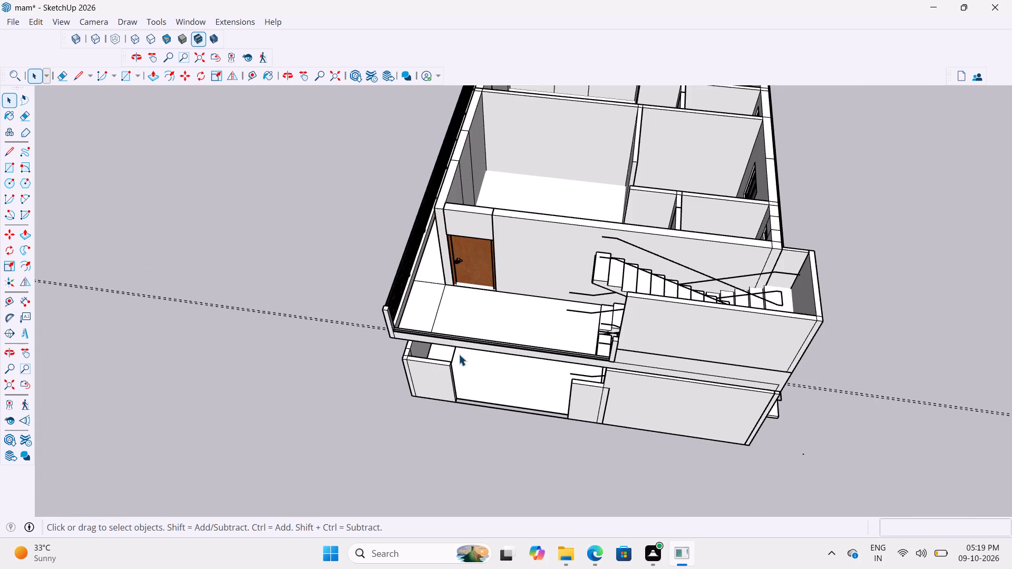
Inside the strip's group, pull the 2" strip up about 3' 1 1/16" to form the balcony's front panel, and close the group.
scroll(502, 341, "up", 20)
scroll(502, 341, "up", 11)
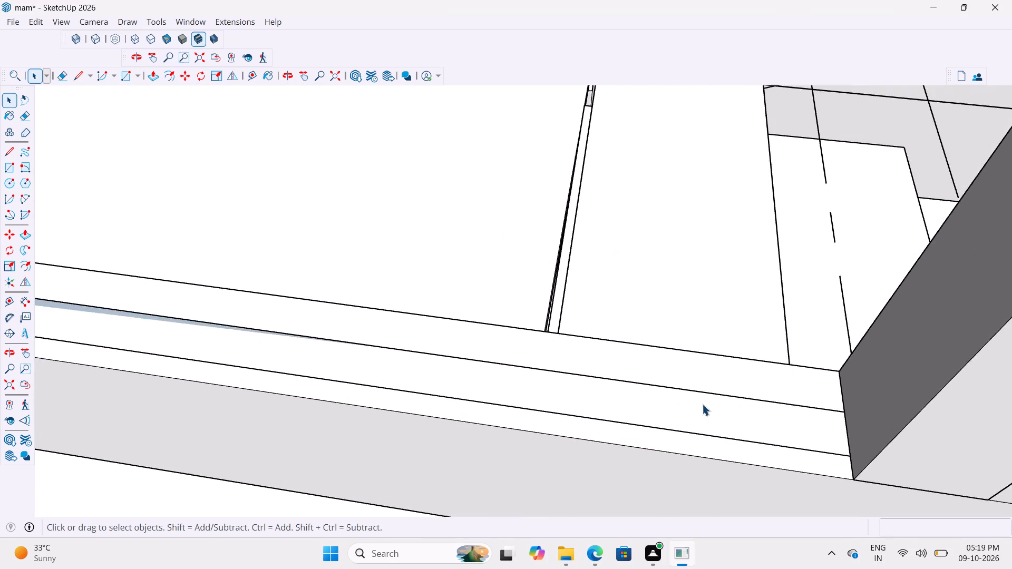
scroll(702, 404, "up", 1)
middle_click_drag(702, 404, 722, 376)
double_click(718, 404)
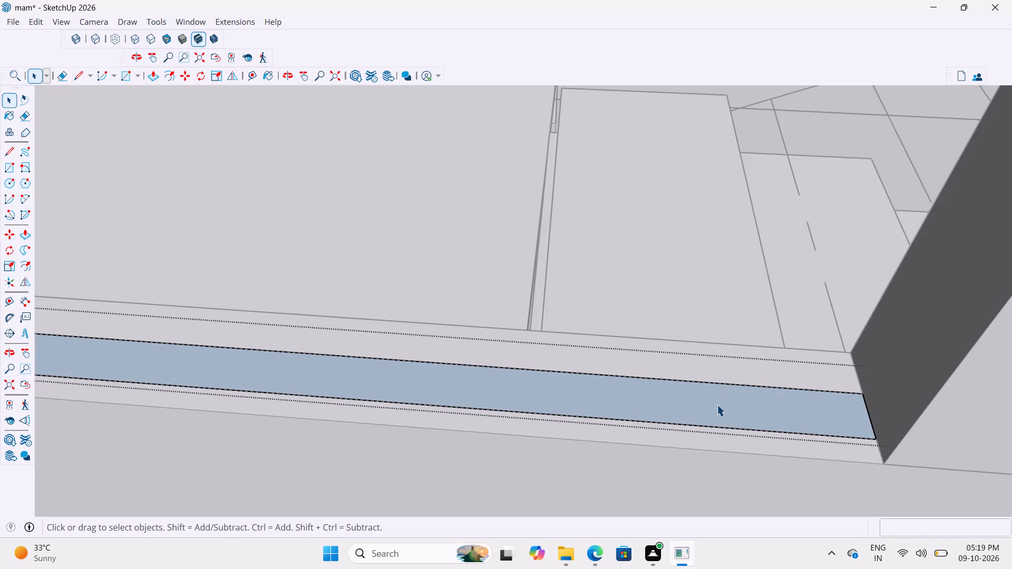
key("p")
left_click(747, 404)
scroll(745, 361, "down", 20)
scroll(745, 361, "down", 2)
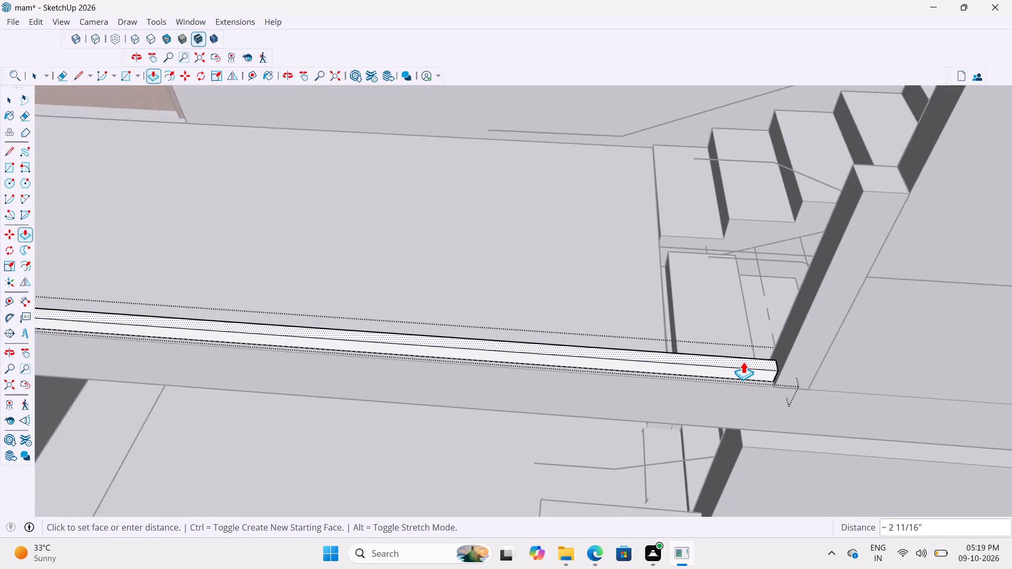
scroll(743, 361, "down", 11)
scroll(767, 323, "up", 5)
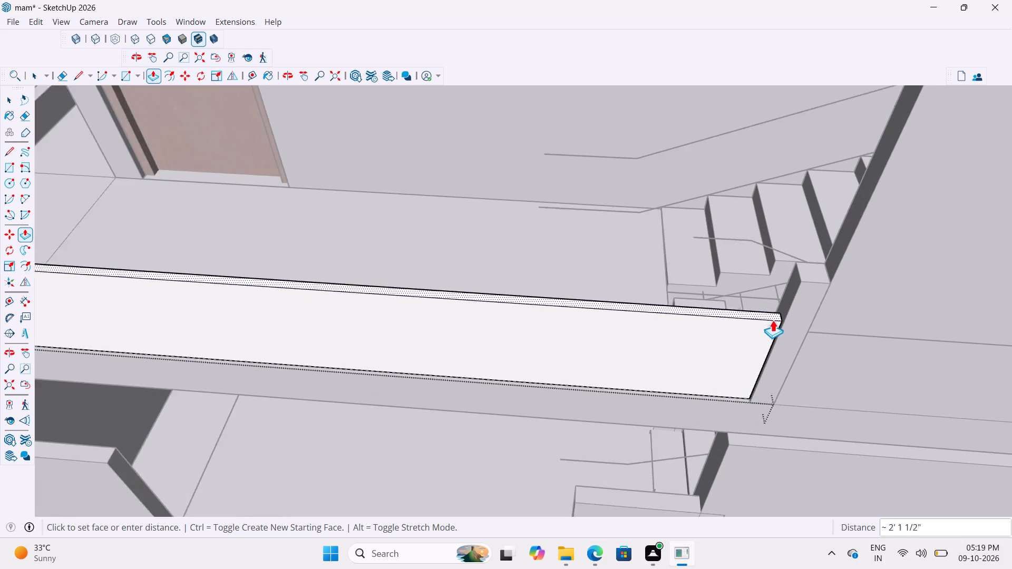
scroll(773, 320, "up", 2)
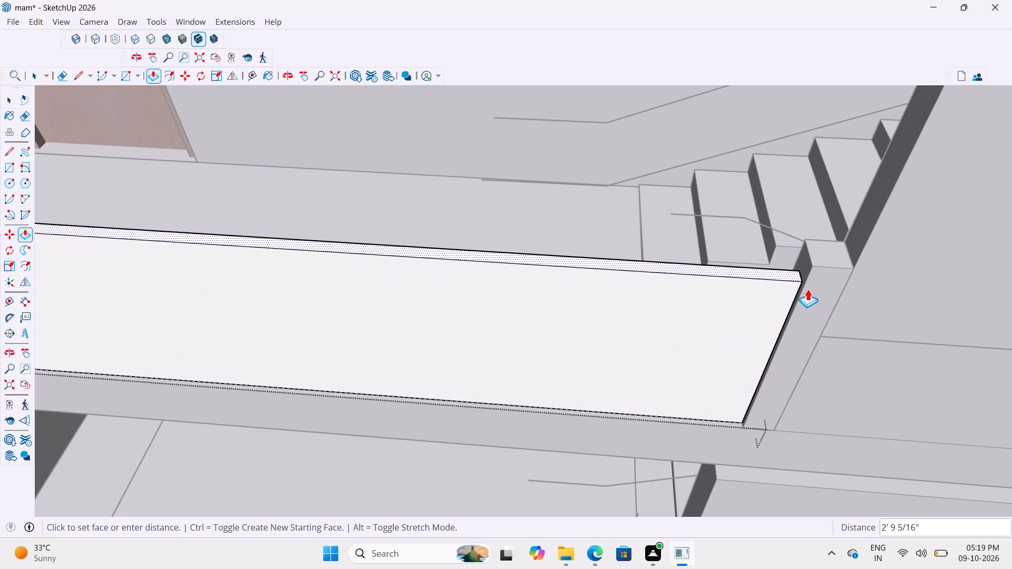
scroll(807, 289, "up", 9)
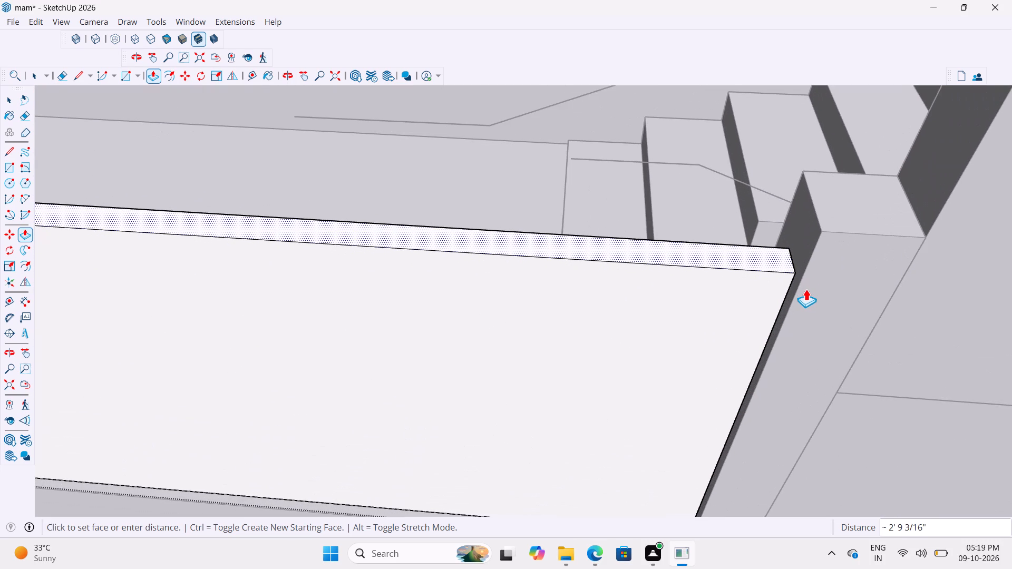
left_click(816, 217)
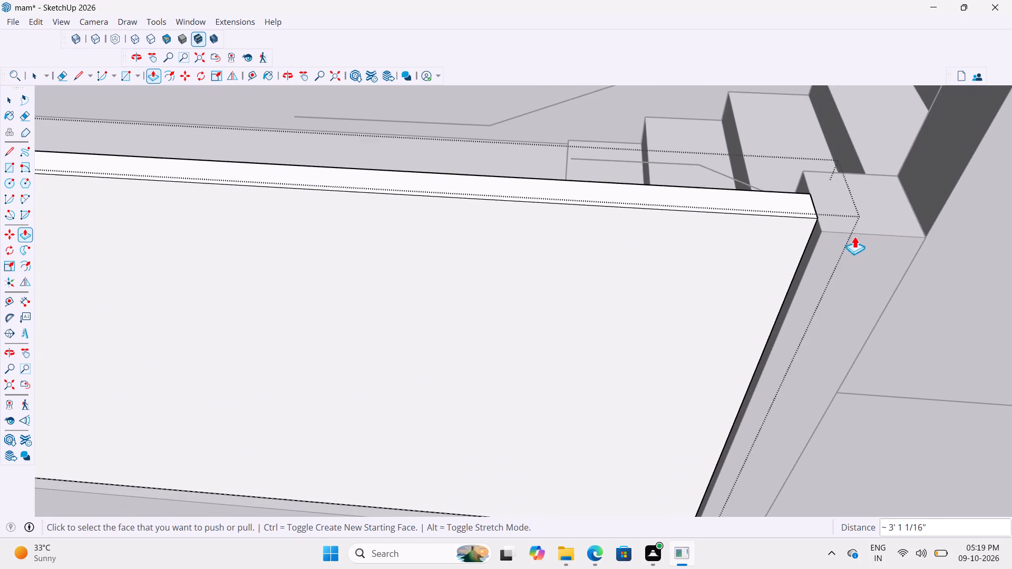
scroll(814, 243, "down", 20)
scroll(814, 243, "down", 16)
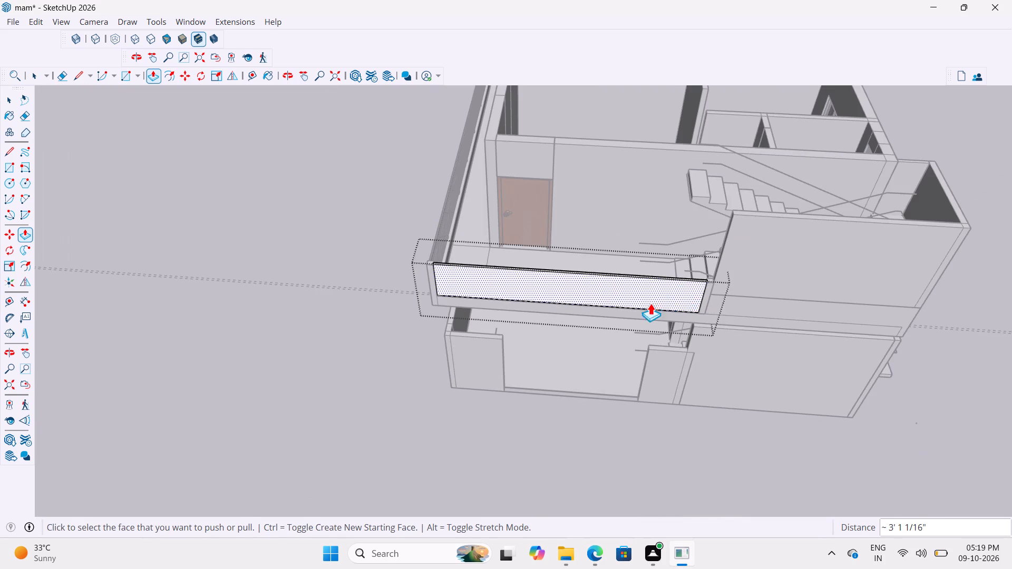
key("space")
left_click(377, 274)
Examine the new balcony front panel from the corner post to the stair-side wall.
scroll(469, 243, "up", 9)
middle_click_drag(461, 274, 490, 172)
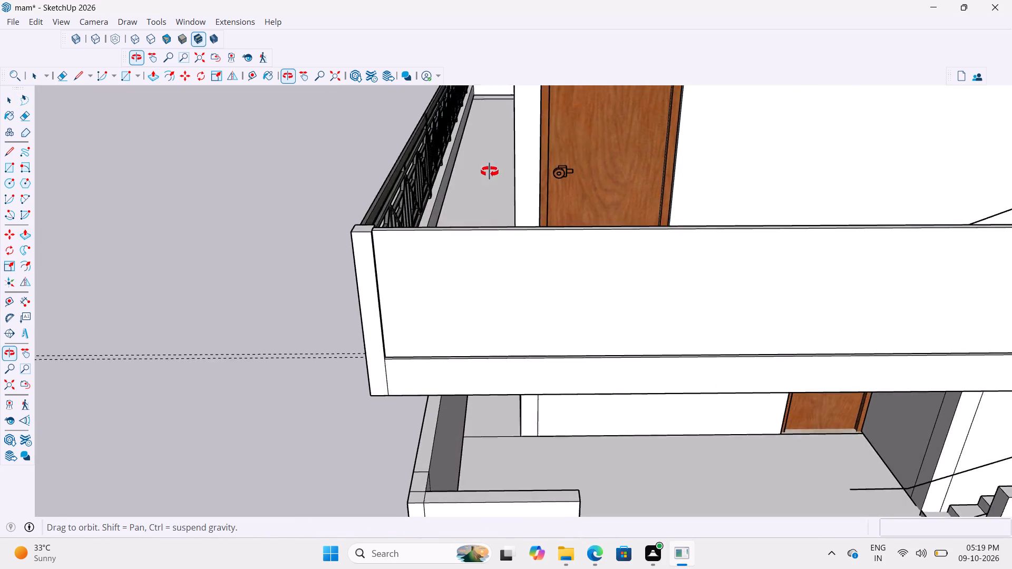
middle_click_drag(490, 172, 427, 256)
scroll(348, 251, "down", 16)
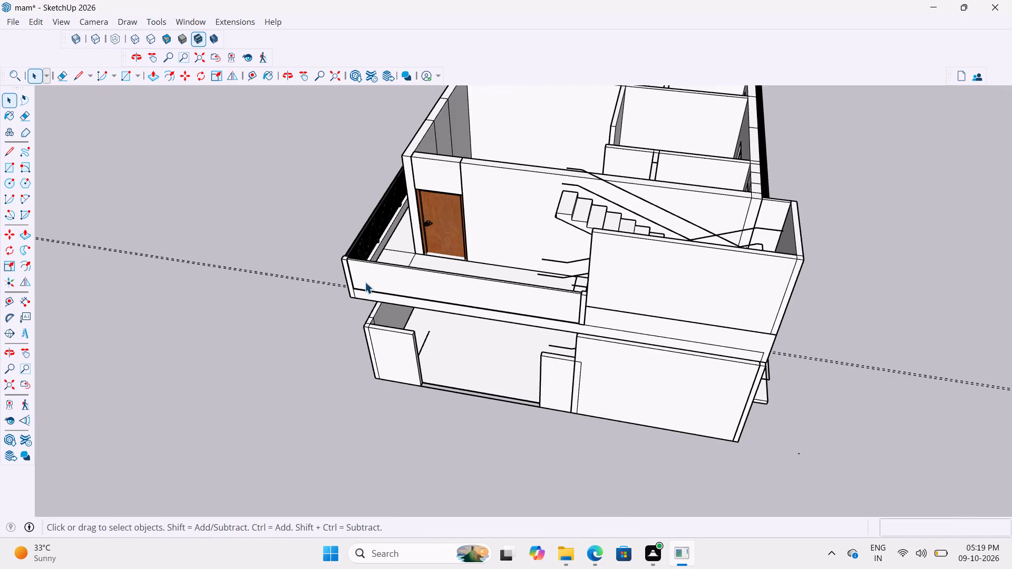
middle_click_drag(387, 254, 435, 204)
scroll(396, 241, "up", 8)
scroll(371, 245, "down", 5)
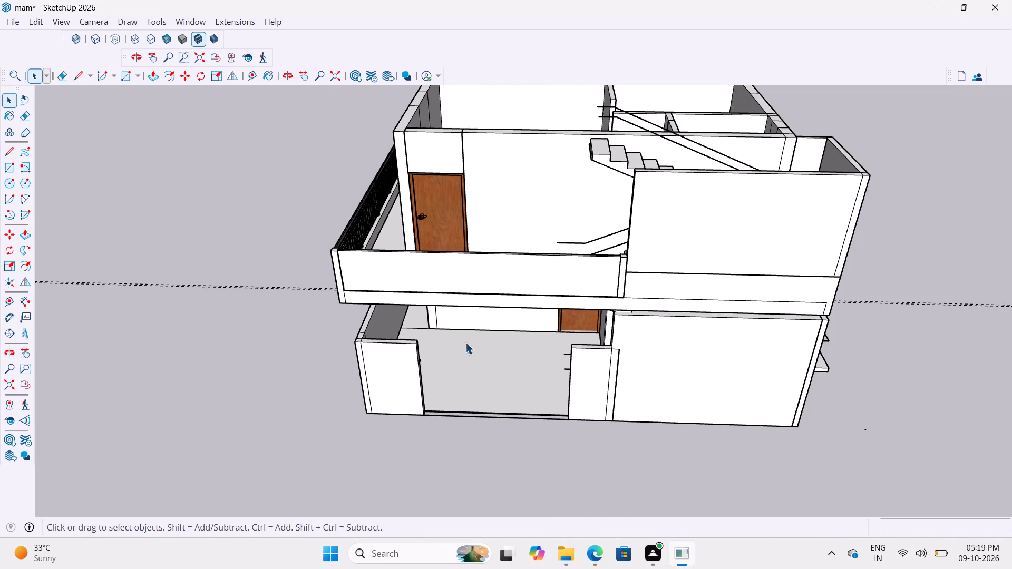
scroll(566, 366, "up", 7)
middle_click_drag(617, 285, 752, 278)
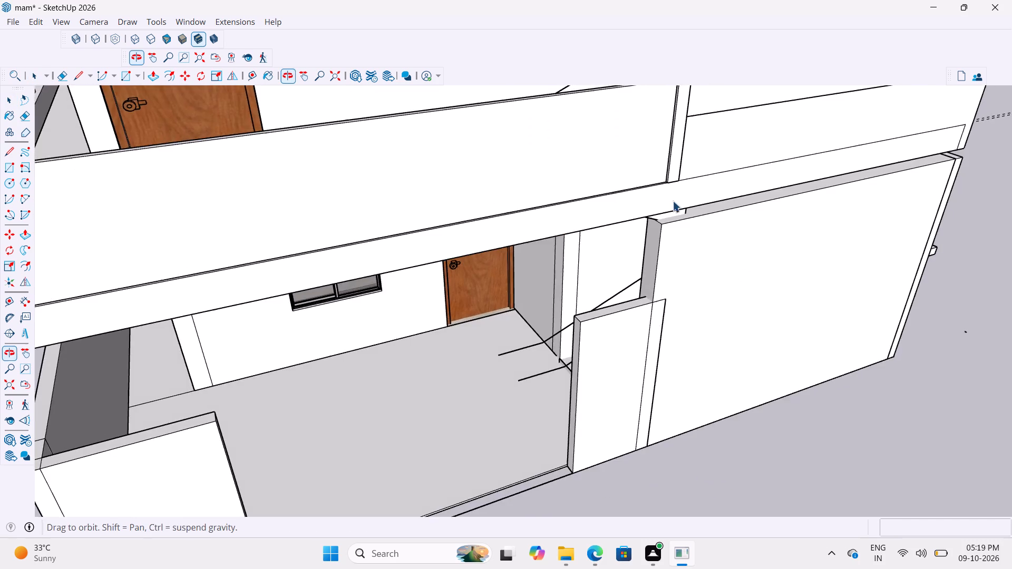
Inside the ground-floor group, move the staircase about 5 5/8" out of the front wall's thickness to the wall's inner edge, and close the group.
scroll(673, 201, "up", 9)
middle_click_drag(670, 211, 629, 133)
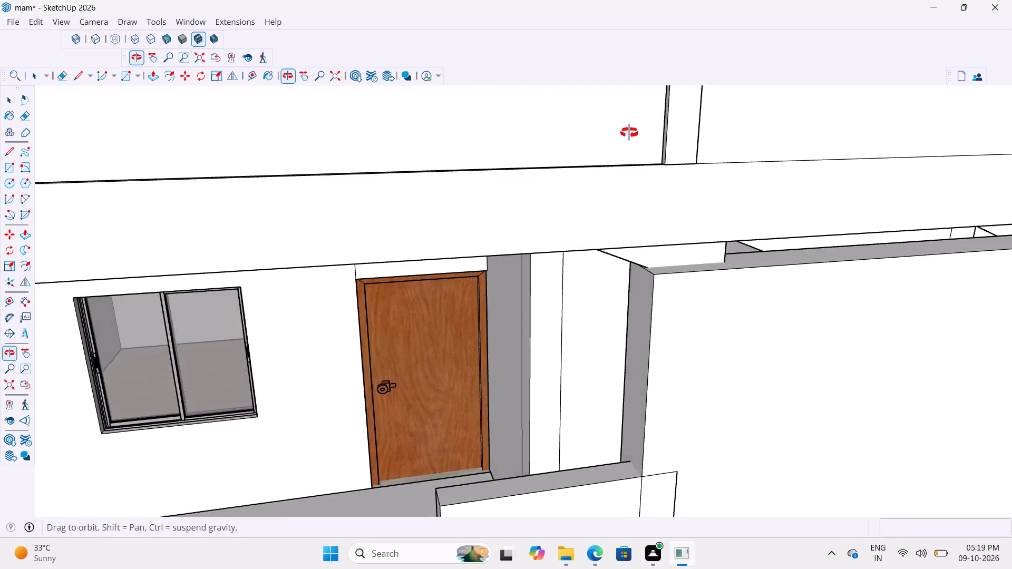
middle_click_drag(629, 133, 759, 161)
scroll(758, 162, "down", 1)
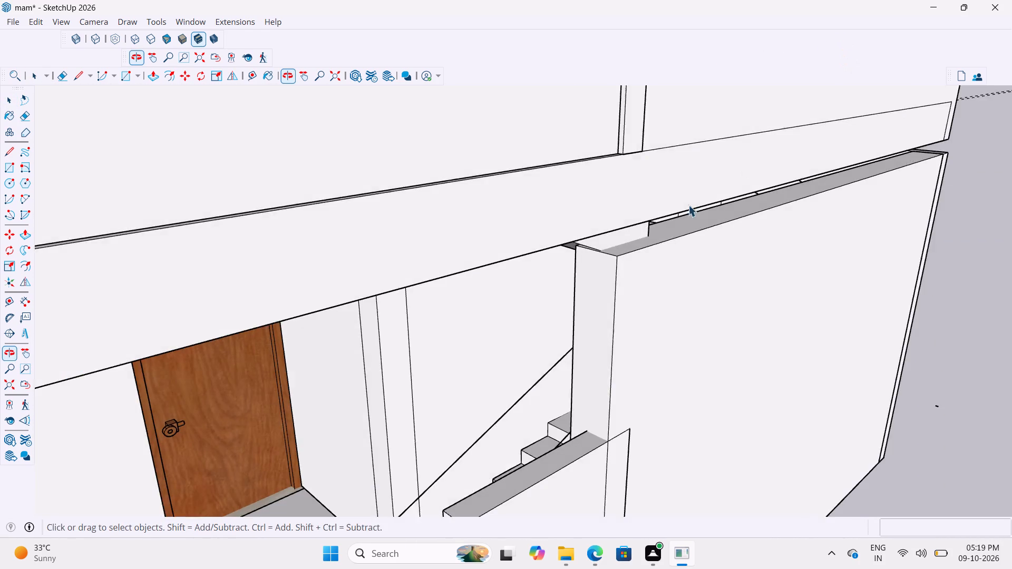
scroll(629, 234, "up", 10)
left_click(626, 228)
left_click(621, 223)
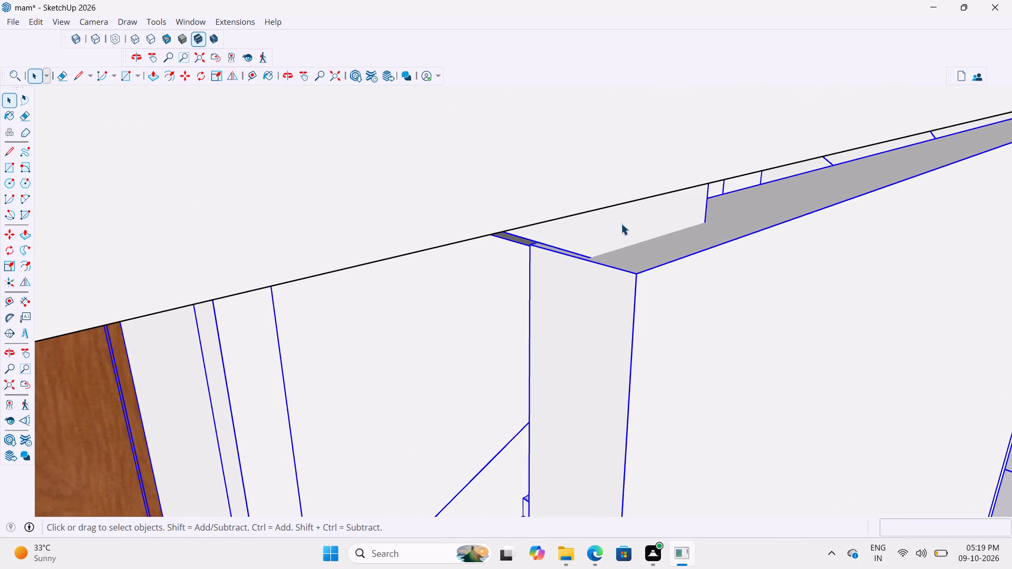
left_click_drag(621, 223, 624, 228)
left_click(665, 211)
key("m")
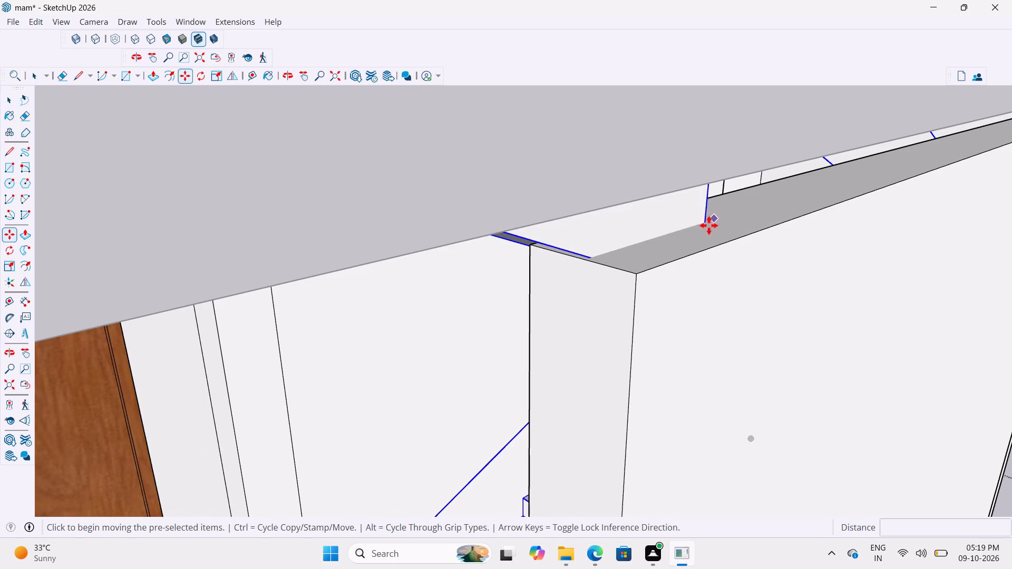
left_click(706, 223)
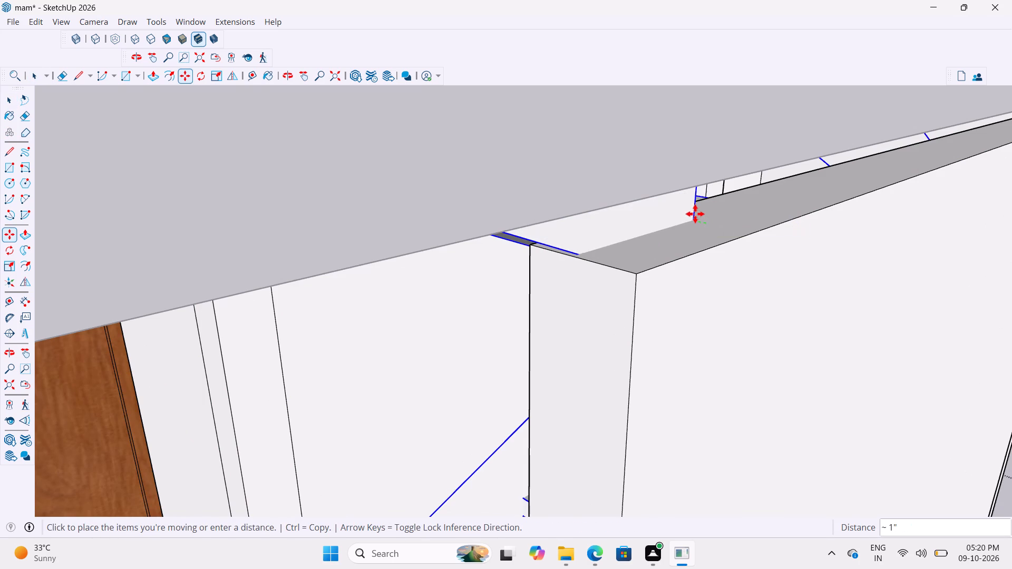
scroll(685, 205, "up", 8)
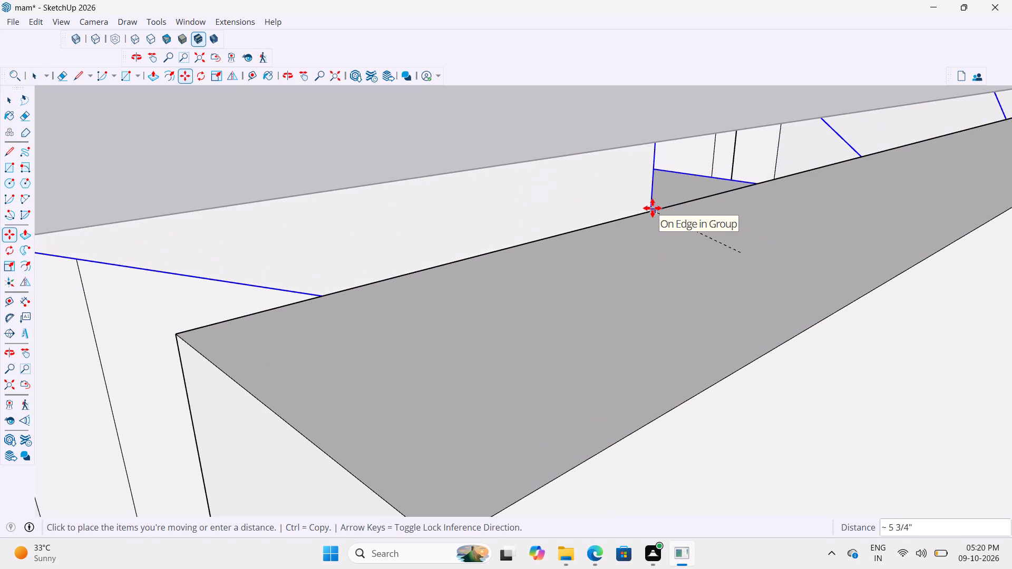
key("space")
scroll(653, 208, "down", 3)
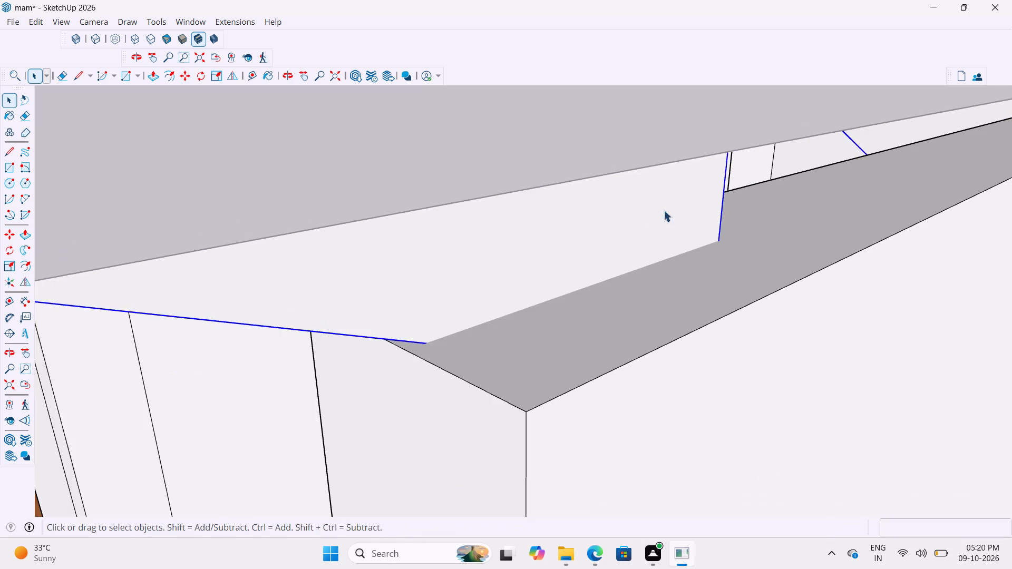
middle_click_drag(665, 209, 833, 167)
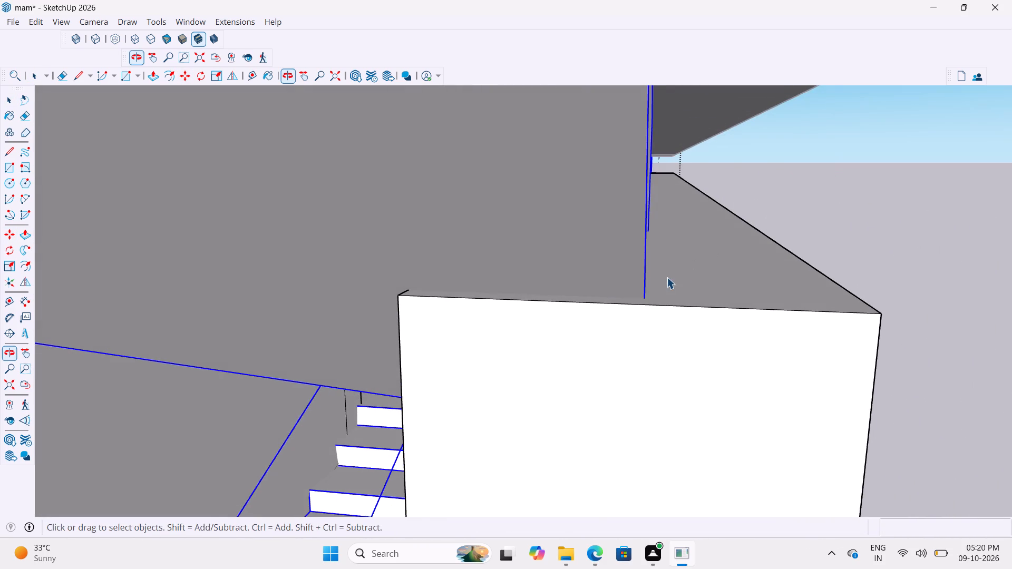
key("m")
left_click(647, 296)
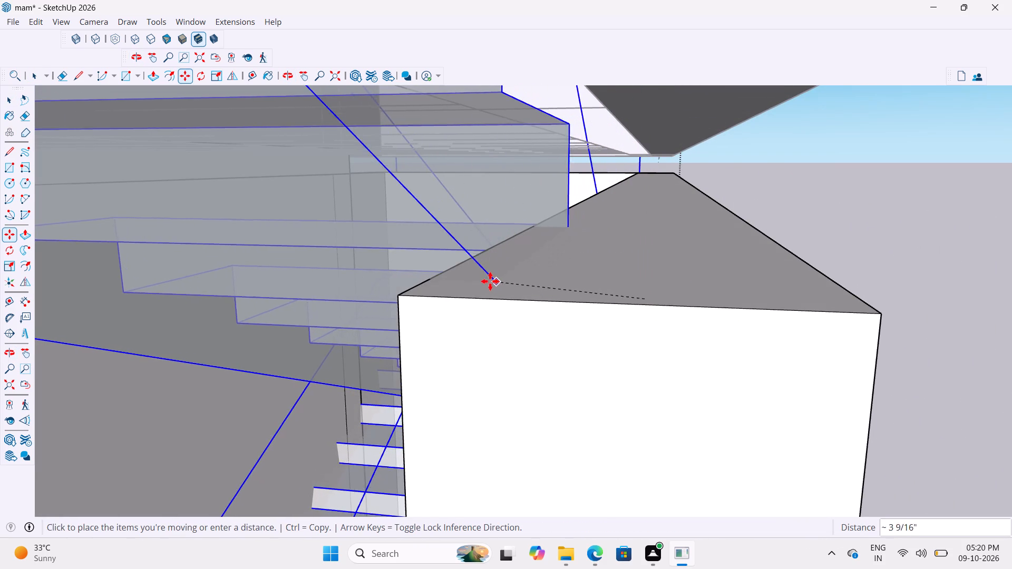
left_click(450, 273)
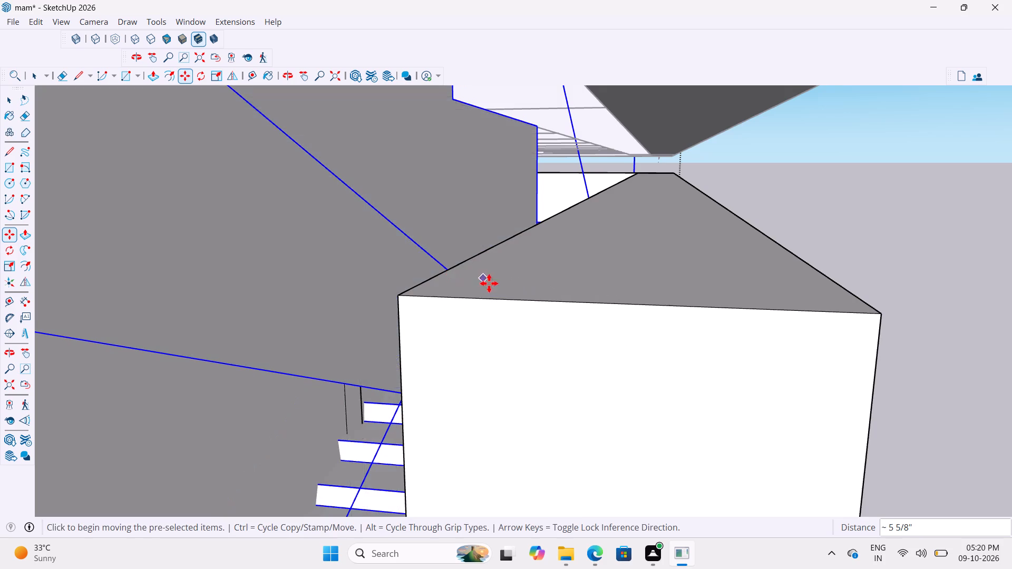
scroll(493, 290, "down", 8)
scroll(530, 313, "down", 9)
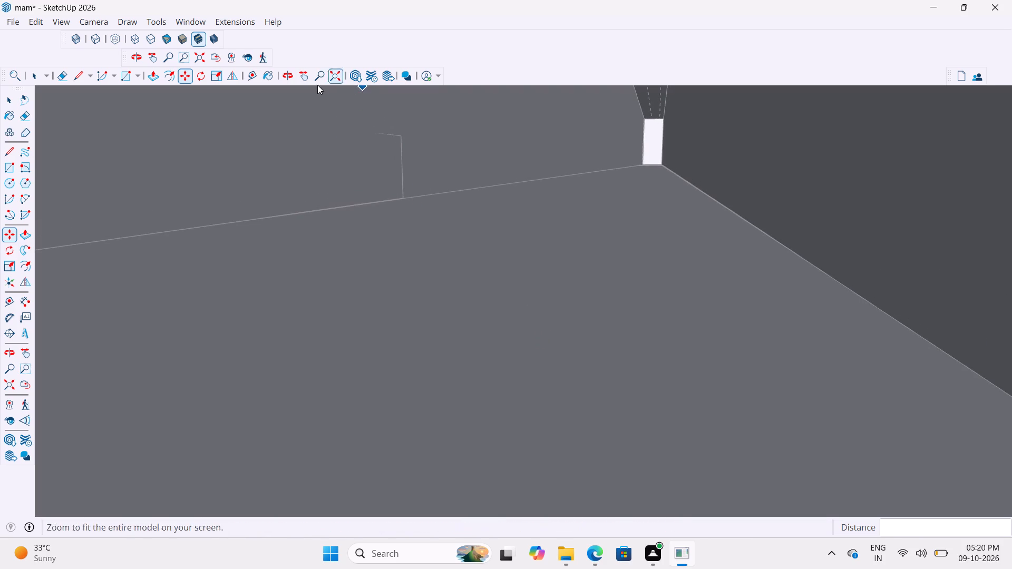
left_click(332, 80)
scroll(450, 330, "down", 8)
key("space")
left_click(624, 497)
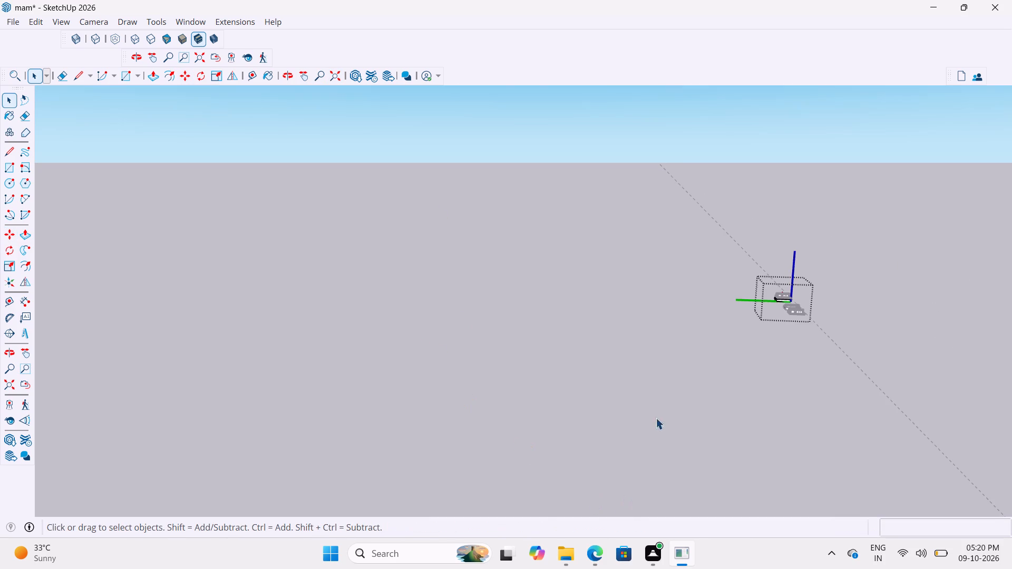
Examine the two-storey house's staircase where it reaches the balcony floor behind the front panel.
scroll(832, 306, "up", 19)
middle_click_drag(803, 306, 684, 319)
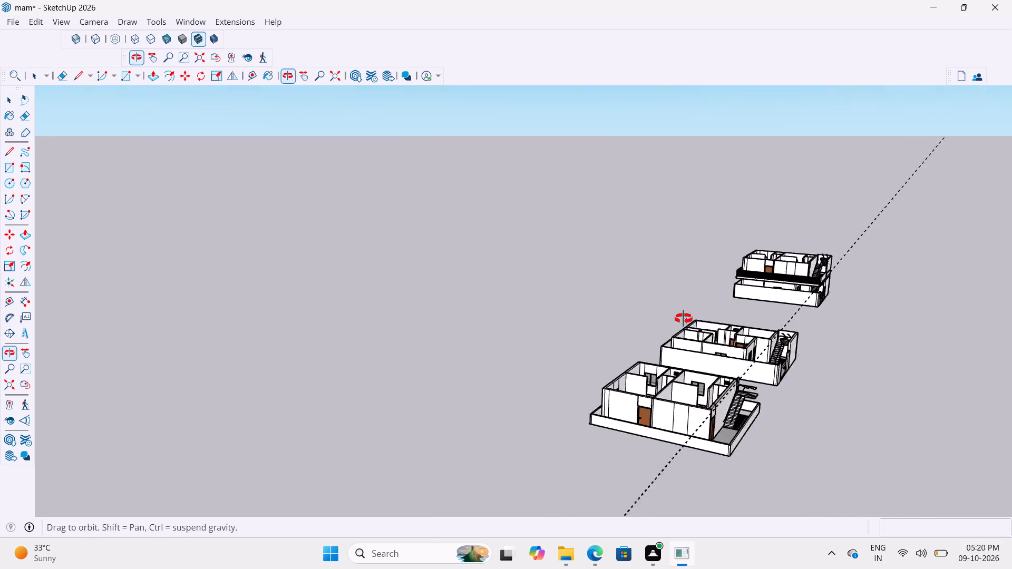
middle_click_drag(684, 319, 425, 331)
scroll(423, 329, "up", 1)
scroll(386, 327, "down", 9)
scroll(660, 417, "up", 5)
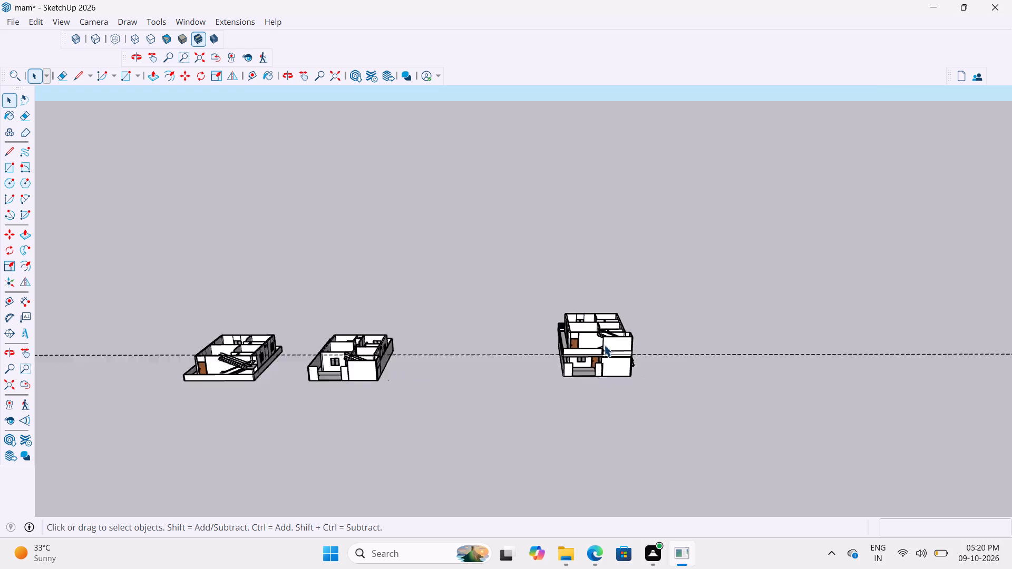
scroll(604, 345, "up", 20)
scroll(604, 345, "up", 1)
middle_click_drag(600, 350, 738, 408)
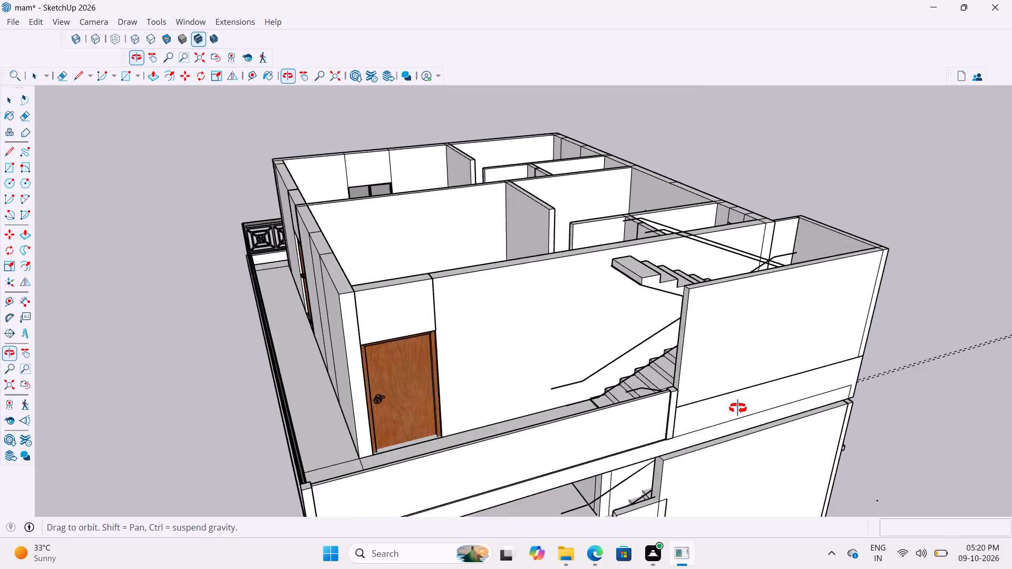
middle_click_drag(738, 408, 742, 411)
scroll(683, 394, "up", 5)
middle_click_drag(669, 384, 745, 393)
scroll(745, 393, "up", 8)
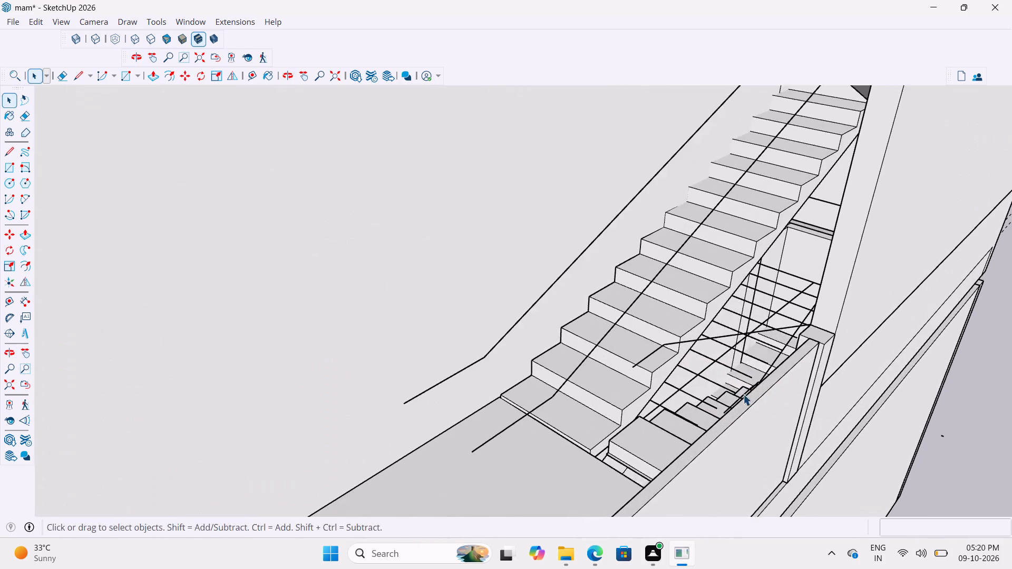
Inside the ground-floor group, push/pull the end of the front wall beside the staircase about 1' 13/16" under the balcony floor, and close the group.
middle_click_drag(743, 394, 851, 397)
scroll(758, 444, "up", 7)
middle_click_drag(718, 407, 699, 370)
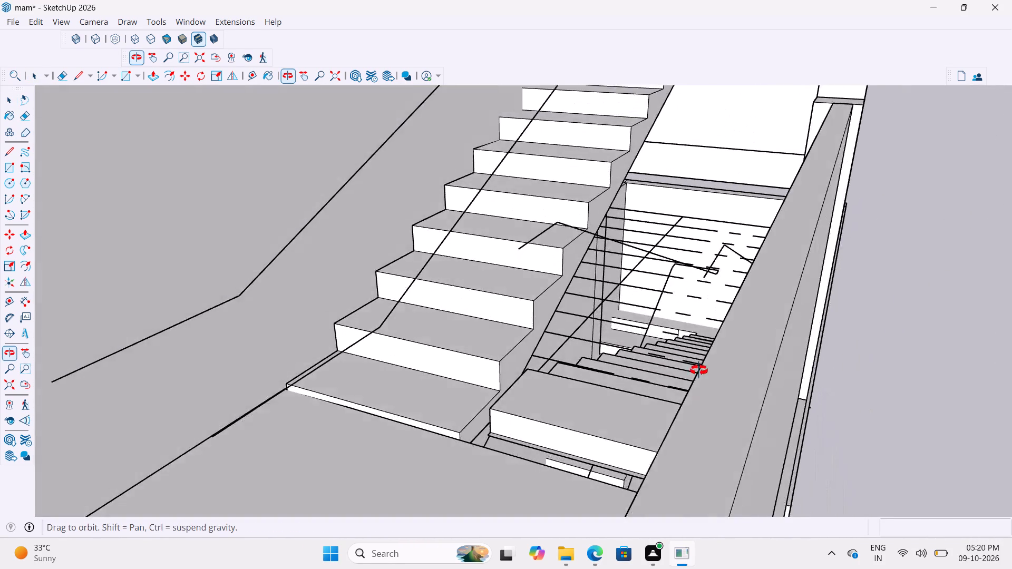
middle_click_drag(699, 370, 754, 365)
scroll(690, 453, "up", 6)
middle_click_drag(735, 454, 684, 460)
middle_click_drag(742, 411, 770, 371)
scroll(744, 378, "down", 8)
middle_click_drag(744, 425, 737, 450)
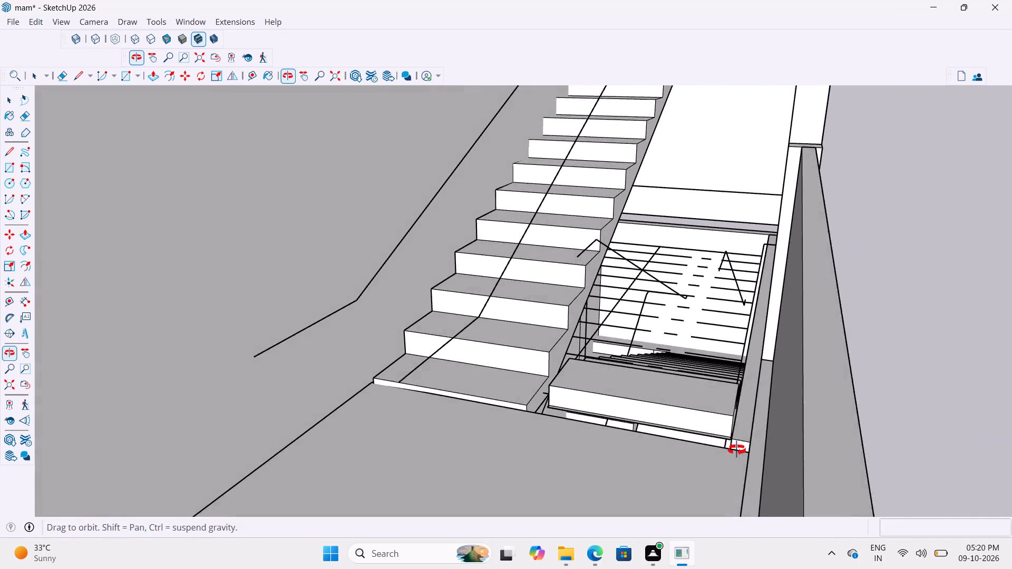
middle_click_drag(737, 450, 733, 473)
scroll(736, 454, "up", 16)
middle_click_drag(737, 433, 708, 477)
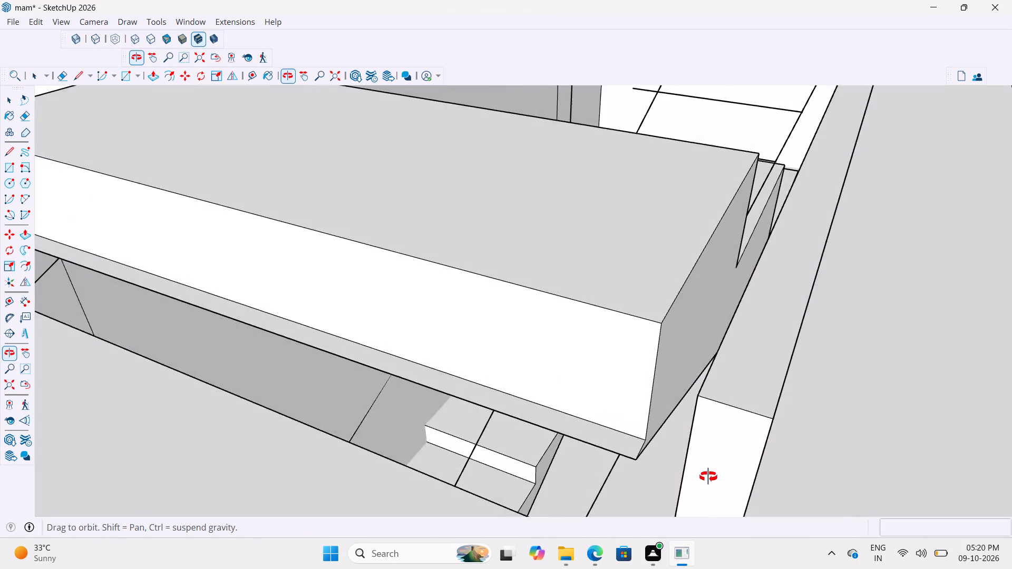
middle_click_drag(708, 477, 725, 455)
scroll(721, 442, "down", 4)
middle_click_drag(718, 448, 719, 464)
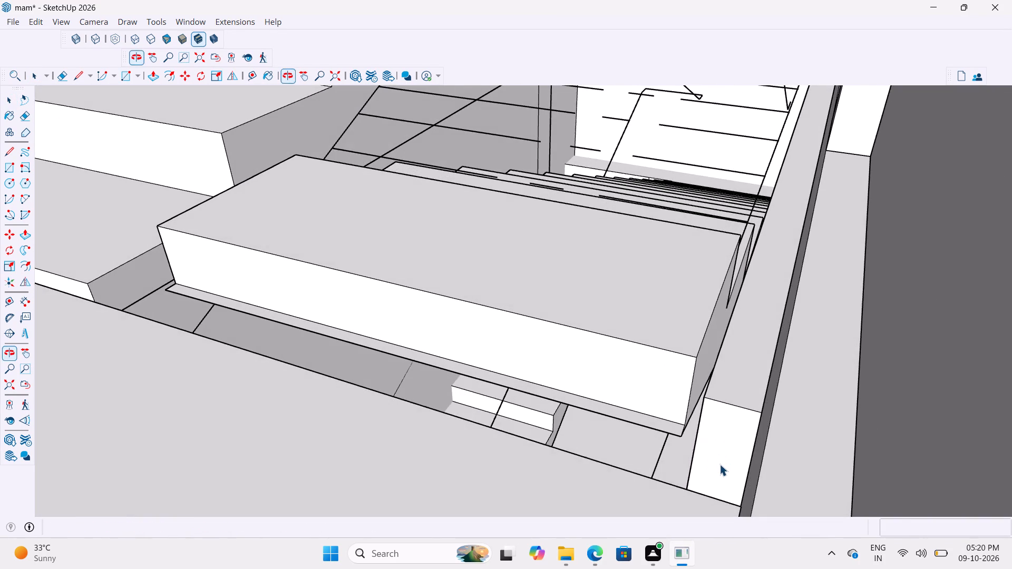
double_click(718, 459)
key("p")
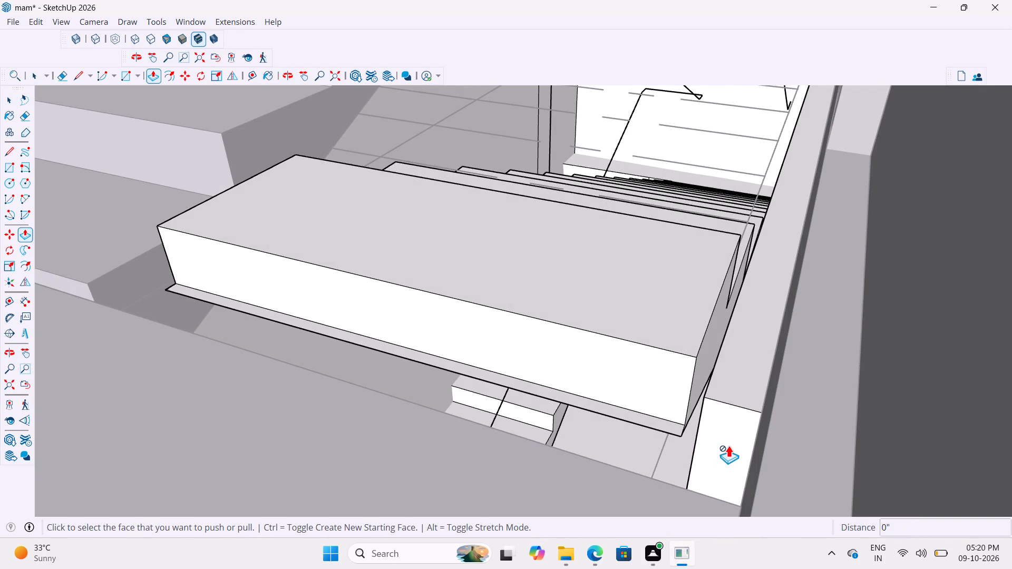
key("space")
double_click(728, 445)
key("p")
left_click(729, 443)
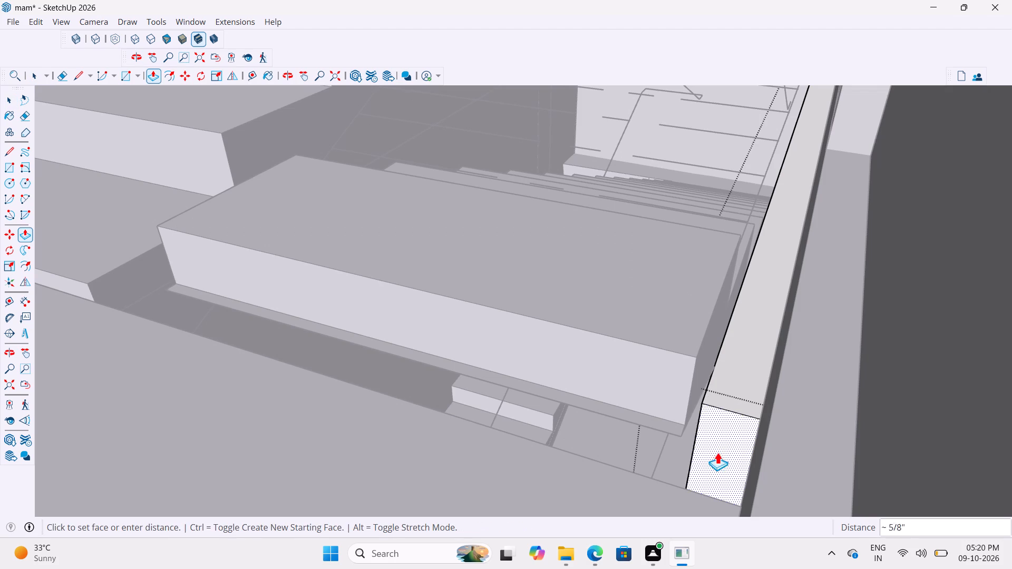
left_click(683, 486)
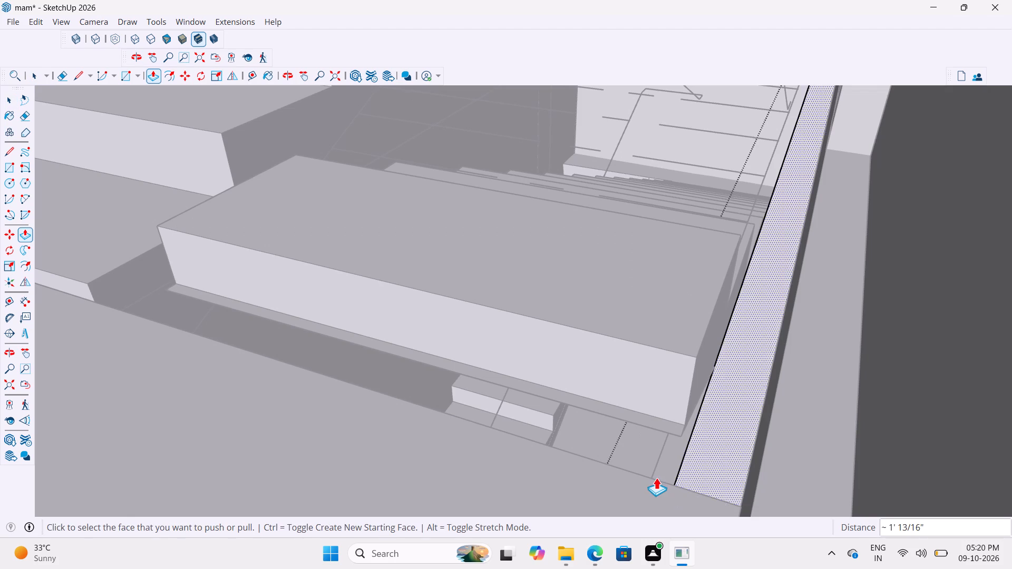
scroll(656, 477, "down", 10)
left_click(332, 74)
scroll(456, 289, "down", 3)
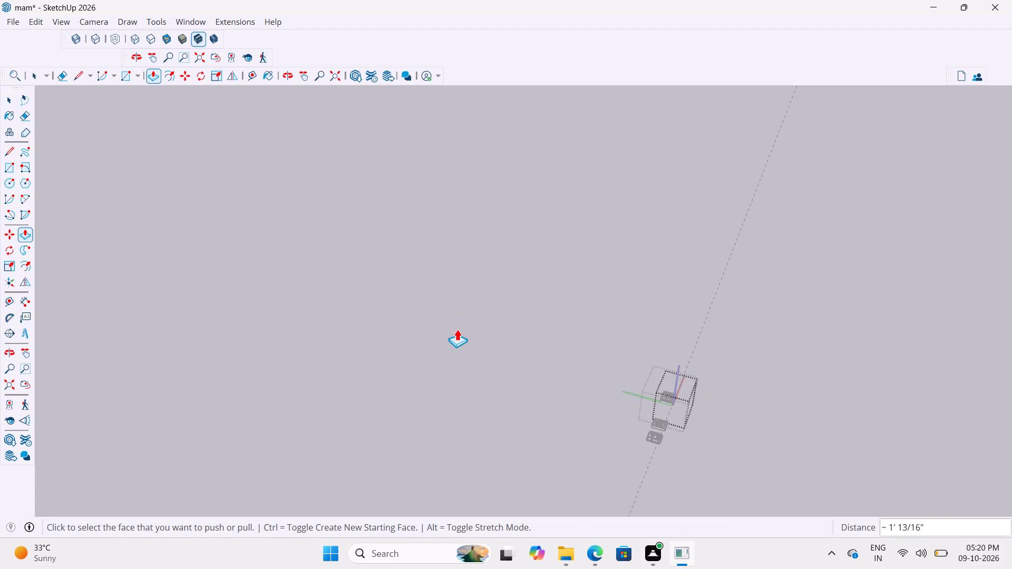
scroll(457, 329, "down", 4)
key("space")
left_click(676, 430)
scroll(611, 388, "up", 7)
left_click(741, 416)
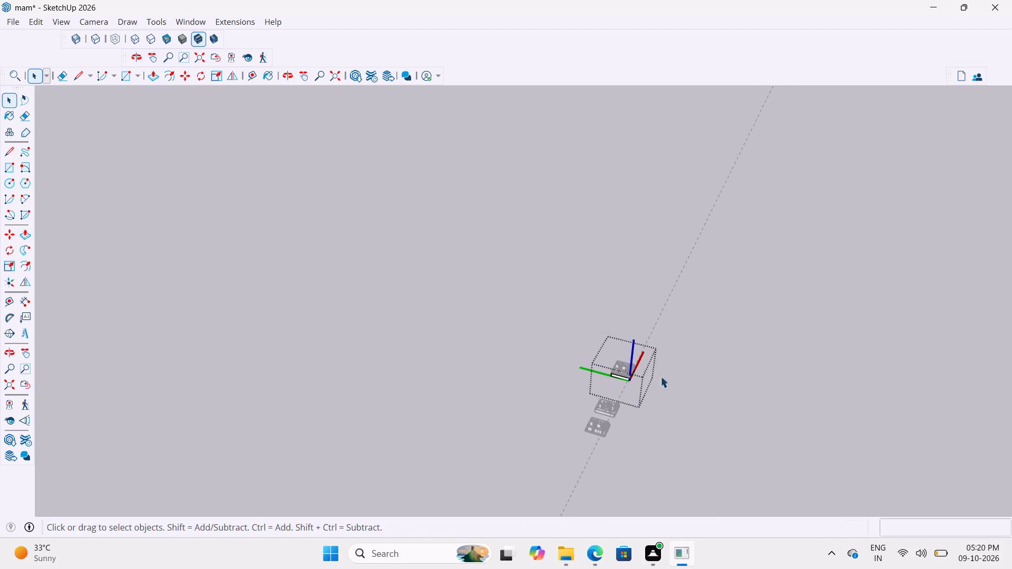
Inside the ground-floor group, start a Push/Pull on the front wall's top where it meets the gap below the balcony slab.
scroll(633, 369, "up", 20)
scroll(633, 369, "up", 17)
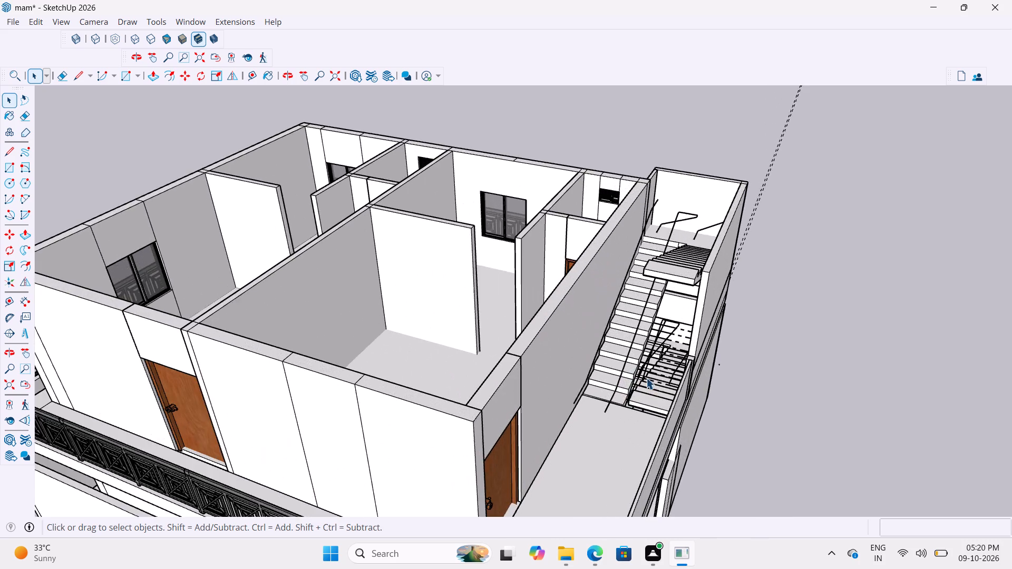
middle_click_drag(735, 374, 529, 319)
scroll(526, 539, "up", 3)
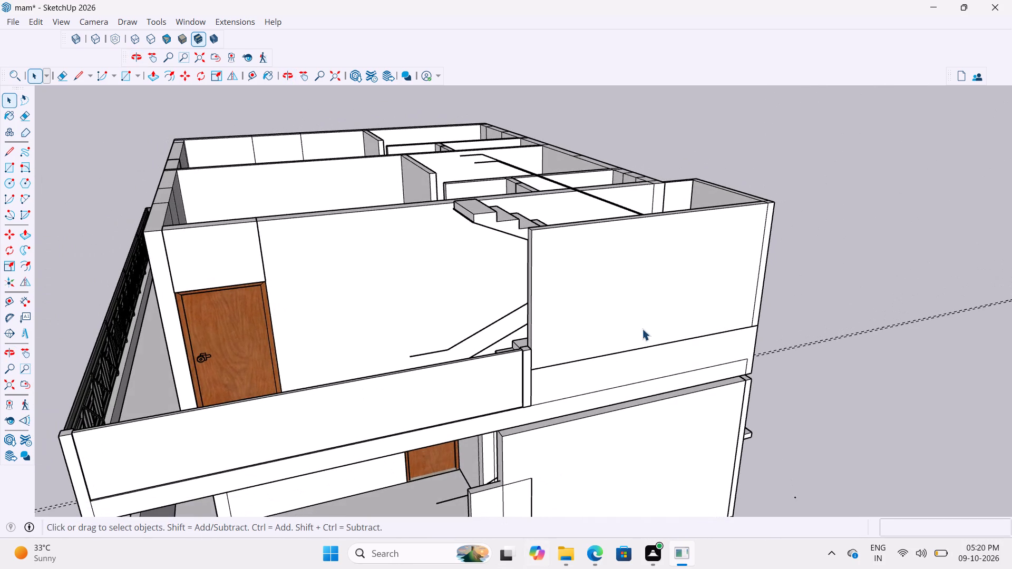
scroll(642, 329, "down", 3)
scroll(578, 398, "up", 11)
middle_click_drag(561, 372, 606, 323)
scroll(663, 318, "down", 5)
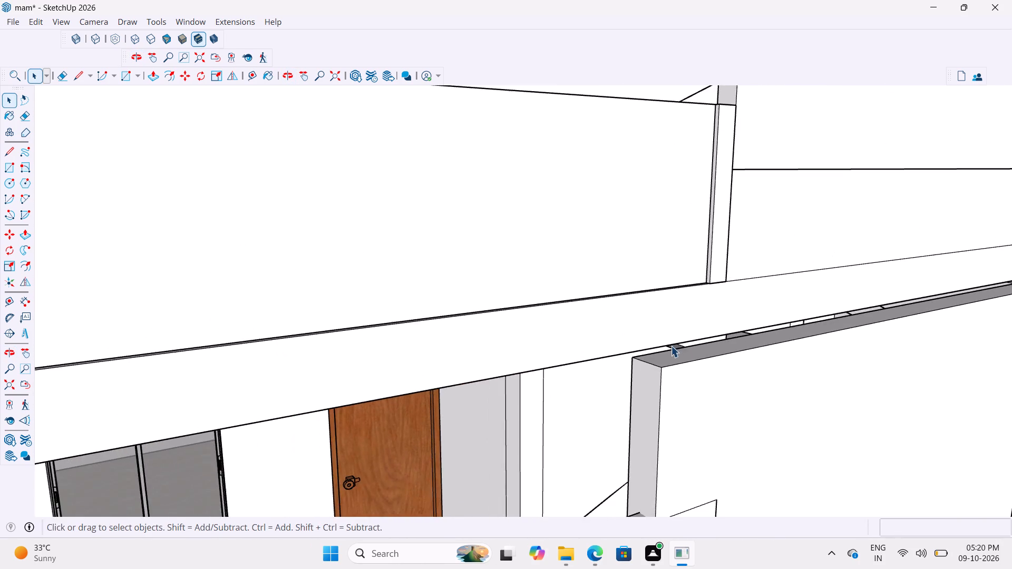
scroll(695, 344, "up", 7)
middle_click_drag(684, 349, 790, 302)
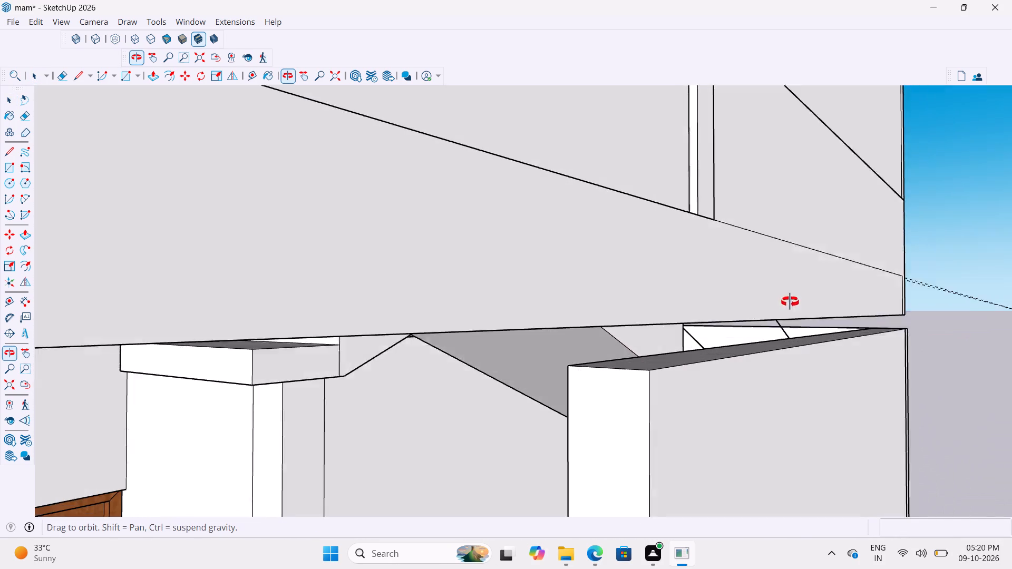
middle_click_drag(790, 302, 790, 309)
double_click(631, 360)
key("p")
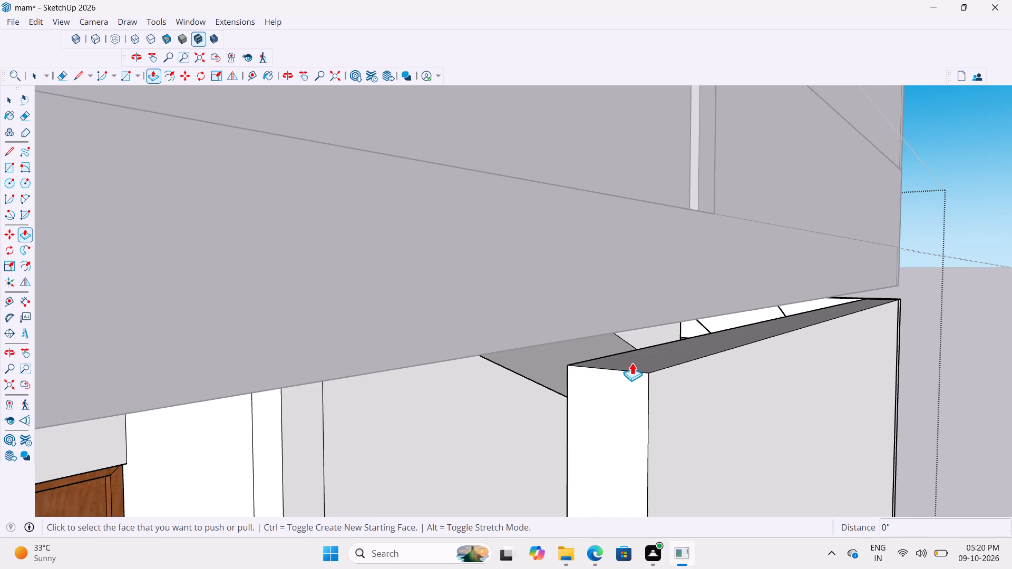
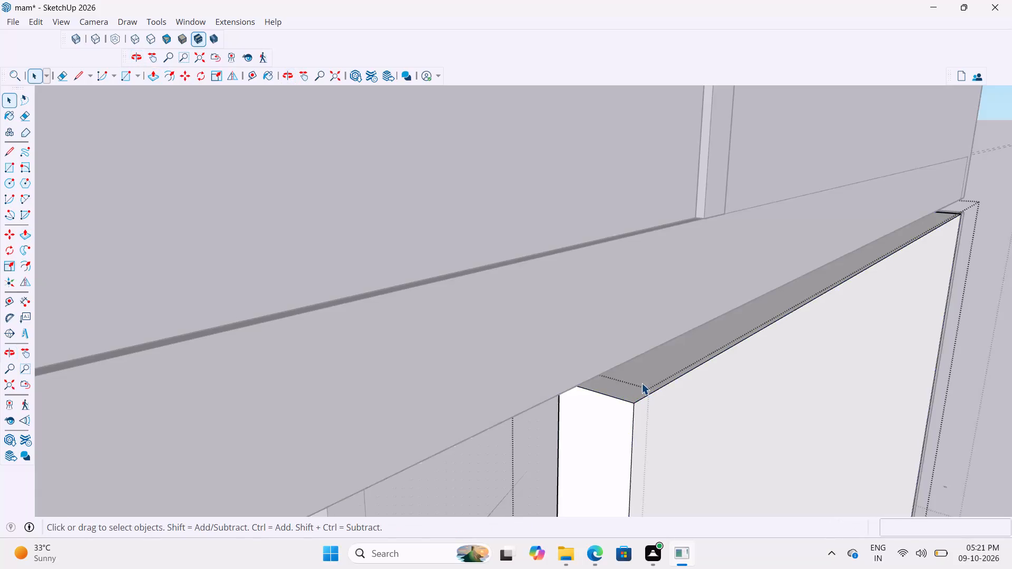
Push/Pull the top face of the ground-floor front wall up about 4 1/4" to the underside of the slab above.
left_click(641, 383)
key("p")
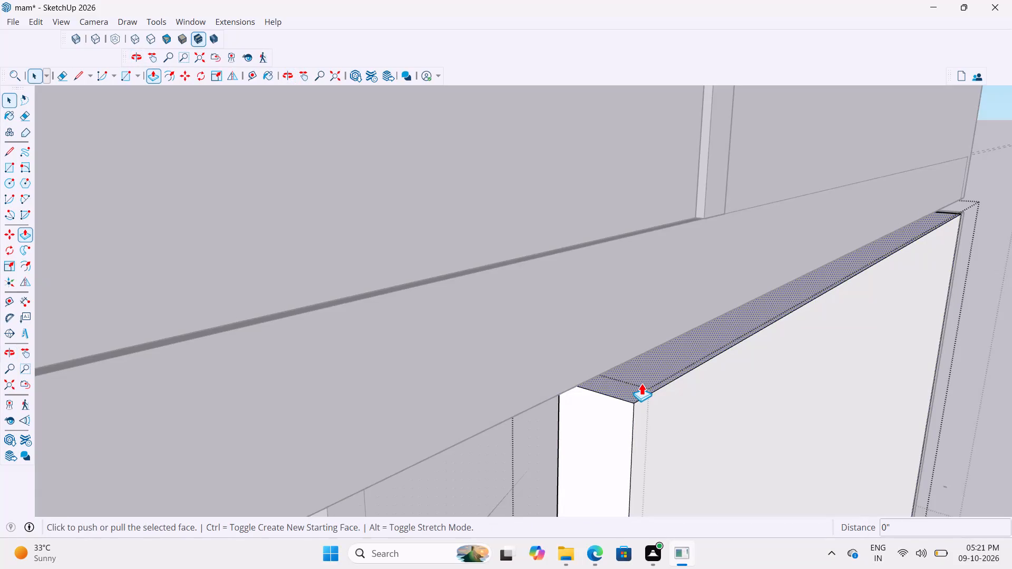
left_click(641, 383)
left_click(601, 373)
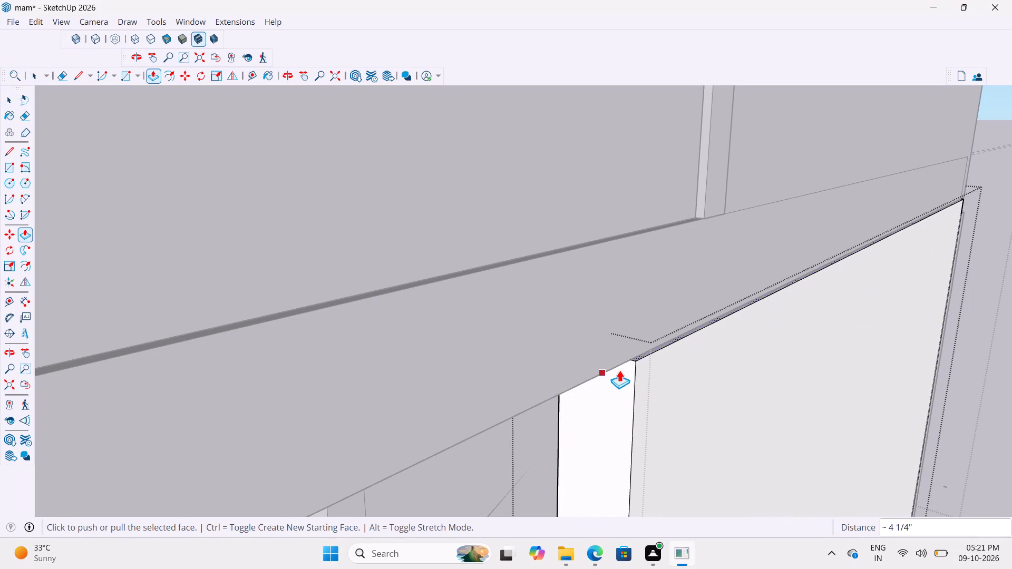
scroll(611, 371, "down", 3)
scroll(656, 360, "up", 7)
middle_click_drag(651, 347, 546, 371)
scroll(556, 356, "down", 2)
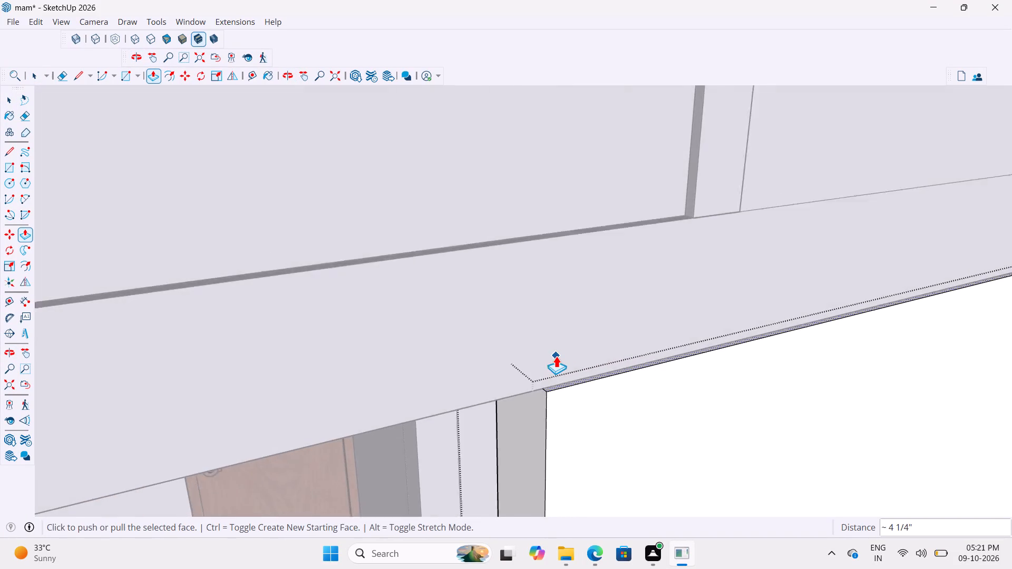
scroll(556, 356, "down", 20)
scroll(556, 356, "down", 14)
key("space")
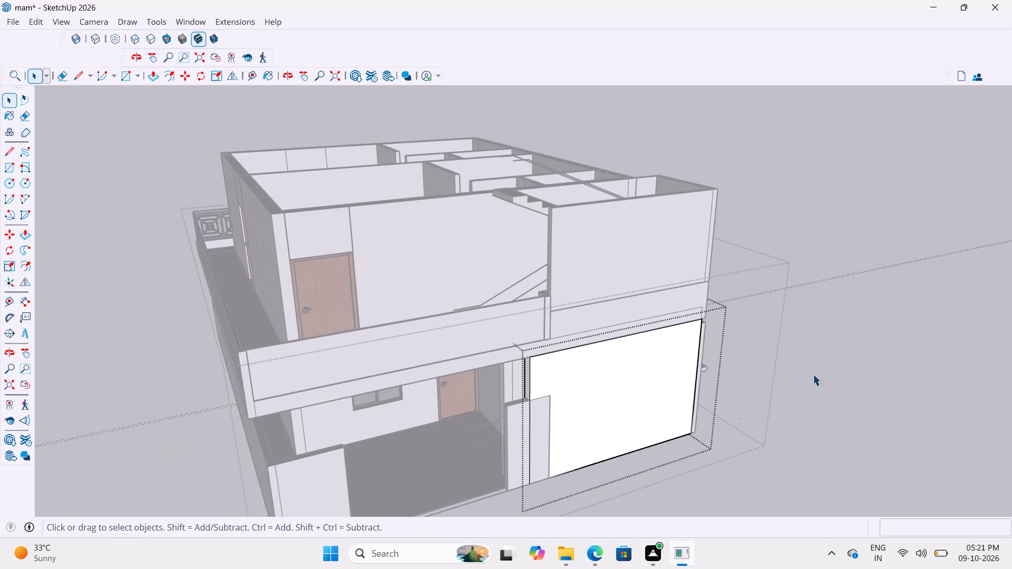
left_click(849, 366)
Move the group with the projecting ledge on the ground-floor side wall inward about 1' 5 9/16", from its outer lower corner to the wall face.
scroll(570, 366, "up", 4)
middle_click_drag(744, 338, 482, 355)
scroll(517, 371, "down", 2)
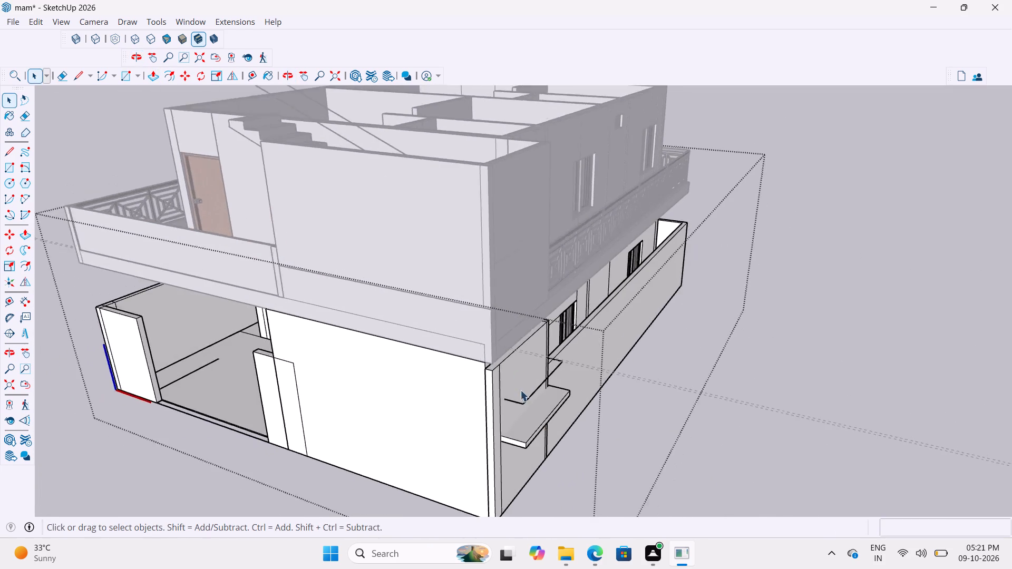
scroll(520, 390, "down", 2)
middle_click_drag(550, 420, 454, 413)
scroll(391, 401, "up", 11)
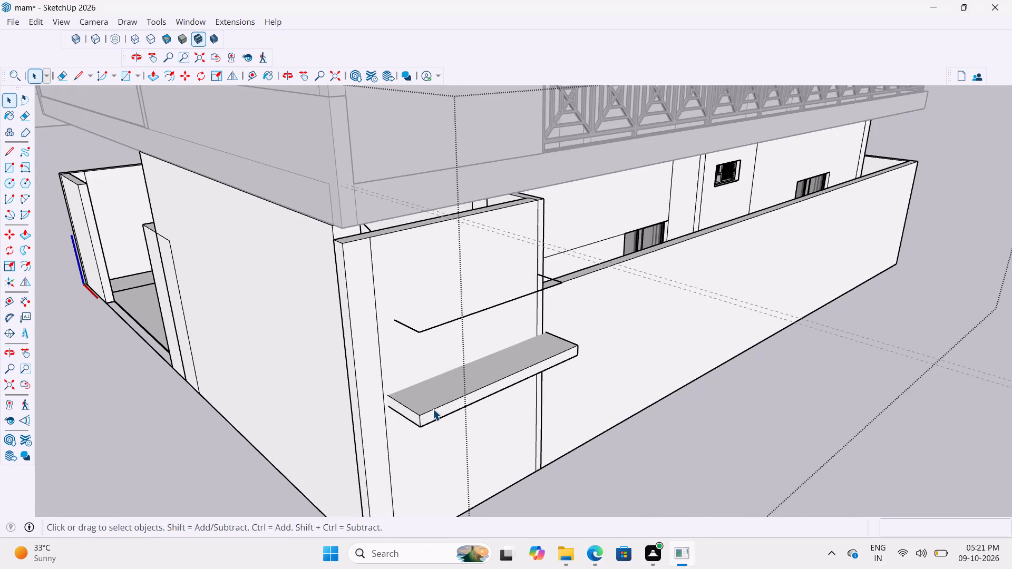
key("m")
scroll(420, 428, "up", 7)
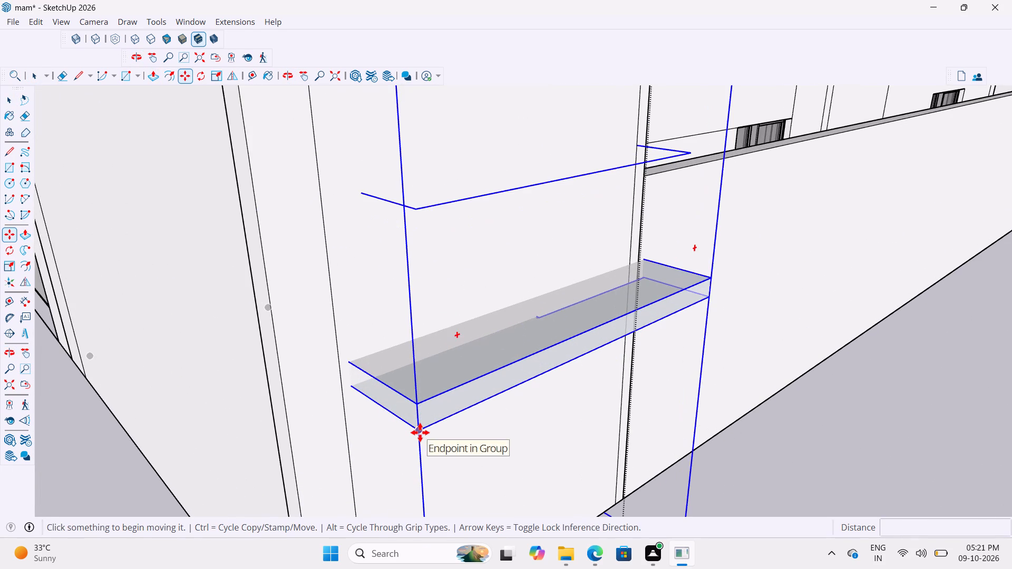
left_click(420, 433)
left_click(352, 385)
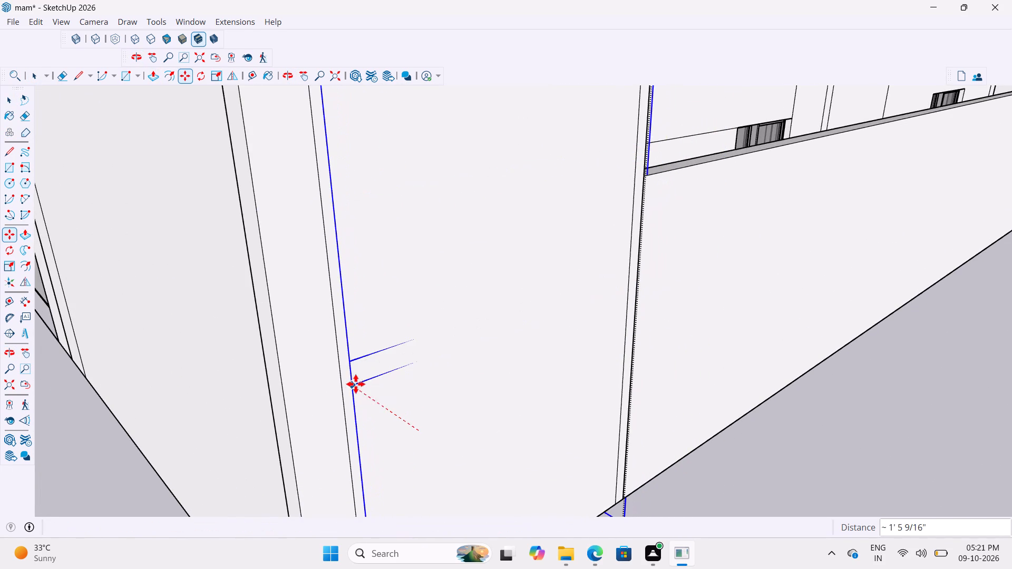
scroll(465, 381, "down", 20)
scroll(465, 381, "down", 1)
key("space")
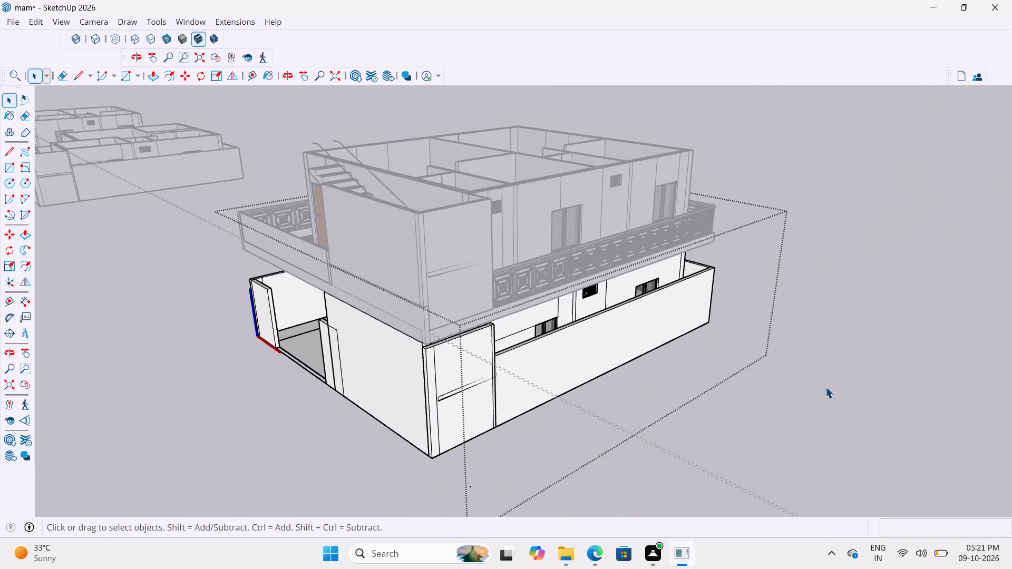
left_click(849, 376)
scroll(420, 339, "up", 15)
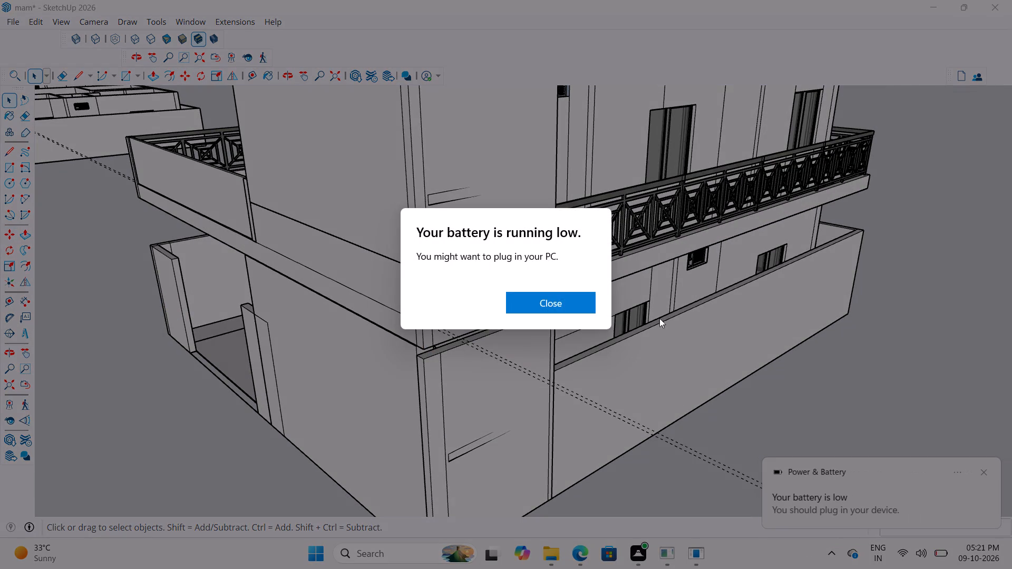
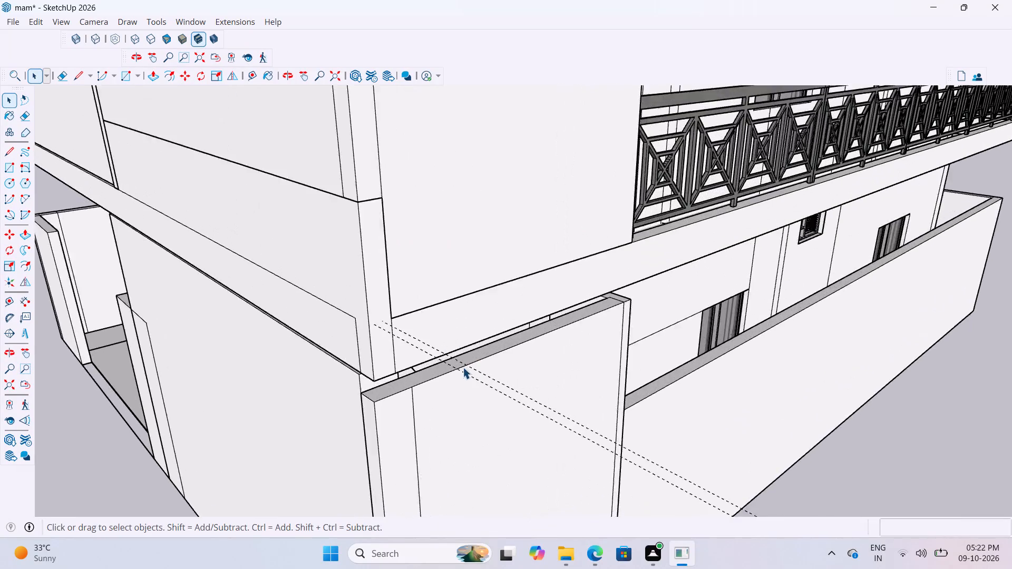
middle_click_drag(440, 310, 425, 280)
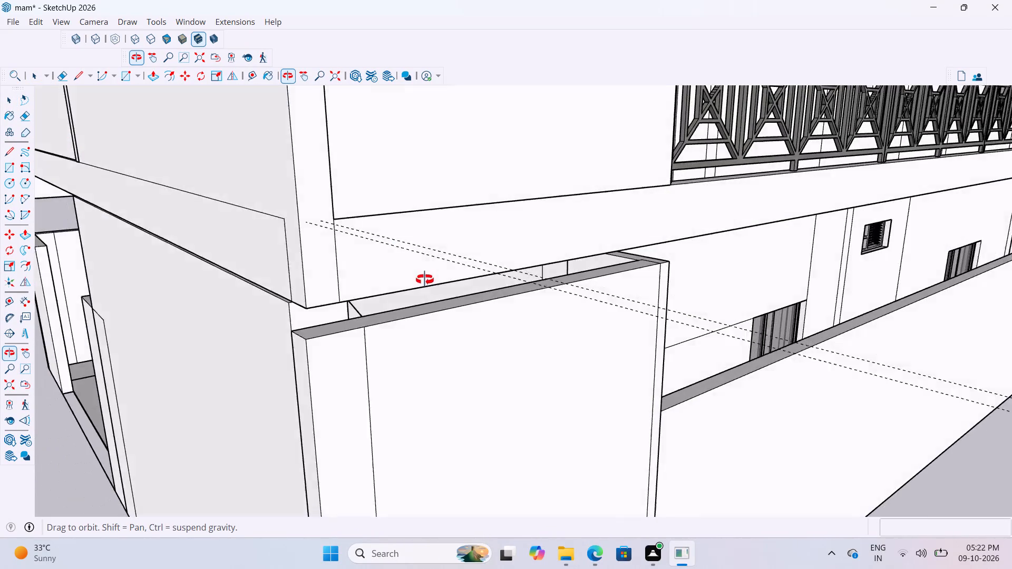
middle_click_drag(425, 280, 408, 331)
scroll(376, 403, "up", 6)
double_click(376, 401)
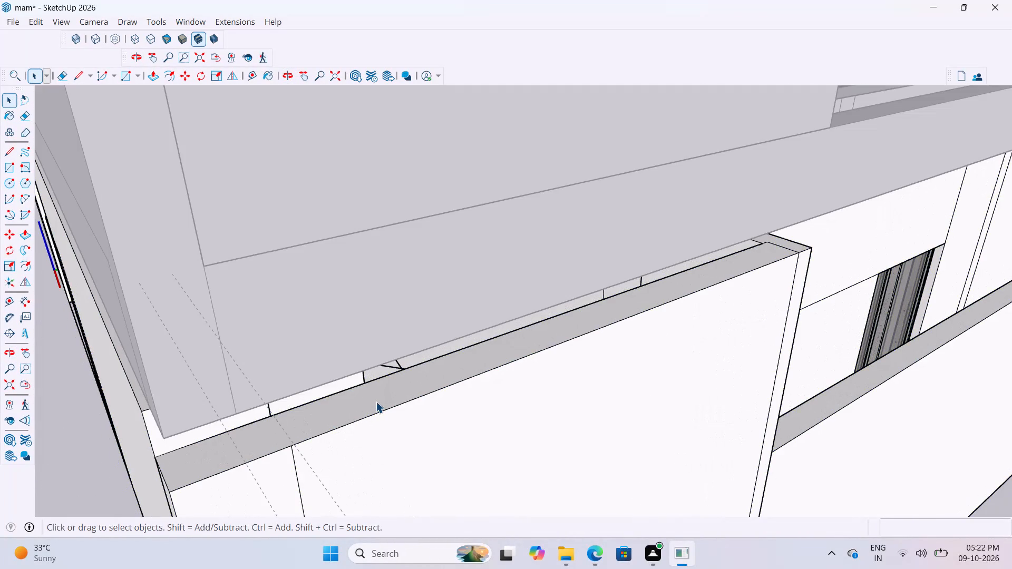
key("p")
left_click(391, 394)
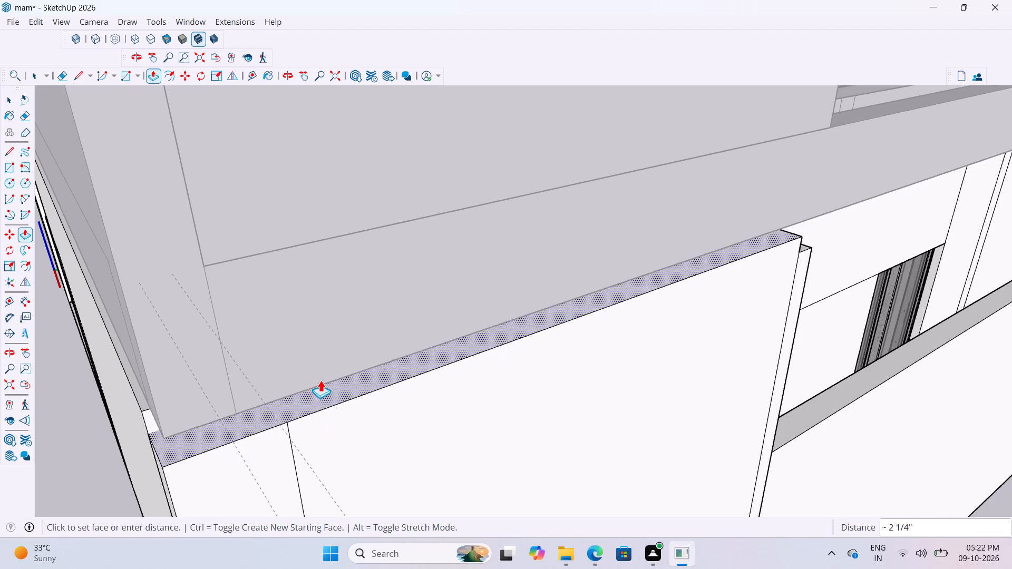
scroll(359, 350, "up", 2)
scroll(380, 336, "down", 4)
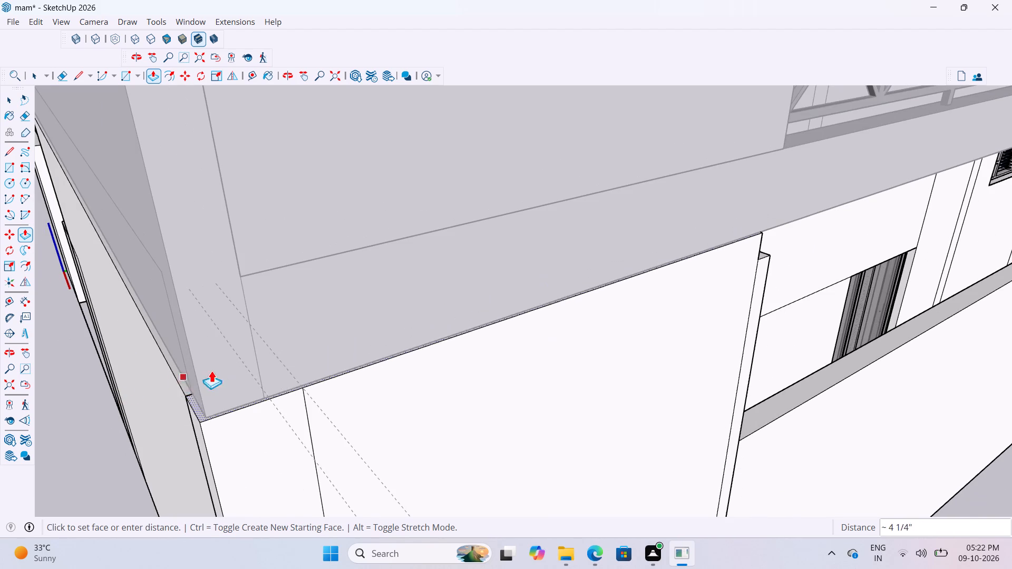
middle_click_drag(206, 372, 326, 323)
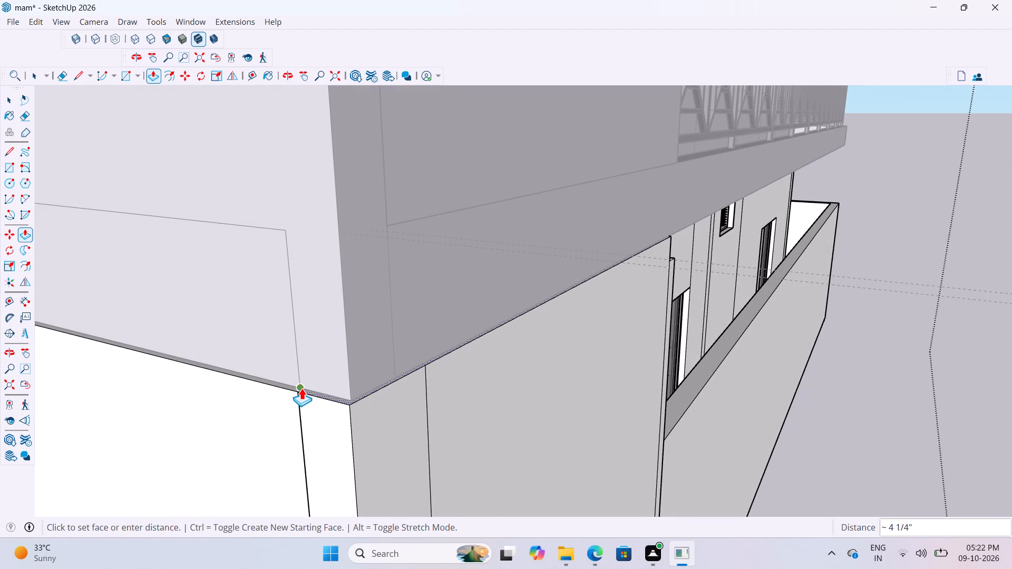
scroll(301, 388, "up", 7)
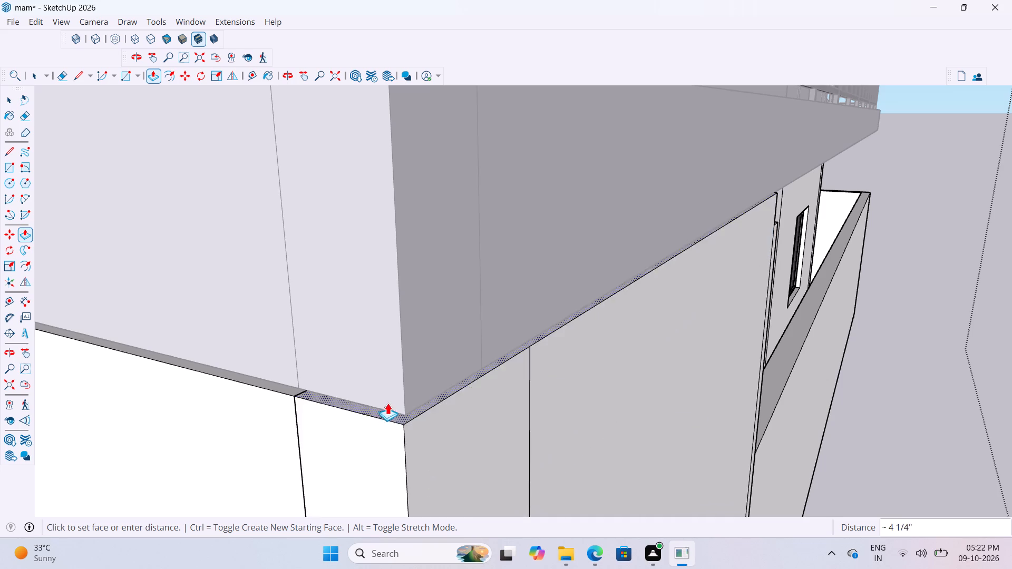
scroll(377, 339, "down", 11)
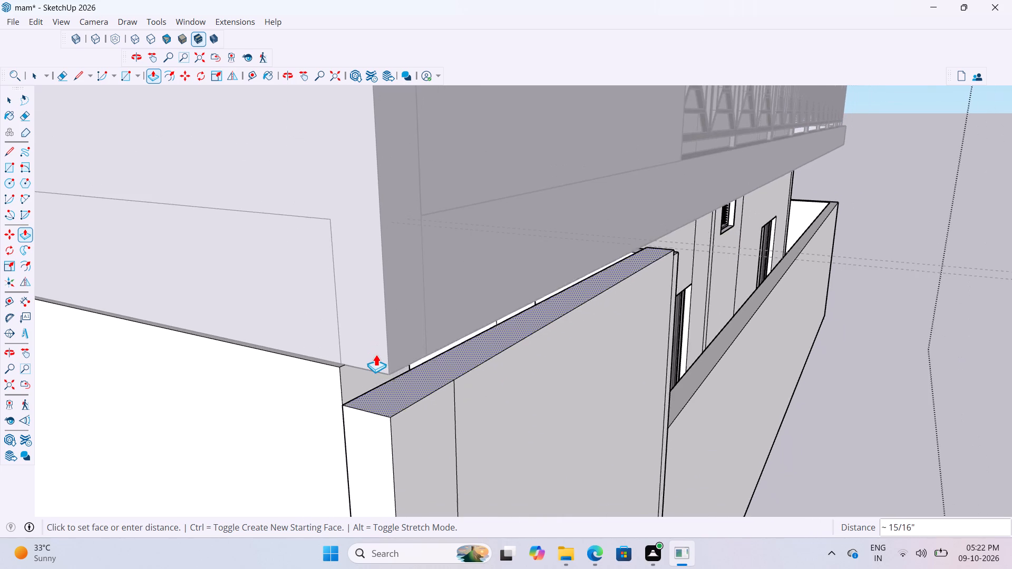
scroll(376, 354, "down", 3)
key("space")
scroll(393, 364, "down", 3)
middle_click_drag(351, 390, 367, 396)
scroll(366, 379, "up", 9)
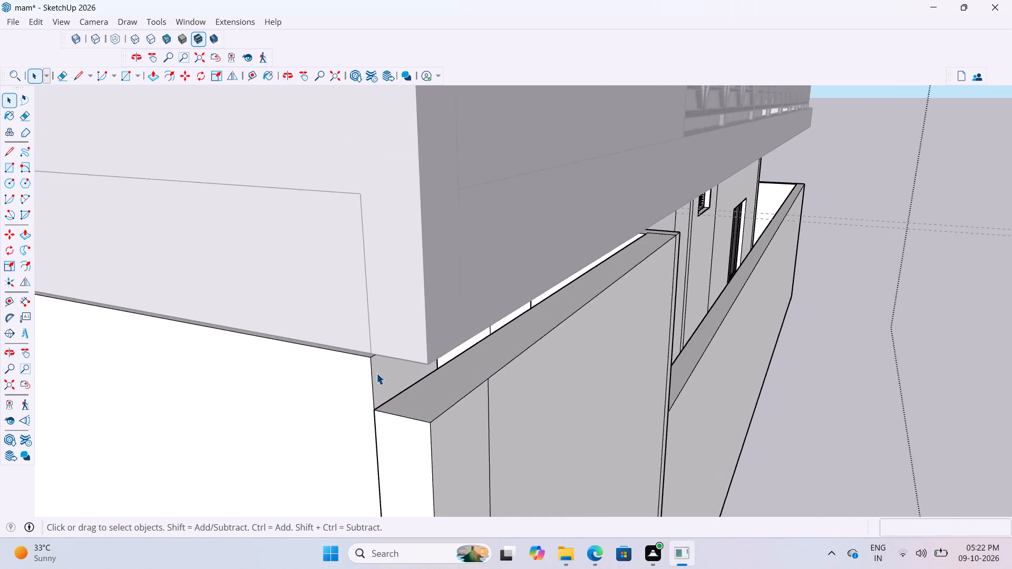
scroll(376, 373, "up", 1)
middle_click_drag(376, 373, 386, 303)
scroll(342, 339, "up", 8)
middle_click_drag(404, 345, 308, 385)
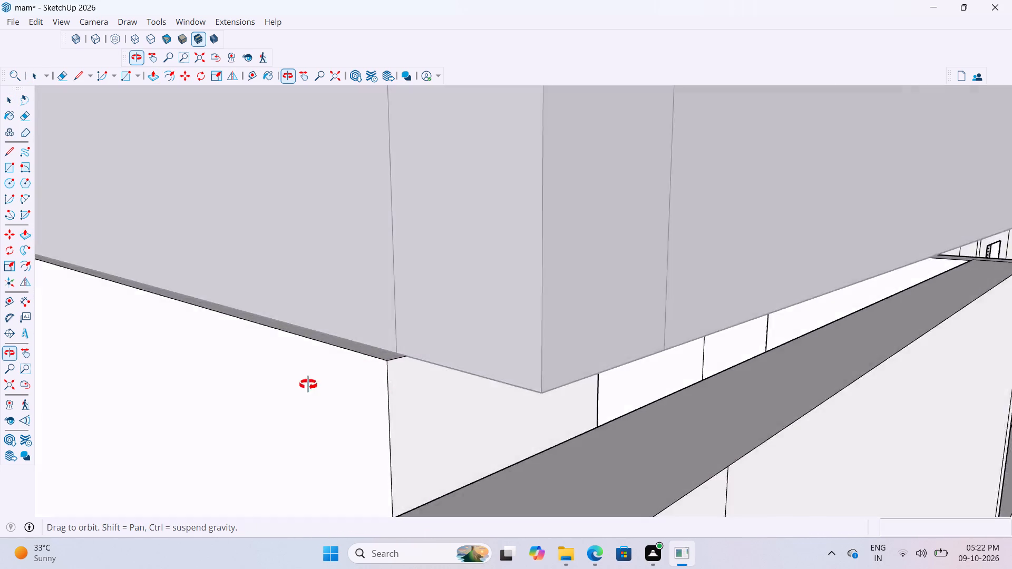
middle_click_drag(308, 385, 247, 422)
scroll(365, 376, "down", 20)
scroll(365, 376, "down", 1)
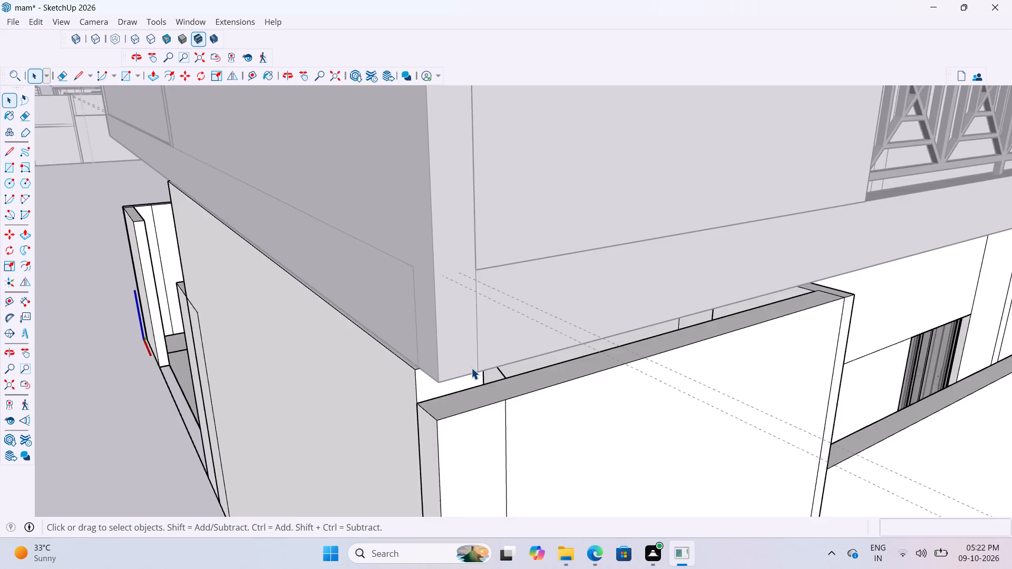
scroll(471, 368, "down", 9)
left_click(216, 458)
Move the upper-floor group about 5/8" outward, from its lower edge at the corner to the top corner of the ground-floor wall.
scroll(463, 338, "up", 8)
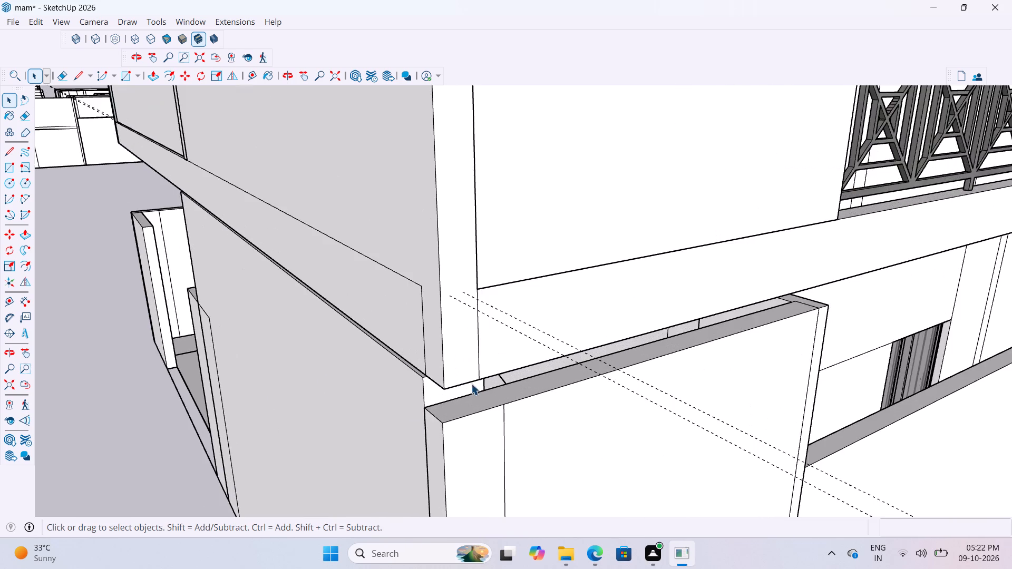
middle_click_drag(465, 378, 427, 338)
left_click(411, 346)
scroll(411, 352, "up", 17)
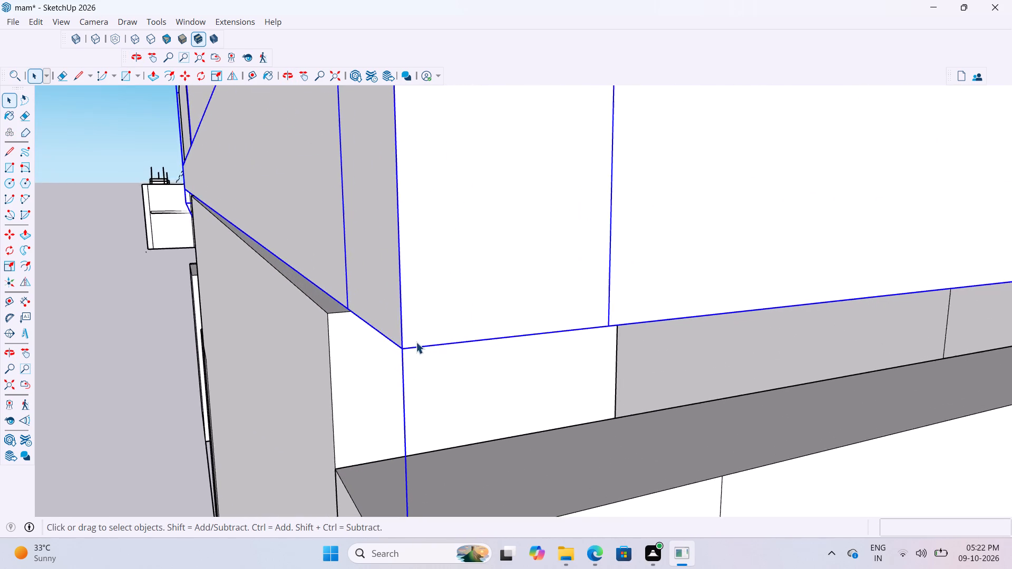
middle_click_drag(415, 338, 460, 376)
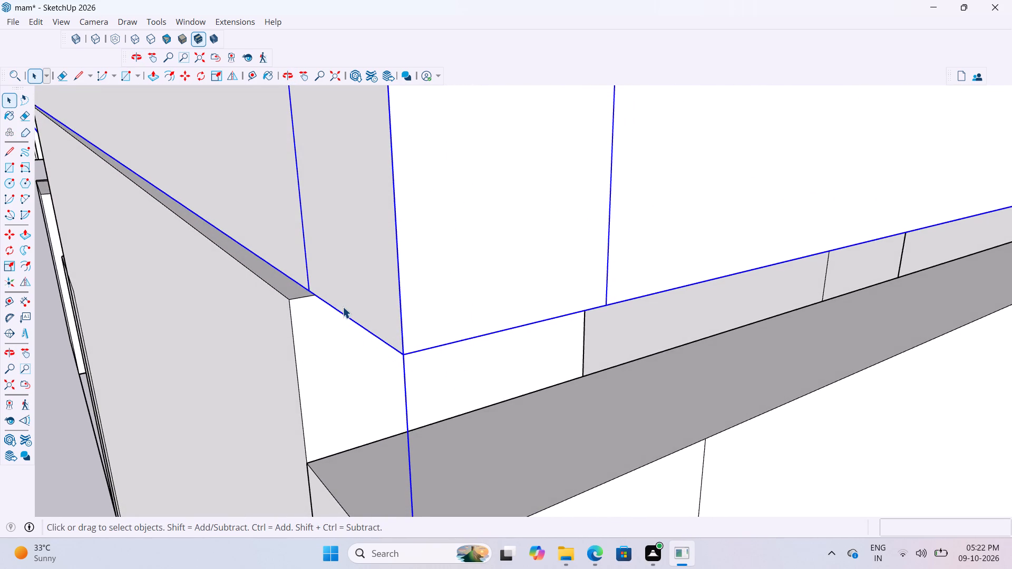
key("m")
left_click(312, 295)
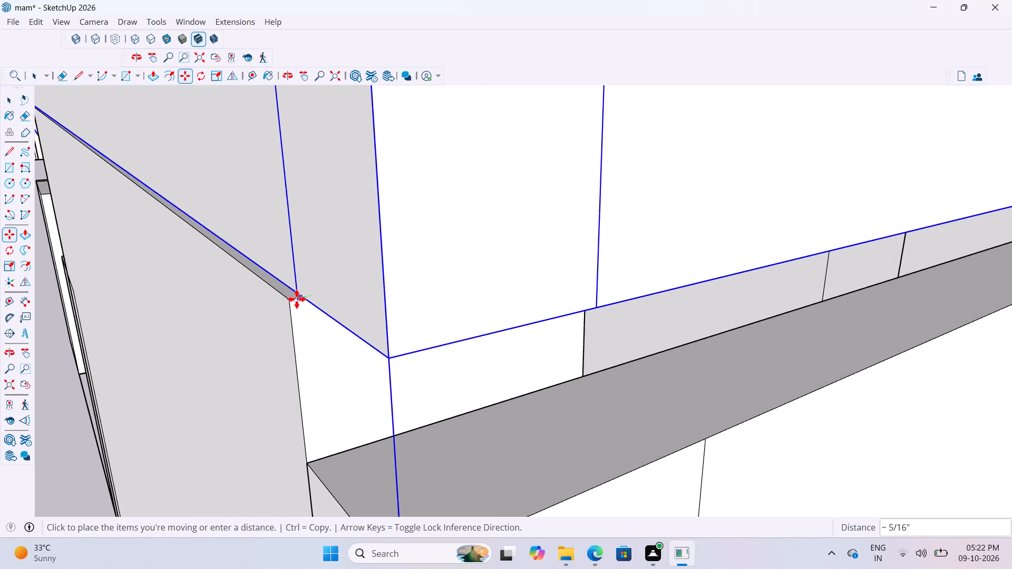
scroll(291, 301, "up", 11)
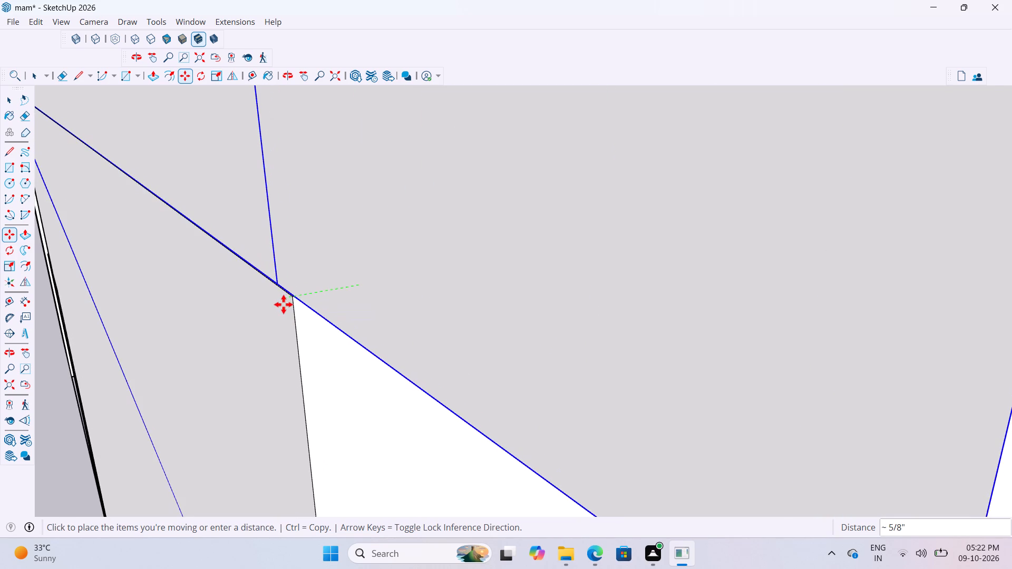
left_click(284, 305)
scroll(472, 297, "down", 20)
scroll(472, 297, "down", 9)
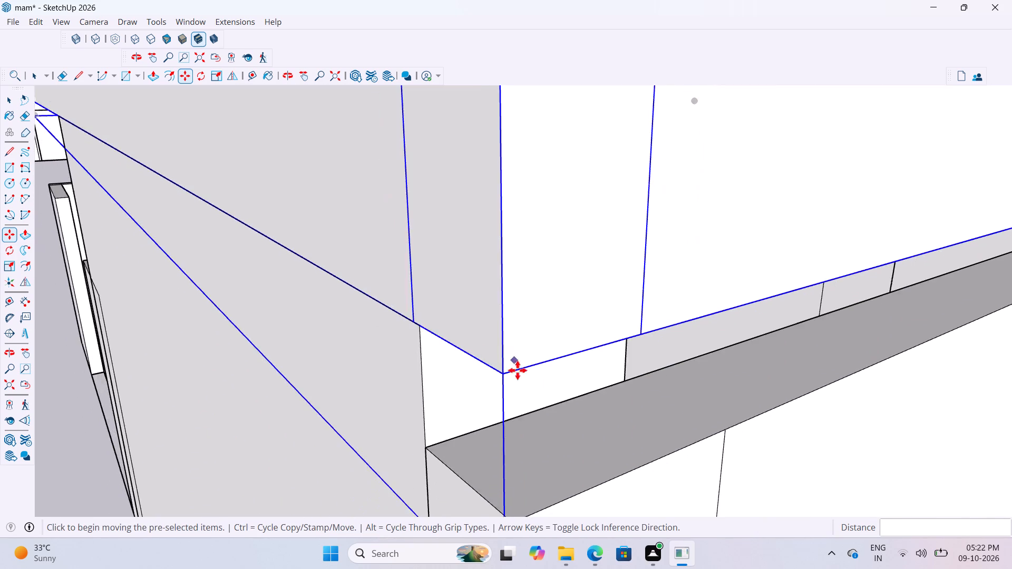
scroll(518, 370, "down", 20)
scroll(518, 370, "down", 12)
middle_click_drag(552, 395, 588, 398)
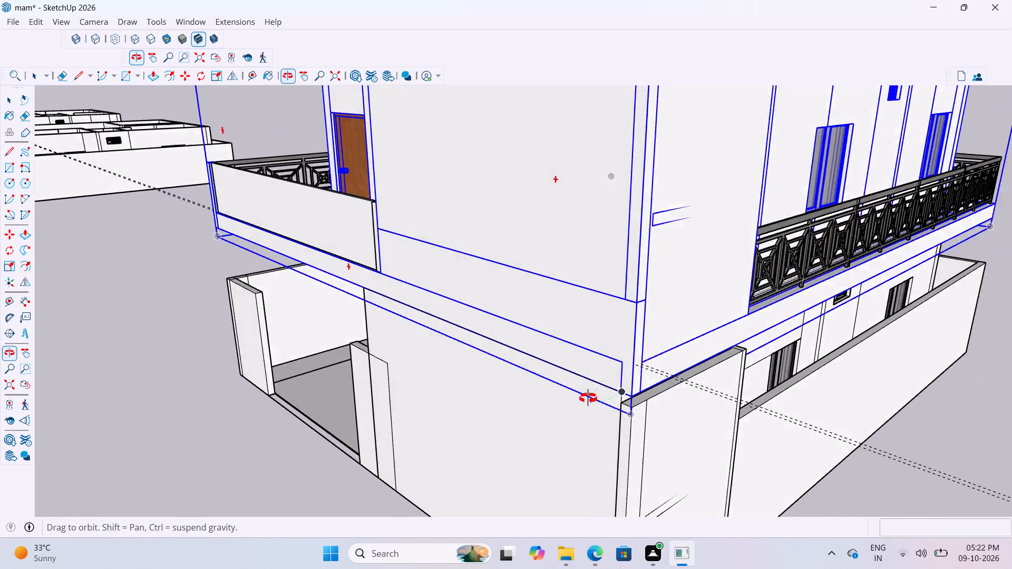
middle_click_drag(588, 398, 453, 393)
scroll(767, 329, "up", 3)
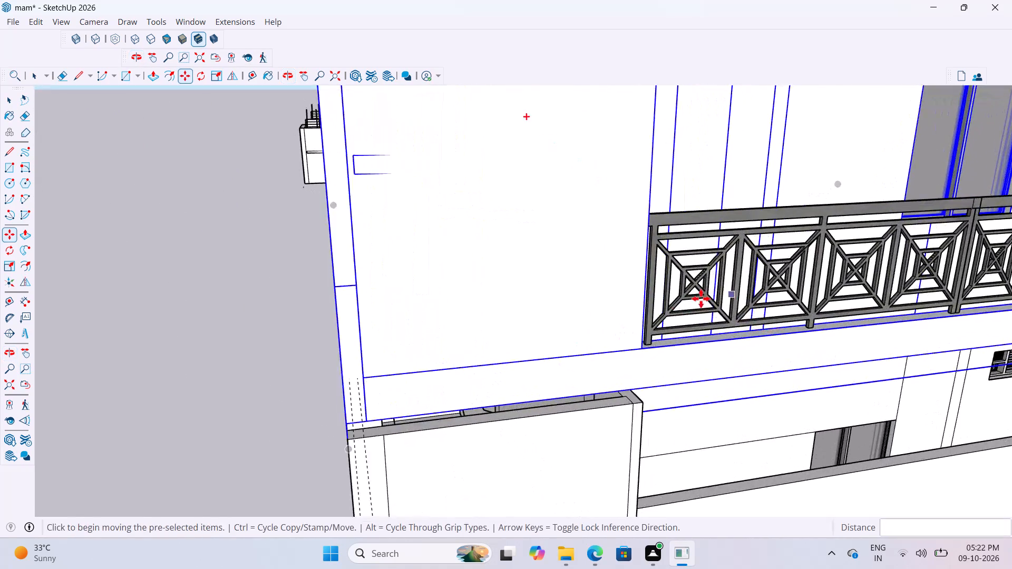
scroll(697, 301, "down", 12)
scroll(685, 341, "down", 11)
key("space")
left_click(449, 432)
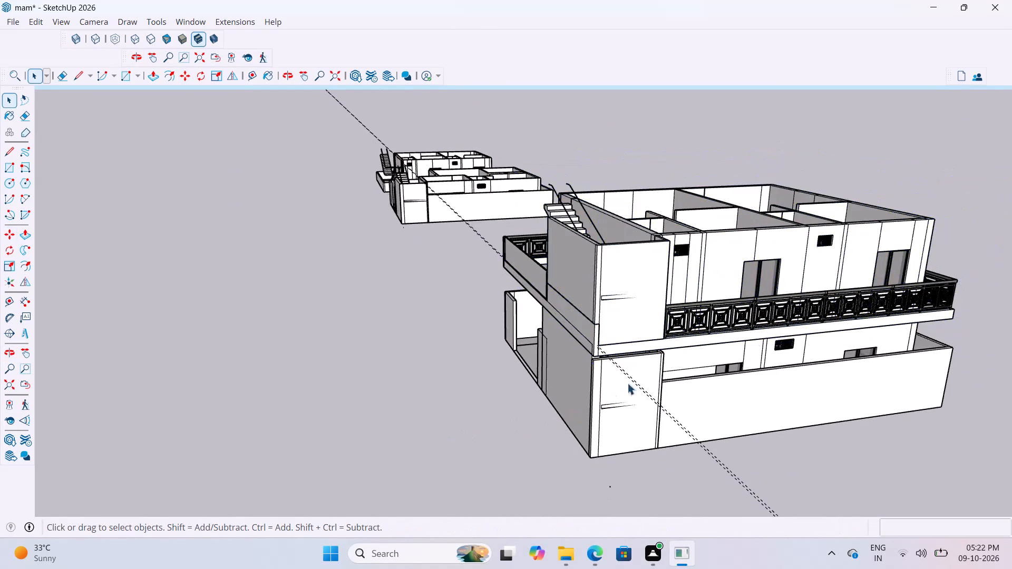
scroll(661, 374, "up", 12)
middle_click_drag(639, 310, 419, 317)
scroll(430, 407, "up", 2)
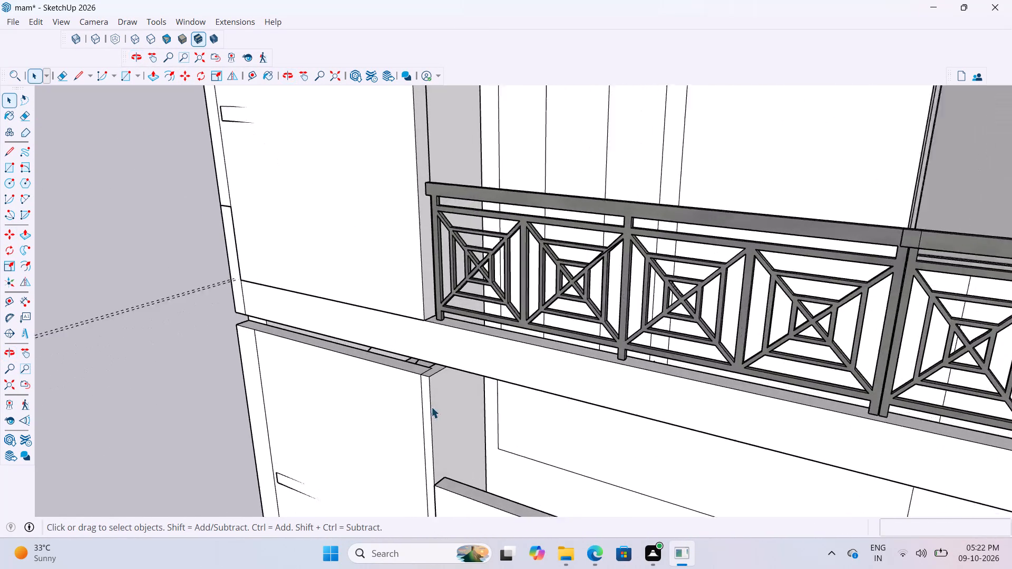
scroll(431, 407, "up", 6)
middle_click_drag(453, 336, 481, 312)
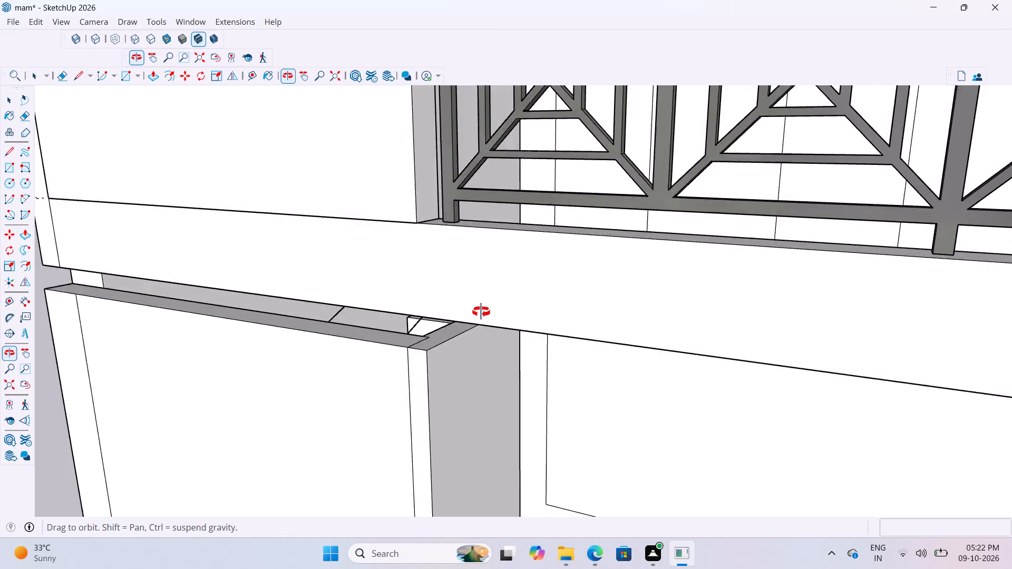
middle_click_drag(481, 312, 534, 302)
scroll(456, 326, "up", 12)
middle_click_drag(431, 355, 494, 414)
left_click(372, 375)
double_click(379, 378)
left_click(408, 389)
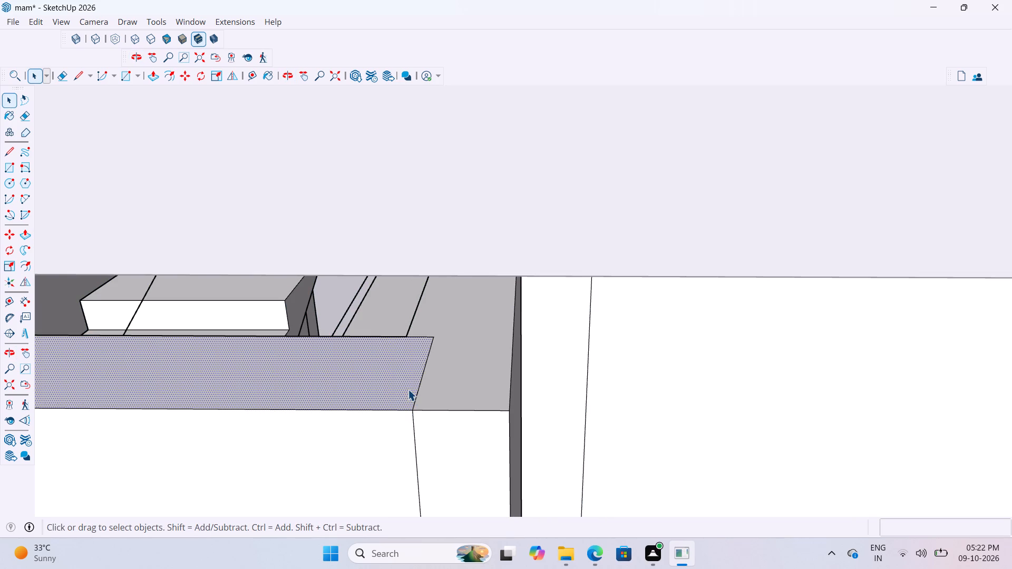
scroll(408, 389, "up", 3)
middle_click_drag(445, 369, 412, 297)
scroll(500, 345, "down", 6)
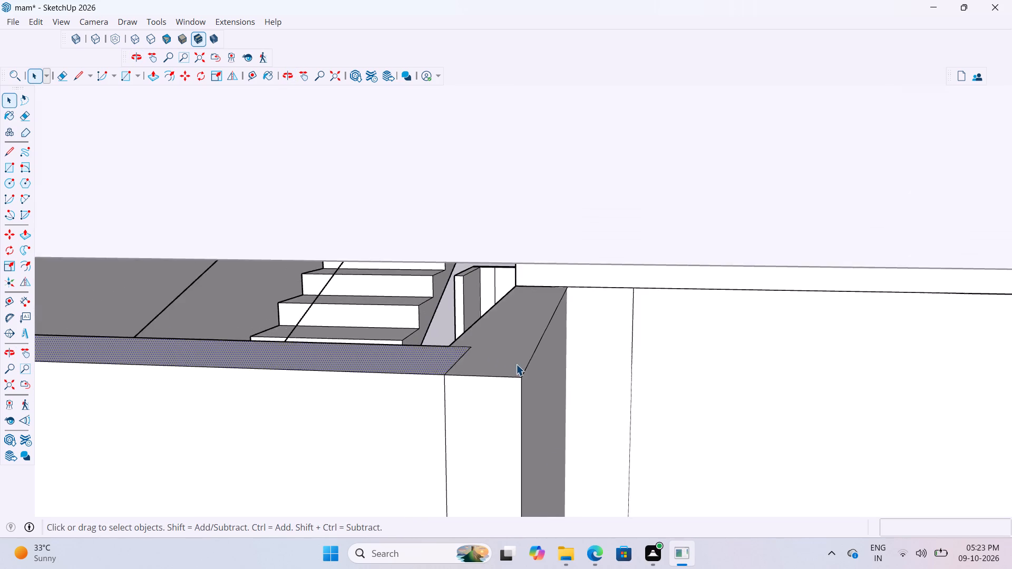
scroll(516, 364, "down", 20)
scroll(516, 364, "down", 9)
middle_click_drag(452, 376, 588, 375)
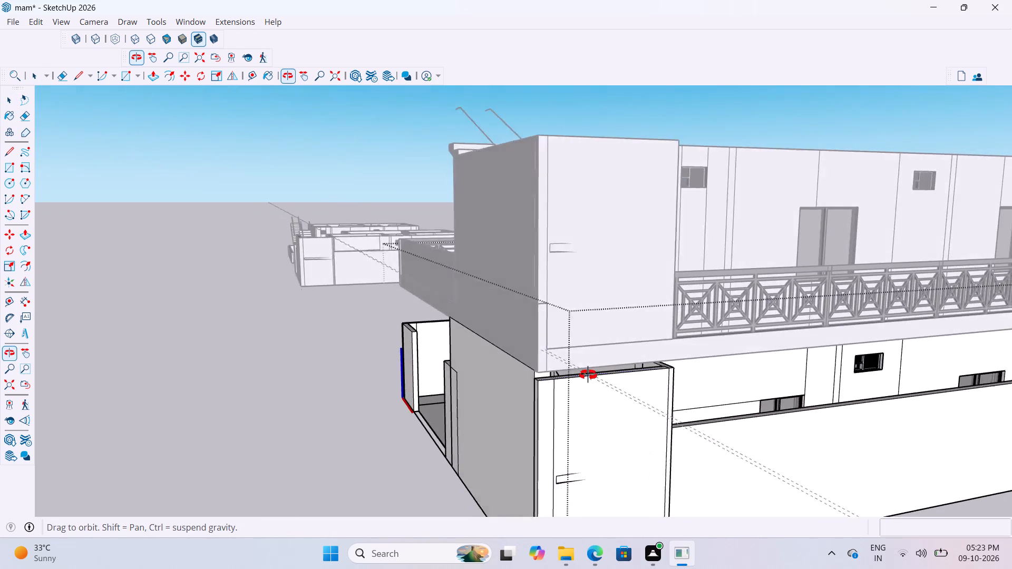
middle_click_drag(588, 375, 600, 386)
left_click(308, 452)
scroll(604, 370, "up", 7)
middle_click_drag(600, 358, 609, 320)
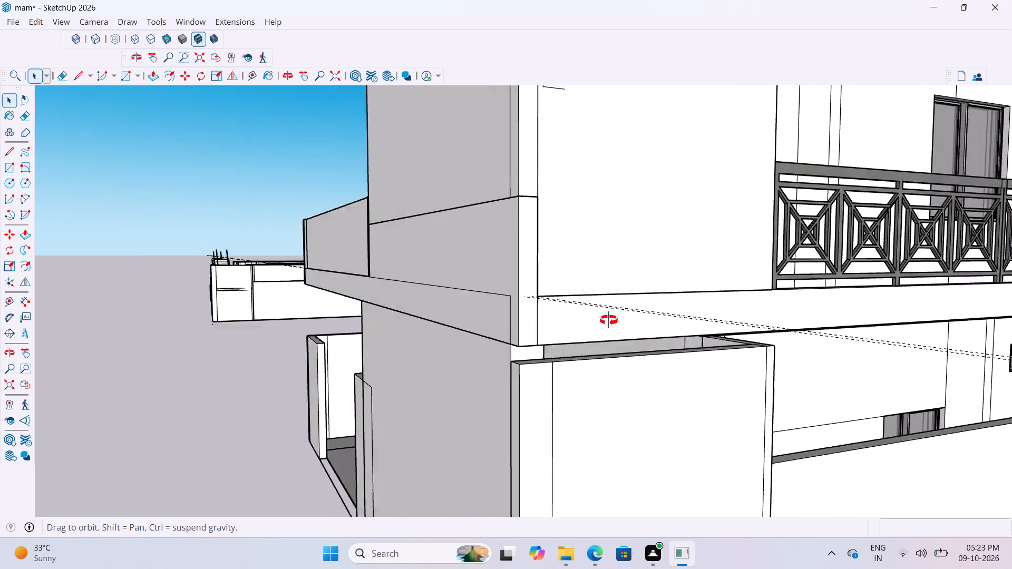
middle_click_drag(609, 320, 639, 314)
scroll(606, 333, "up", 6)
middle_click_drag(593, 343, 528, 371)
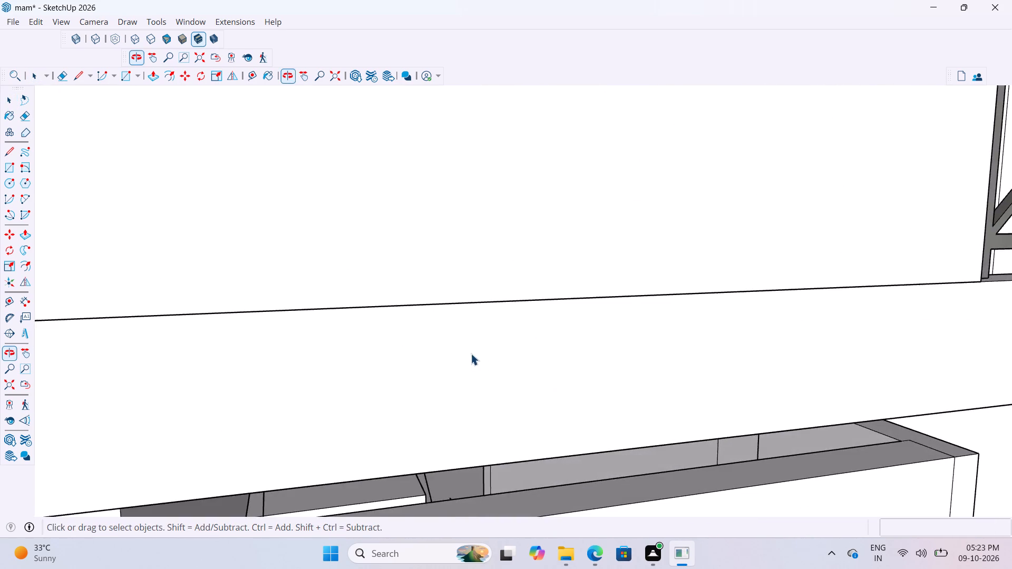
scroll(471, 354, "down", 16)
Open the staircase flight beside the outer wall for editing and delete the top face of its surplus step block.
middle_click_drag(484, 328, 1011, 457)
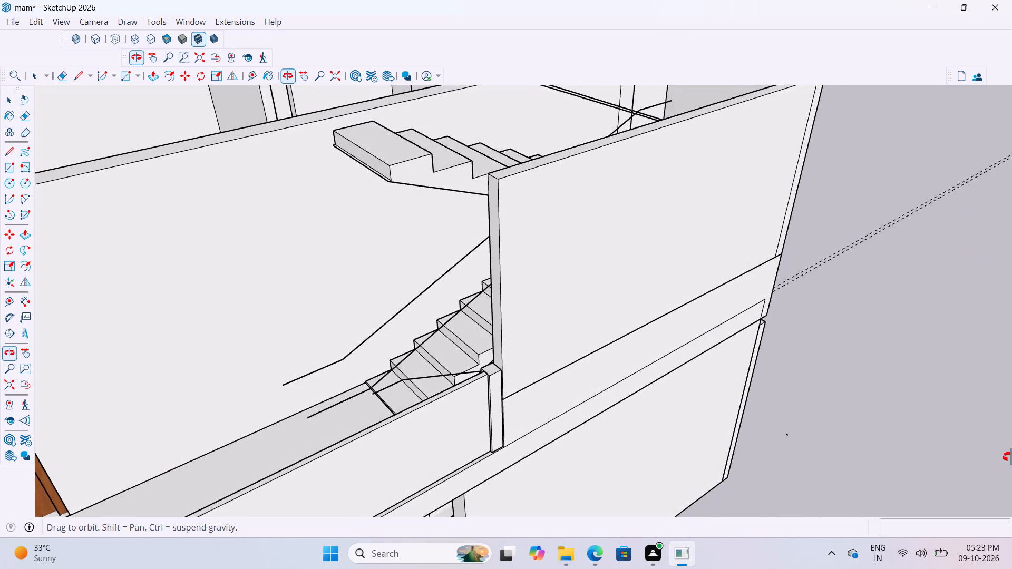
middle_click_drag(1011, 457, 1011, 455)
middle_click_drag(582, 382, 690, 396)
scroll(466, 468, "up", 4)
middle_click_drag(468, 475, 519, 476)
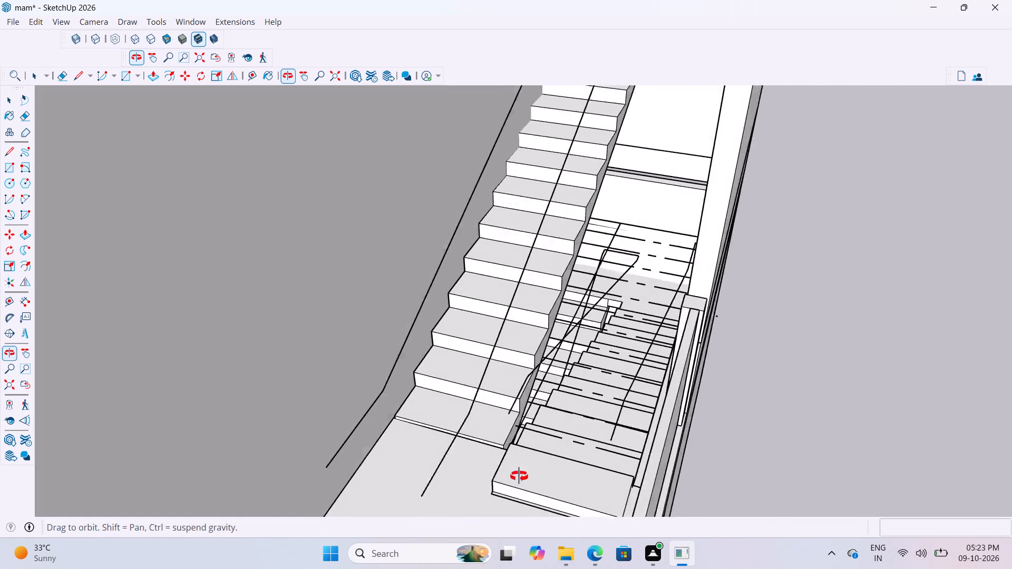
middle_click_drag(519, 476, 532, 473)
scroll(536, 479, "up", 6)
left_click(536, 479)
double_click(526, 458)
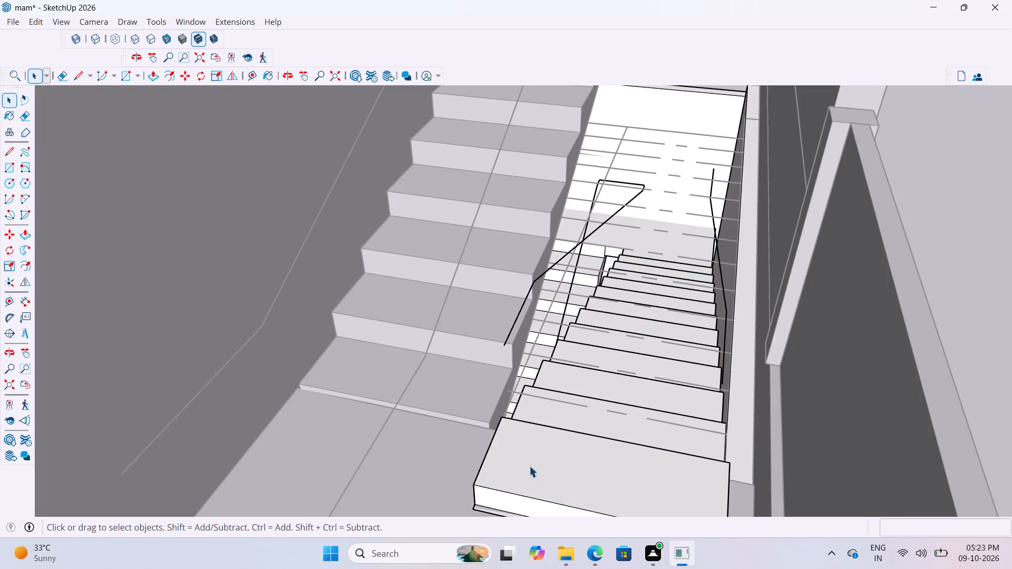
left_click(529, 466)
scroll(533, 400, "down", 4)
double_click(539, 446)
left_click(539, 452)
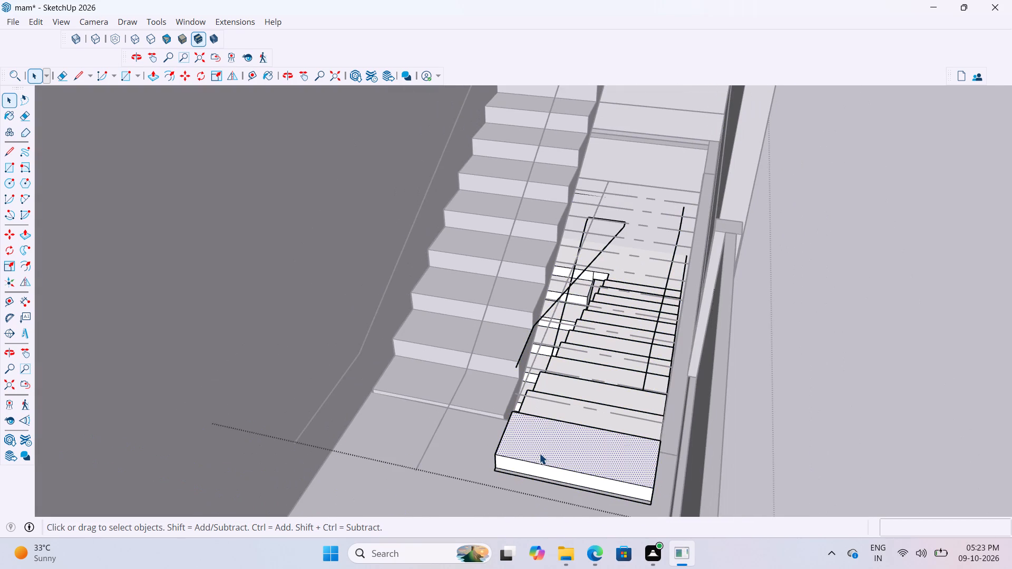
scroll(539, 453, "up", 3)
middle_click_drag(539, 453, 655, 451)
scroll(553, 420, "up", 3)
middle_click_drag(548, 408, 561, 423)
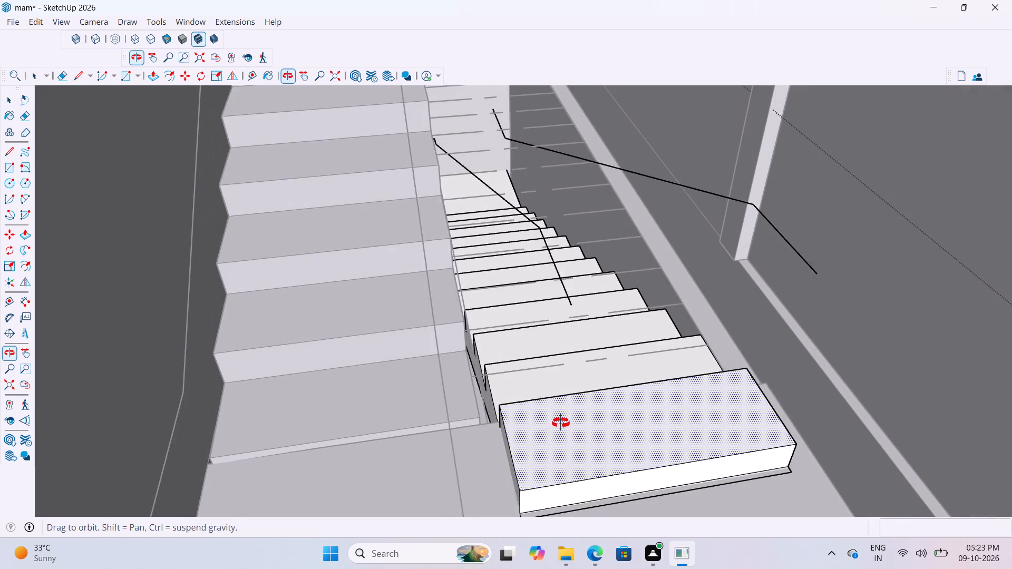
middle_click_drag(561, 423, 557, 421)
key("Delete")
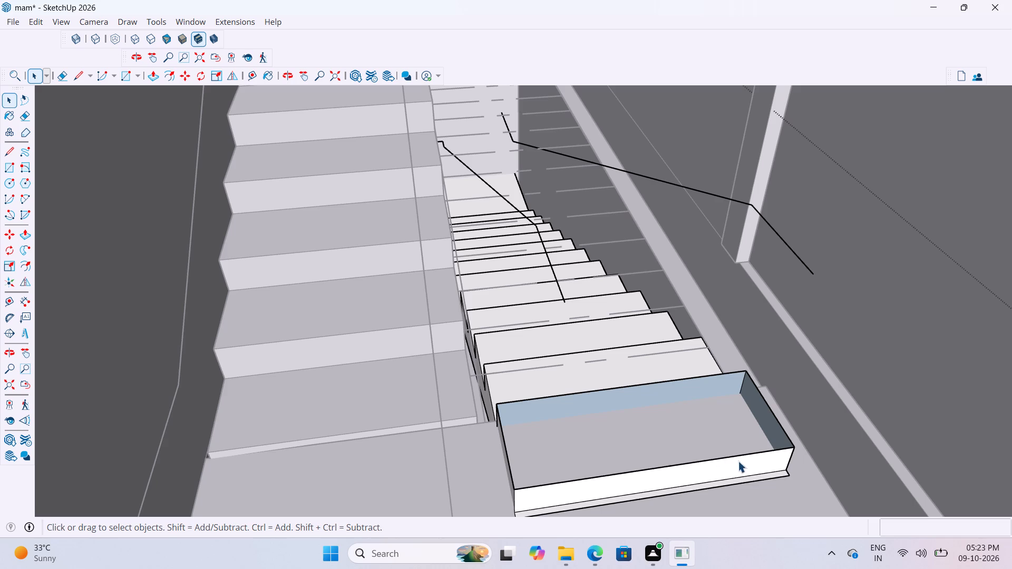
Delete the step block's front face, the thin strip beneath it and the leftover front edges.
left_click(737, 464)
key("Delete")
left_click_drag(745, 483, 735, 471)
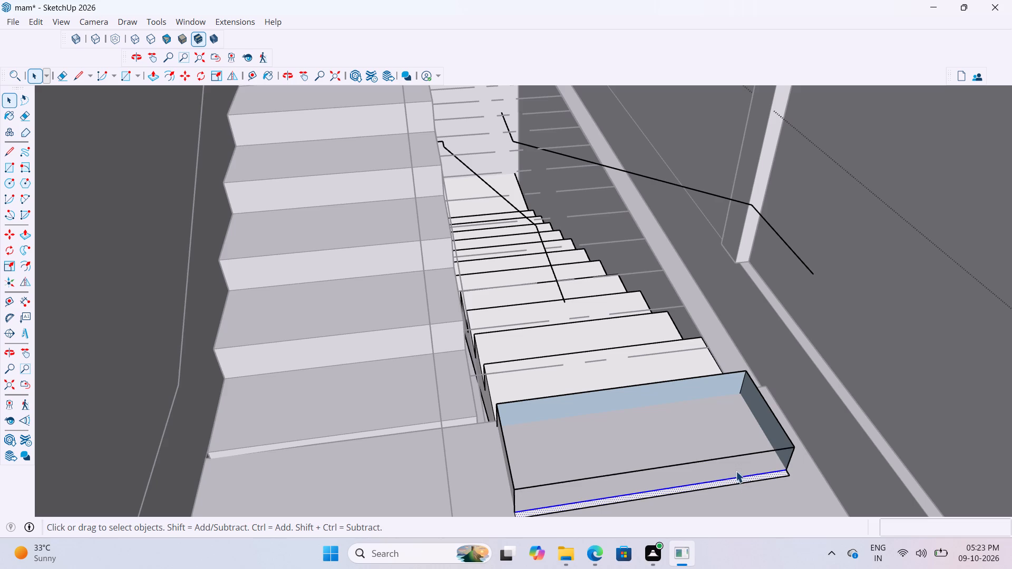
key("Delete")
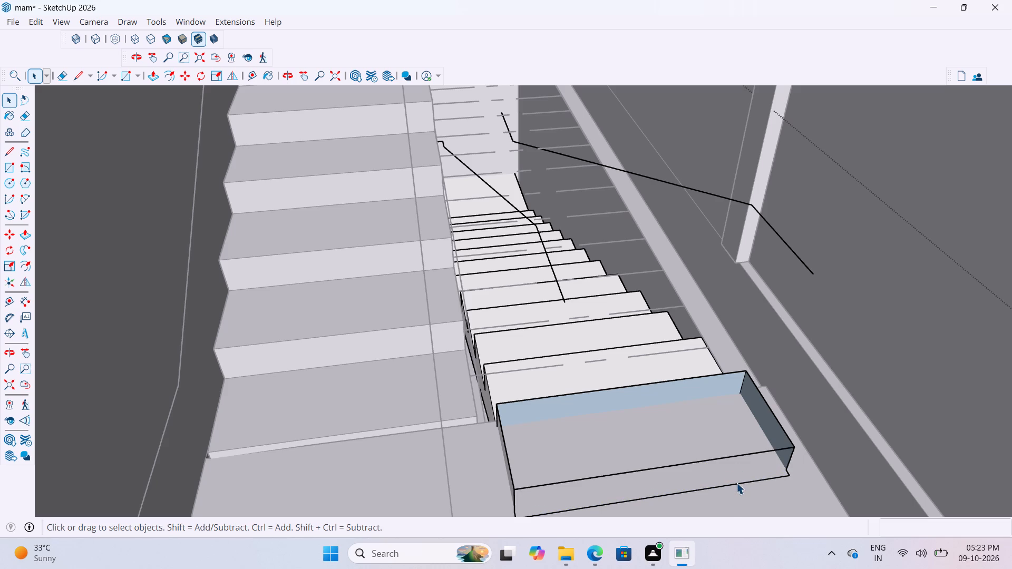
left_click(738, 483)
key("Delete")
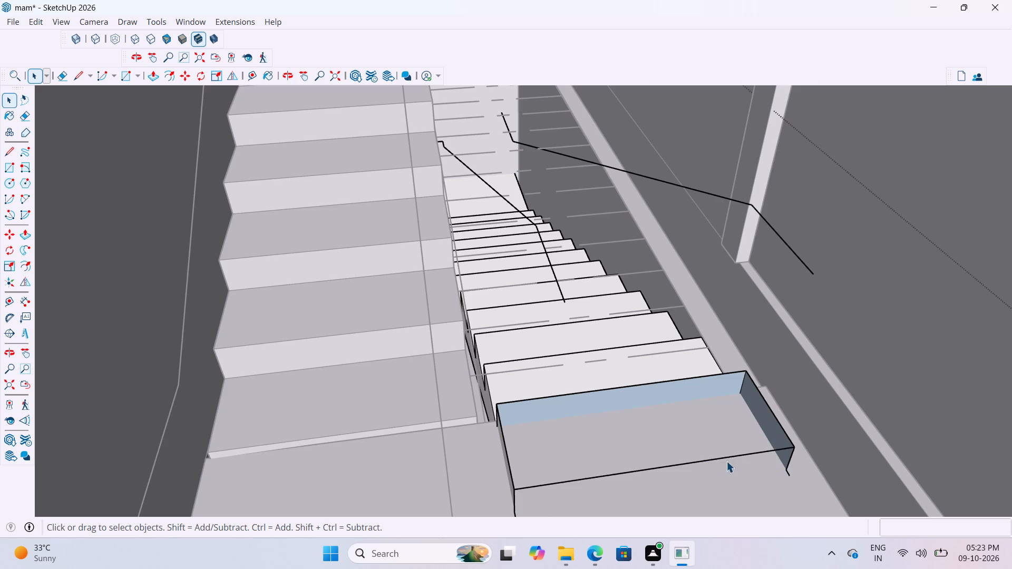
left_click(723, 458)
key("Delete")
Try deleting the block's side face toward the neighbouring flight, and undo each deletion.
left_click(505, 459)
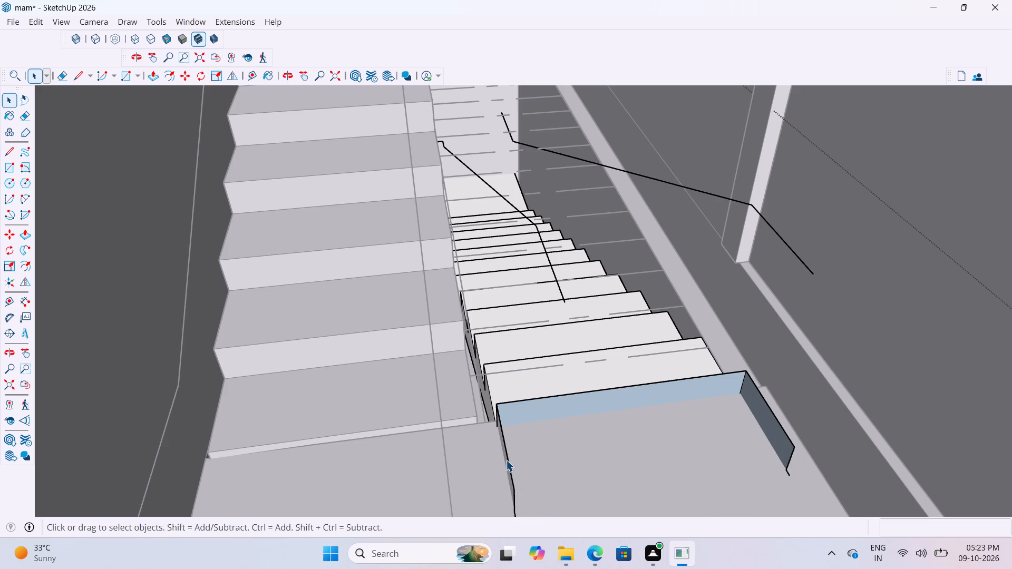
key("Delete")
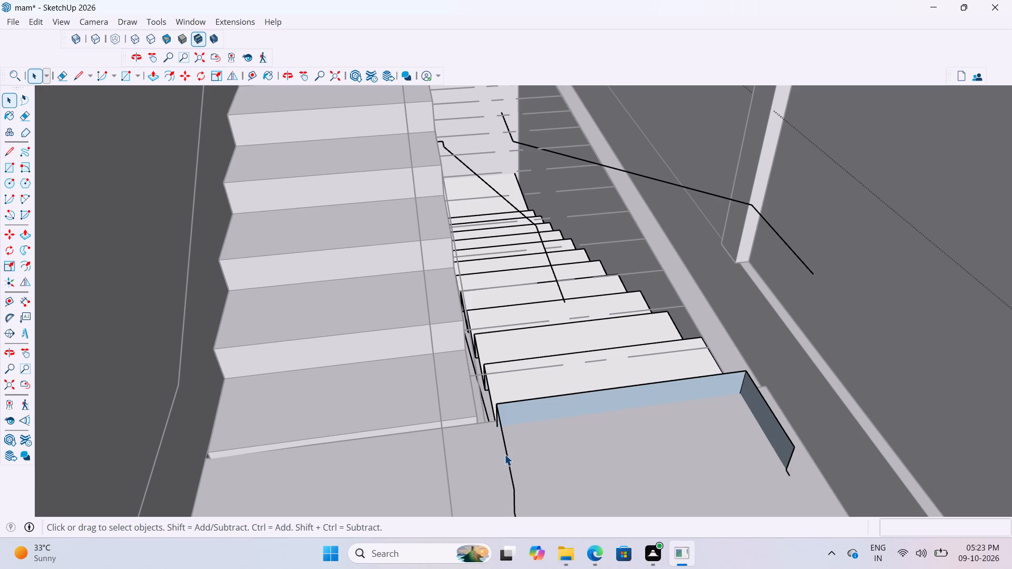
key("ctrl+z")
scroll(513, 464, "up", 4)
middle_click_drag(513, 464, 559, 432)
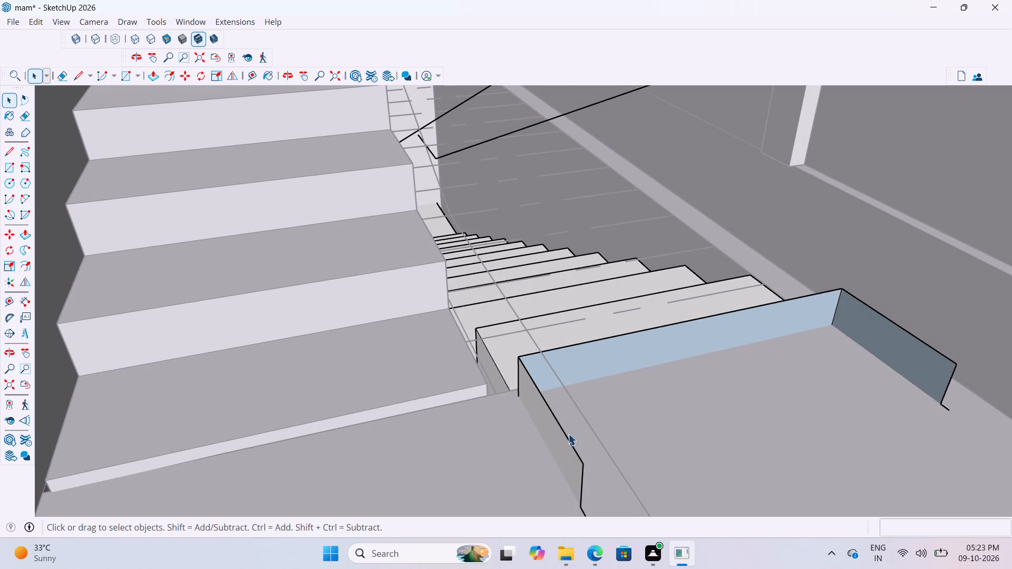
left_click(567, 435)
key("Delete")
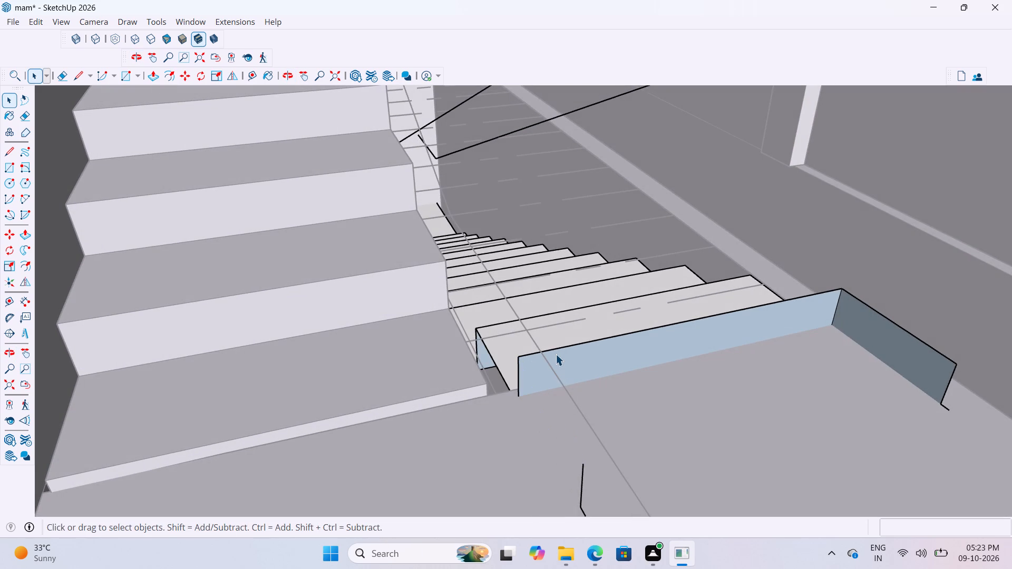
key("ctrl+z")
Delete the step block's back face and its side face next to the outer wall.
scroll(542, 352, "down", 5)
middle_click_drag(599, 366, 472, 416)
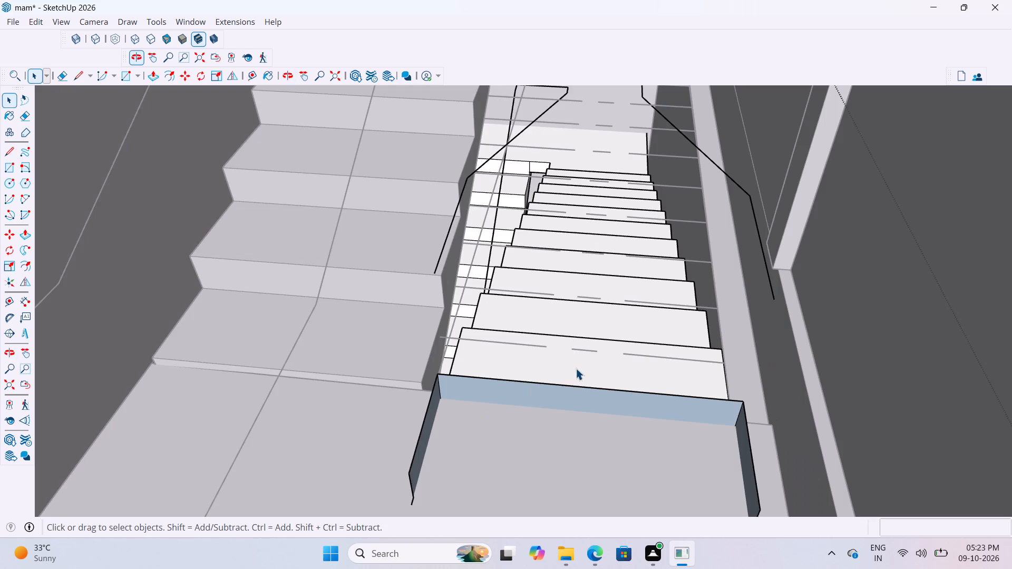
left_click(564, 388)
key("Delete")
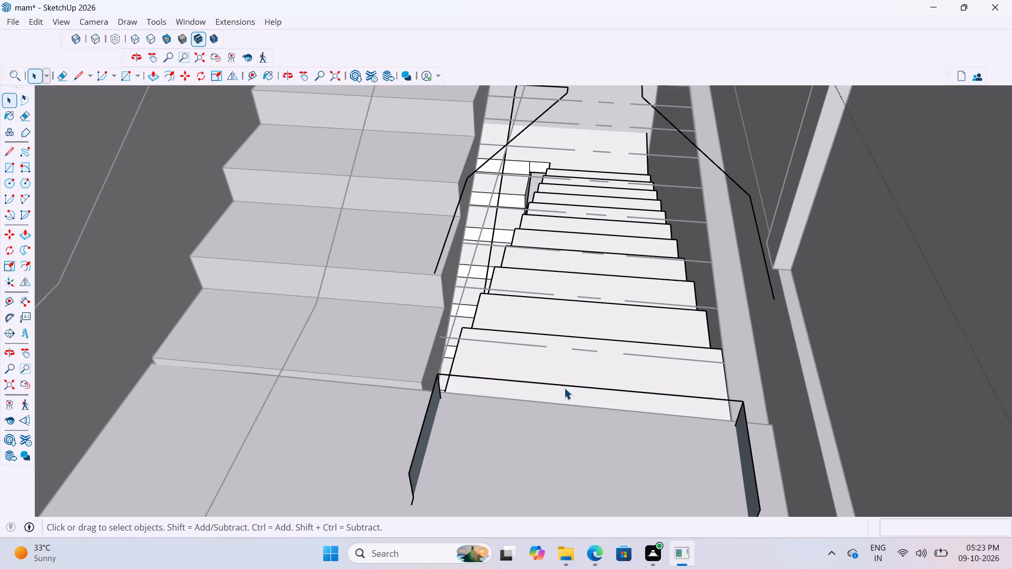
left_click(586, 385)
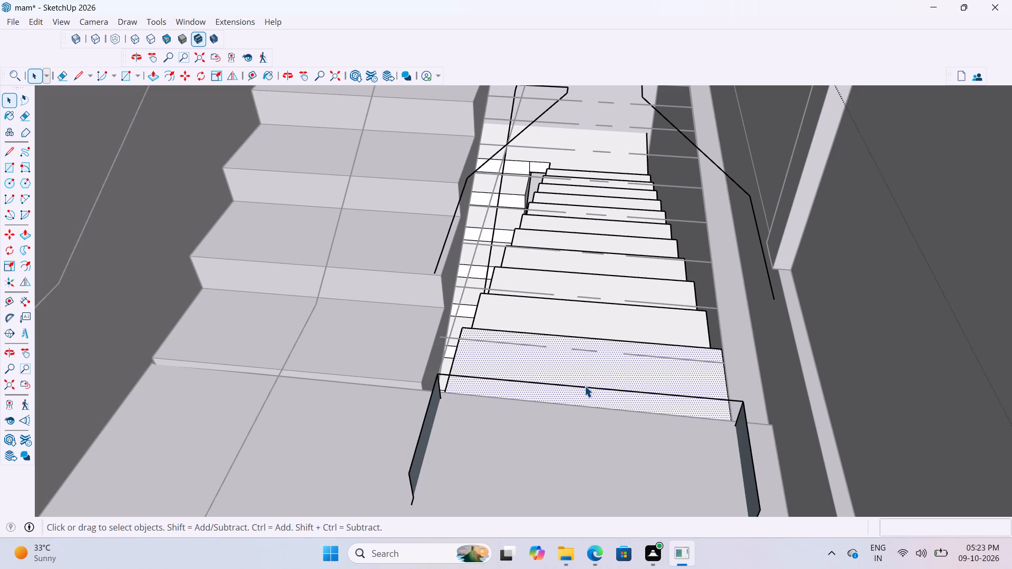
left_click(491, 442)
scroll(493, 431, "down", 5)
middle_click_drag(656, 473, 688, 467)
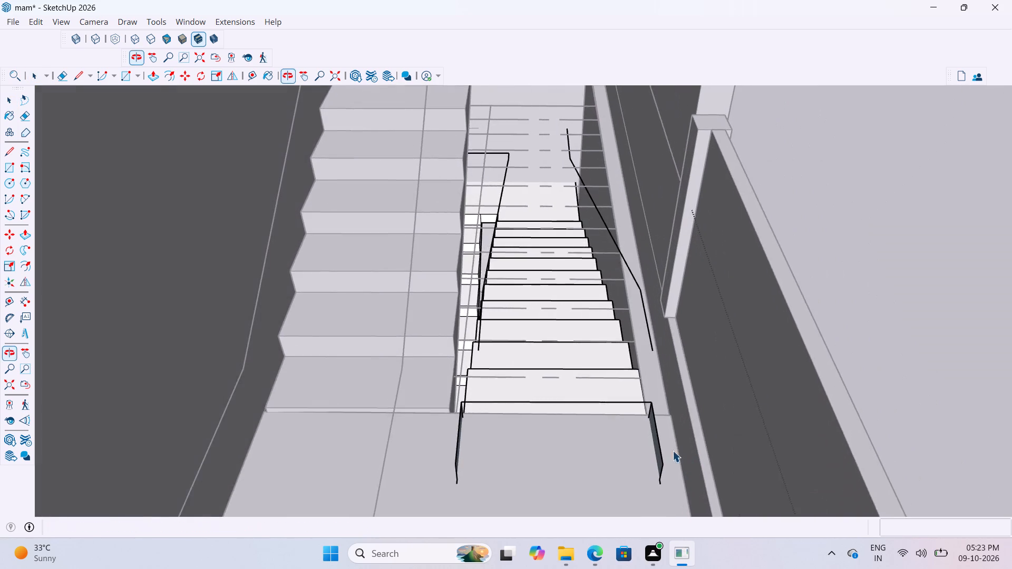
scroll(663, 447, "up", 6)
left_click(655, 435)
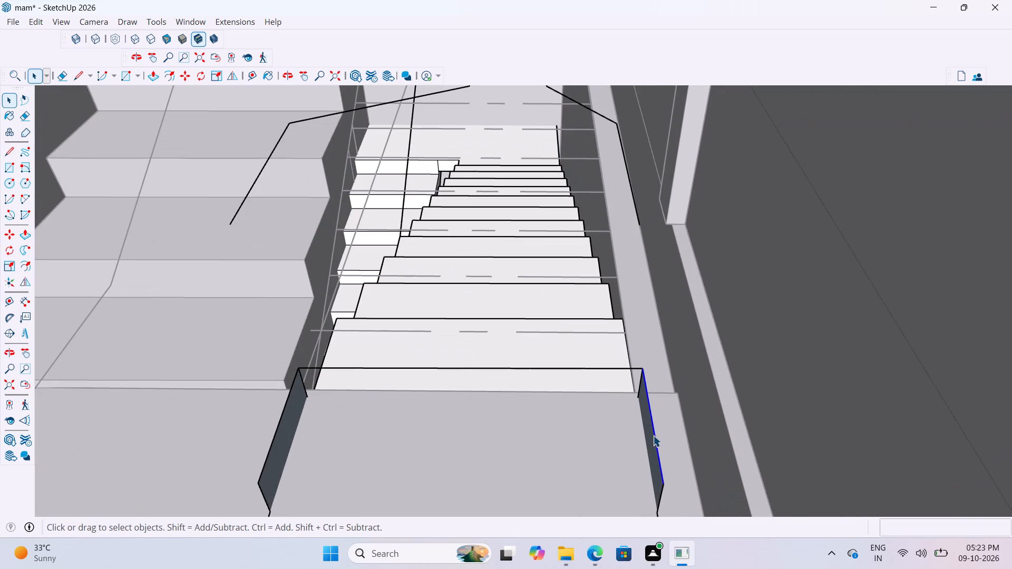
key("Delete")
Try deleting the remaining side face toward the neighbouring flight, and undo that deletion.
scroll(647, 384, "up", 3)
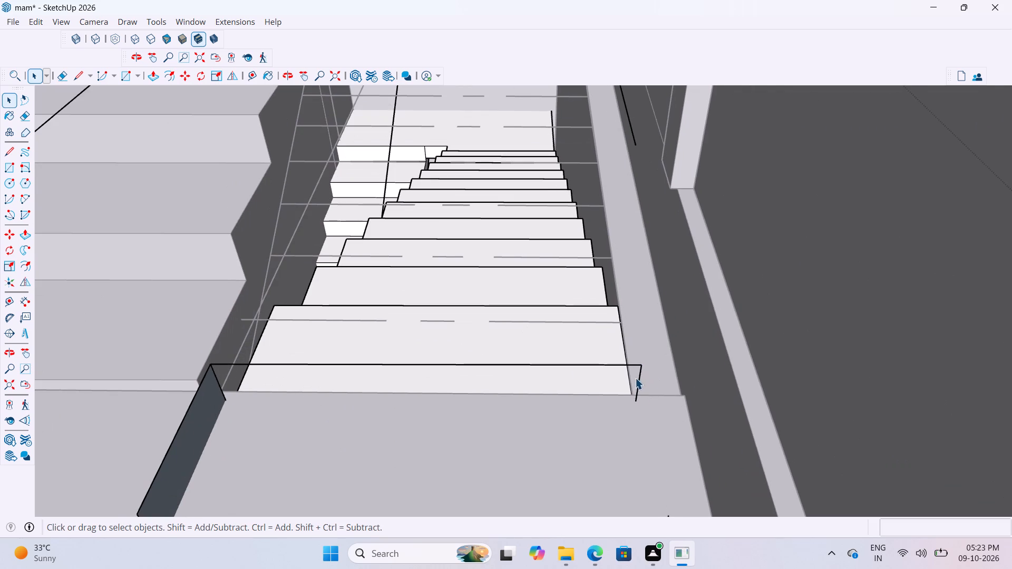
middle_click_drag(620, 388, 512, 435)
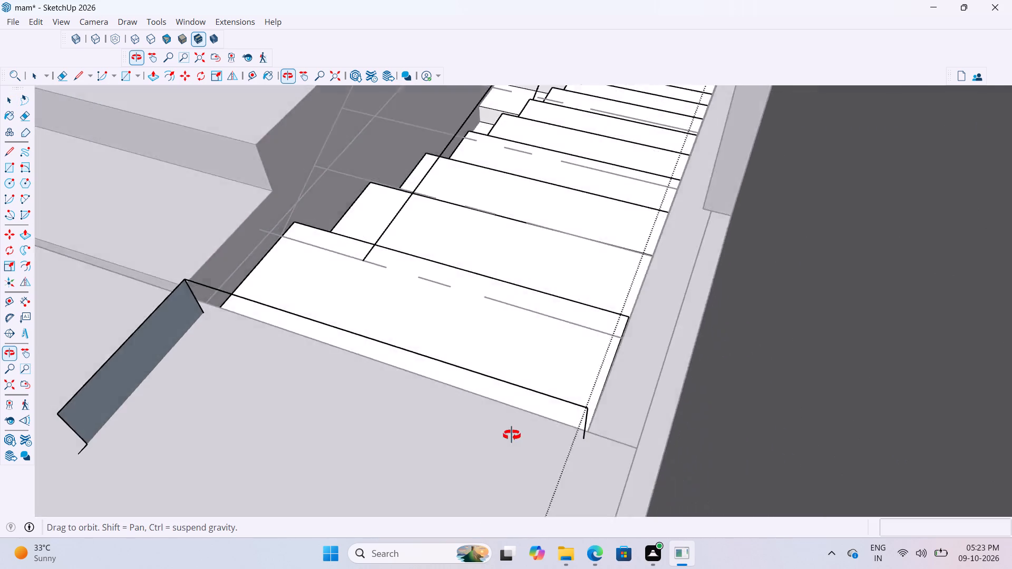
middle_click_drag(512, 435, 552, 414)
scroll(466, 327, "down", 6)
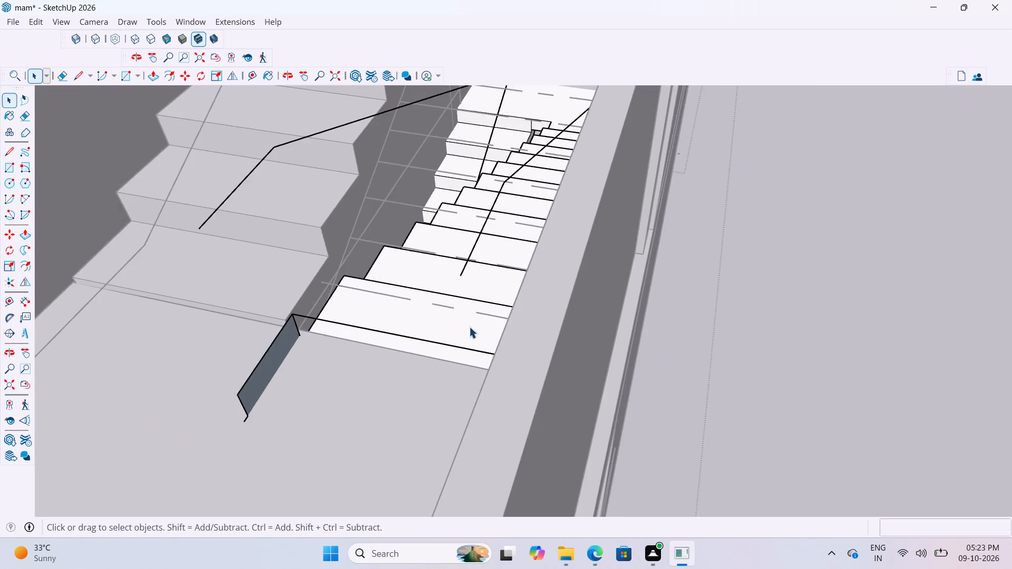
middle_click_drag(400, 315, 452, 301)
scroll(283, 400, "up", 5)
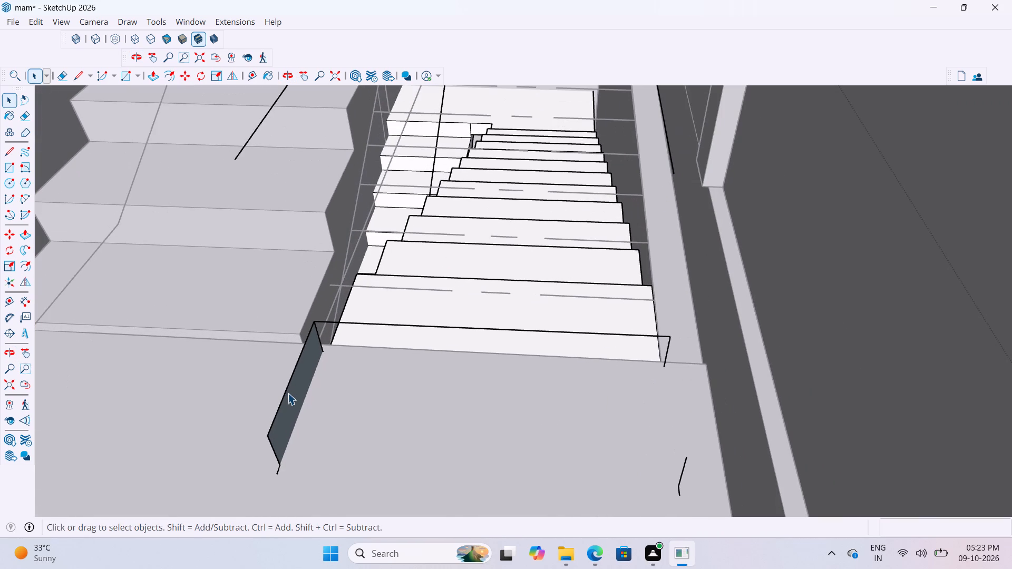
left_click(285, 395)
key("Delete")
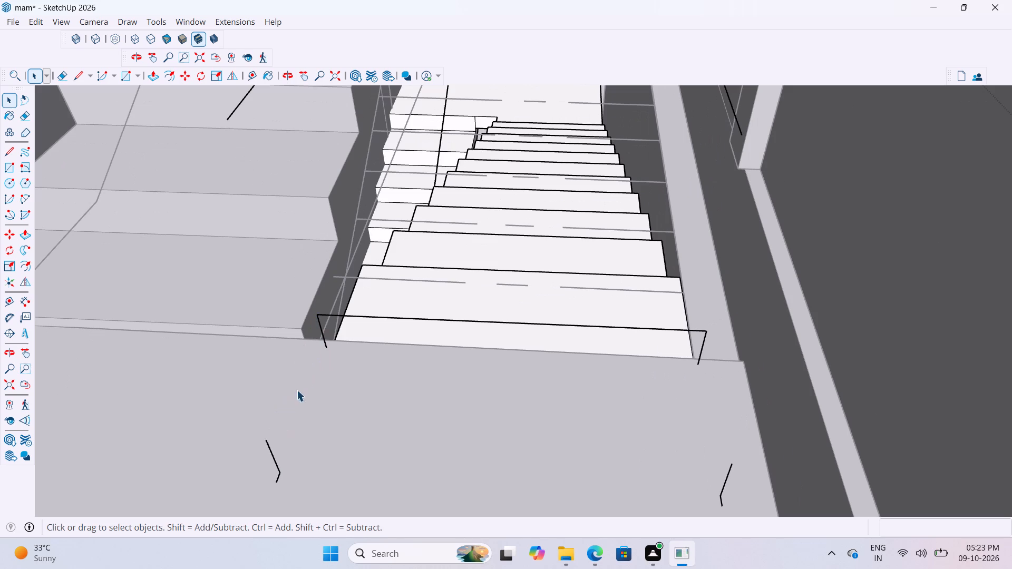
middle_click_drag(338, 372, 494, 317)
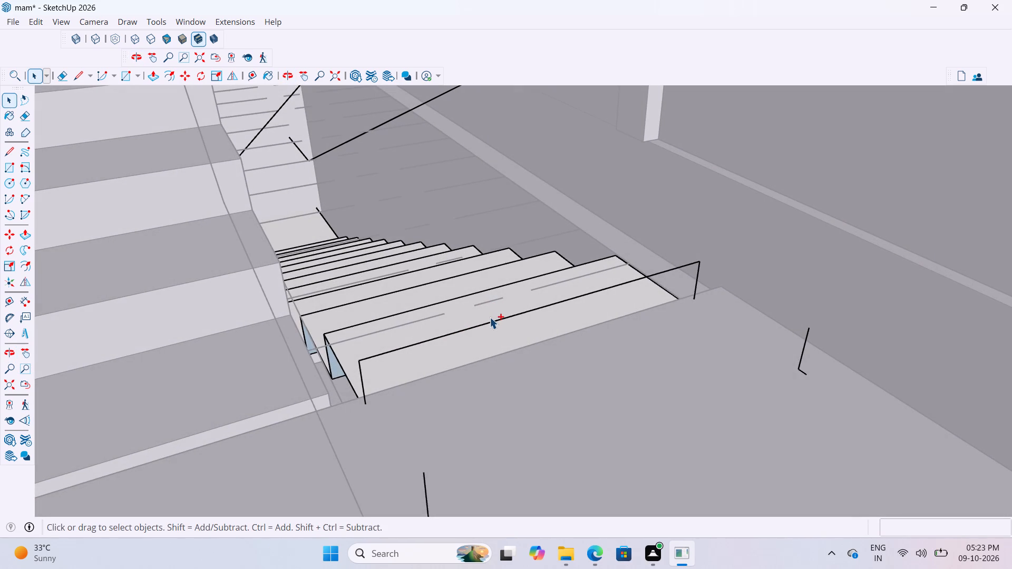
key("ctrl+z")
Delete the block's back top edge and the two short loose edges at its front corner near the outer wall.
middle_click_drag(549, 313, 437, 385)
left_click(551, 348)
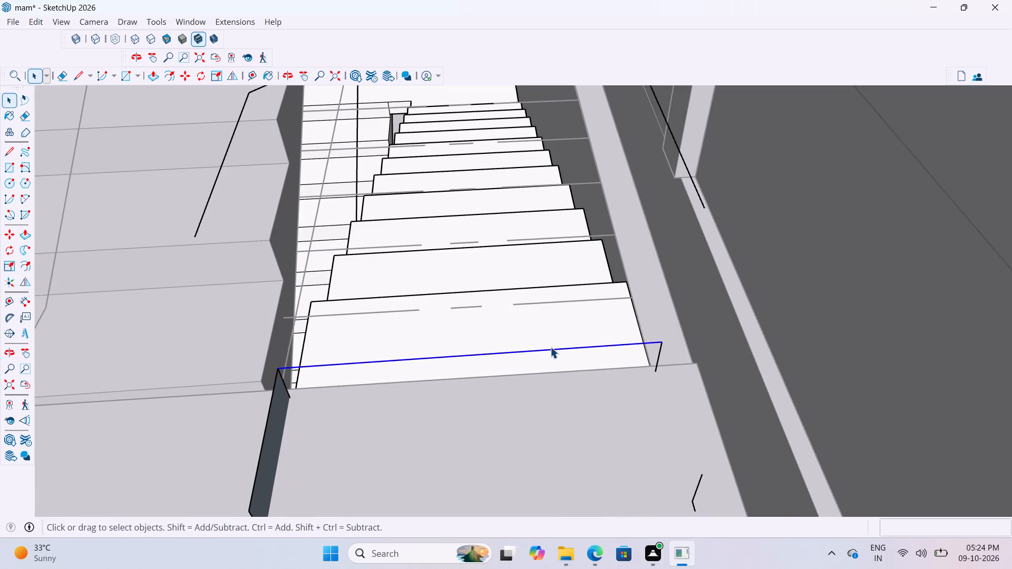
key("Delete")
scroll(546, 341, "down", 4)
left_click(639, 435)
key("Delete")
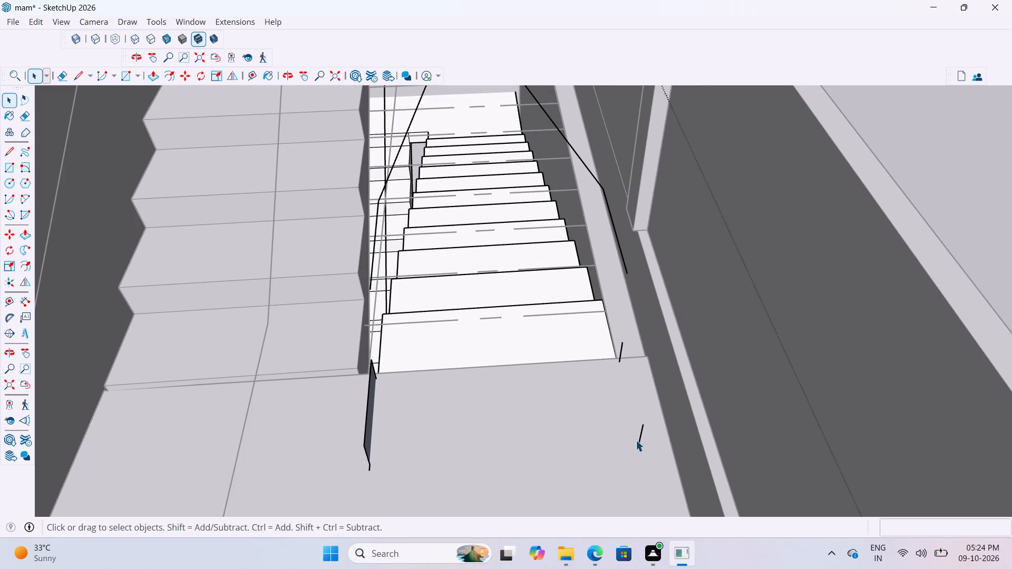
left_click(638, 434)
left_click(641, 433)
key("Delete")
left_click(639, 446)
key("Delete")
Close the staircase group editing and bring the whole model back into view.
scroll(355, 473, "up", 4)
middle_click_drag(373, 449, 488, 405)
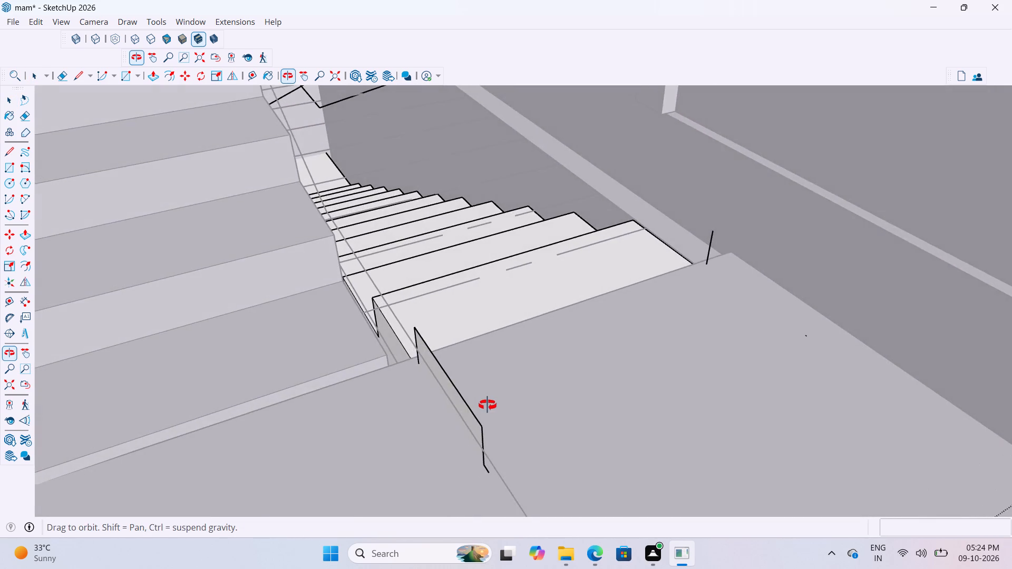
middle_click_drag(488, 405, 727, 430)
scroll(478, 418, "down", 6)
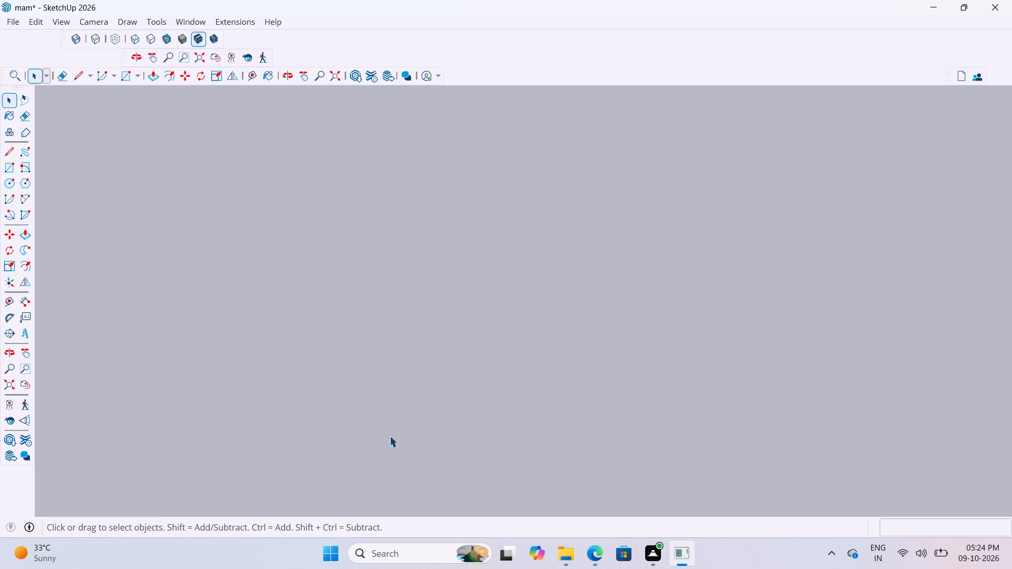
scroll(390, 436, "down", 2)
left_click(329, 79)
scroll(168, 242, "down", 11)
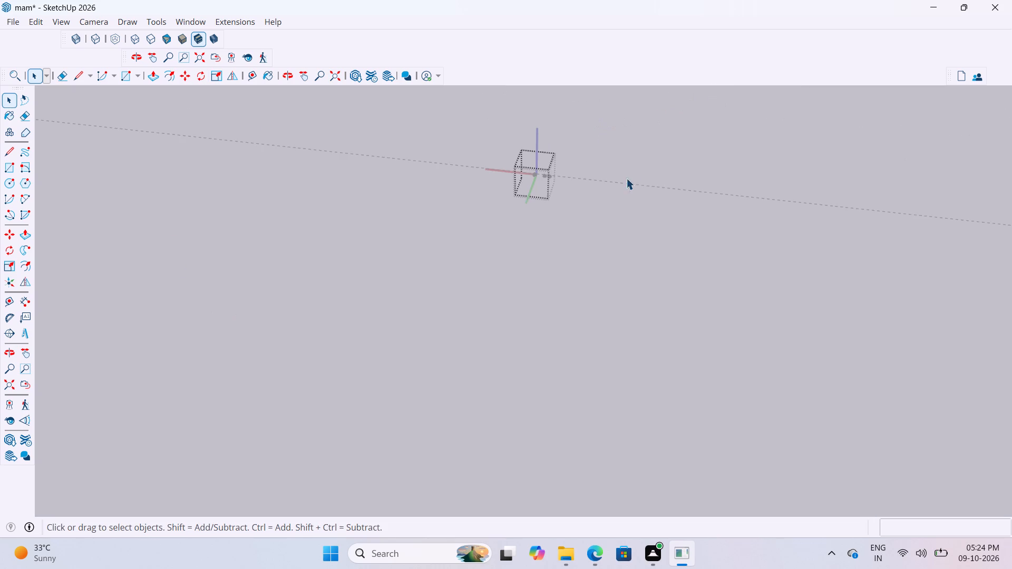
left_click(640, 158)
scroll(543, 170, "up", 9)
left_click(663, 171)
scroll(573, 136, "up", 10)
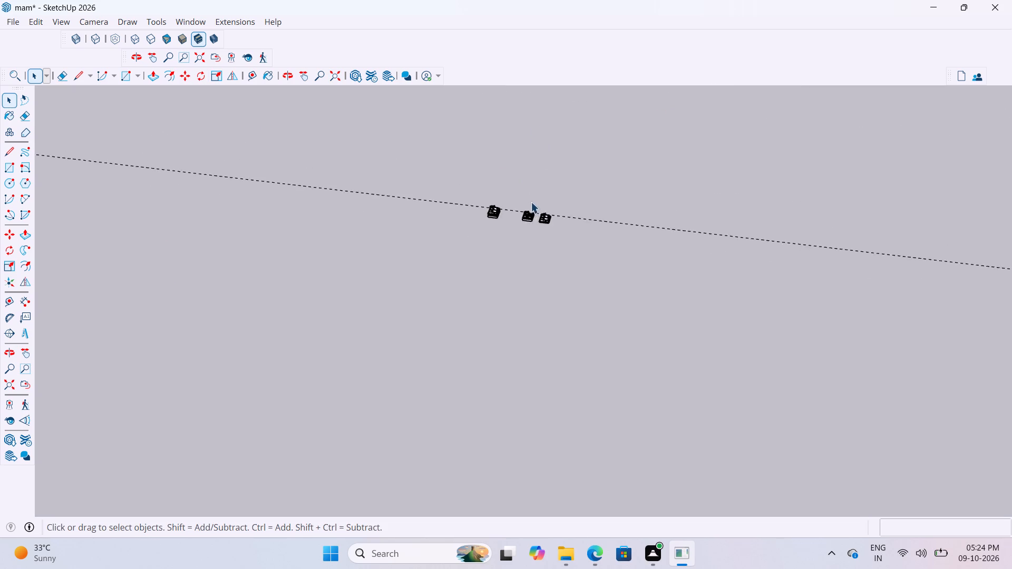
Examine how the upper floor sits over the ground-floor walls along the front balcony and the staircase side.
scroll(531, 202, "up", 19)
scroll(413, 213, "down", 5)
middle_click_drag(540, 178, 89, 243)
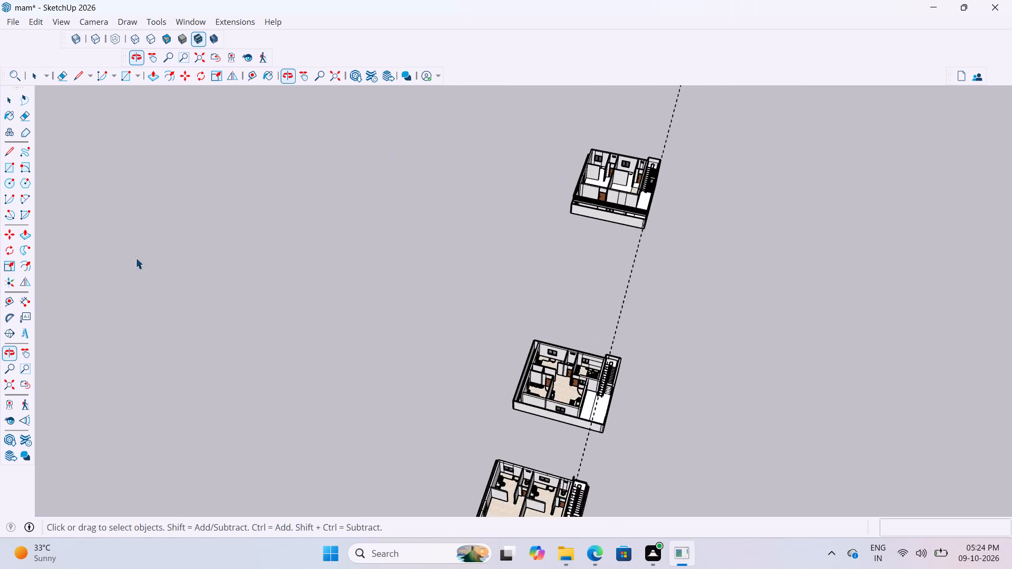
scroll(496, 251, "down", 4)
middle_click_drag(655, 193, 450, 151)
scroll(680, 305, "up", 19)
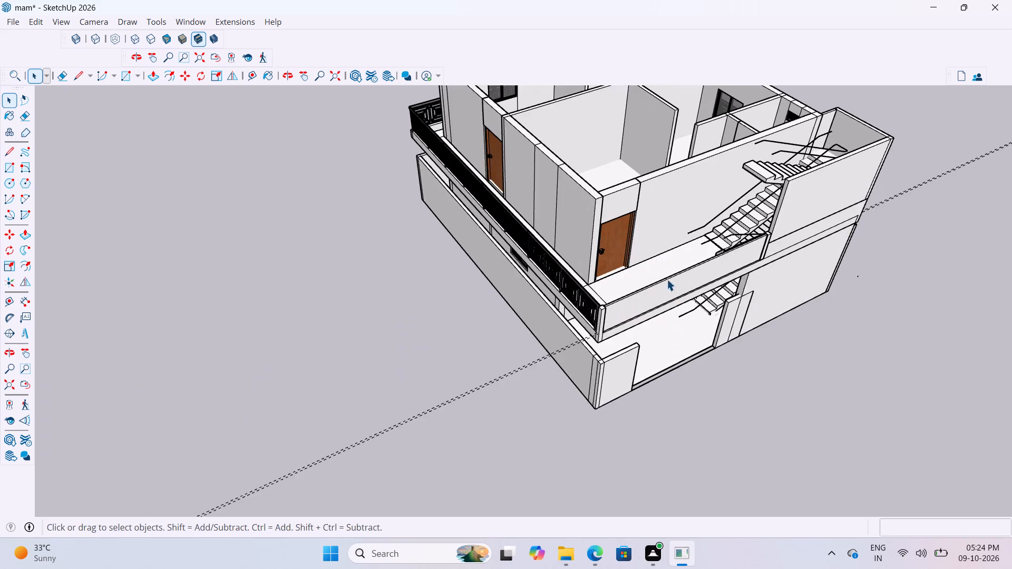
middle_click_drag(680, 283, 581, 244)
scroll(548, 341, "up", 12)
middle_click_drag(527, 282, 493, 240)
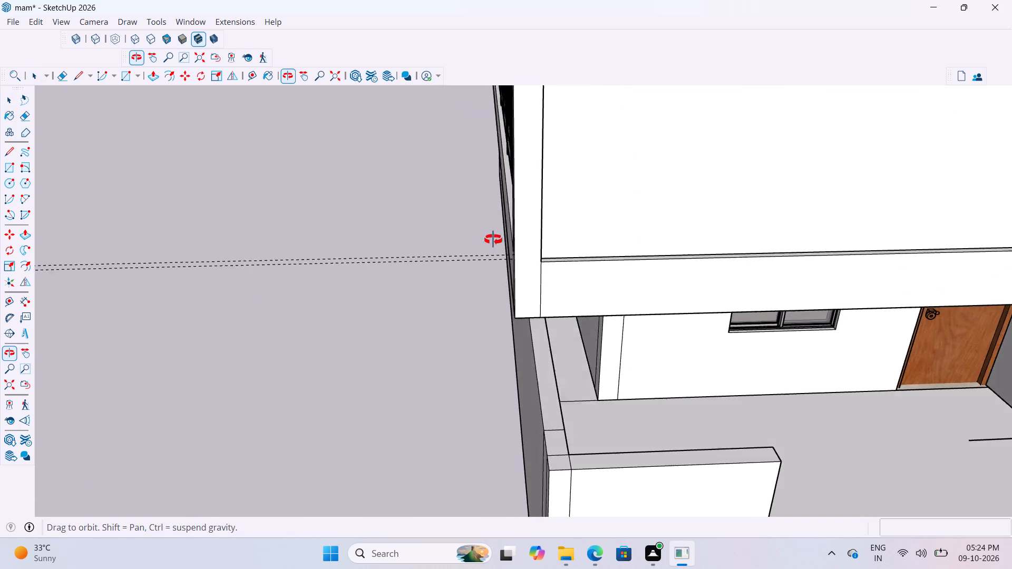
middle_click_drag(493, 240, 404, 299)
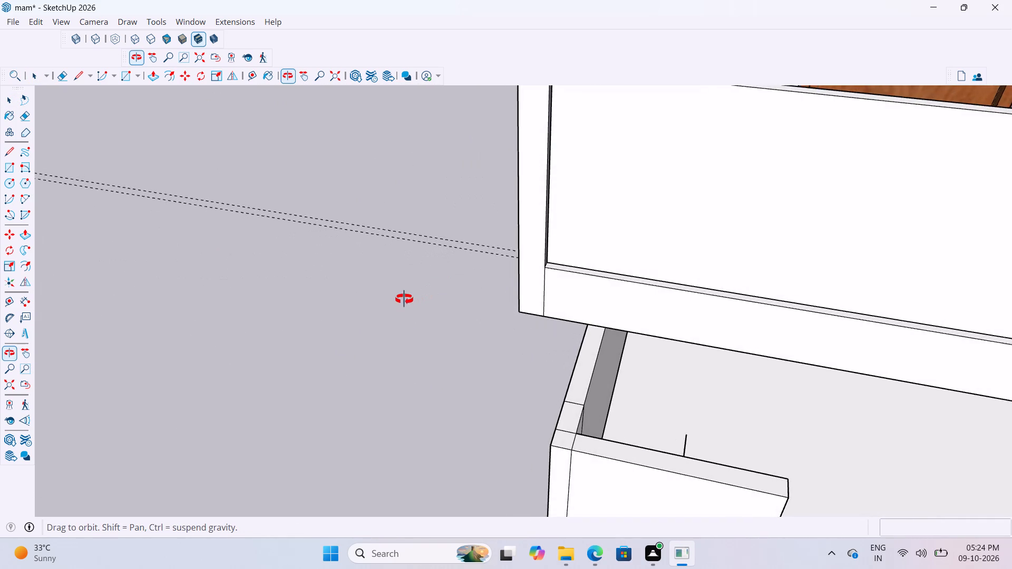
middle_click_drag(404, 299, 408, 299)
scroll(500, 333, "down", 10)
middle_click_drag(515, 323, 561, 286)
scroll(784, 329, "up", 7)
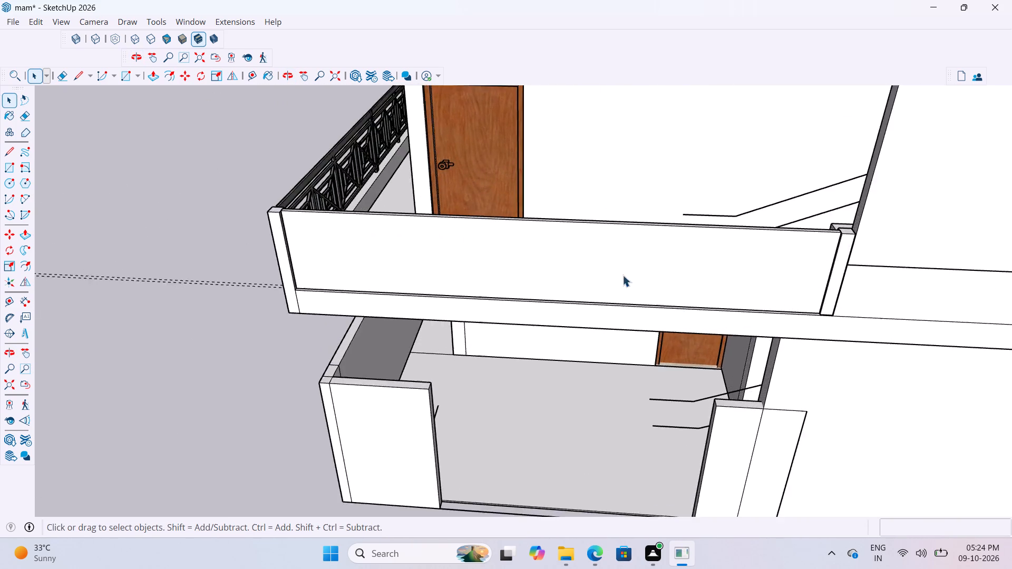
scroll(526, 282, "down", 9)
middle_click_drag(754, 338, 513, 321)
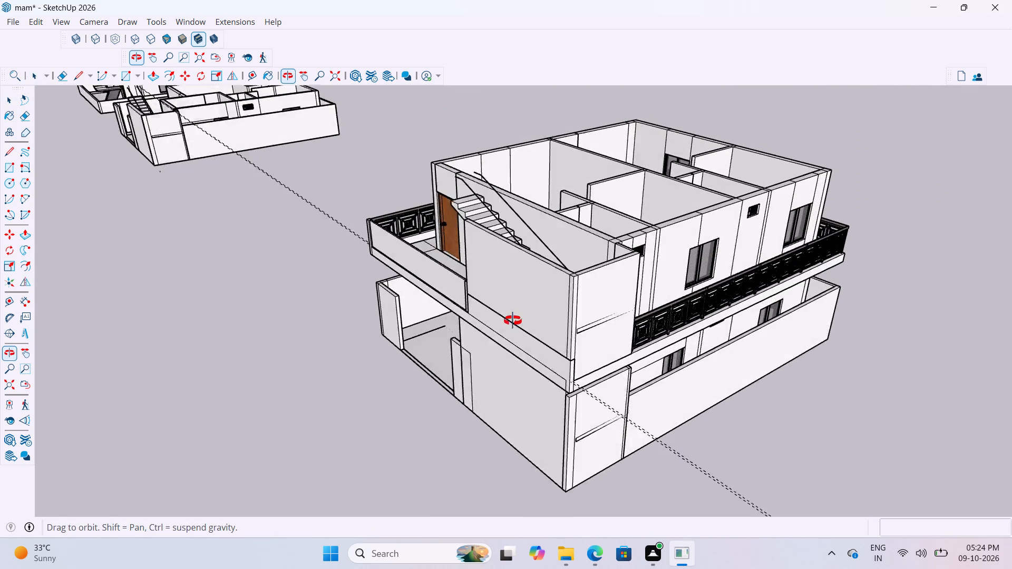
In the ground-floor group, pull the top of the staircase's short end wall up about 4 1/4" to the upper floor's underside.
middle_click_drag(513, 321, 503, 321)
scroll(565, 379, "up", 4)
scroll(521, 398, "up", 9)
middle_click_drag(529, 375, 579, 327)
scroll(582, 340, "up", 8)
middle_click_drag(605, 329, 667, 340)
scroll(667, 349, "up", 4)
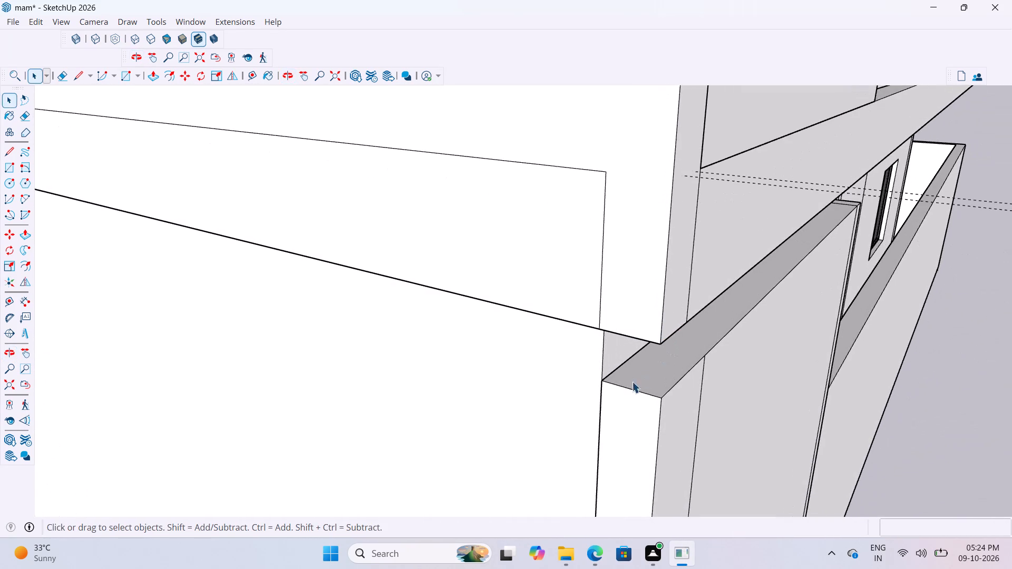
double_click(641, 391)
key("p")
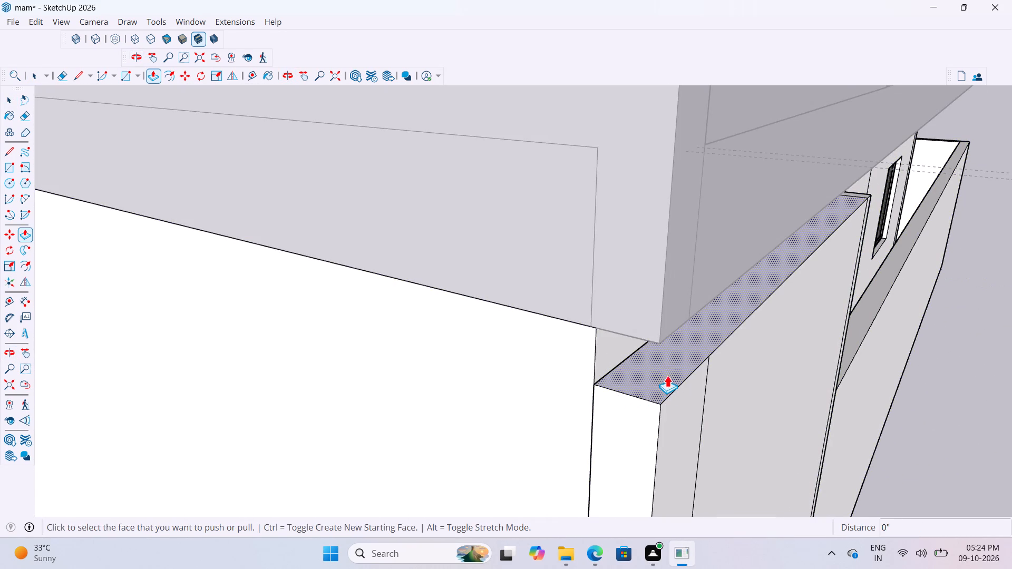
left_click(665, 372)
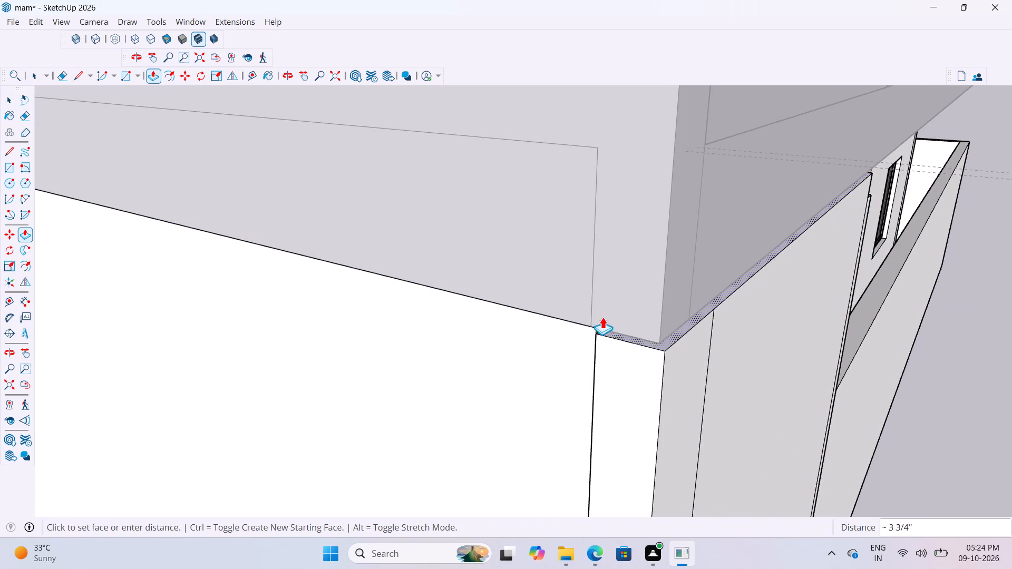
left_click(575, 318)
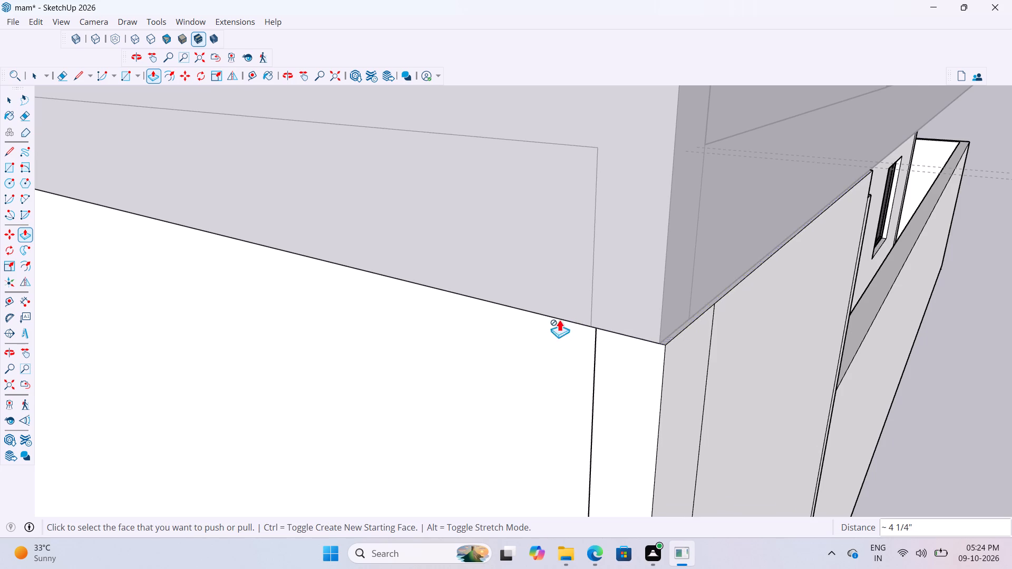
Pull the adjoining wall end's top face beside the low boundary wall up about 4 1/4" to the slab, and close the group.
scroll(537, 319, "down", 5)
middle_click_drag(729, 349, 557, 358)
scroll(532, 334, "down", 15)
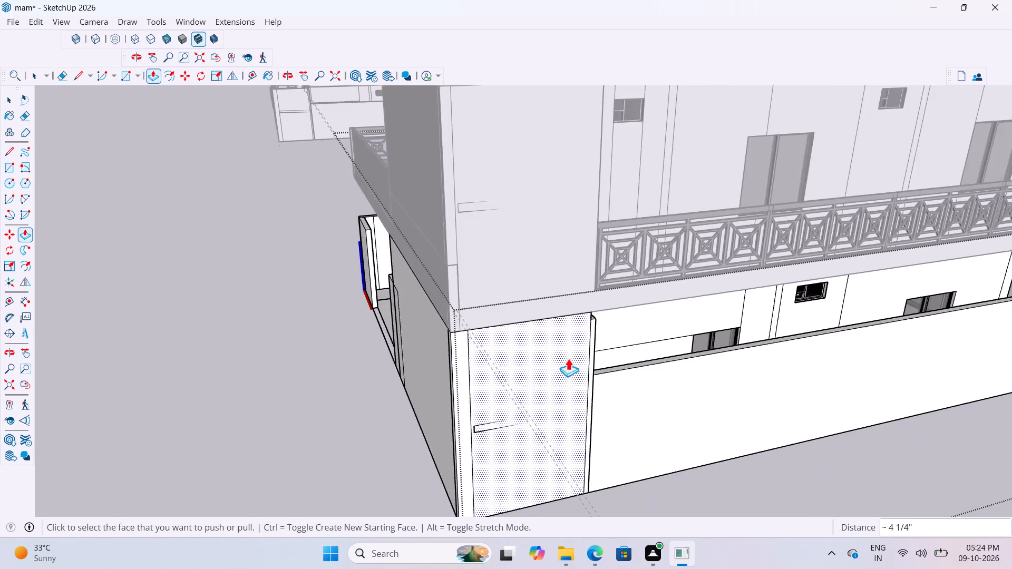
scroll(615, 323, "up", 7)
middle_click_drag(633, 323, 497, 298)
scroll(463, 293, "up", 9)
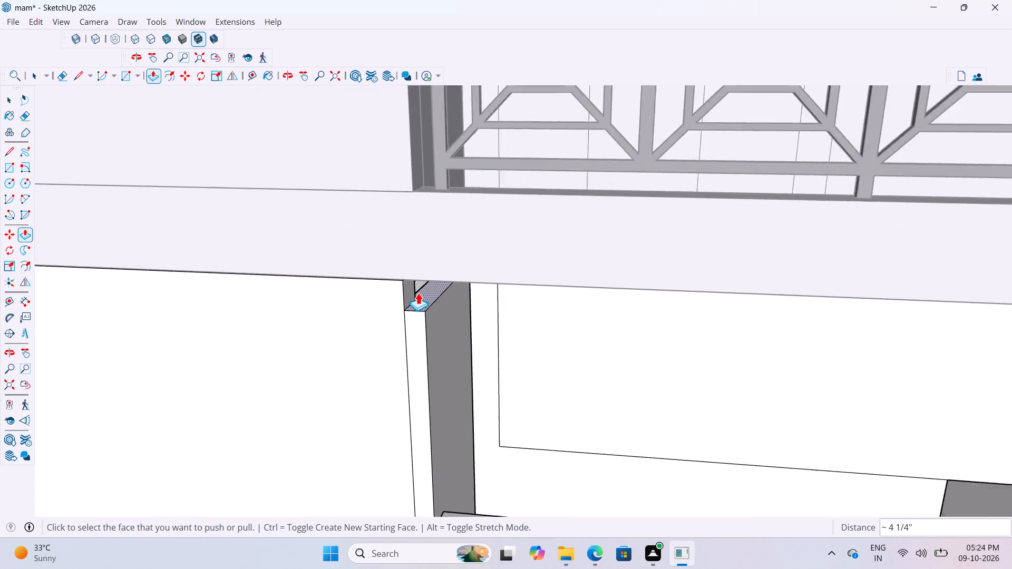
scroll(418, 292, "up", 2)
left_click(429, 296)
left_click(384, 270)
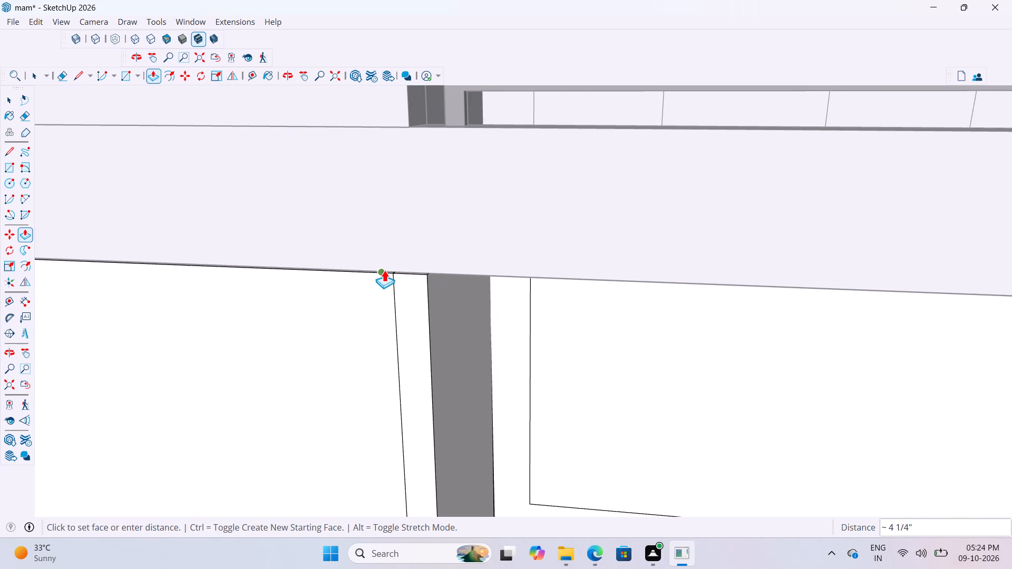
scroll(644, 380, "down", 20)
scroll(644, 380, "down", 14)
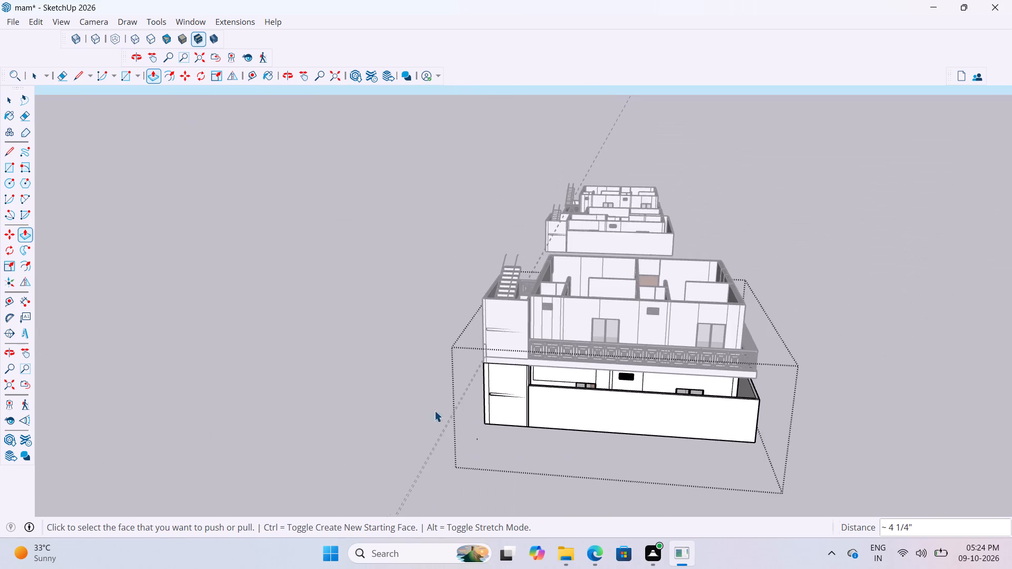
key("space")
left_click(340, 299)
Select the upper floor and examine its slab edge against the ground-floor walls around the house, then clear the selection.
scroll(488, 341, "up", 3)
middle_click_drag(541, 331, 869, 366)
scroll(676, 342, "up", 5)
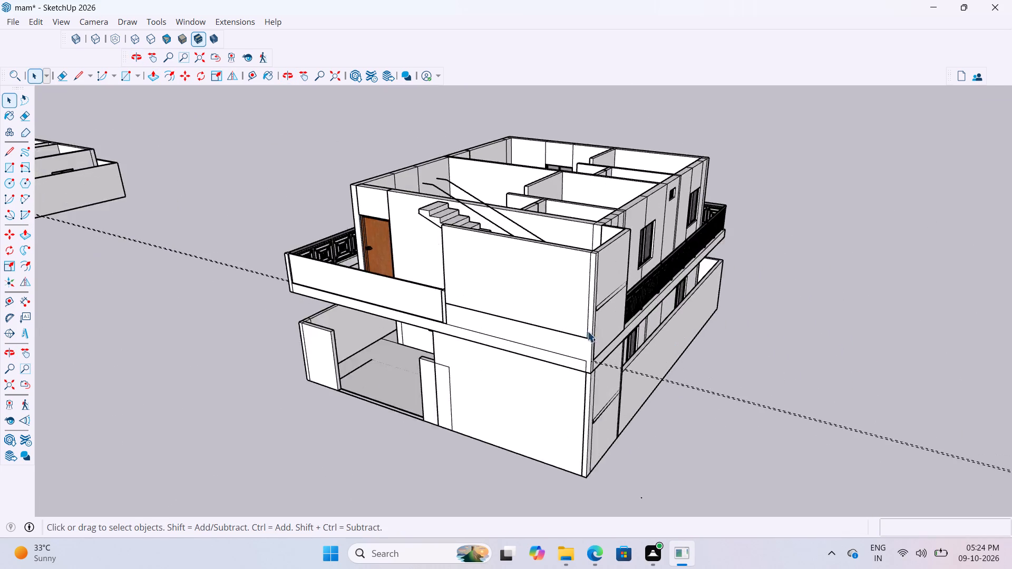
scroll(587, 331, "up", 10)
scroll(626, 428, "up", 5)
left_click(591, 431)
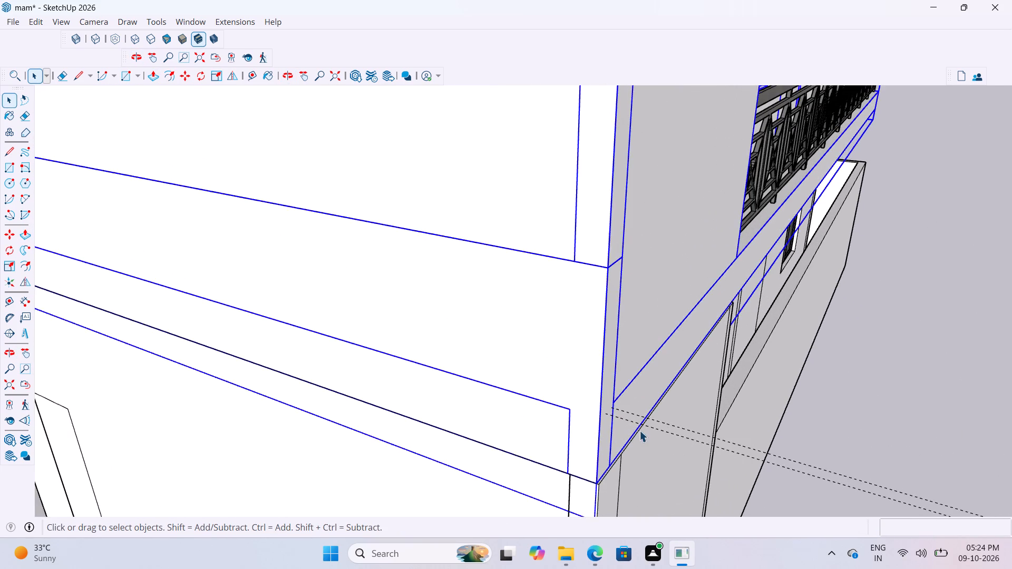
scroll(640, 430, "down", 17)
middle_click_drag(614, 429, 749, 376)
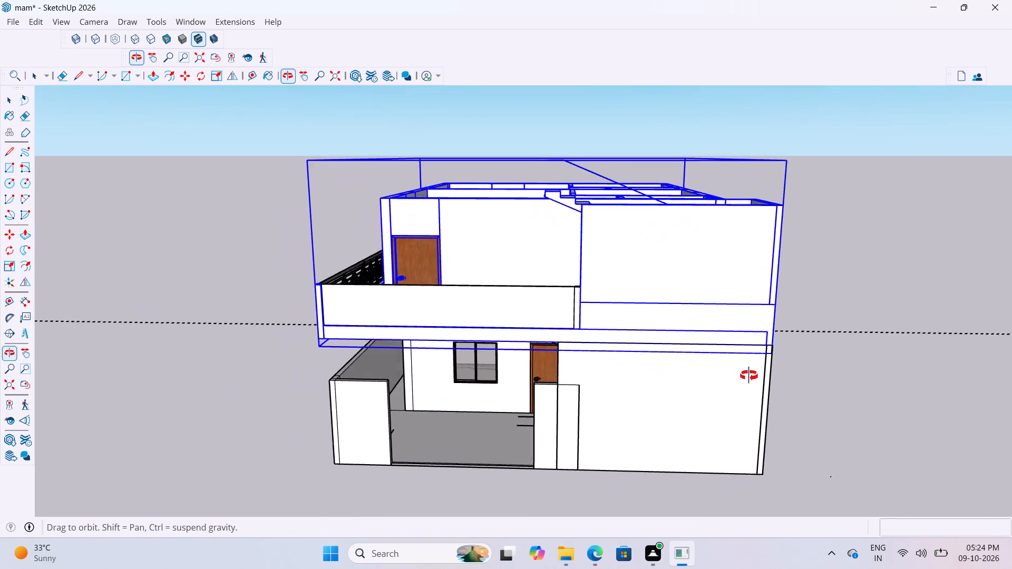
middle_click_drag(749, 376, 831, 394)
scroll(577, 380, "up", 3)
scroll(740, 334, "up", 3)
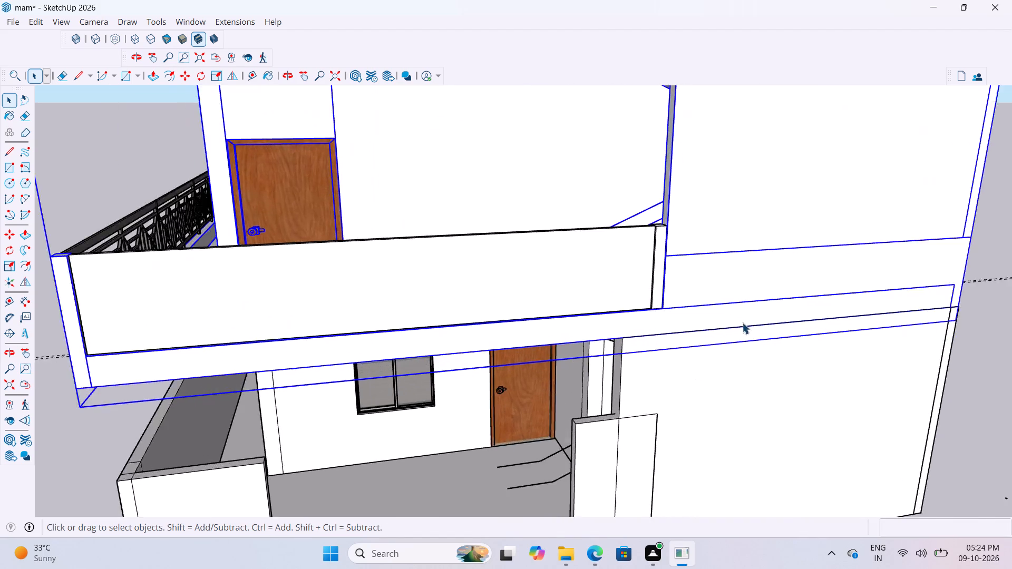
scroll(742, 322, "up", 3)
middle_click_drag(563, 340, 598, 423)
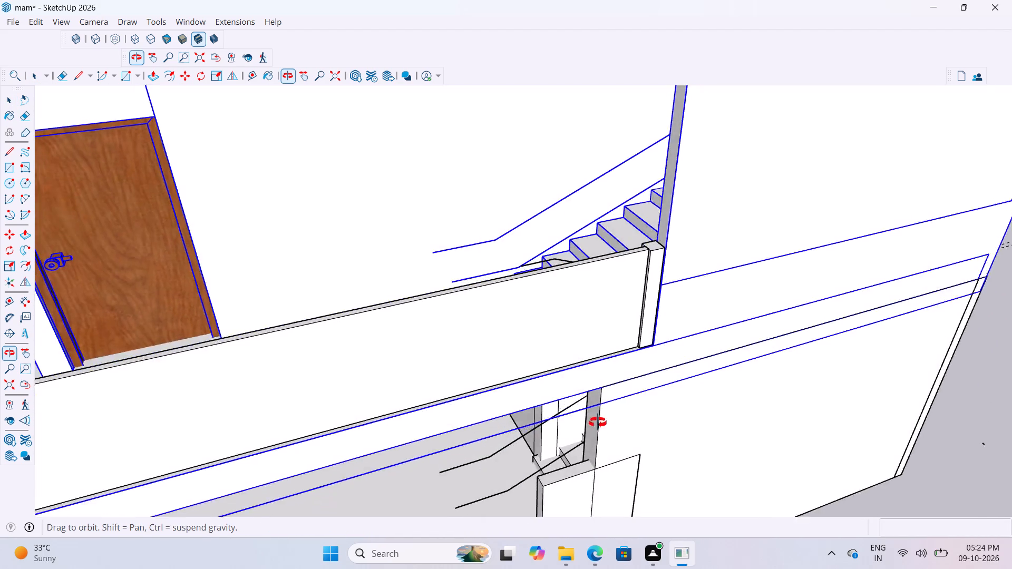
middle_click_drag(598, 423, 410, 423)
scroll(747, 416, "down", 20)
scroll(747, 416, "down", 1)
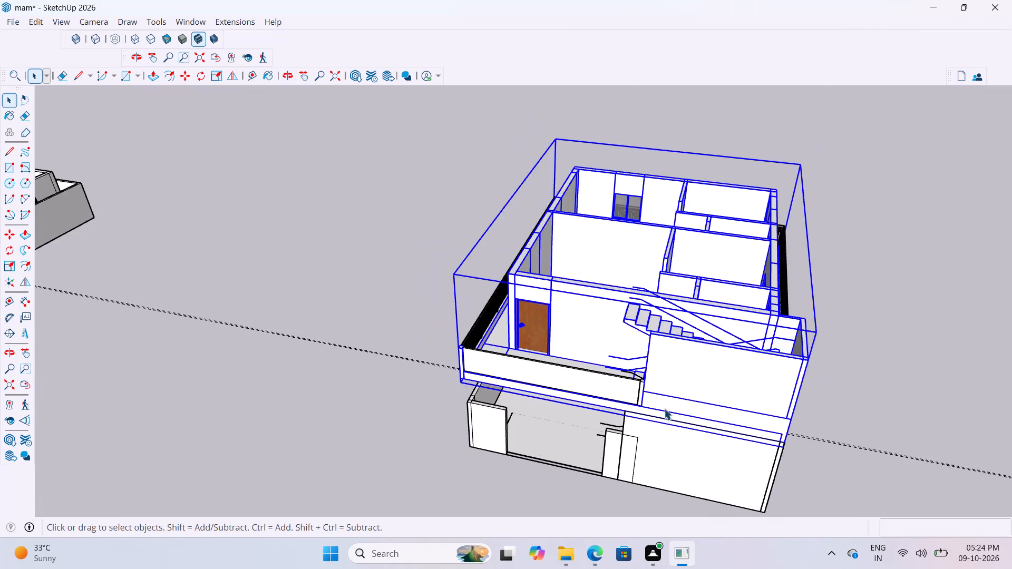
scroll(664, 408, "down", 3)
scroll(795, 396, "up", 3)
middle_click_drag(787, 368, 537, 375)
scroll(526, 364, "up", 8)
middle_click_drag(598, 349, 587, 345)
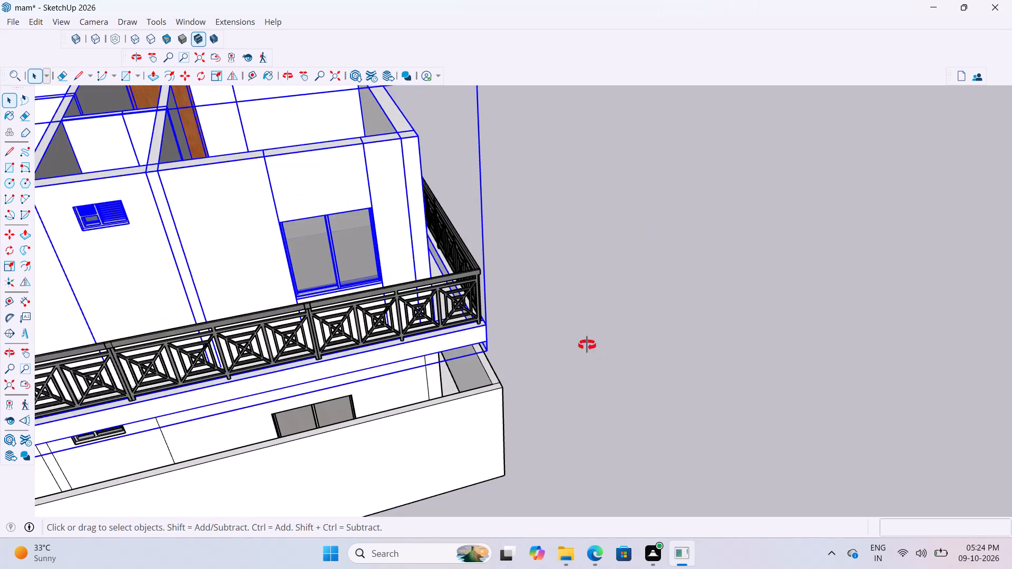
middle_click_drag(587, 345, 372, 274)
scroll(544, 455, "down", 1)
left_click(613, 366)
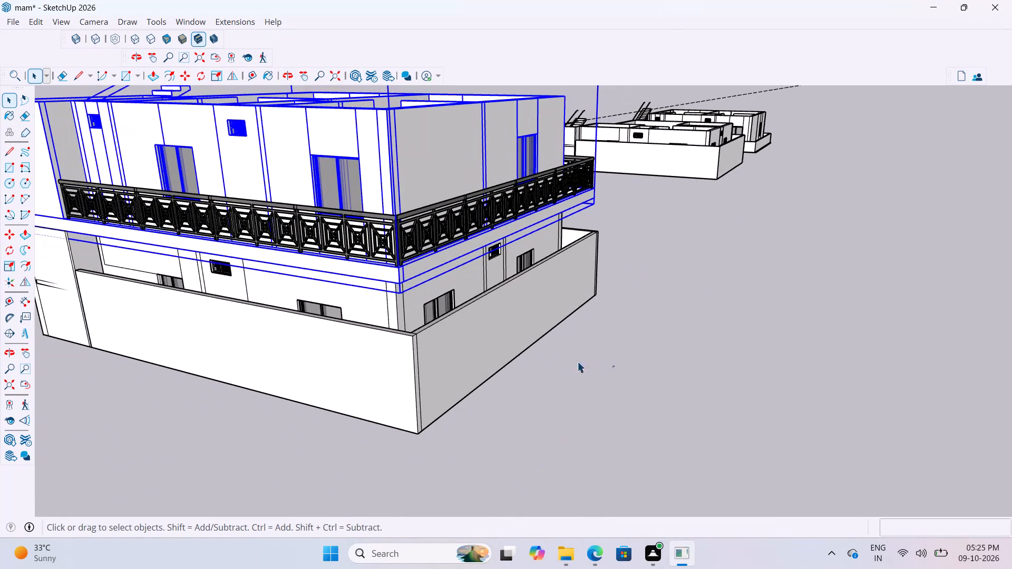
scroll(437, 291, "up", 6)
middle_click_drag(369, 244, 702, 243)
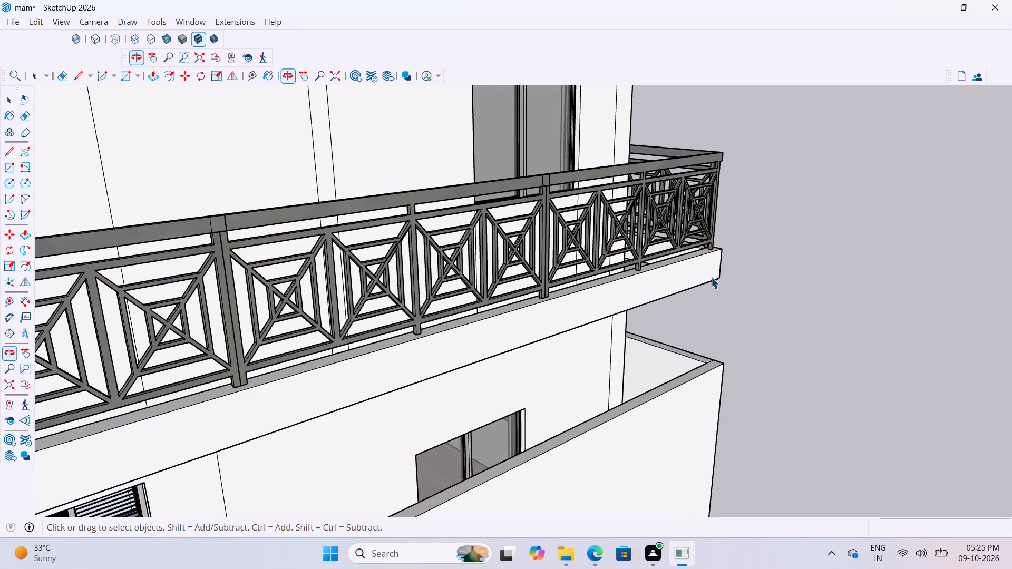
middle_click_drag(711, 277, 839, 329)
scroll(761, 330, "down", 15)
left_click(410, 420)
Examine the front balcony parapet's corner post where it meets the patterned side railing.
scroll(632, 345, "up", 3)
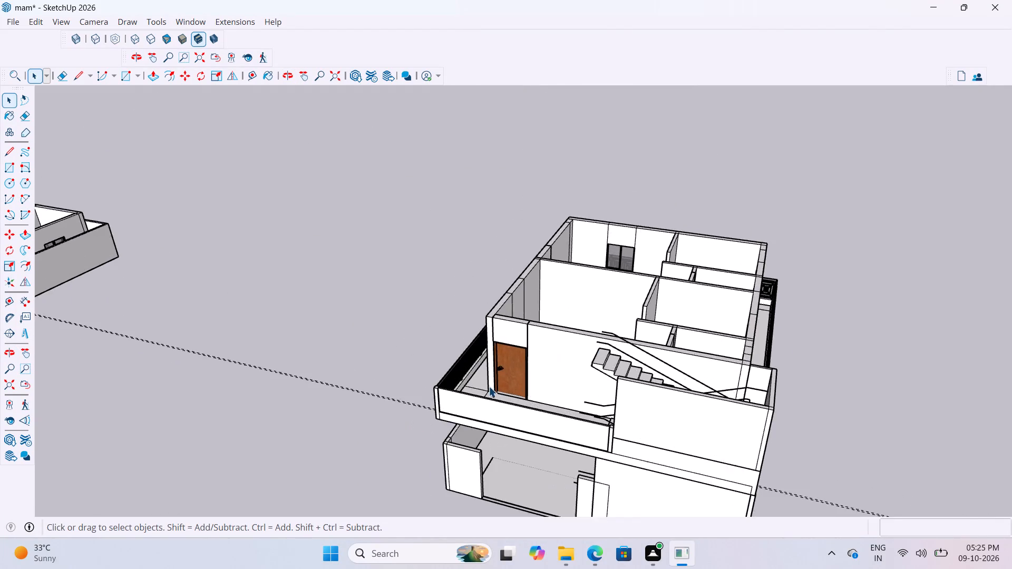
scroll(489, 386, "up", 4)
middle_click_drag(600, 307, 660, 288)
scroll(413, 380, "down", 9)
scroll(591, 402, "up", 7)
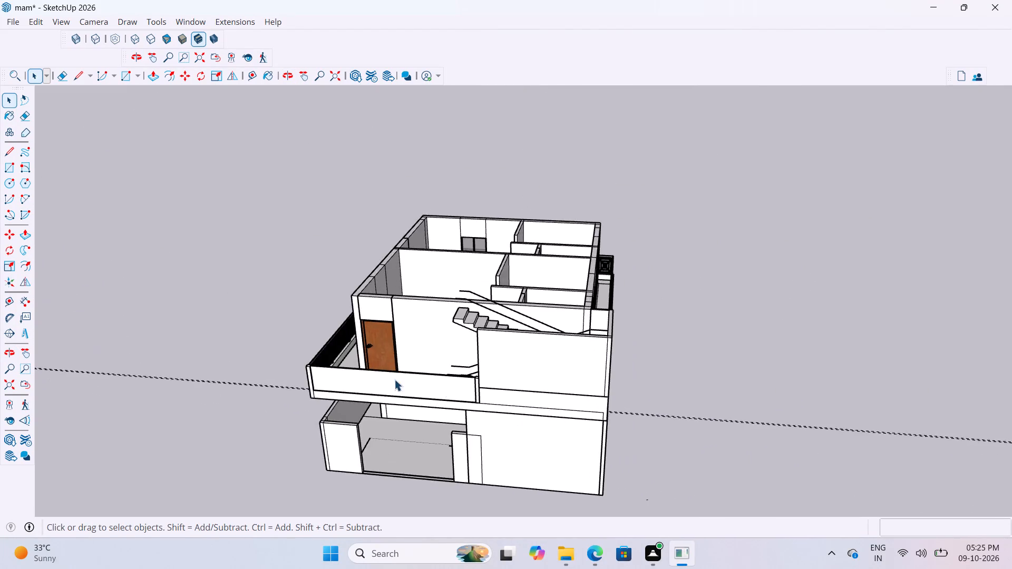
scroll(394, 379, "up", 8)
scroll(435, 361, "up", 3)
middle_click_drag(324, 288, 295, 327)
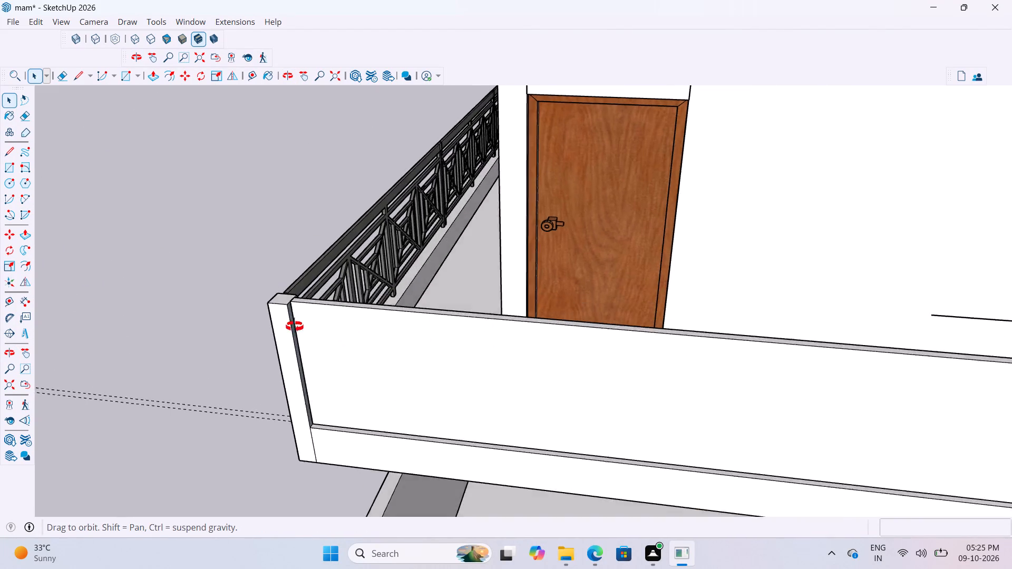
middle_click_drag(295, 327, 157, 404)
scroll(225, 285, "up", 6)
scroll(285, 286, "down", 7)
middle_click_drag(363, 292, 289, 306)
scroll(293, 264, "up", 12)
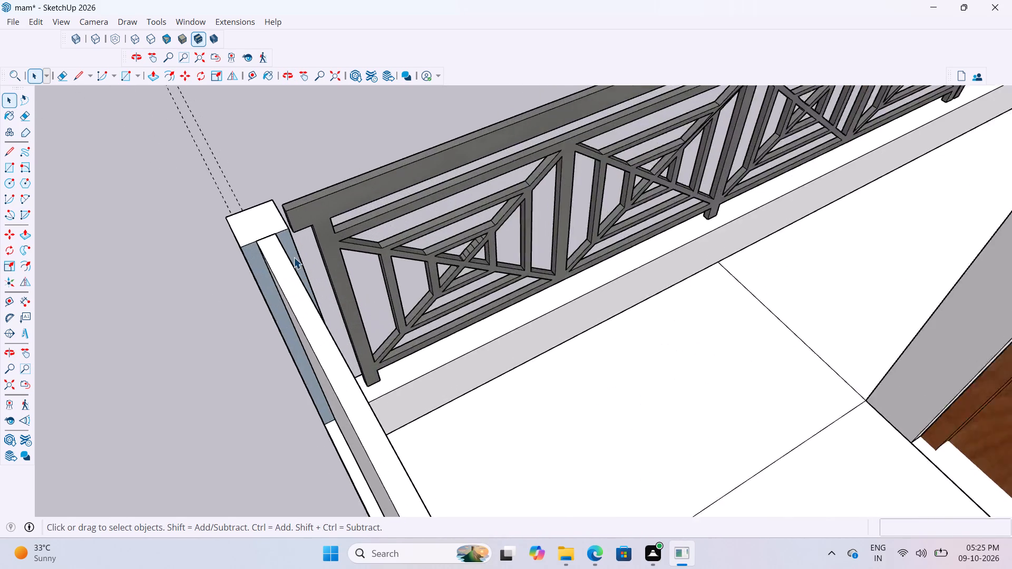
scroll(294, 257, "up", 3)
scroll(307, 253, "down", 5)
middle_click_drag(343, 274, 521, 224)
scroll(490, 222, "down", 10)
scroll(518, 283, "down", 2)
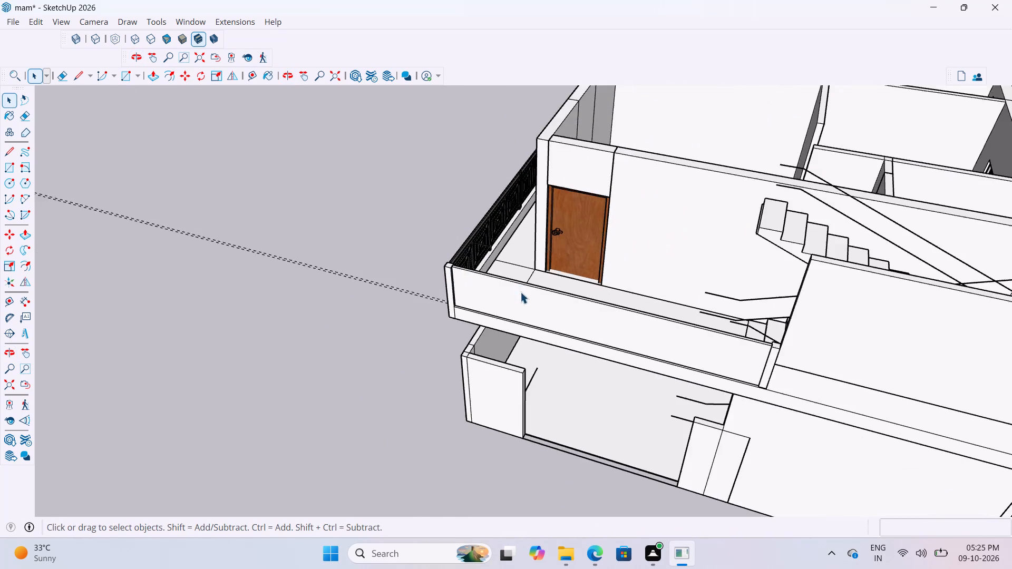
Examine the ground-floor front opening, its short side wall and the foot of the staircase behind it.
scroll(520, 292, "down", 8)
middle_click_drag(570, 302, 606, 279)
scroll(664, 310, "up", 16)
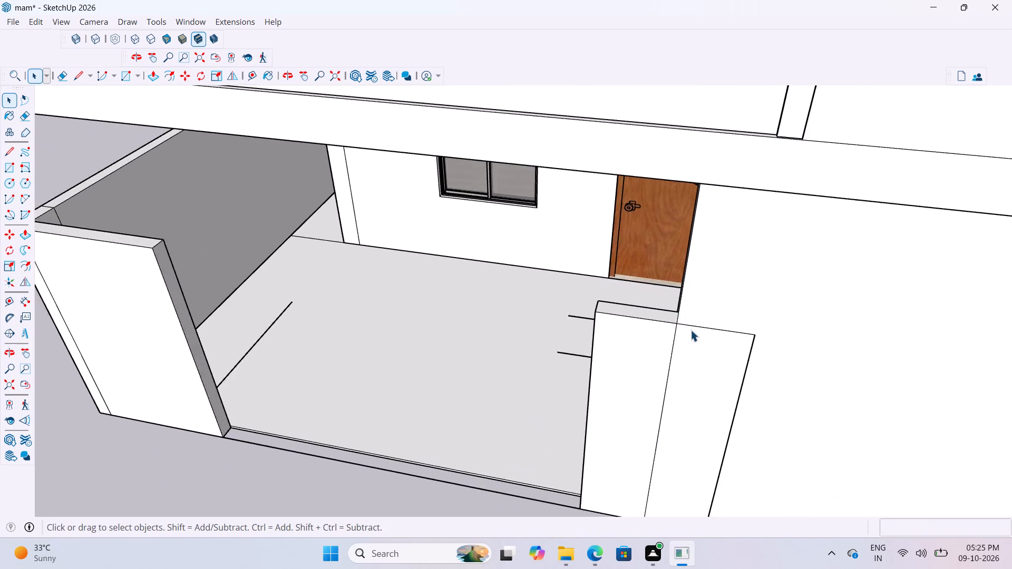
scroll(690, 330, "up", 2)
middle_click_drag(718, 316, 1005, 344)
scroll(1005, 344, "down", 1)
scroll(673, 332, "down", 6)
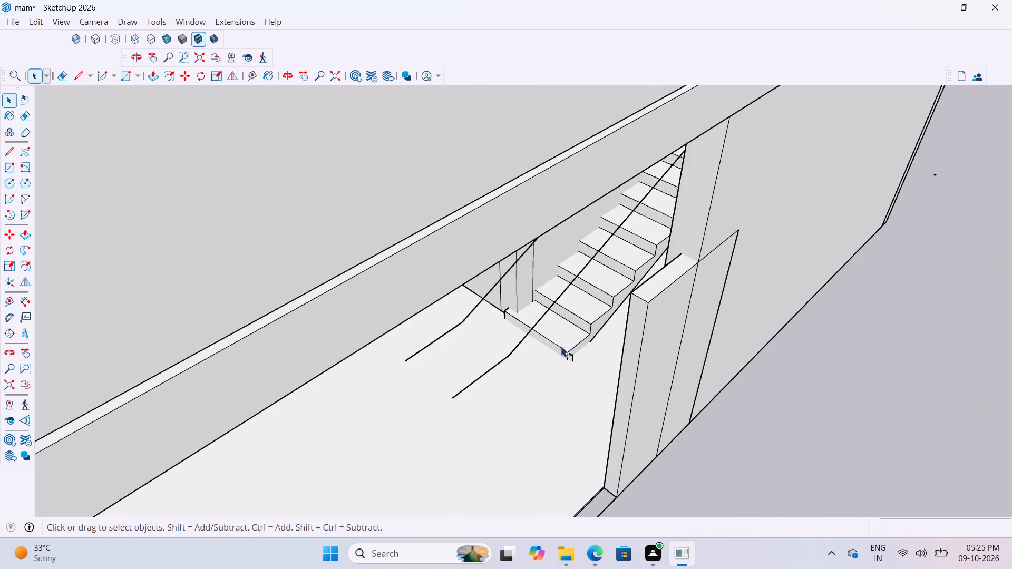
scroll(560, 346, "down", 6)
scroll(640, 402, "up", 4)
middle_click_drag(640, 401, 355, 396)
scroll(617, 419, "down", 9)
middle_click_drag(605, 390, 643, 340)
scroll(589, 346, "up", 4)
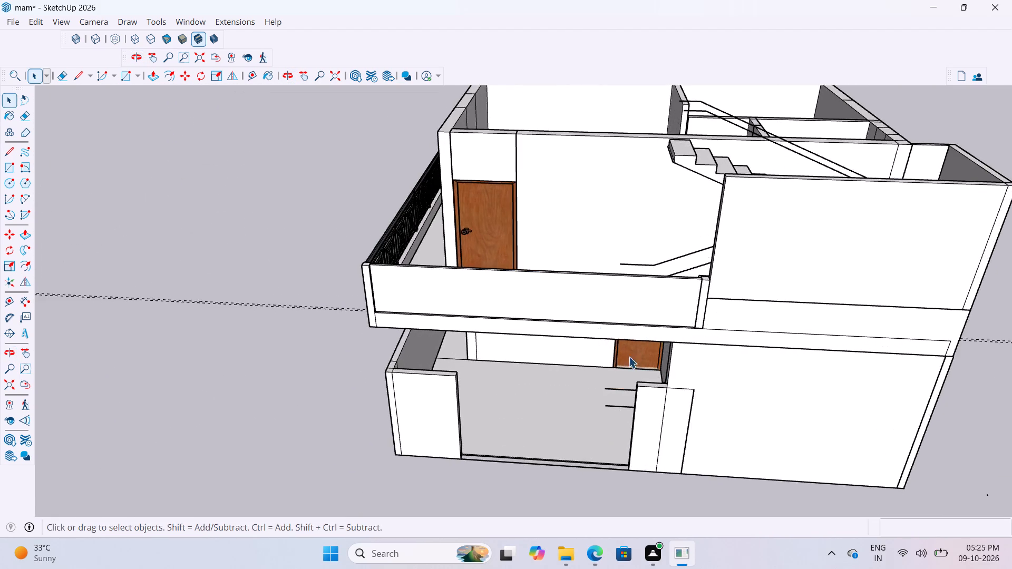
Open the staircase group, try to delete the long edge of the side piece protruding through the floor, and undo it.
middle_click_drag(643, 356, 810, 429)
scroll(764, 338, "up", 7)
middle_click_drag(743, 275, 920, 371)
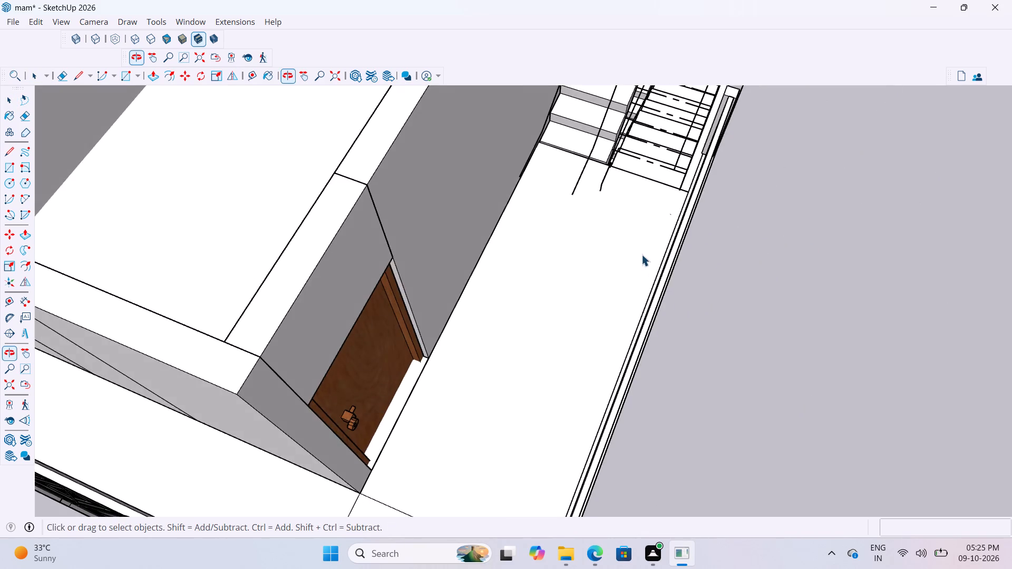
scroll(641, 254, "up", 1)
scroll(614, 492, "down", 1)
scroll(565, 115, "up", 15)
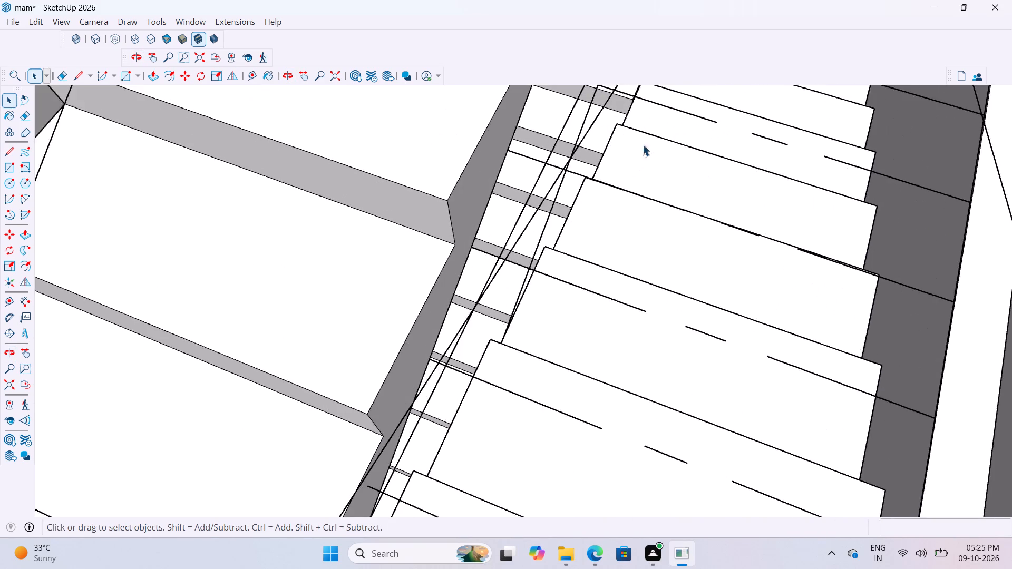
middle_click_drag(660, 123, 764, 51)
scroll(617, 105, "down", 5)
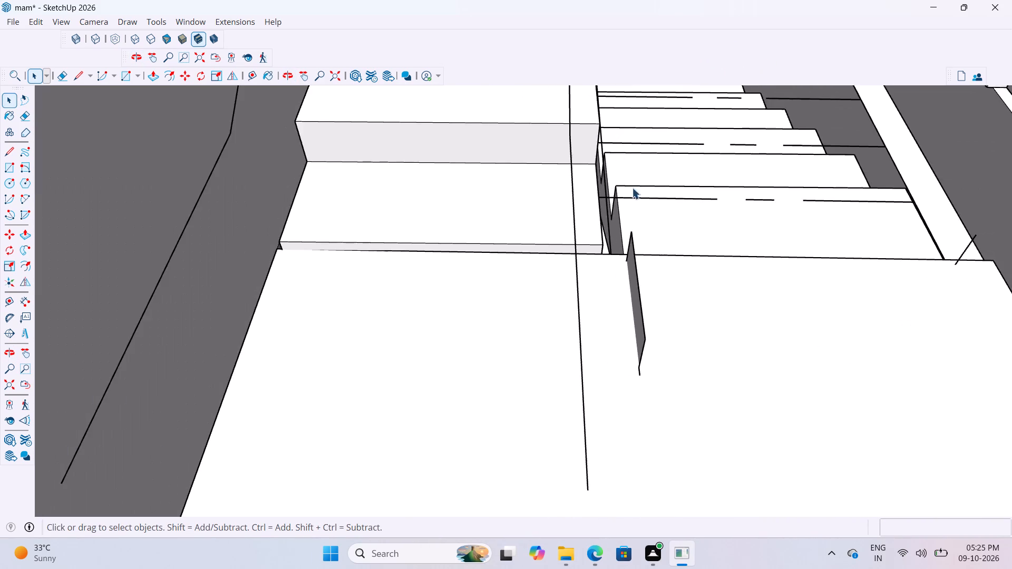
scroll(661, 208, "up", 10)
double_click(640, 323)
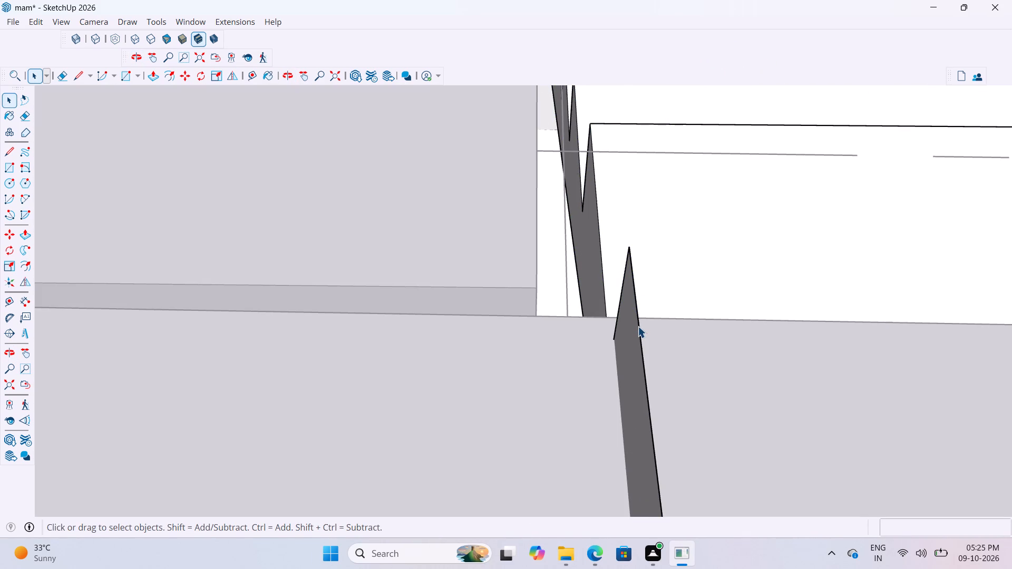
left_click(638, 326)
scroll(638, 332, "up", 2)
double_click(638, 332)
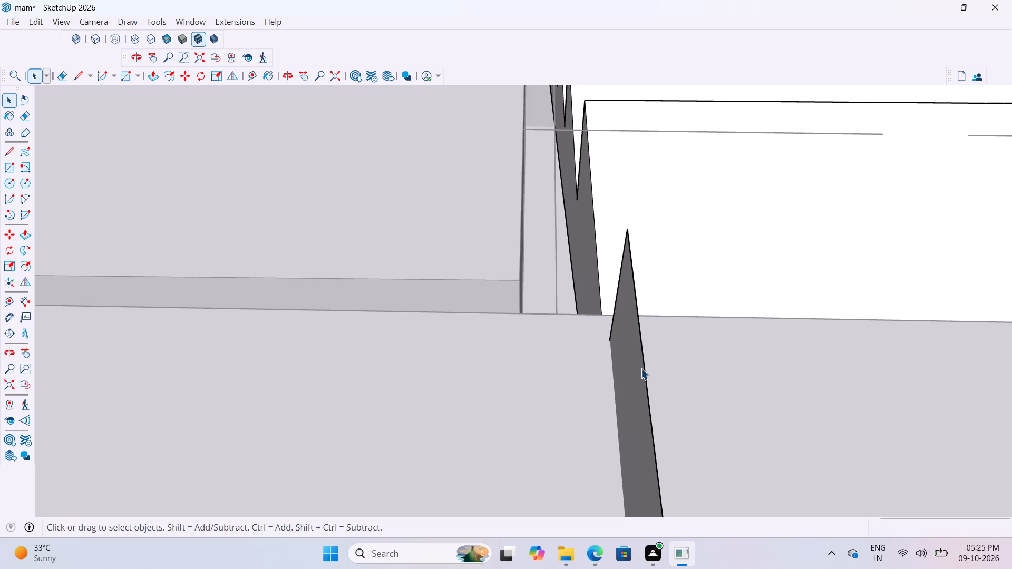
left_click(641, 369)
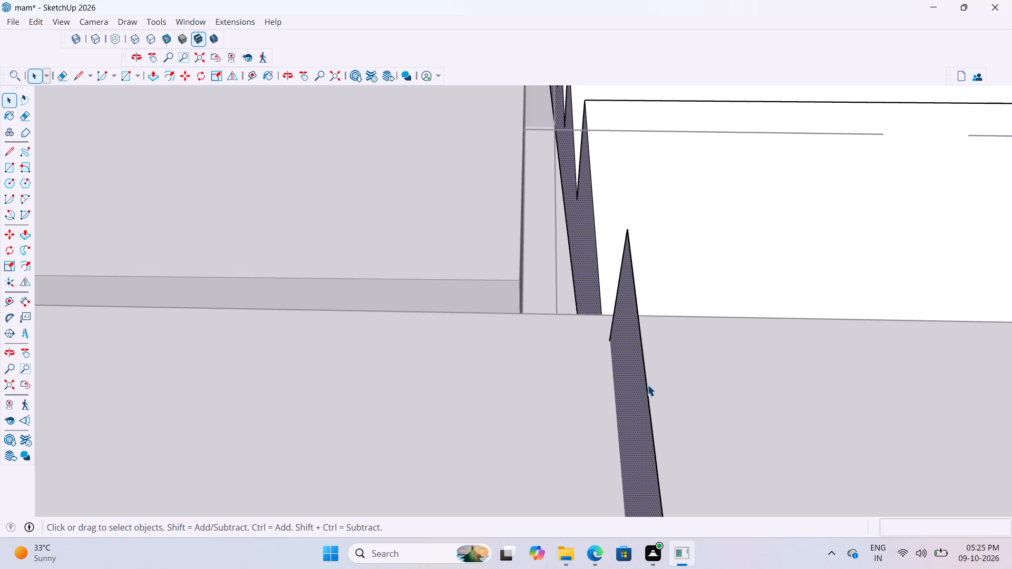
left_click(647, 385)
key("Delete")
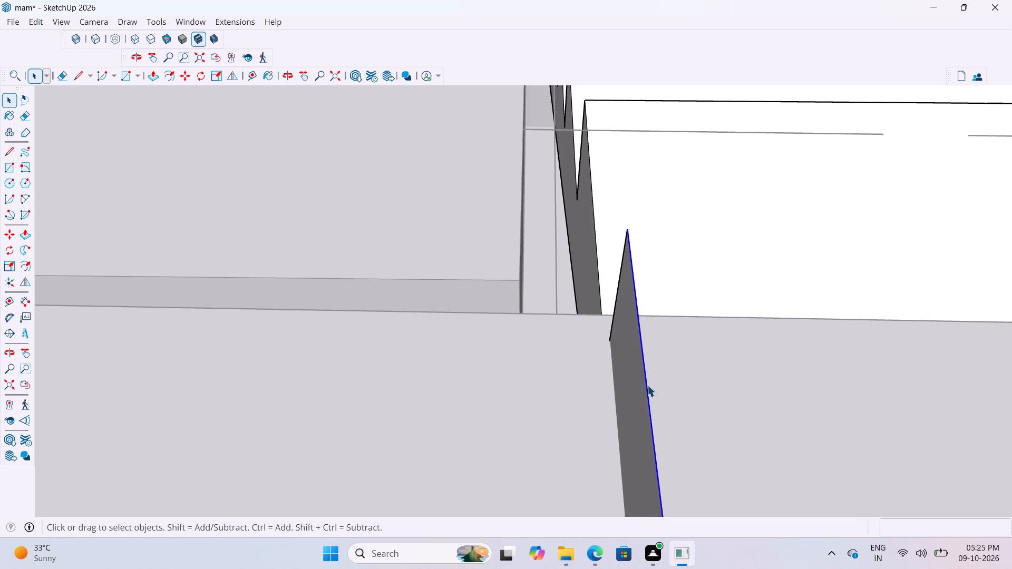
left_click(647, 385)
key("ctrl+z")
Examine the protruding stair side face and the geometry connected to it, then clear the selection and close the group.
scroll(635, 333, "up", 4)
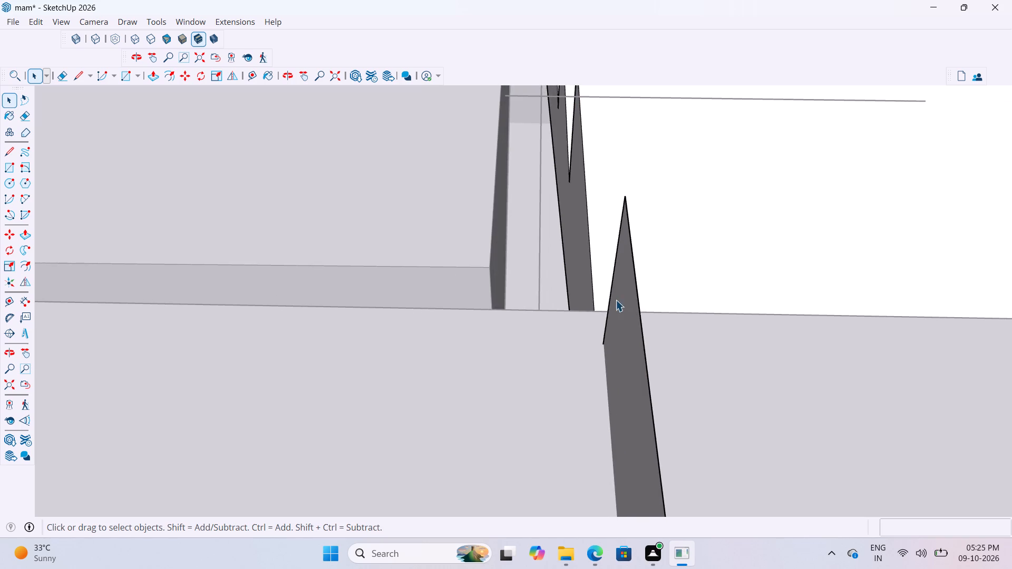
middle_click_drag(630, 298, 1011, 282)
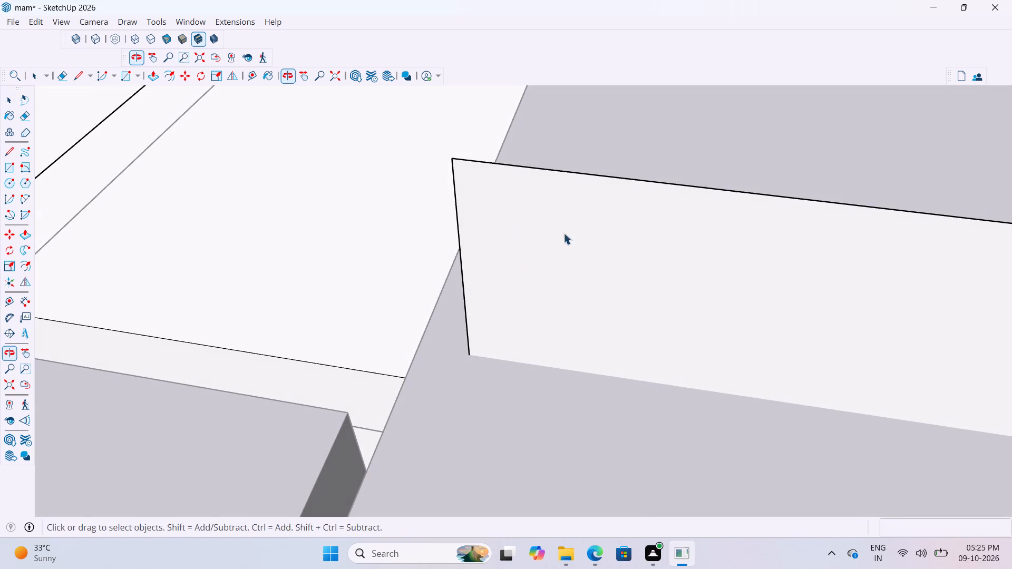
left_click(634, 222)
scroll(611, 238, "down", 4)
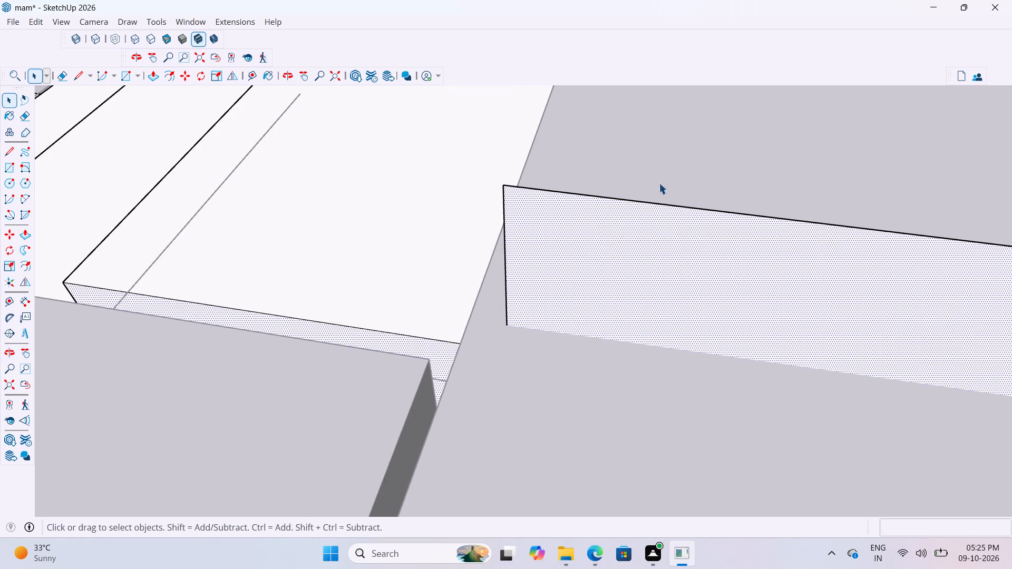
left_click(664, 176)
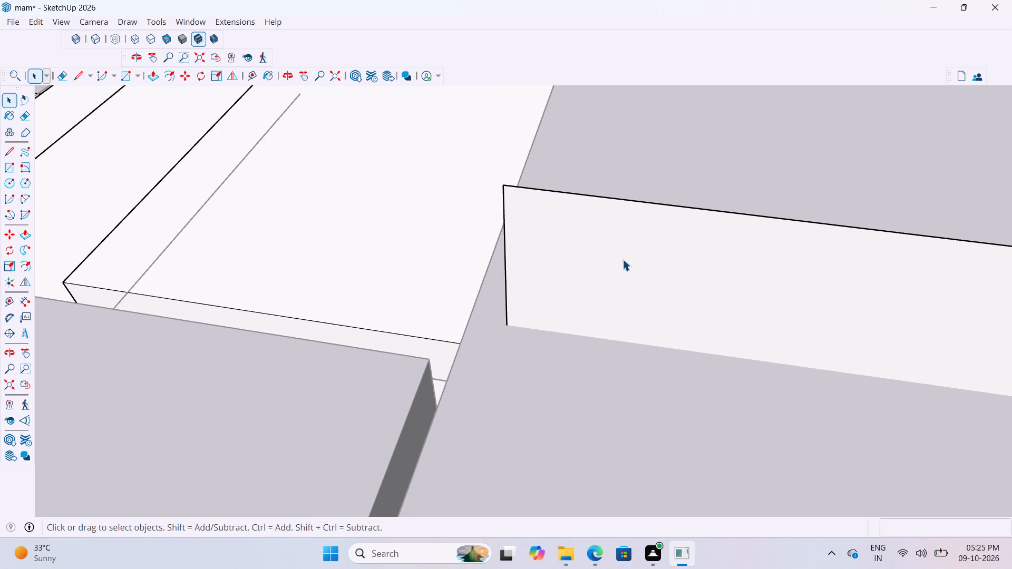
double_click(622, 259)
triple_click(621, 259)
left_click(621, 259)
scroll(542, 277, "down", 4)
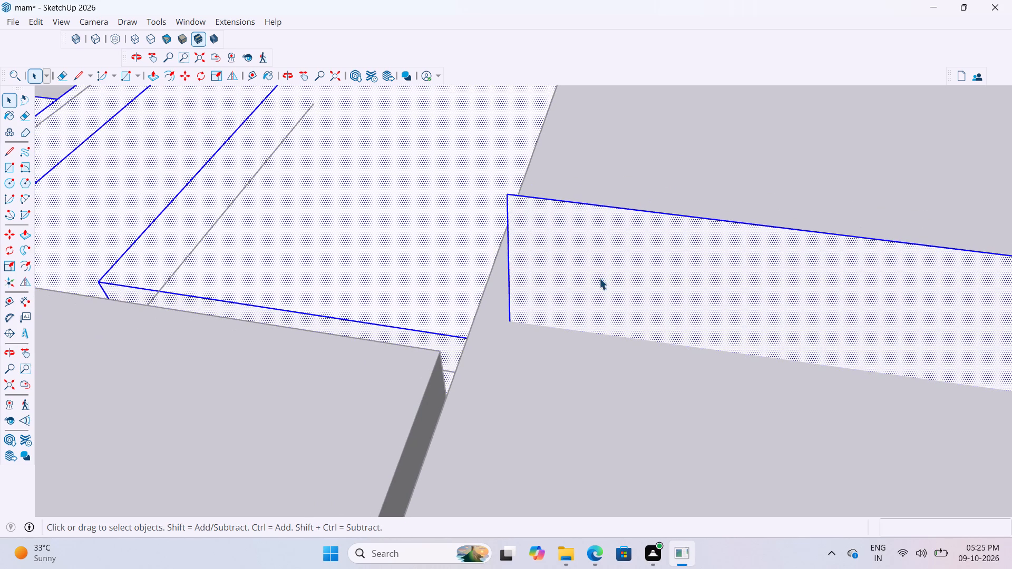
scroll(495, 302, "down", 11)
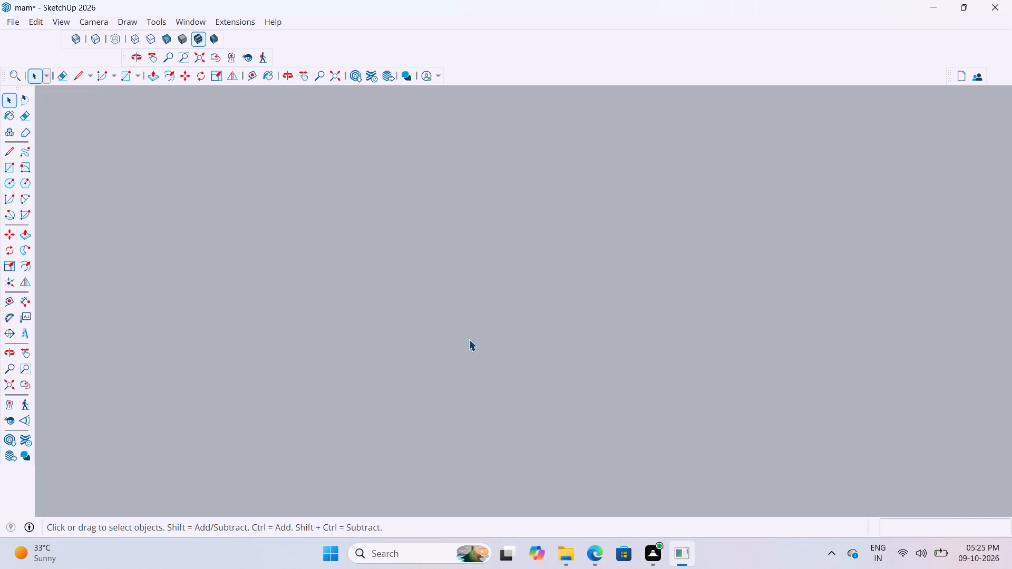
scroll(469, 339, "down", 6)
left_click(333, 83)
scroll(327, 256, "down", 10)
left_click(623, 164)
scroll(590, 160, "up", 10)
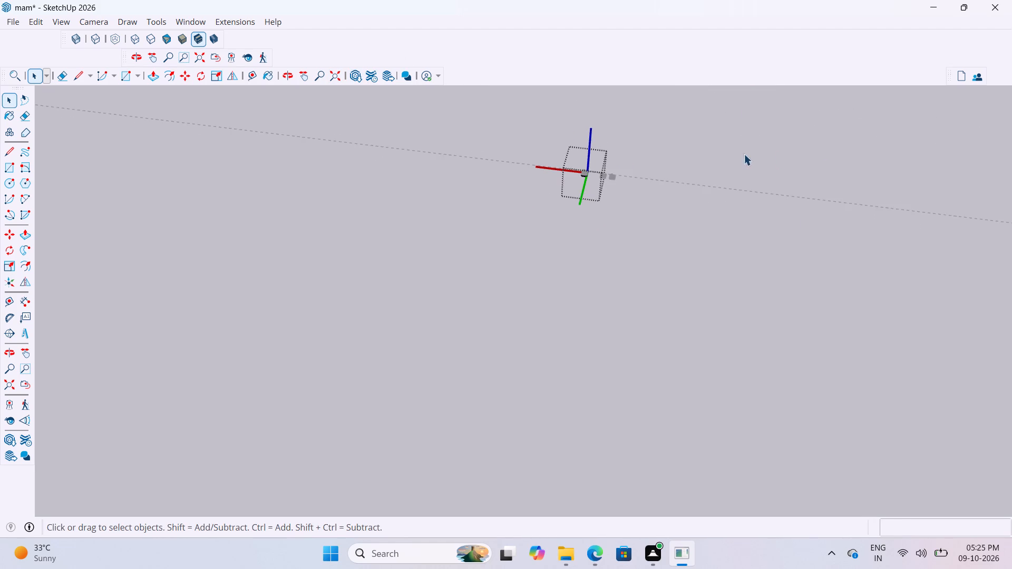
left_click(743, 152)
Bring up the Glass material collection for painting the front balcony parapet.
scroll(600, 151, "up", 20)
scroll(600, 151, "up", 14)
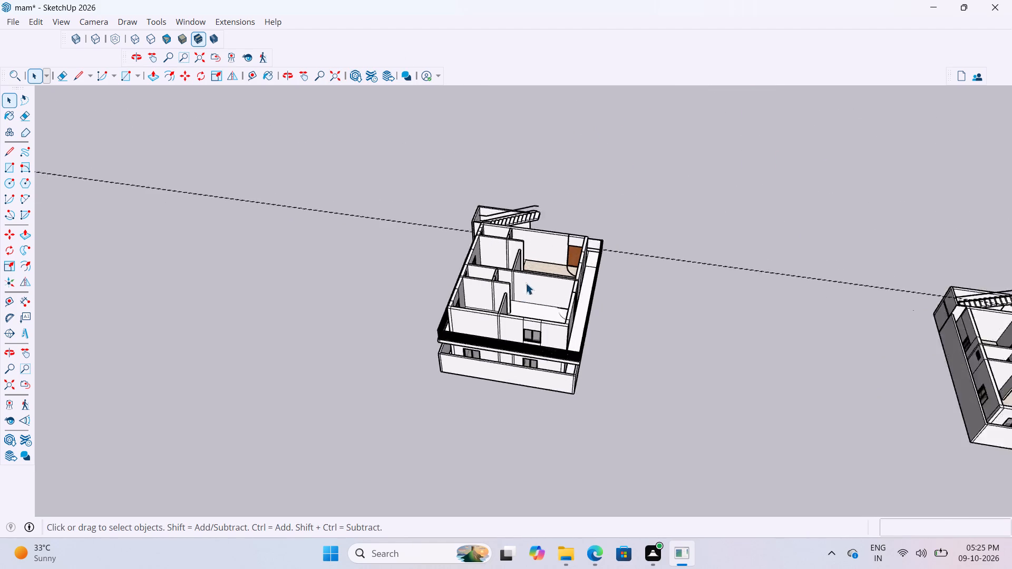
scroll(523, 259, "down", 5)
middle_click_drag(677, 209, 142, 172)
scroll(589, 333, "up", 4)
left_click(748, 387)
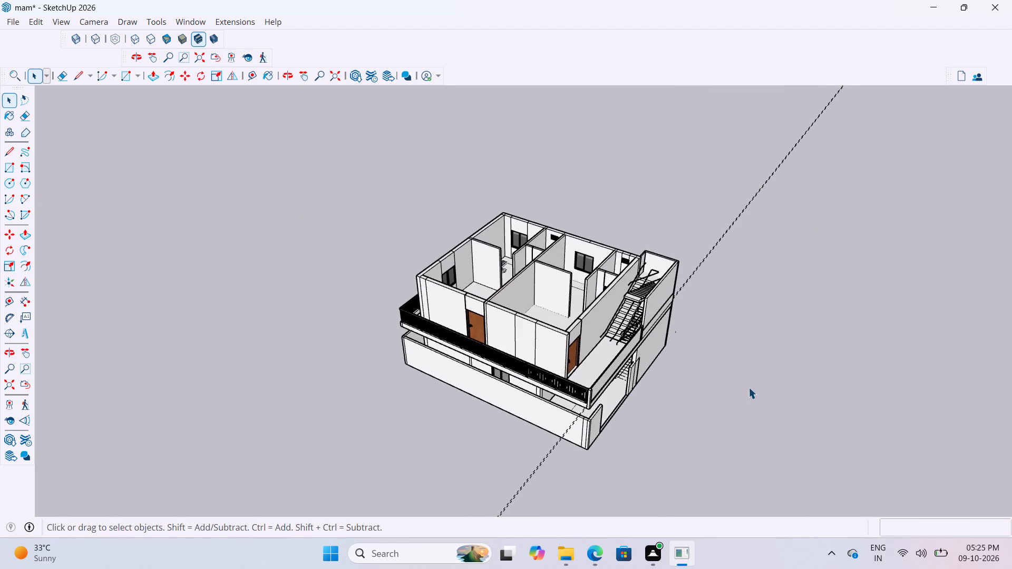
scroll(592, 372, "up", 8)
middle_click_drag(695, 311, 355, 280)
scroll(397, 329, "up", 10)
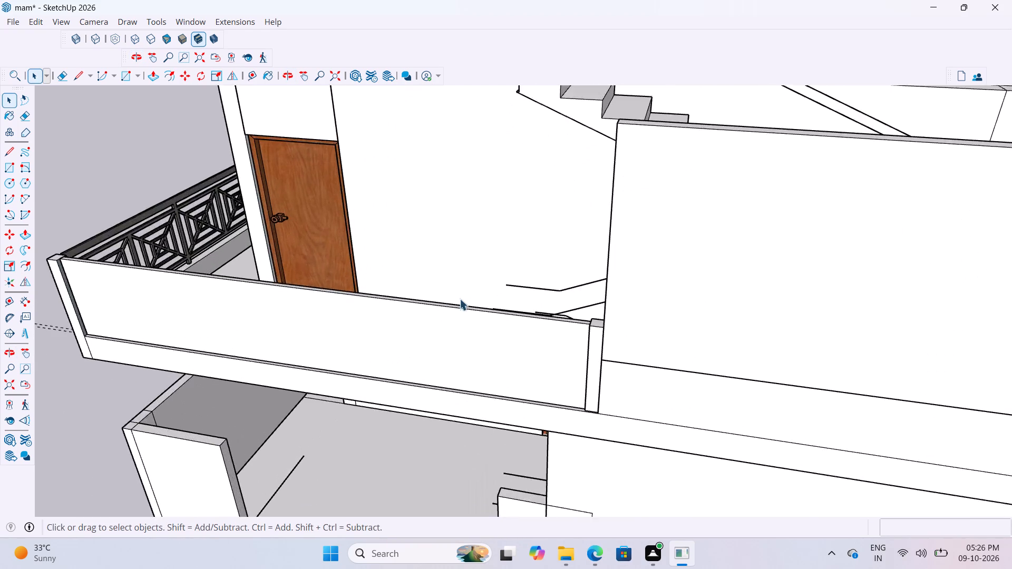
scroll(460, 299, "up", 2)
middle_click_drag(480, 293, 531, 300)
scroll(361, 374, "down", 17)
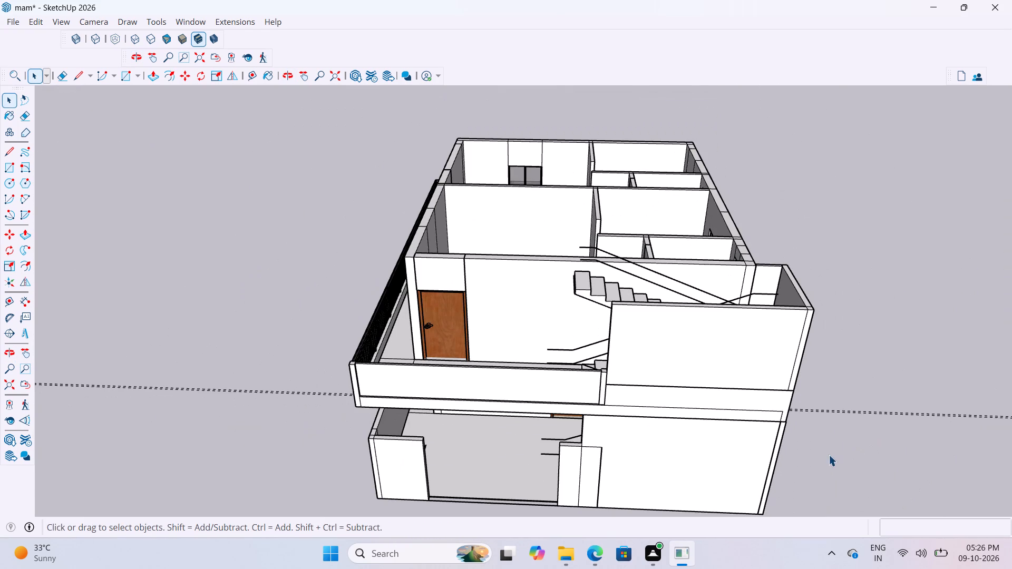
key("b")
scroll(893, 439, "down", 11)
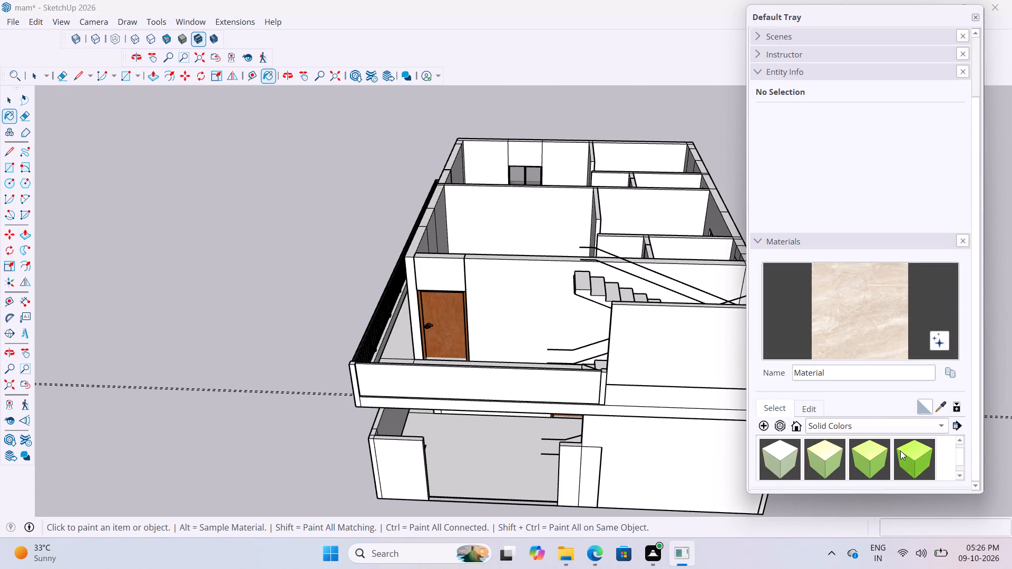
scroll(898, 453, "down", 2)
left_click(917, 427)
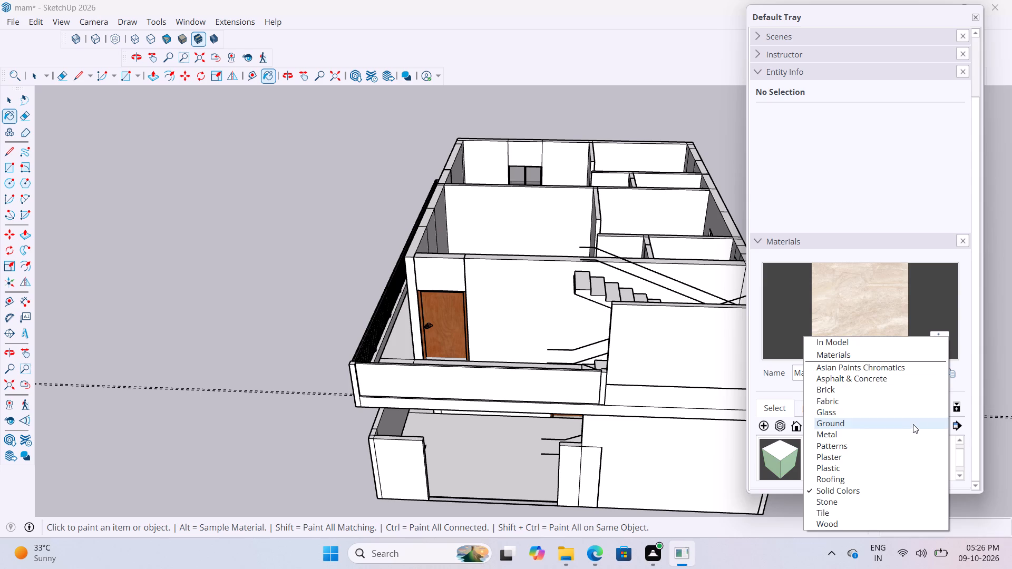
left_click(866, 416)
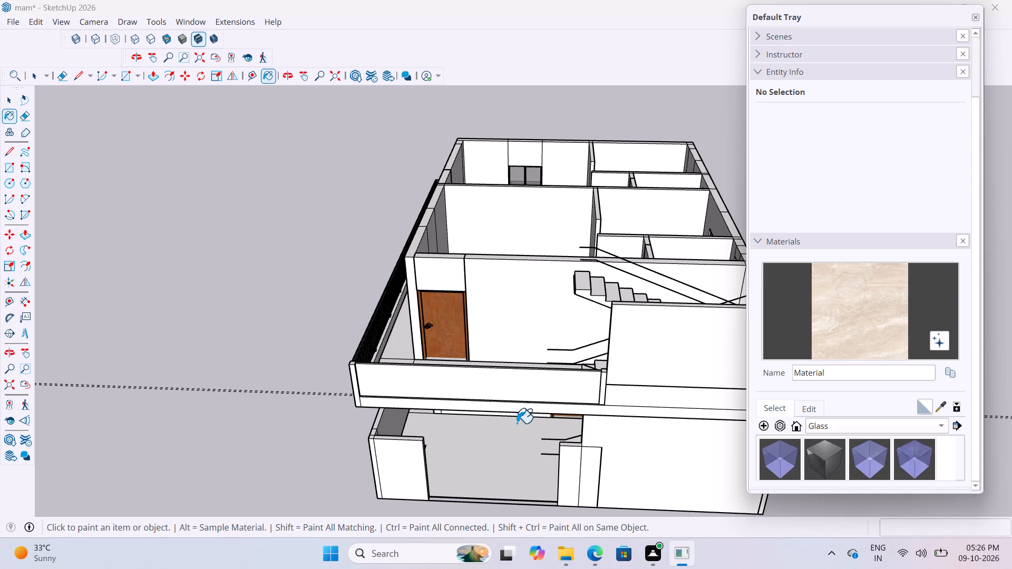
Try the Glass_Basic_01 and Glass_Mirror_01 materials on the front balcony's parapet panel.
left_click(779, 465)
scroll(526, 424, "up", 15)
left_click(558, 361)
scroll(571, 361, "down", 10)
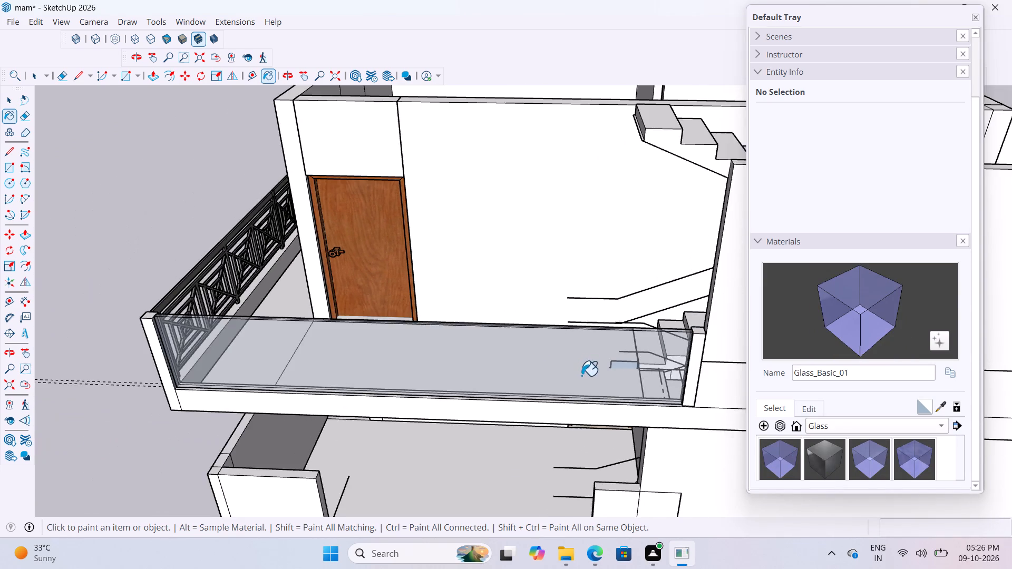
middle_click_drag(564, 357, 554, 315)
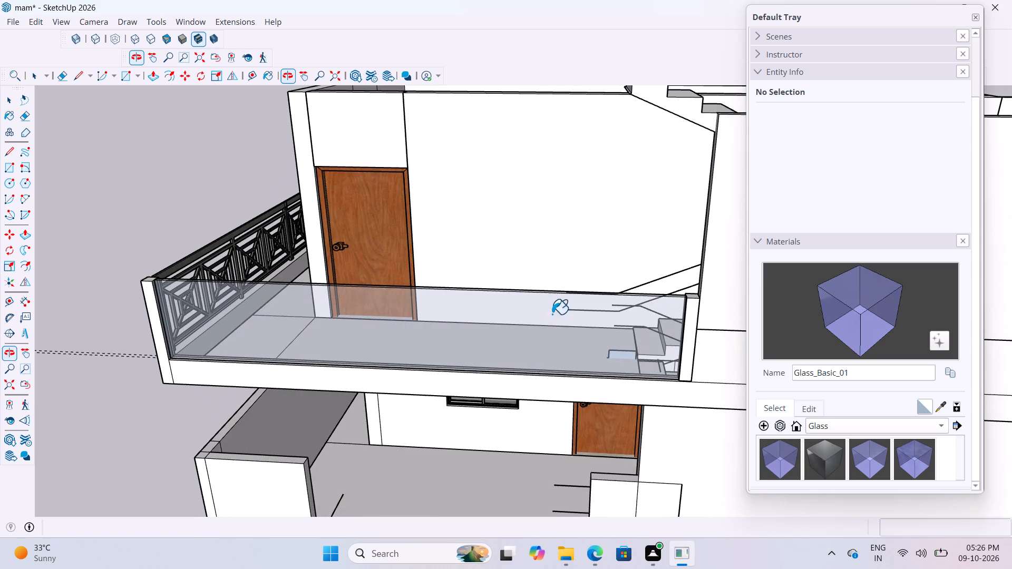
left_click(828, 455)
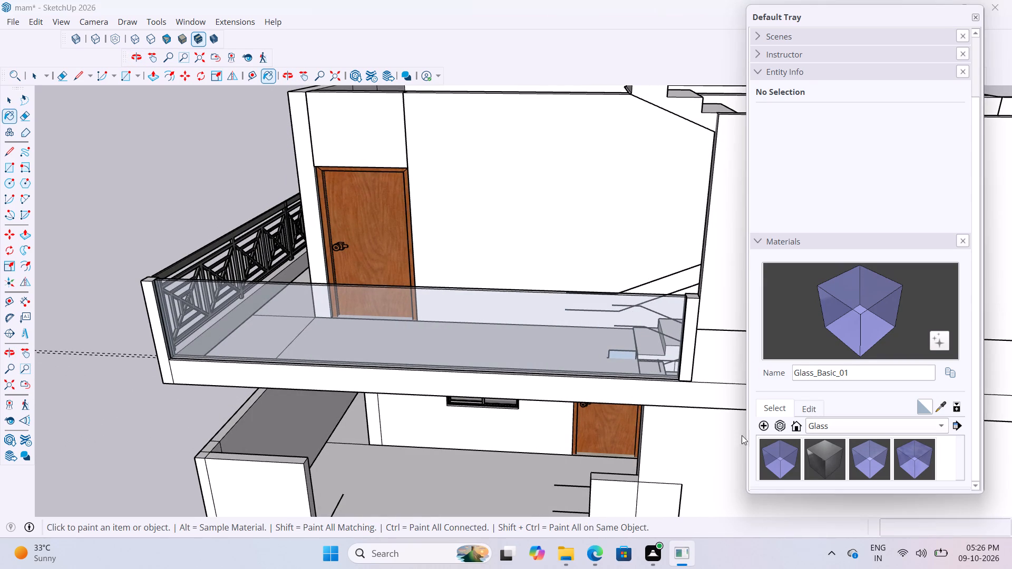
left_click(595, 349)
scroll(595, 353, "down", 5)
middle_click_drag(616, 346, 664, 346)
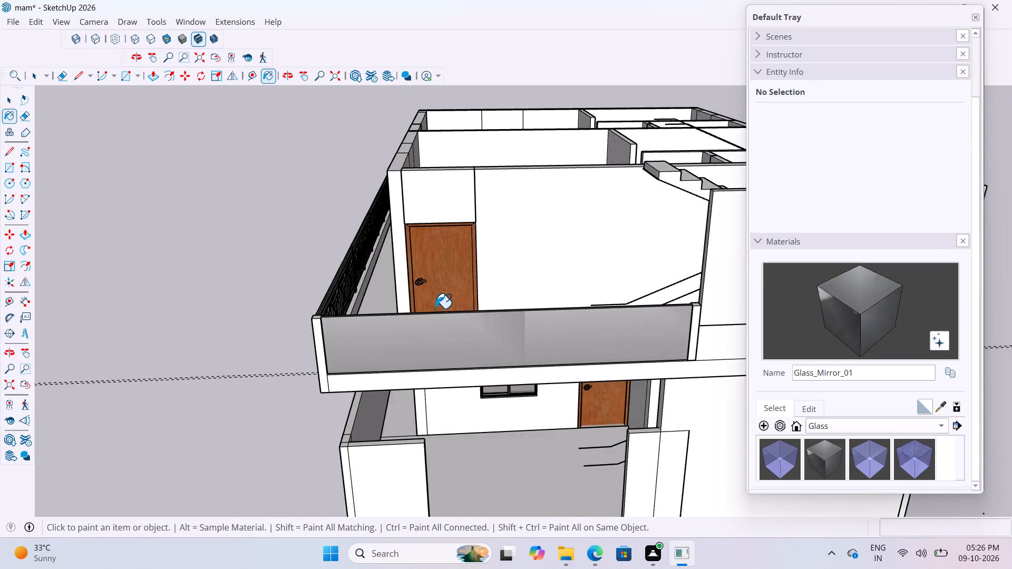
Paint the front balcony's parapet panel with the Glass_Safety_01 material.
scroll(433, 307, "down", 16)
left_click(879, 469)
scroll(521, 300, "up", 14)
left_click(472, 329)
scroll(506, 347, "down", 5)
middle_click_drag(516, 318, 519, 316)
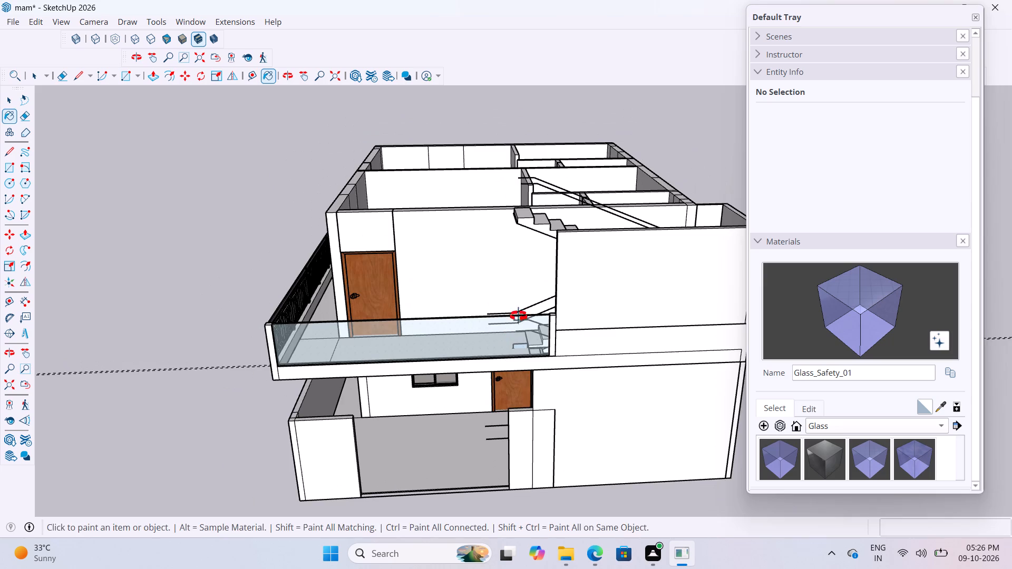
middle_click_drag(519, 316, 545, 313)
key("space")
Examine the glass parapet panel against the patterned side railing, the door and the staircase from several sides of the house.
left_click(251, 281)
scroll(514, 295, "up", 7)
scroll(489, 290, "down", 9)
middle_click_drag(477, 323, 519, 332)
left_click(218, 301)
scroll(609, 257, "up", 7)
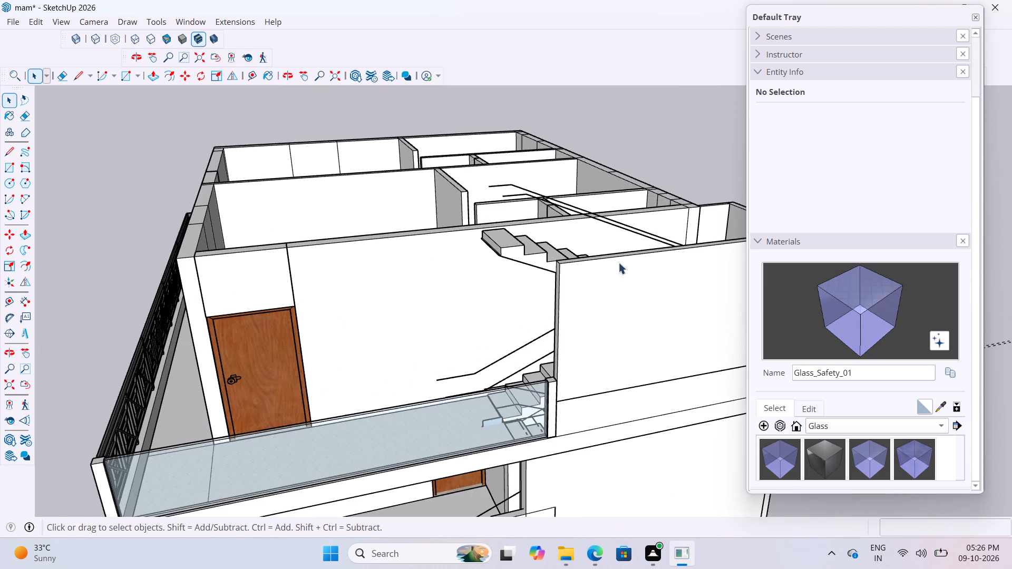
middle_click_drag(610, 272, 493, 263)
scroll(378, 339, "up", 7)
scroll(506, 336, "down", 13)
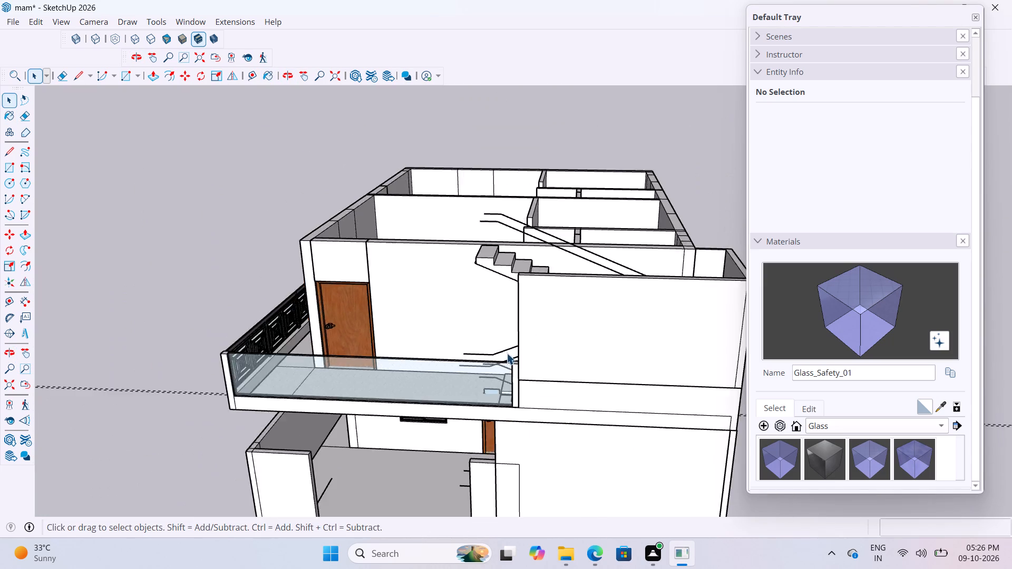
scroll(507, 353, "down", 10)
left_click(643, 244)
scroll(467, 343, "up", 10)
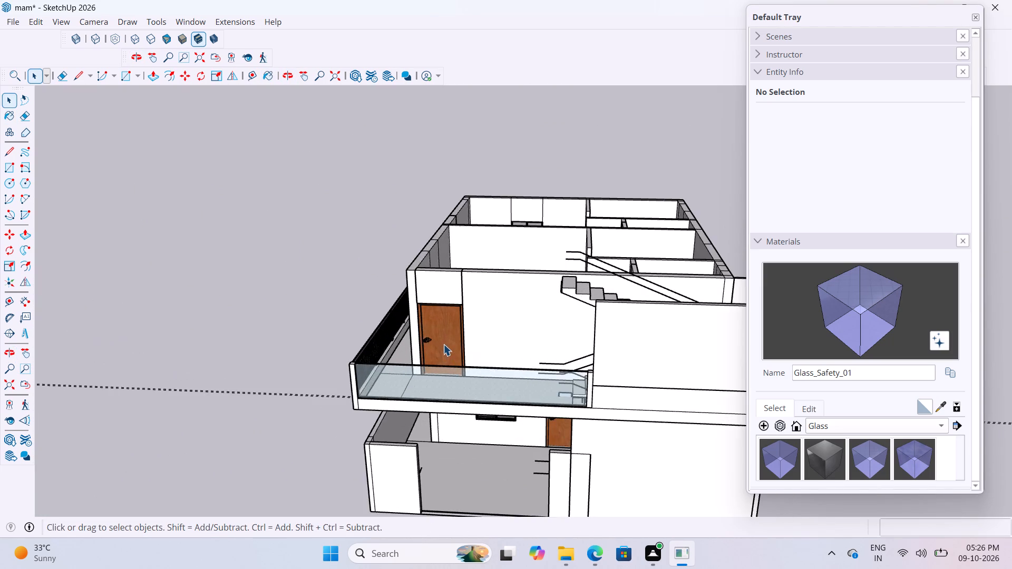
middle_click_drag(443, 340, 423, 352)
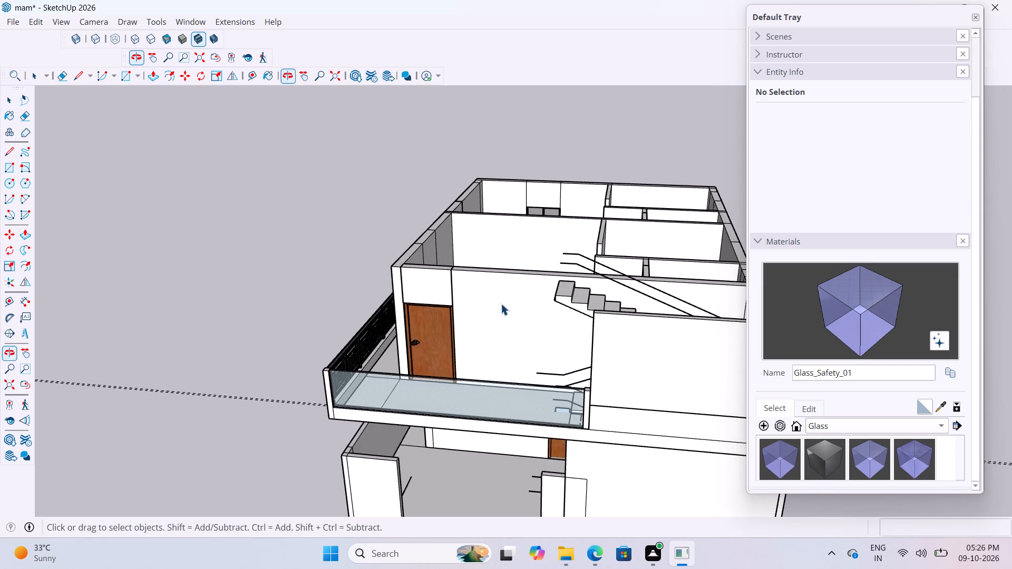
scroll(522, 322, "down", 4)
middle_click_drag(540, 326, 742, 332)
scroll(609, 316, "down", 4)
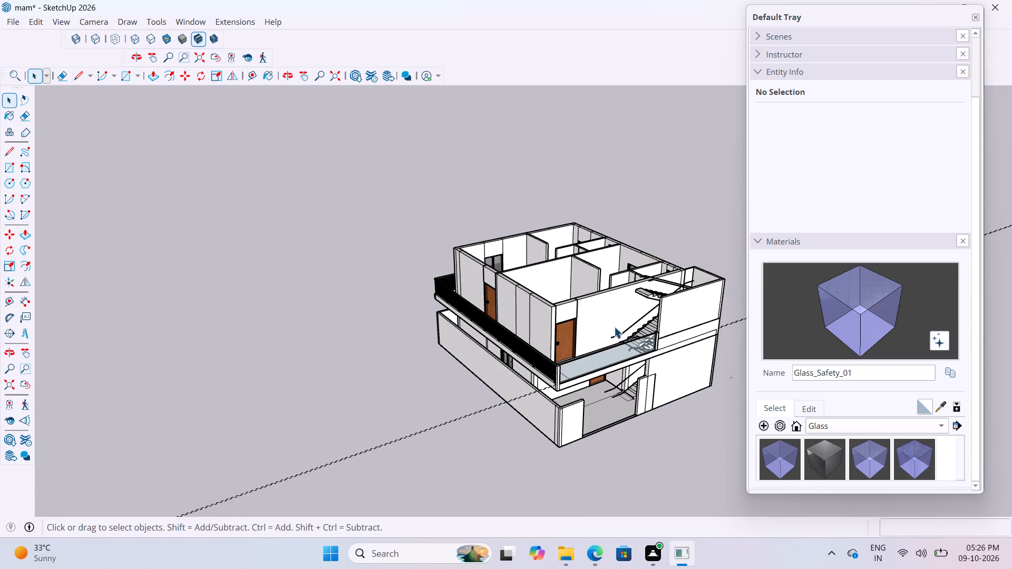
middle_click_drag(660, 298, 541, 298)
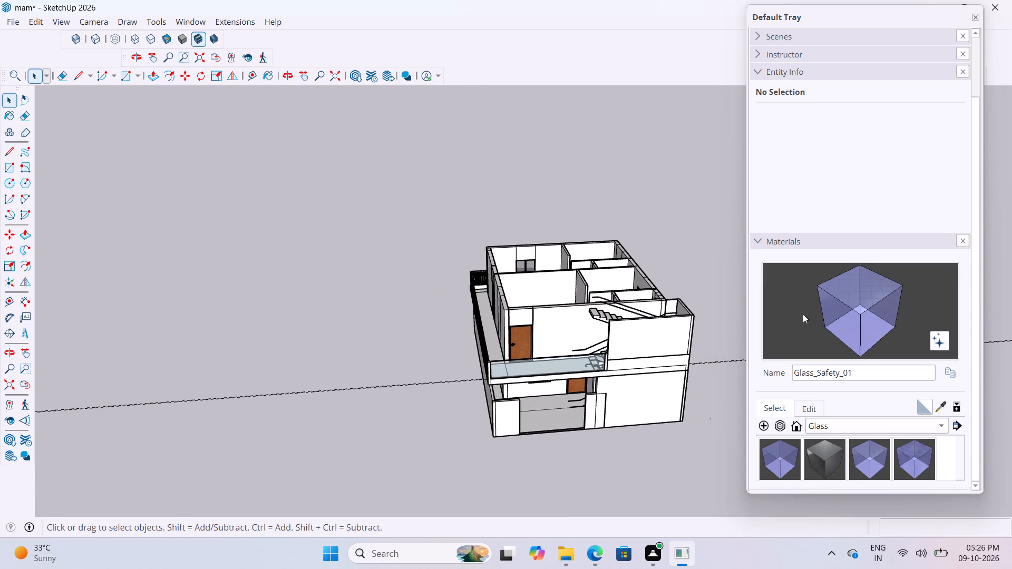
scroll(510, 272, "up", 6)
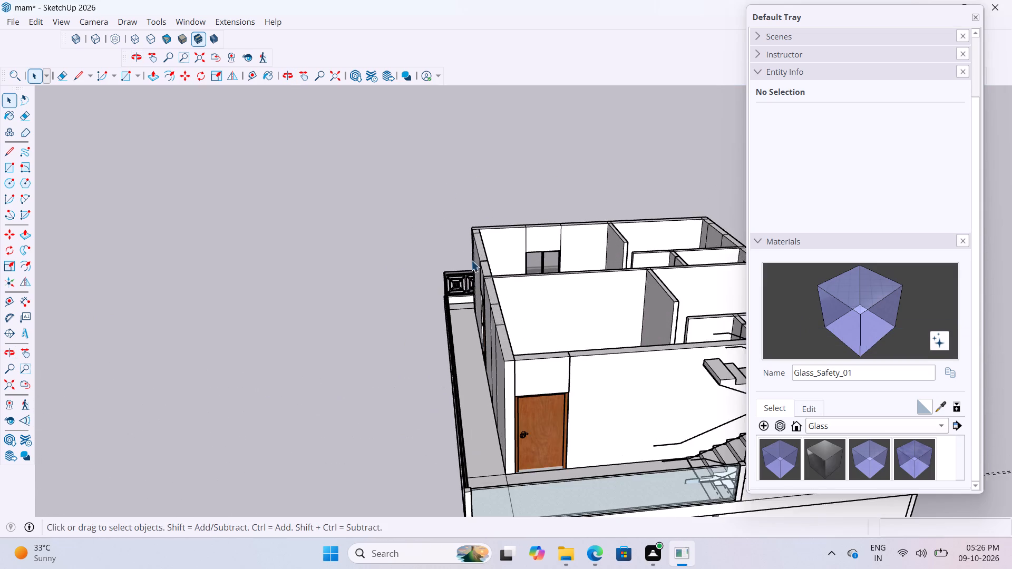
Examine the house from the glass balcony front, the staircase side and the side with the patterned railing.
scroll(456, 270, "down", 4)
middle_click_drag(458, 291, 408, 276)
scroll(495, 291, "down", 4)
middle_click_drag(478, 303, 499, 293)
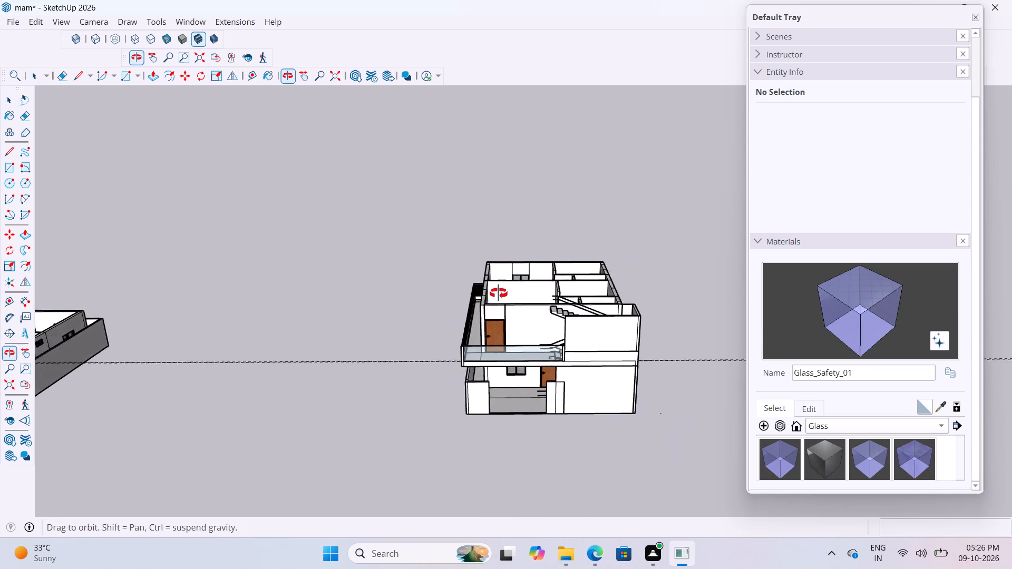
middle_click_drag(499, 293, 453, 321)
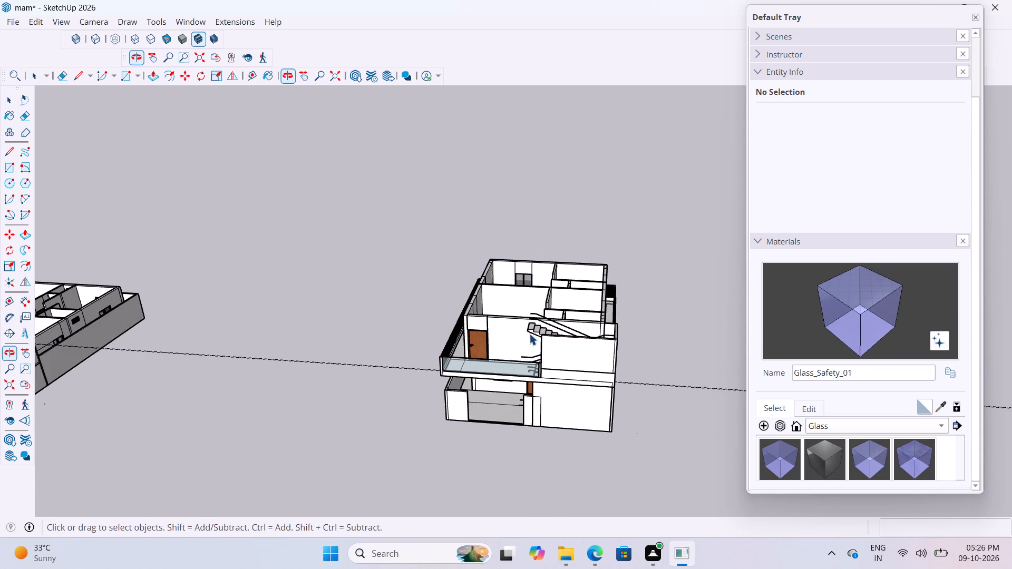
scroll(532, 334, "up", 15)
middle_click_drag(558, 307, 719, 311)
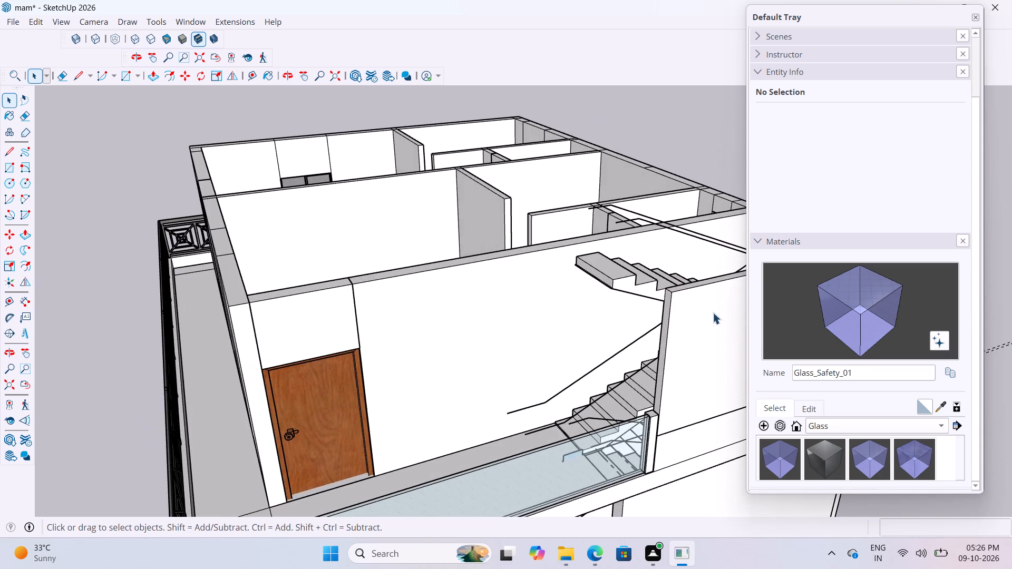
scroll(672, 331, "down", 9)
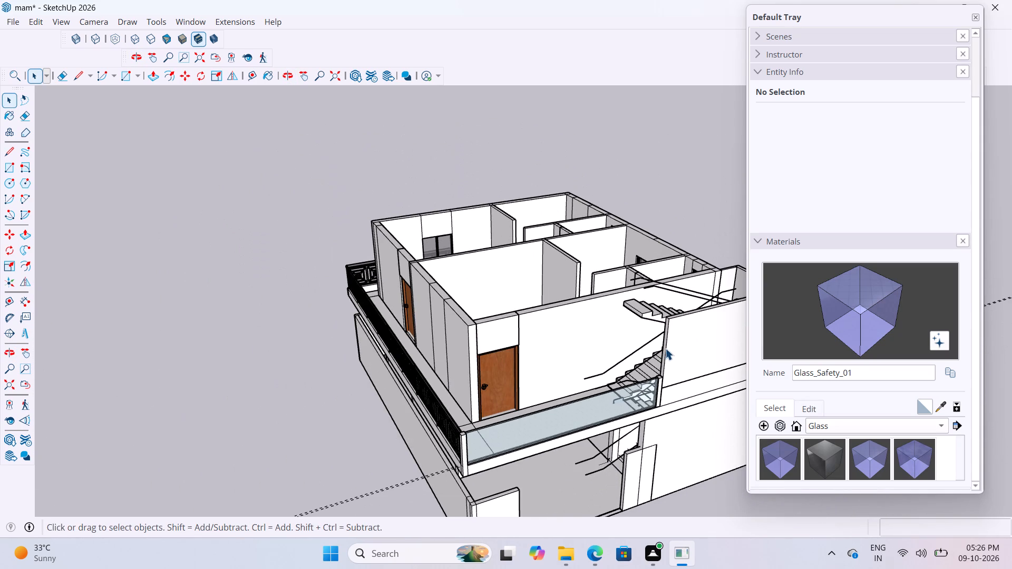
scroll(627, 337, "up", 2)
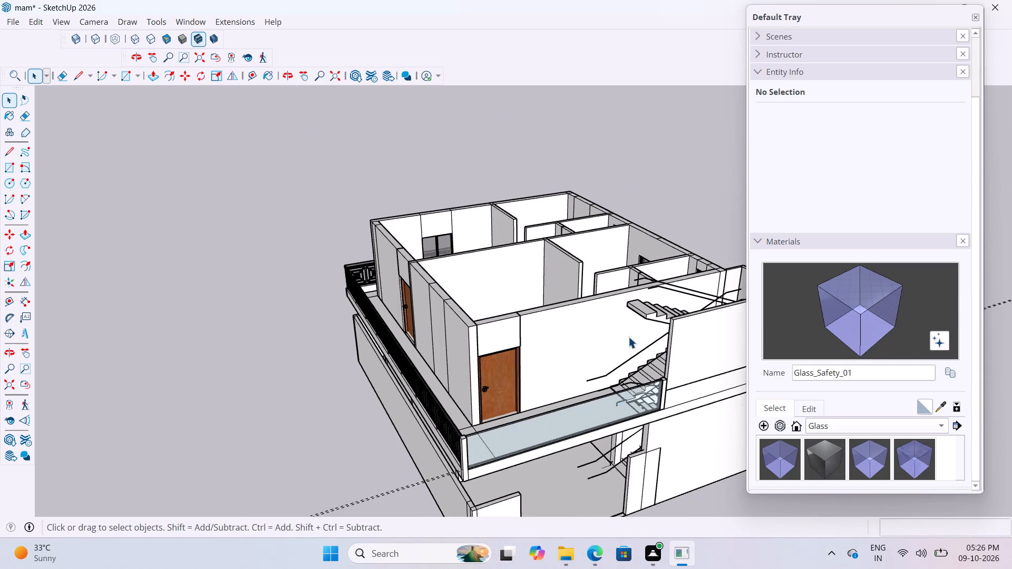
scroll(628, 337, "up", 1)
scroll(515, 359, "down", 4)
middle_click_drag(566, 338, 323, 363)
scroll(459, 314, "up", 5)
scroll(468, 309, "down", 5)
scroll(589, 371, "up", 4)
middle_click_drag(588, 356, 329, 346)
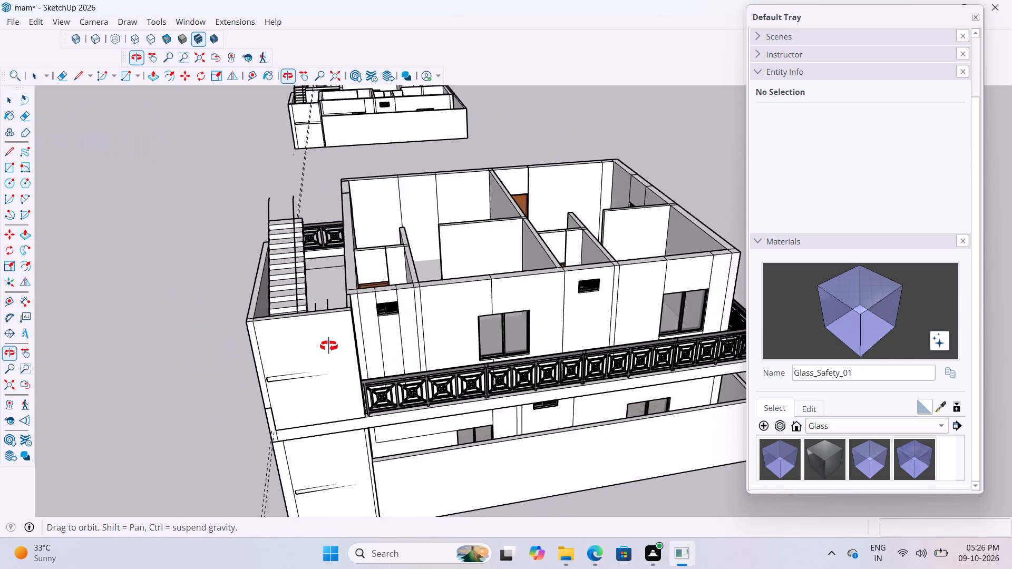
middle_click_drag(329, 346, 270, 347)
scroll(284, 280, "up", 4)
scroll(245, 277, "down", 9)
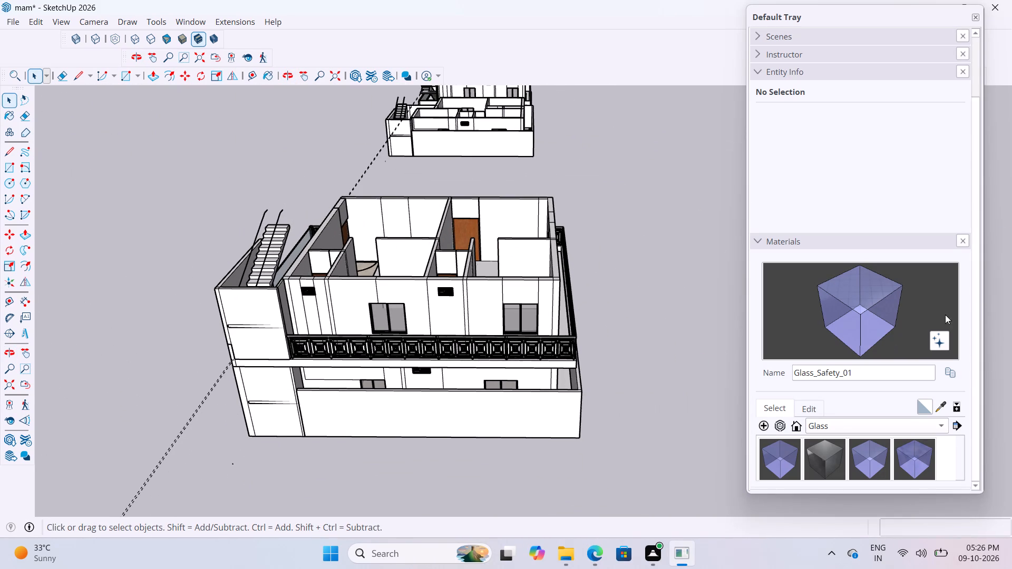
middle_click_drag(483, 283, 825, 295)
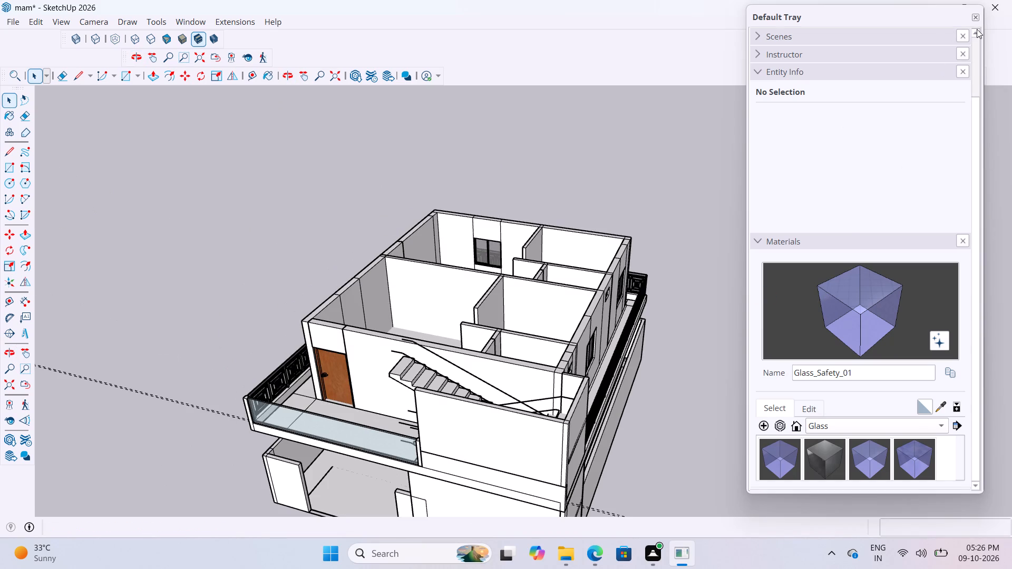
Close the Default Tray to clear the modelling view.
left_click(977, 20)
Examine the glass balcony front and the stairwell's outer walls beside the patterned railing at closer range.
scroll(318, 452, "up", 4)
middle_click_drag(363, 415, 493, 386)
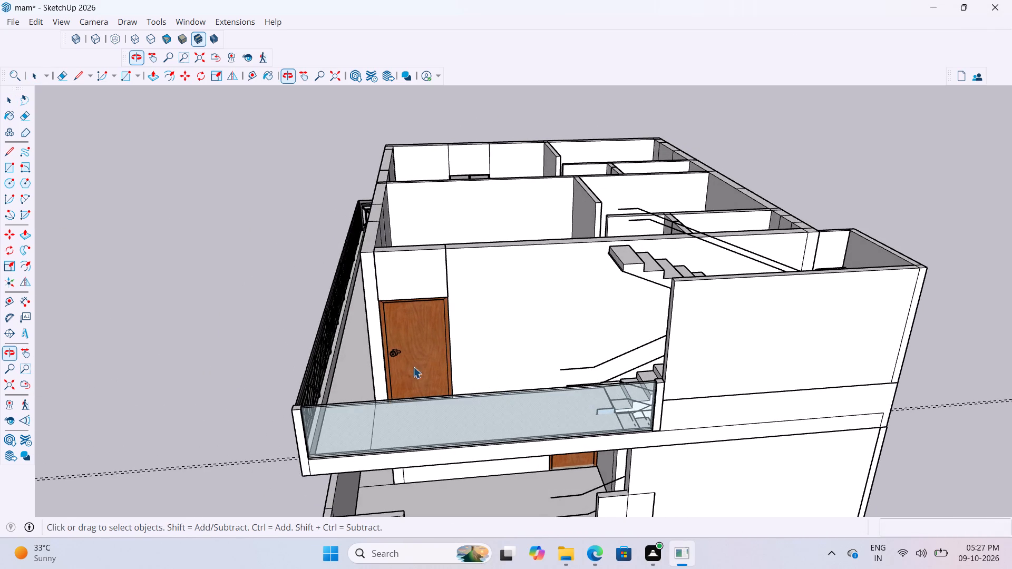
scroll(394, 357, "down", 8)
scroll(445, 311, "up", 3)
scroll(413, 332, "down", 3)
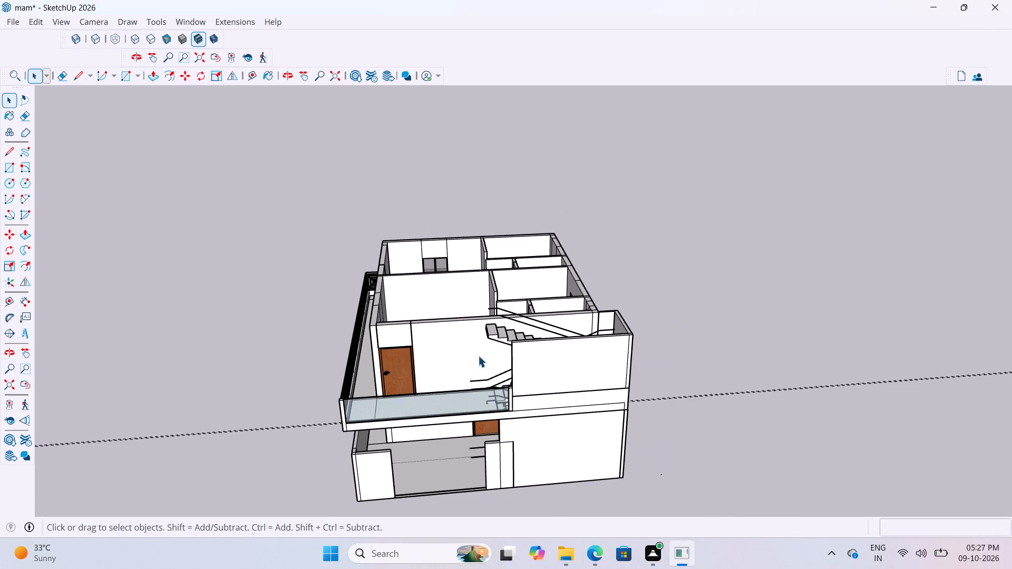
scroll(487, 353, "up", 8)
scroll(456, 382, "down", 7)
middle_click_drag(612, 355, 302, 399)
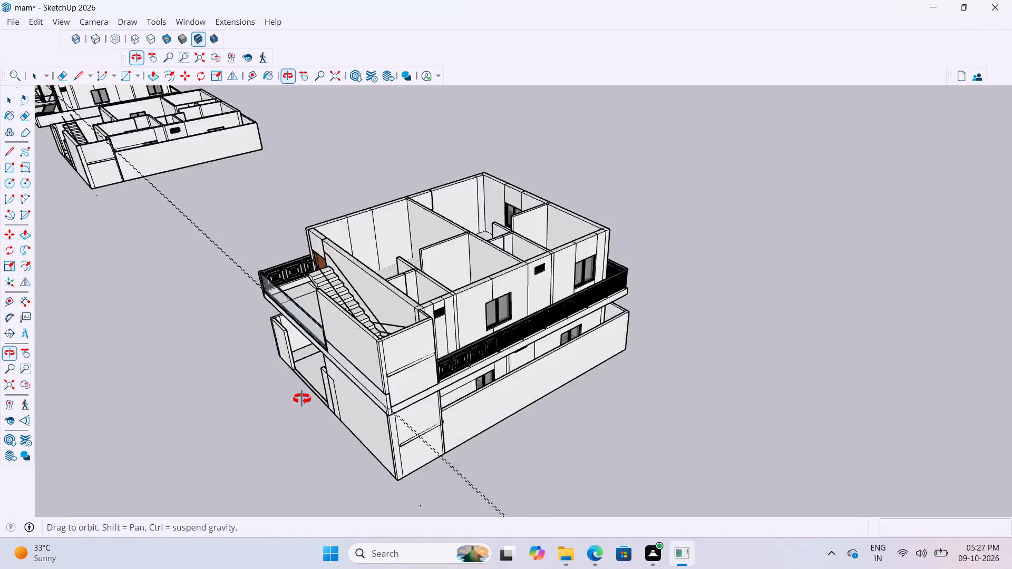
middle_click_drag(302, 399, 165, 403)
scroll(383, 260, "up", 10)
scroll(404, 298, "down", 3)
middle_click_drag(470, 318, 404, 291)
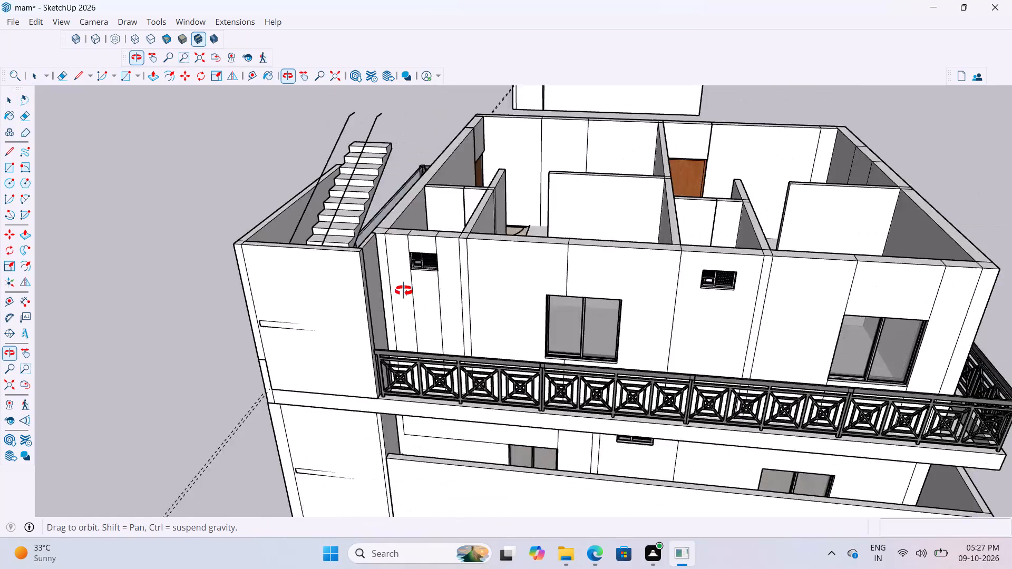
middle_click_drag(404, 291, 320, 318)
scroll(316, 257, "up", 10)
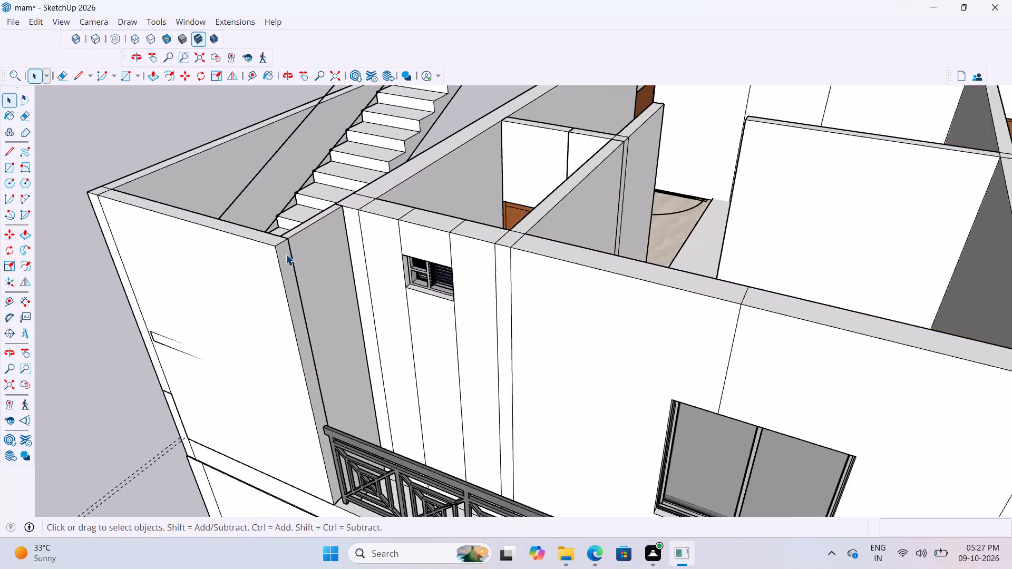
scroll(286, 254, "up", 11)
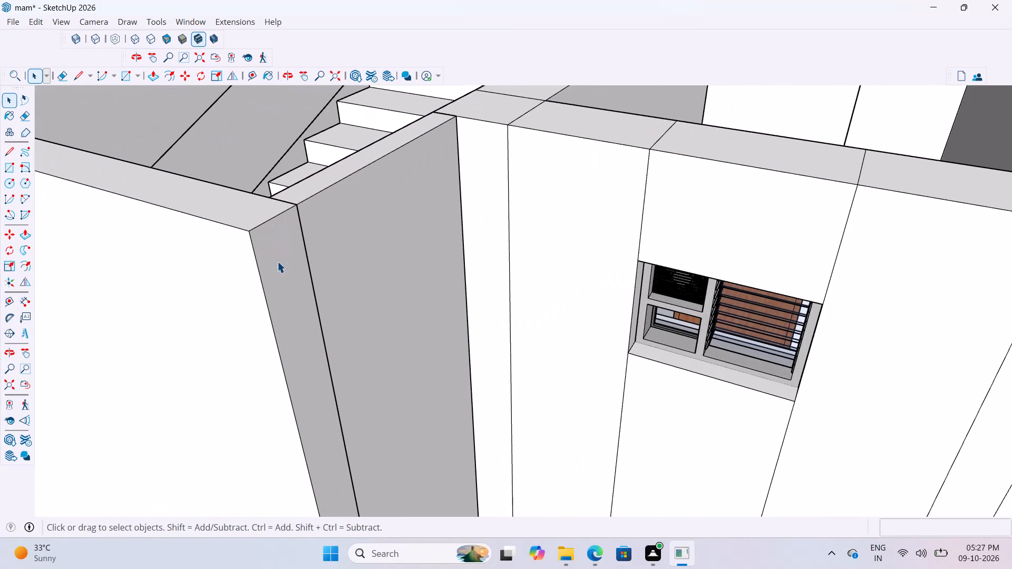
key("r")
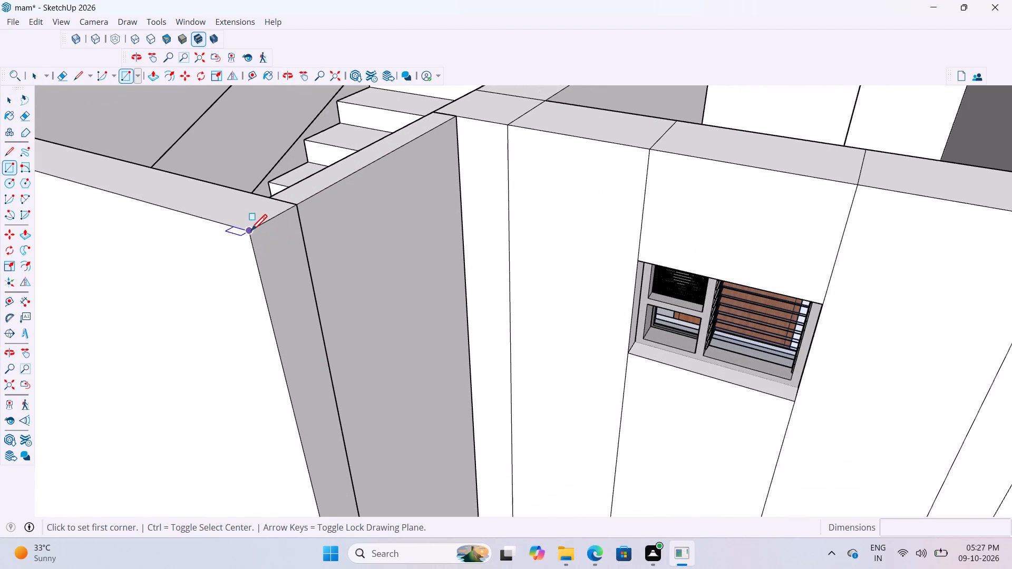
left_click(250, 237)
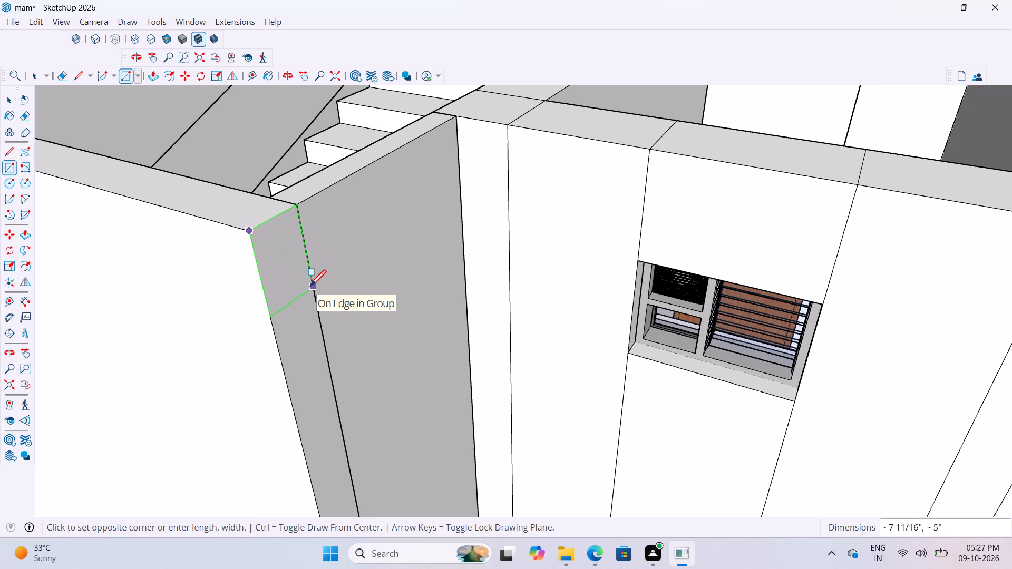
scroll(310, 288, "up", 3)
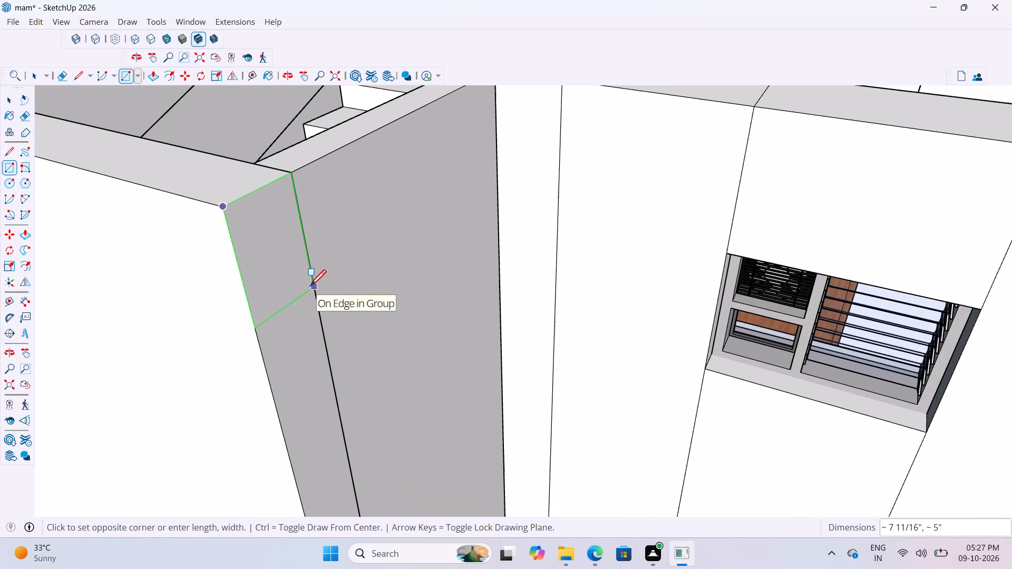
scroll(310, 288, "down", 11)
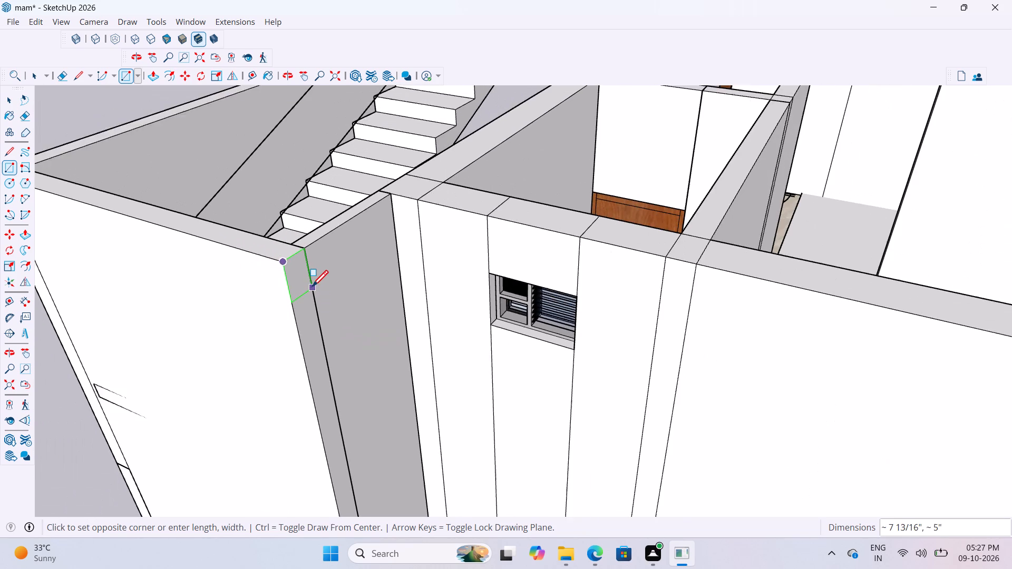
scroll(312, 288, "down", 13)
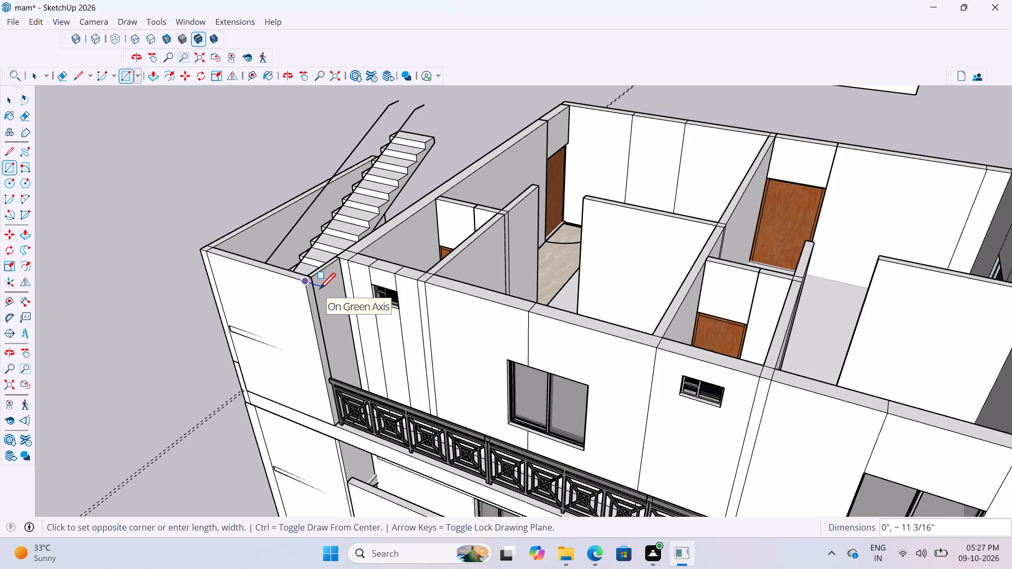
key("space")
Examine the upper floor's open rooms, wall tops and stairwell from above and around the house.
scroll(311, 298, "down", 4)
middle_click_drag(454, 315, 359, 327)
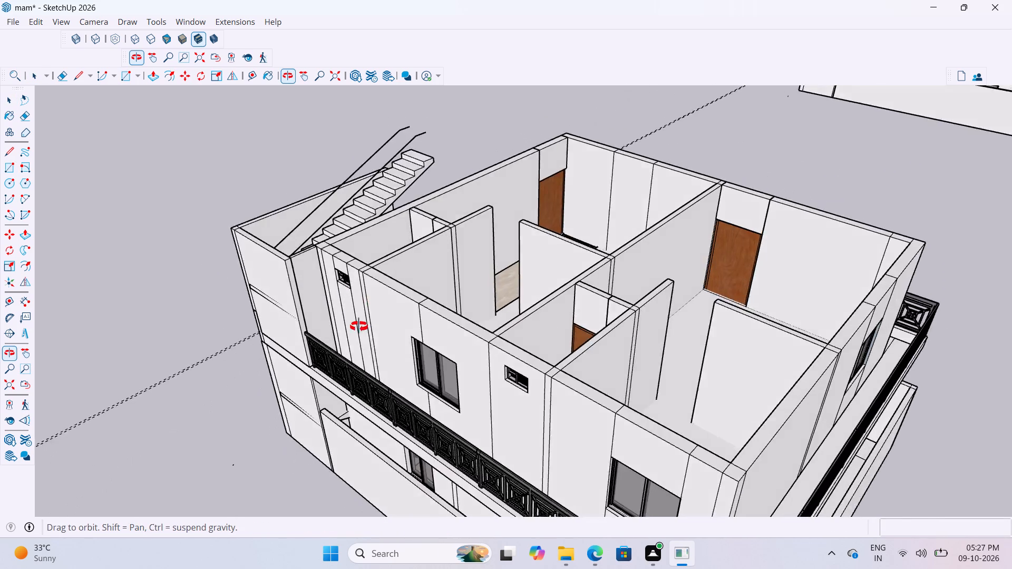
middle_click_drag(359, 327, 269, 342)
scroll(274, 329, "down", 4)
middle_click_drag(312, 329, 340, 324)
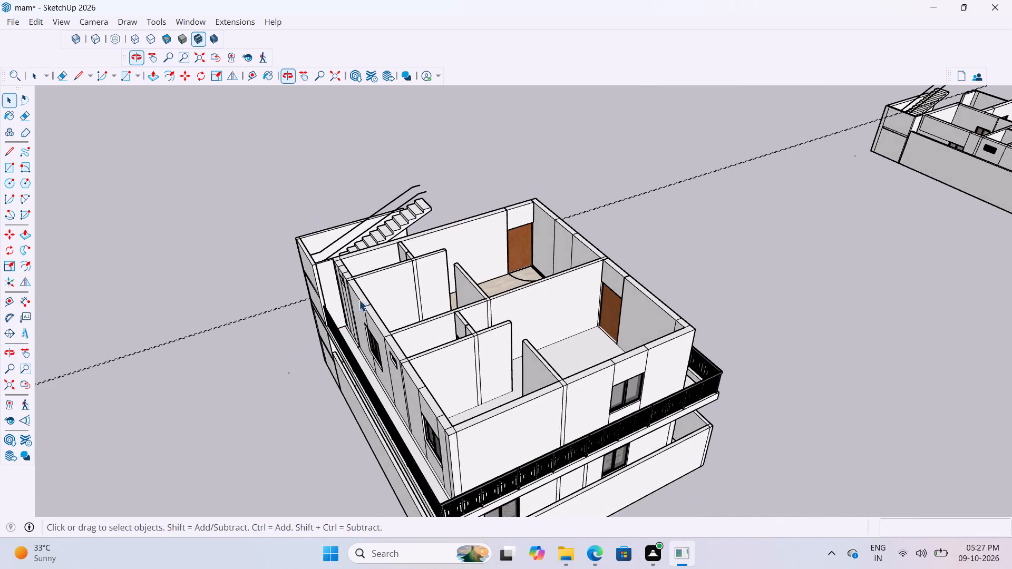
scroll(367, 286, "up", 6)
middle_click_drag(331, 286, 387, 301)
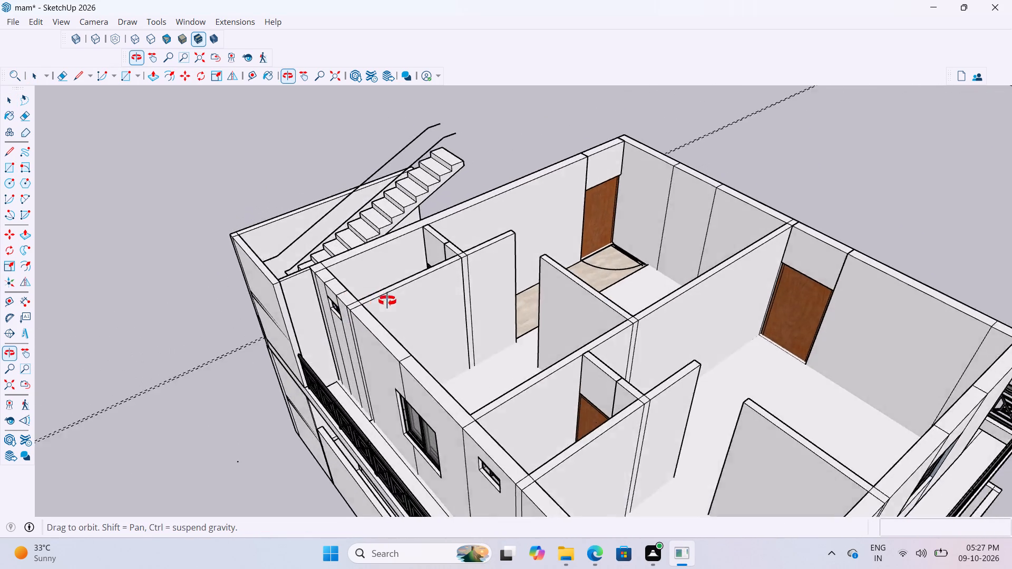
middle_click_drag(387, 301, 432, 305)
scroll(334, 310, "up", 6)
scroll(305, 312, "down", 2)
middle_click_drag(335, 322, 358, 322)
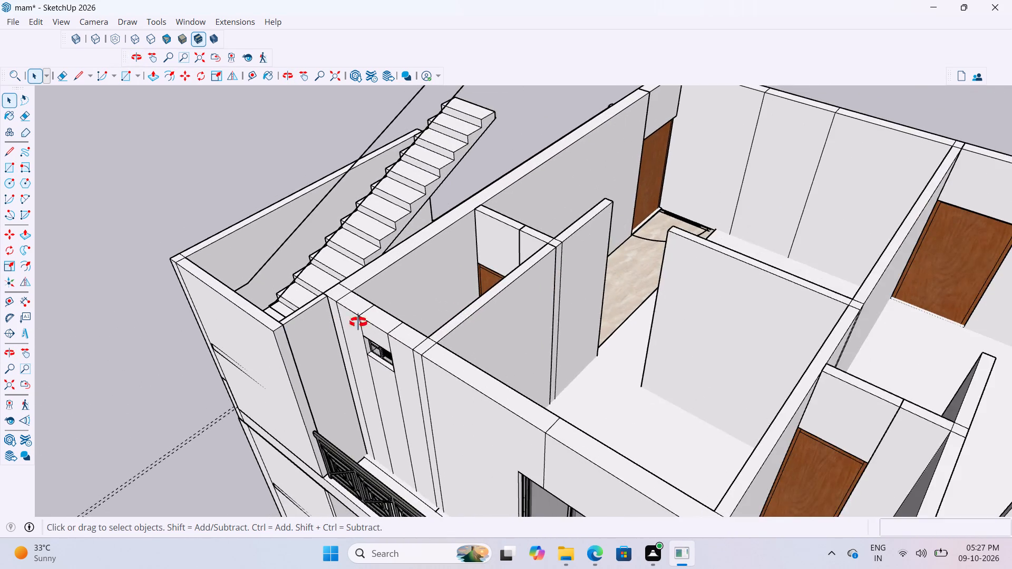
middle_click_drag(358, 322, 533, 351)
scroll(157, 360, "down", 8)
middle_click_drag(315, 351, 543, 361)
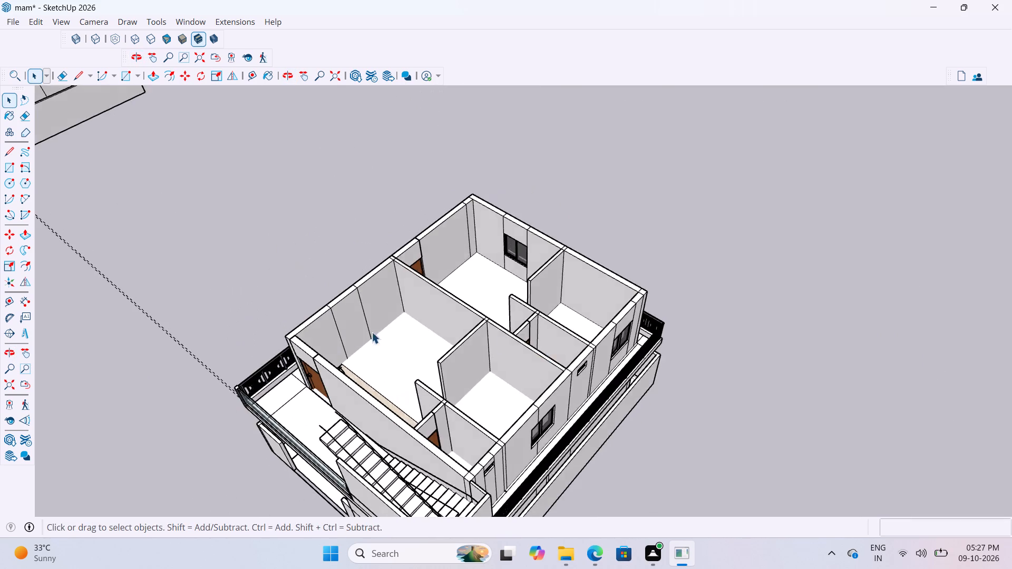
scroll(350, 332, "down", 5)
middle_click_drag(514, 354, 544, 354)
scroll(544, 352, "up", 11)
middle_click_drag(521, 338, 561, 348)
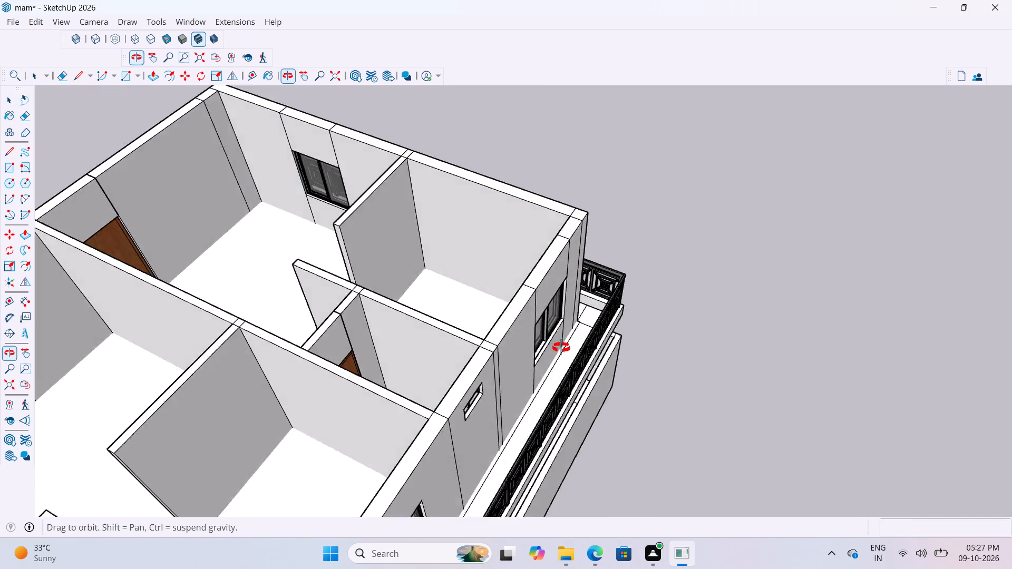
middle_click_drag(561, 348, 643, 357)
scroll(347, 350, "down", 10)
middle_click_drag(424, 295, 464, 297)
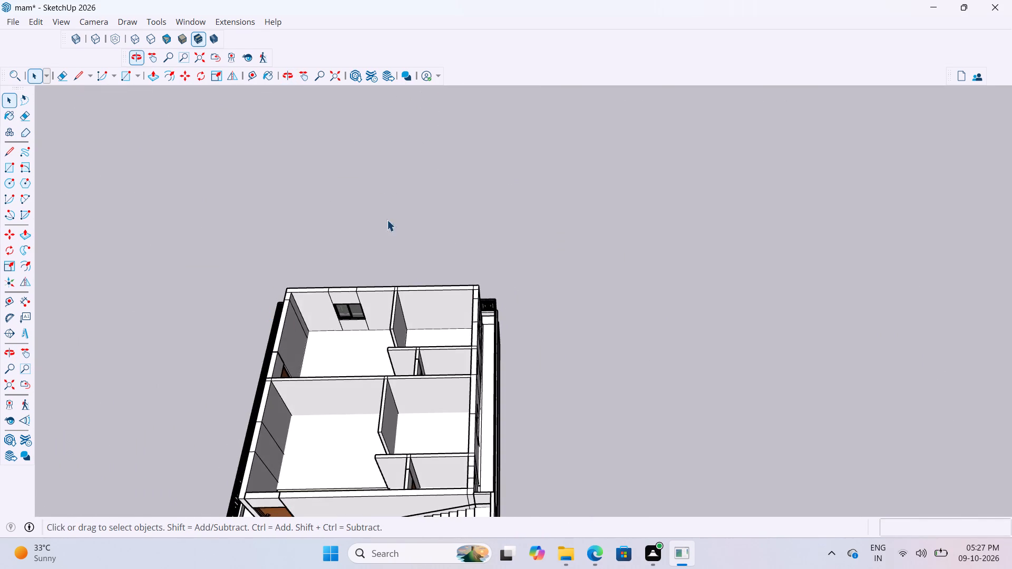
scroll(393, 219, "down", 8)
middle_click_drag(468, 299, 485, 355)
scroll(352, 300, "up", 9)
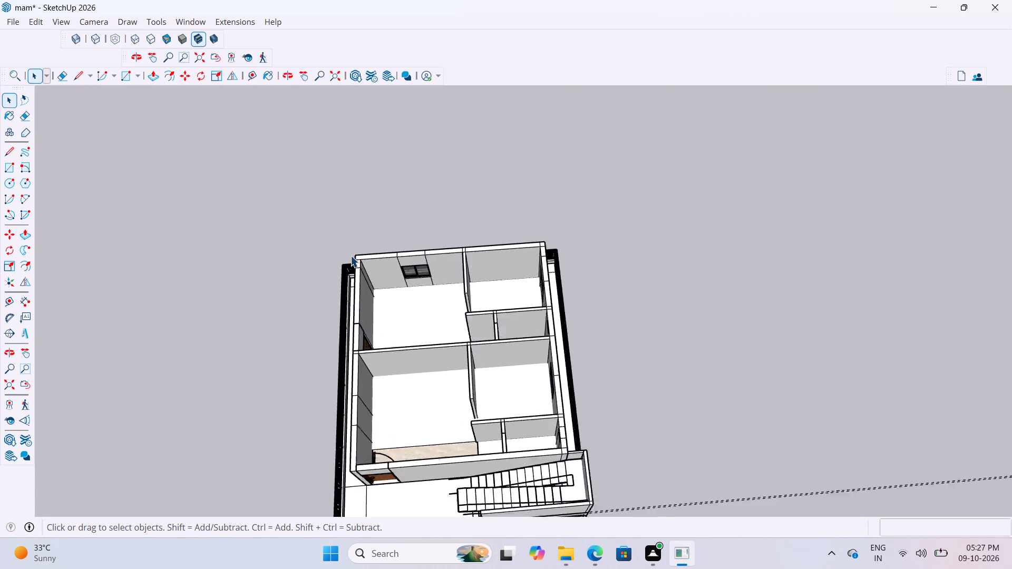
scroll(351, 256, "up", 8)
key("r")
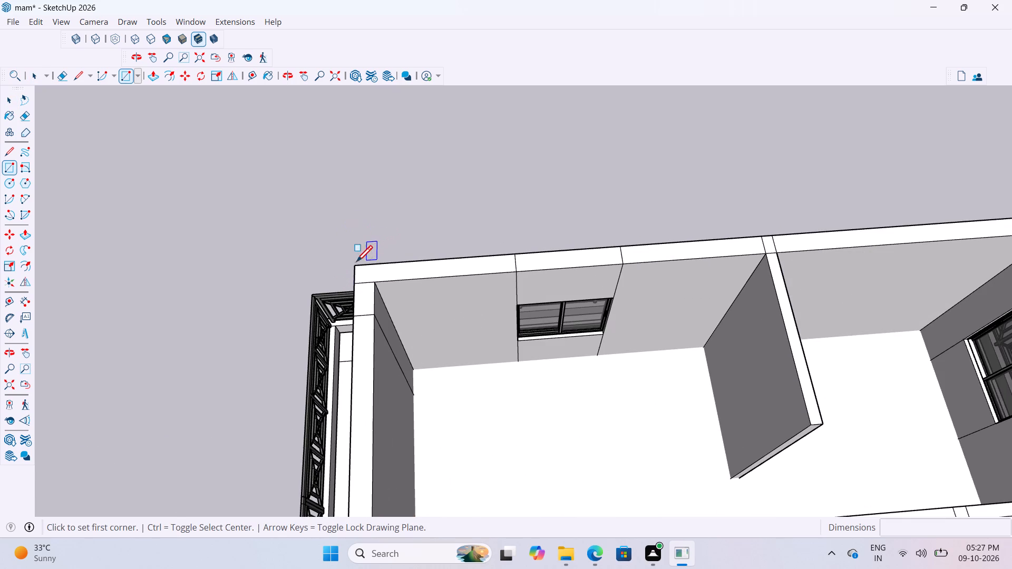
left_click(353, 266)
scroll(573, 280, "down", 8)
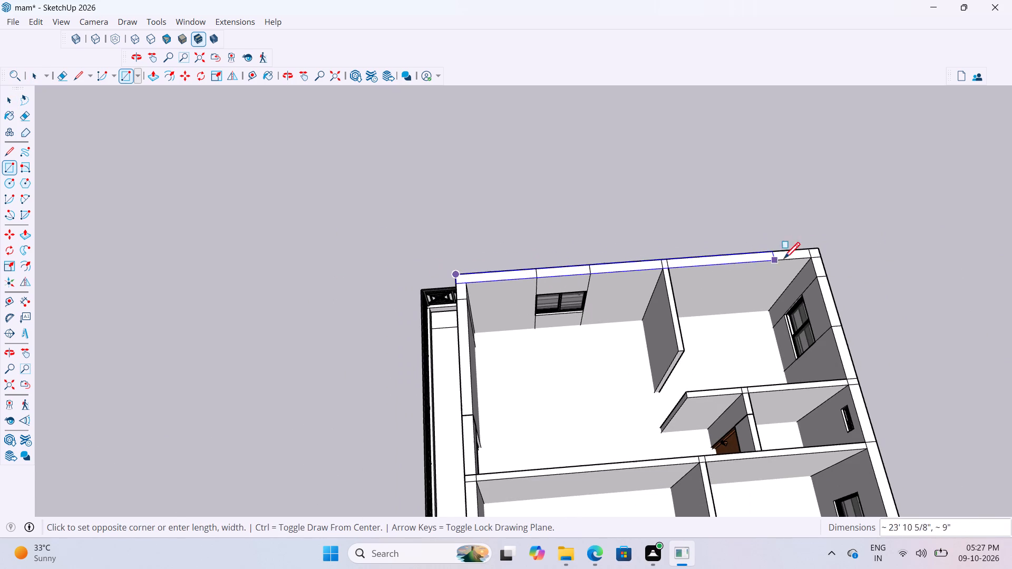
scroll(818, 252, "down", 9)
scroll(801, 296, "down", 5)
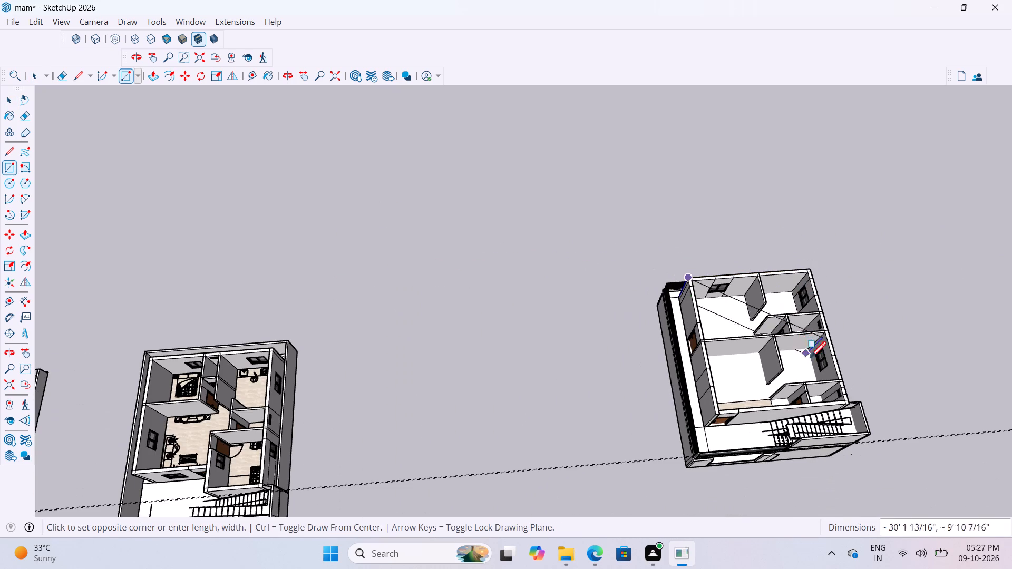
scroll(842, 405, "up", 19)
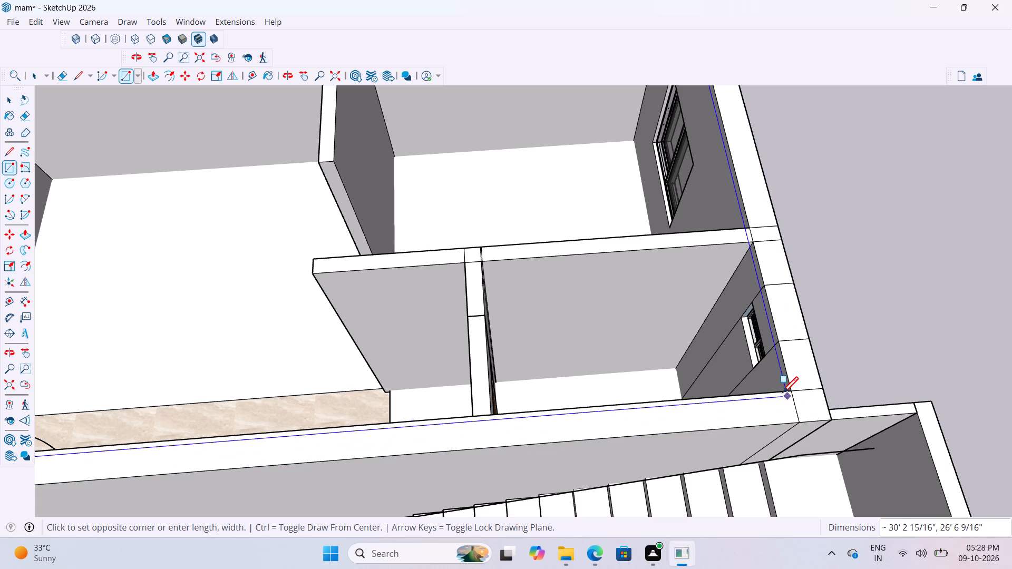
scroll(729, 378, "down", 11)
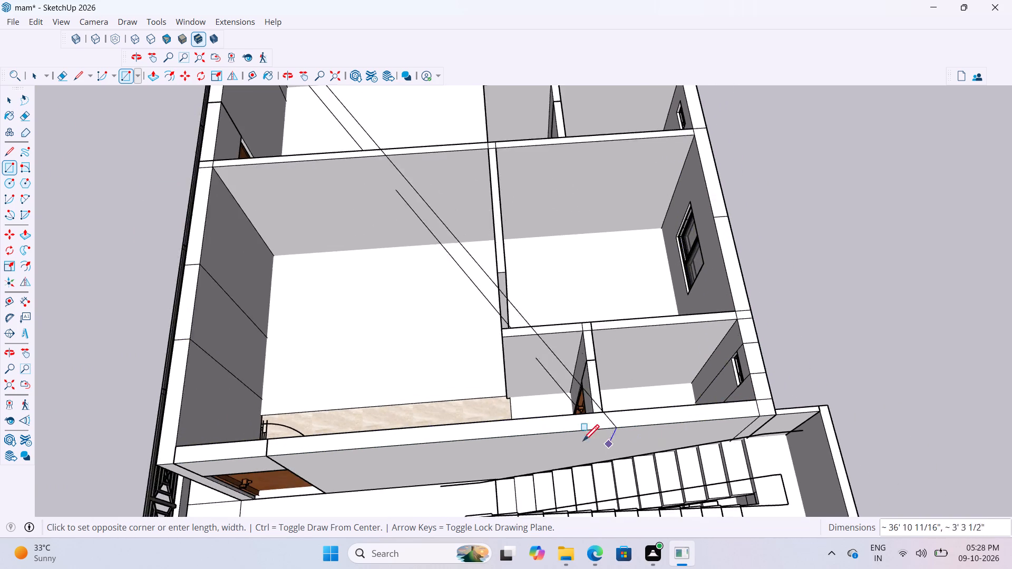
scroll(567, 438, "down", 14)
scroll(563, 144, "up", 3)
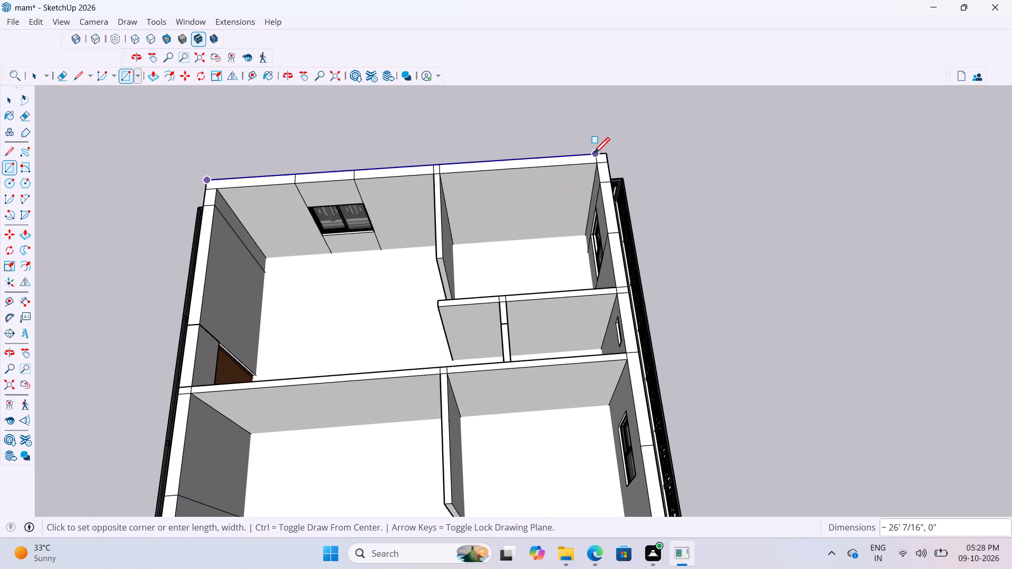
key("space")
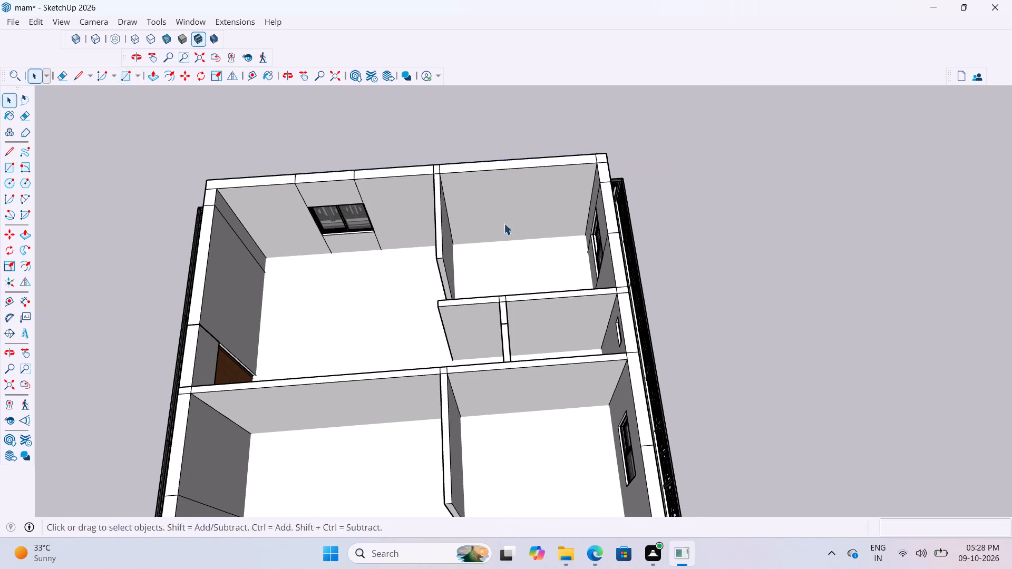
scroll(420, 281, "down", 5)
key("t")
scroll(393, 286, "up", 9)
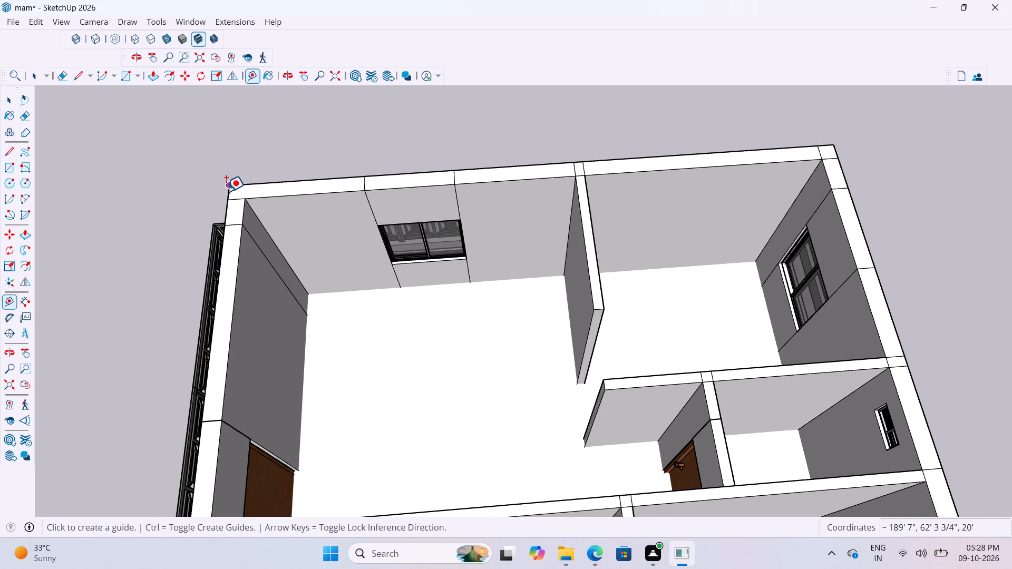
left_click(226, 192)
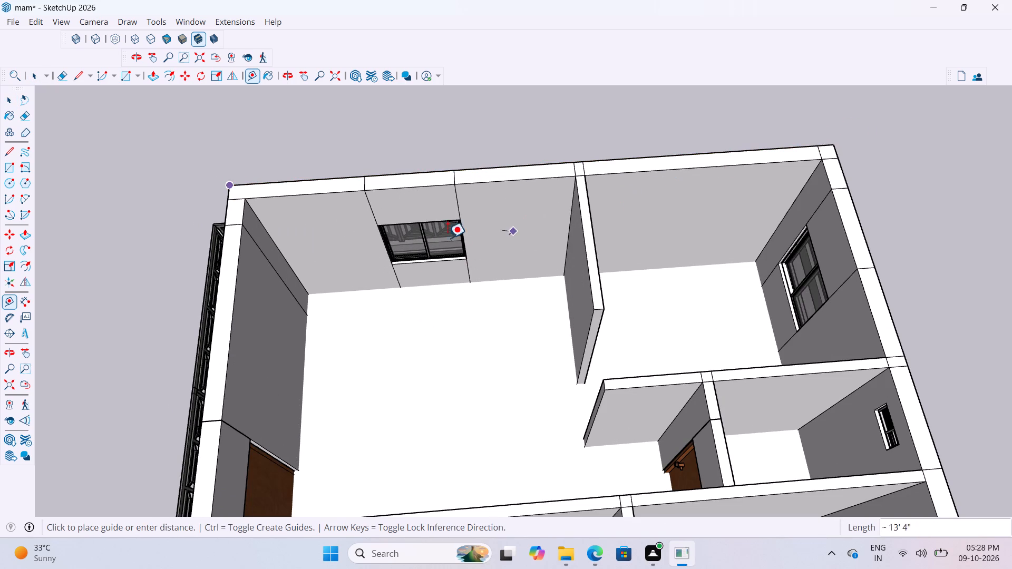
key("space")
Draw a rectangle about 29' 4 1/2" by 25' 11" across the open upper floor, between opposite inner corners of the outer wall tops.
scroll(365, 240, "down", 8)
scroll(342, 248, "up", 7)
key("r")
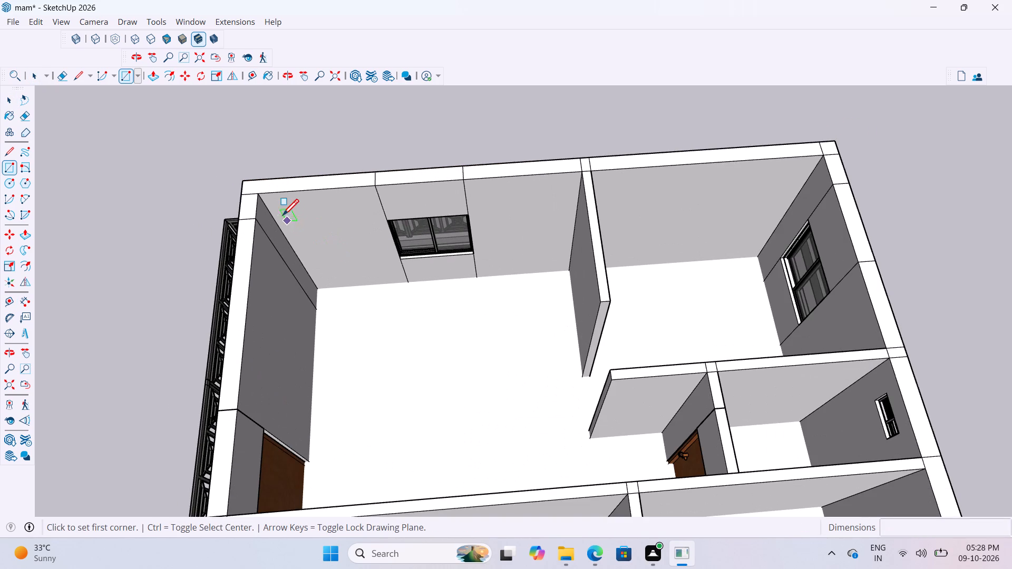
left_click(261, 195)
scroll(352, 242, "down", 17)
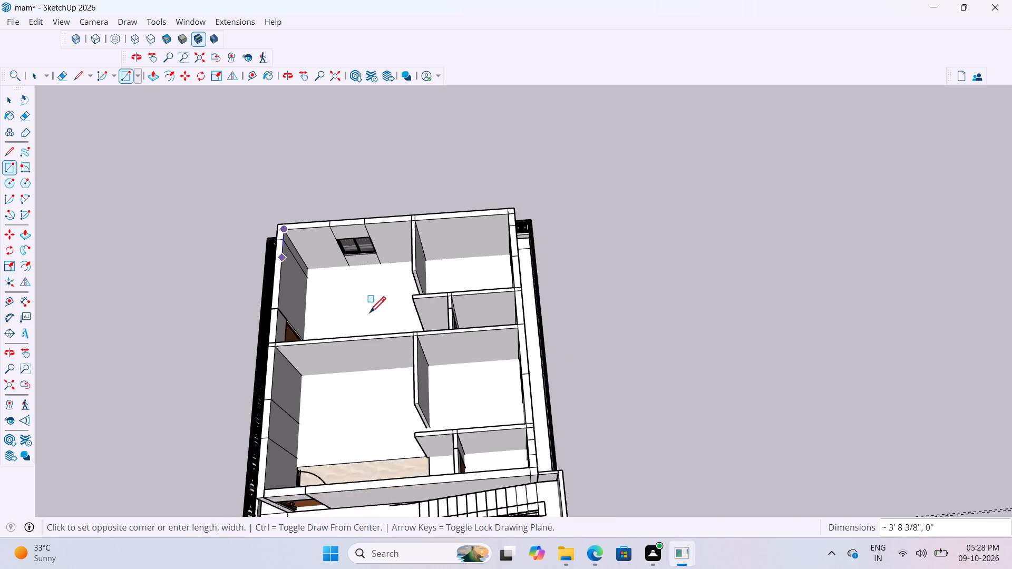
scroll(442, 441, "up", 13)
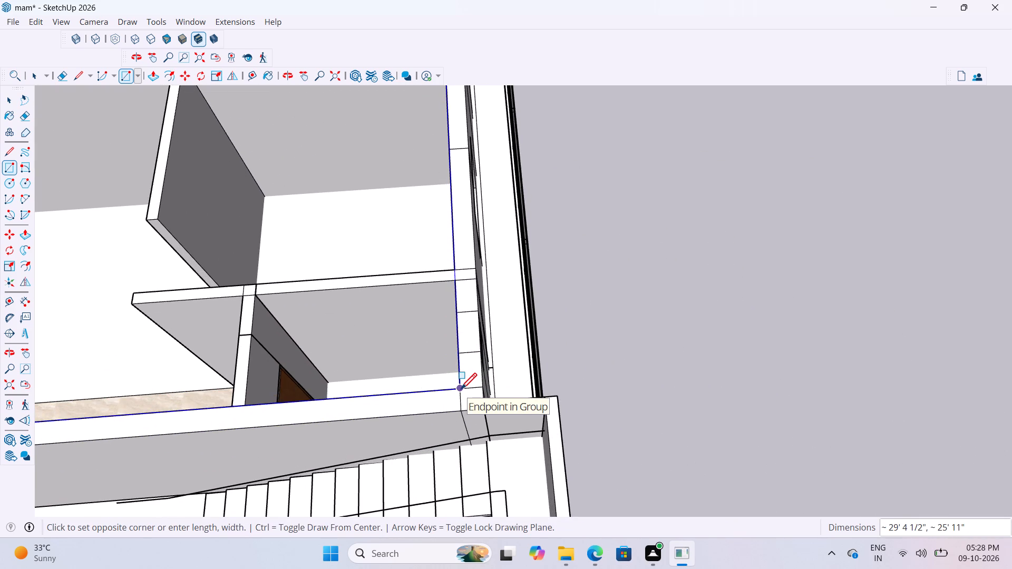
left_click(461, 391)
scroll(484, 403, "down", 20)
scroll(484, 403, "down", 1)
scroll(422, 340, "up", 2)
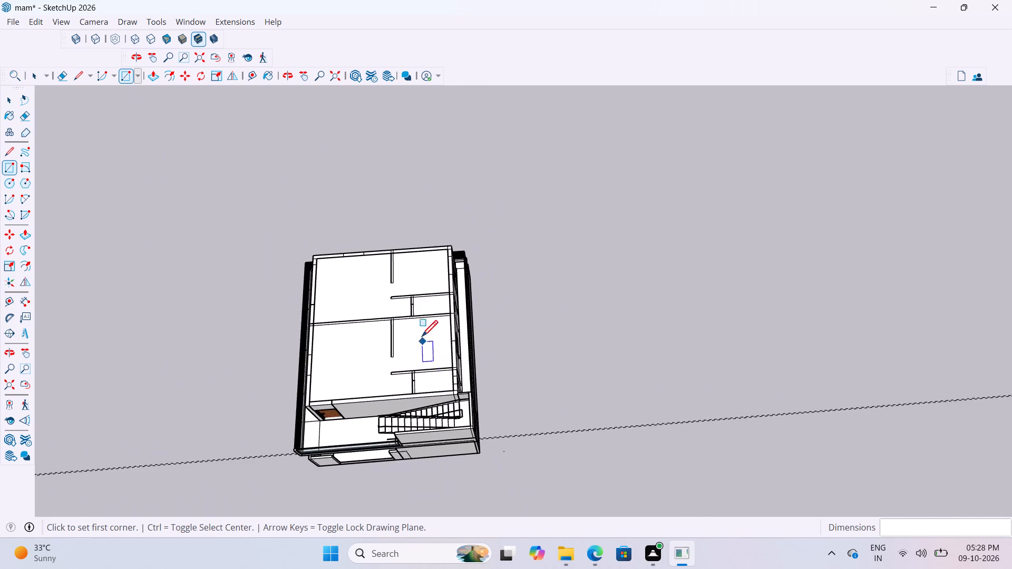
Move the rectangle face with its edges about 60' sideways, clear of the house beyond the patterned railing.
scroll(422, 338, "up", 4)
key("space")
key("space")
scroll(413, 321, "up", 7)
double_click(431, 351)
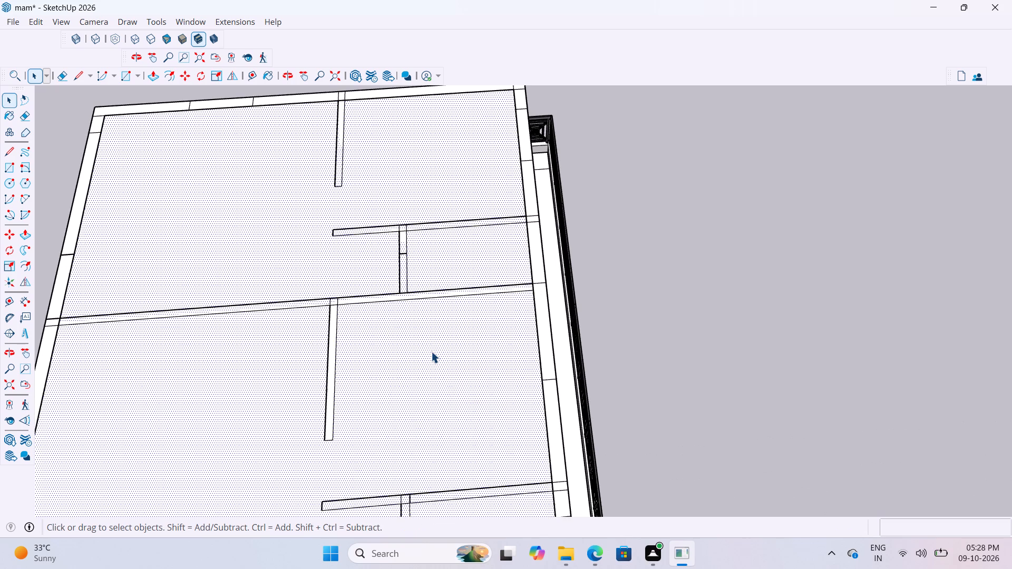
key("m")
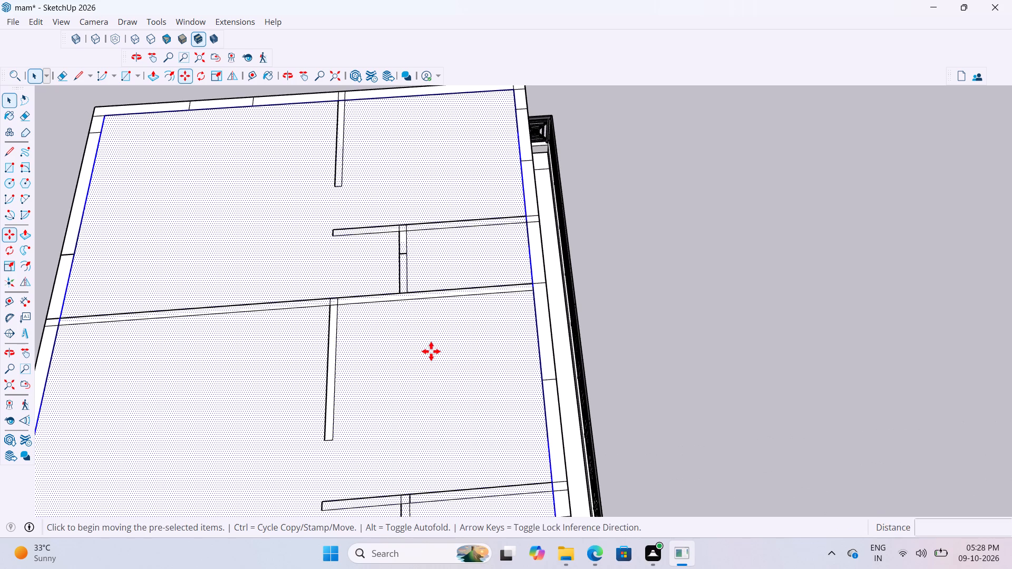
left_click(103, 115)
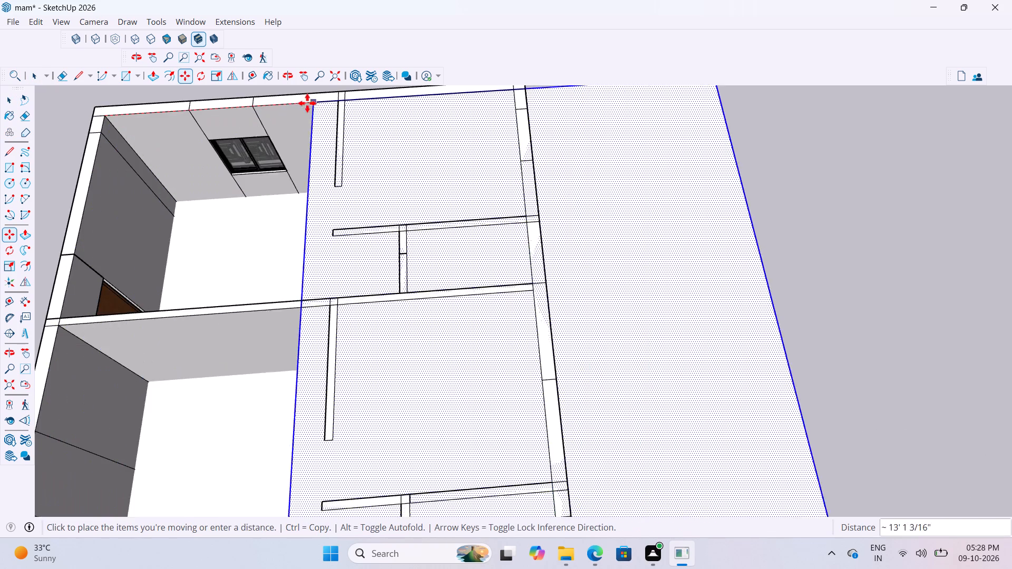
scroll(256, 115, "down", 19)
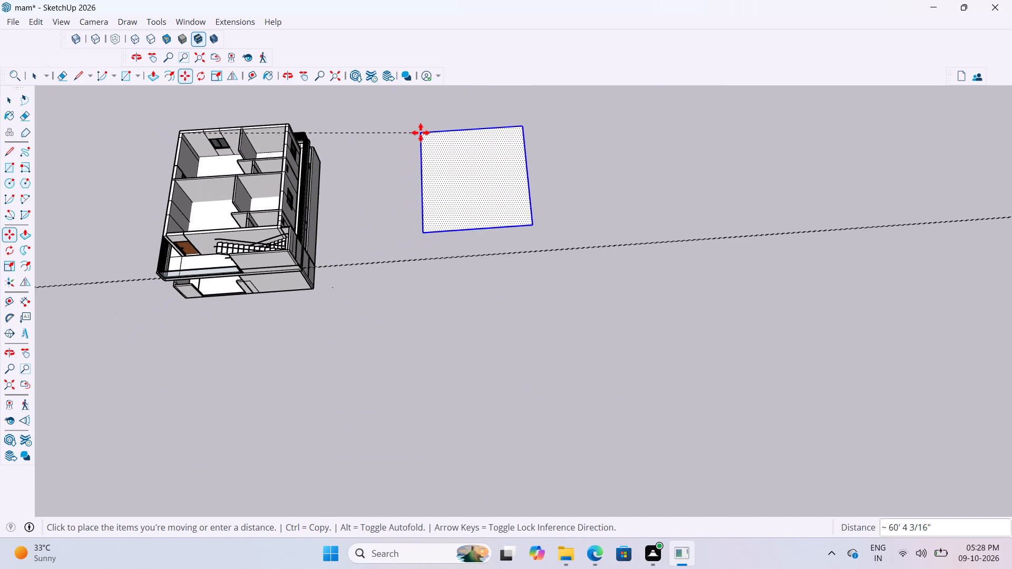
left_click(421, 133)
key("space")
scroll(544, 154, "up", 6)
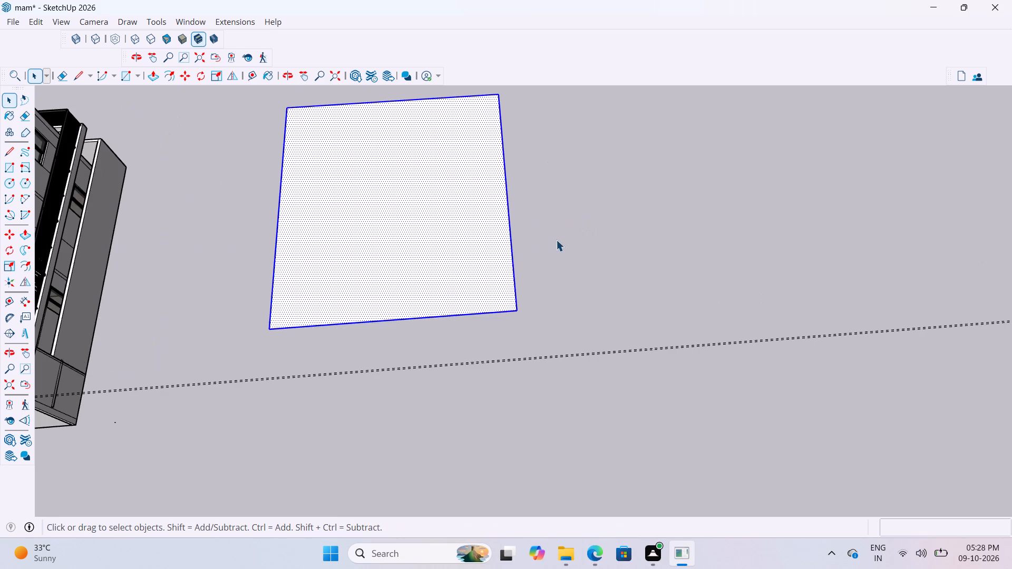
left_click(552, 246)
Make the relocated rectangle face and its edges into a group.
middle_click_drag(537, 329, 447, 322)
double_click(453, 251)
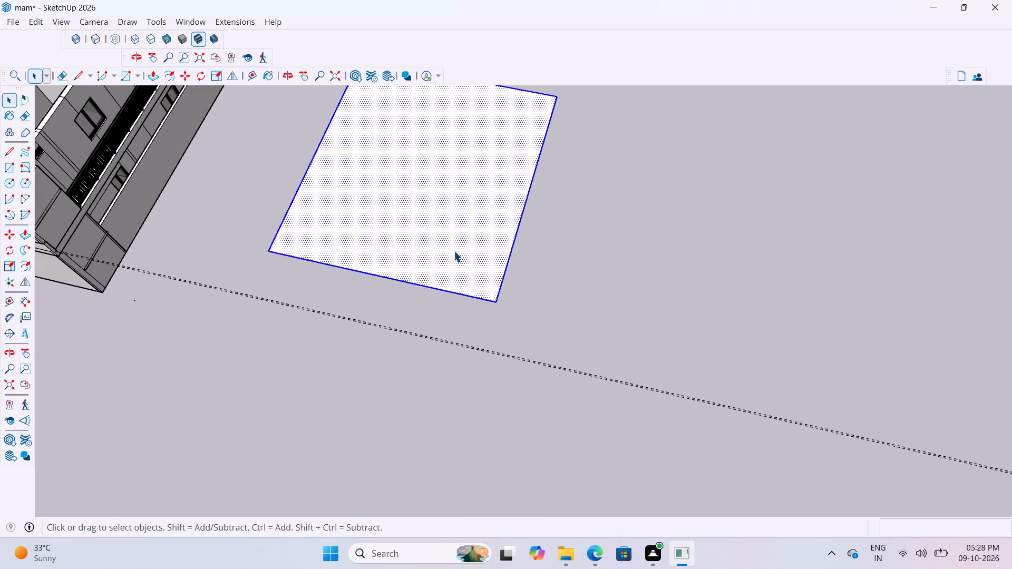
right_click(454, 251)
left_click(521, 373)
Inside the group, extrude the rectangle face upward 6" into a slab and leave group editing.
double_click(479, 272)
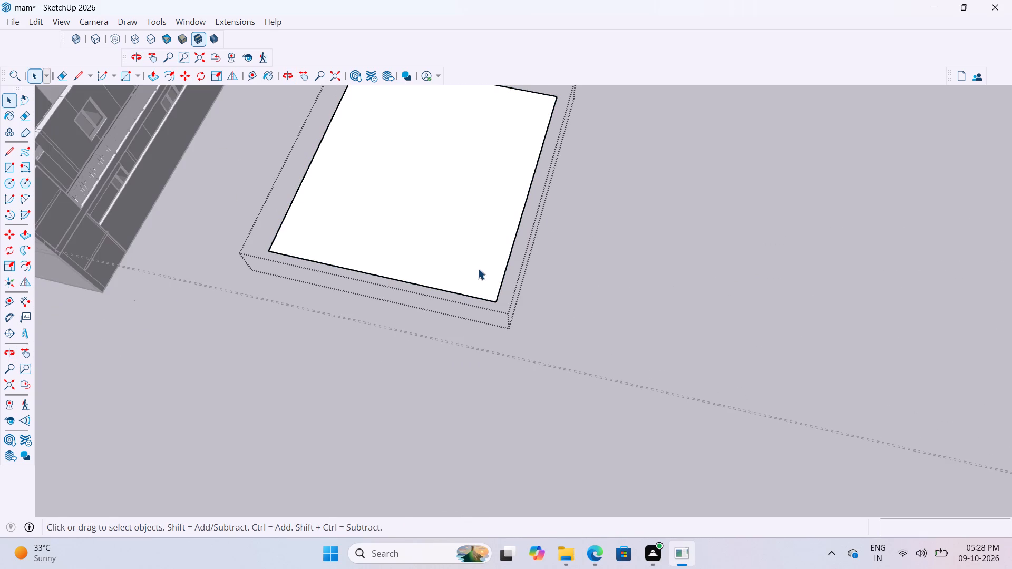
key("p")
left_click(489, 267)
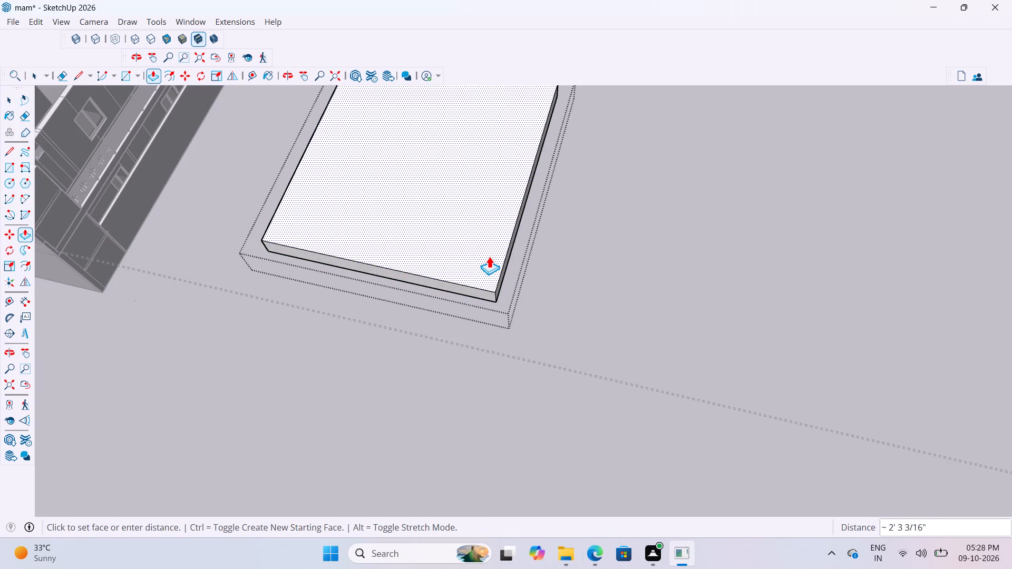
type("6\"")
key("Return")
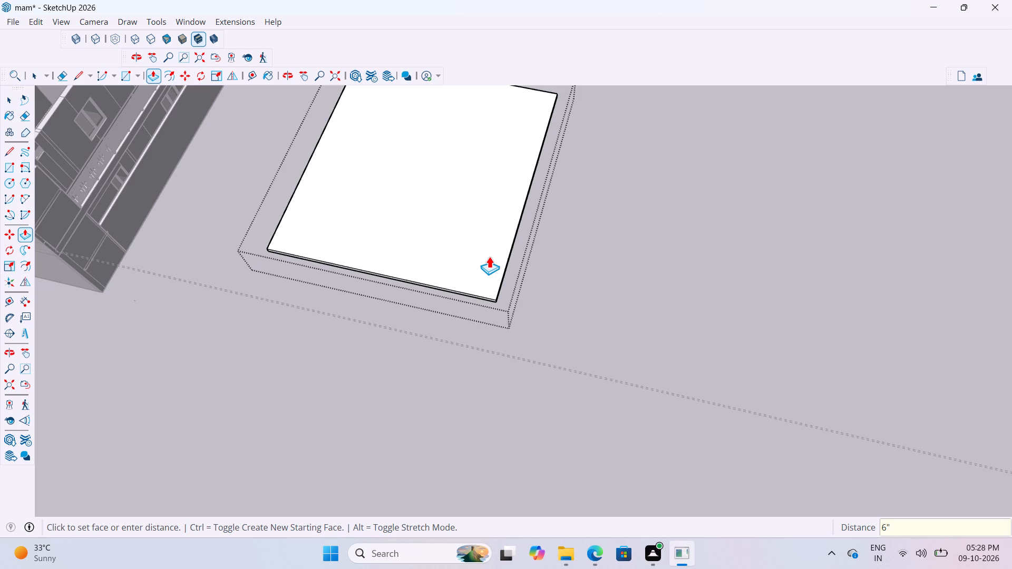
scroll(433, 166, "up", 4)
middle_click_drag(452, 266, 441, 129)
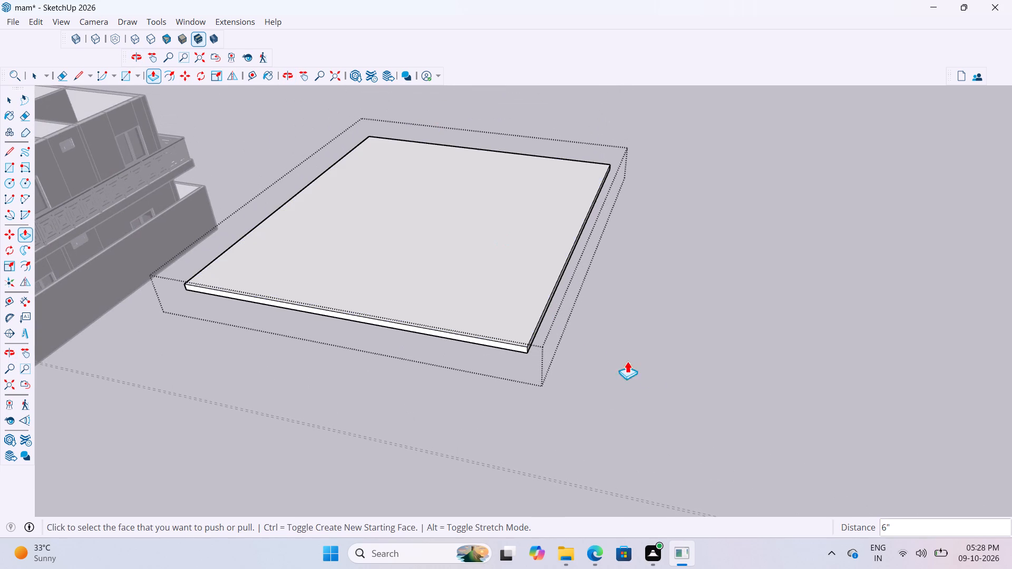
scroll(586, 321, "up", 2)
key("space")
left_click(616, 353)
Move the slab back onto the house, snapping its upper corner to the inner wall-top corner above the upper-floor wooden door.
scroll(529, 351, "up", 3)
middle_click_drag(496, 337, 537, 300)
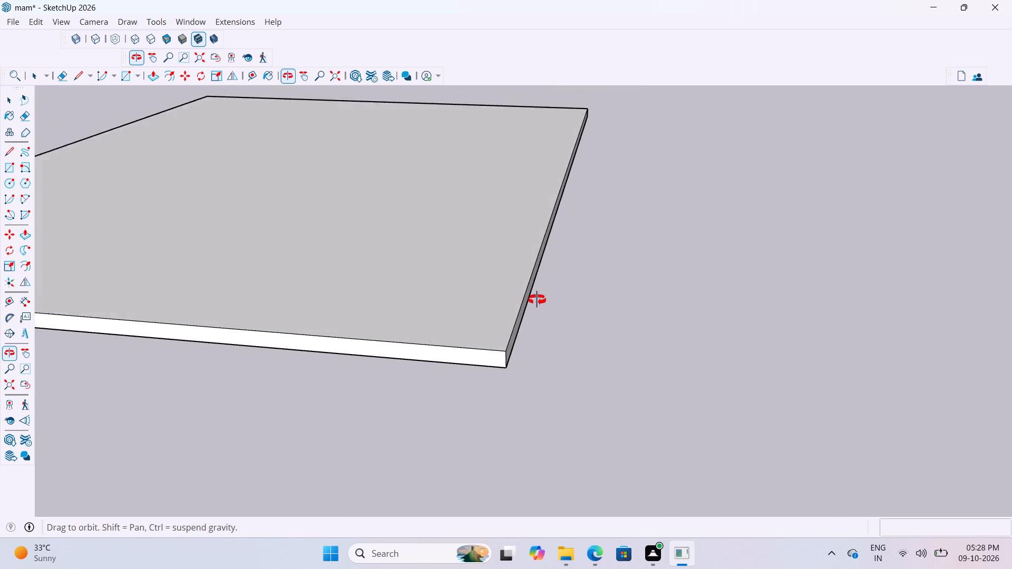
middle_click_drag(537, 300, 540, 301)
left_click(508, 364)
scroll(573, 381, "down", 2)
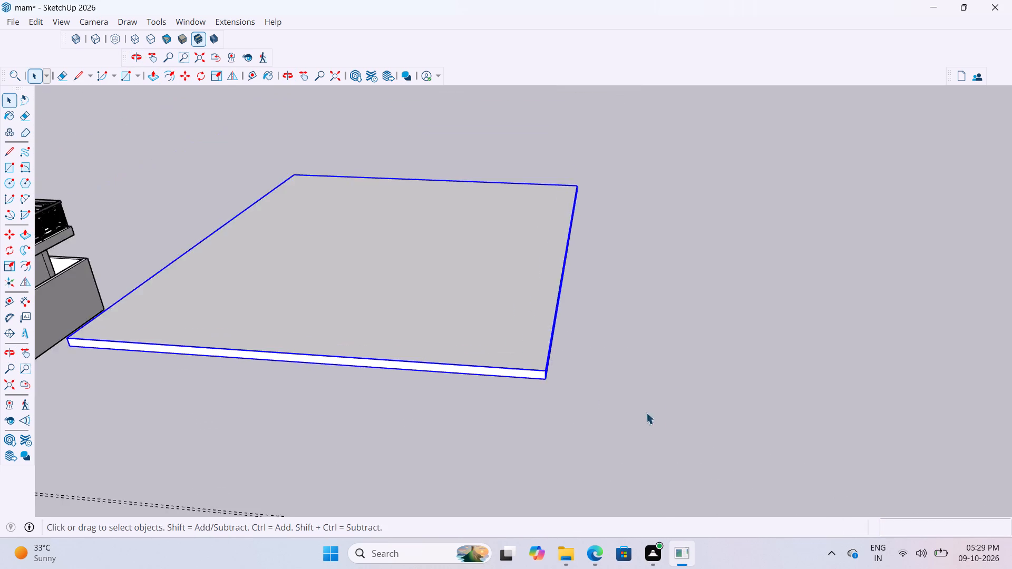
scroll(646, 413, "down", 7)
scroll(311, 409, "up", 8)
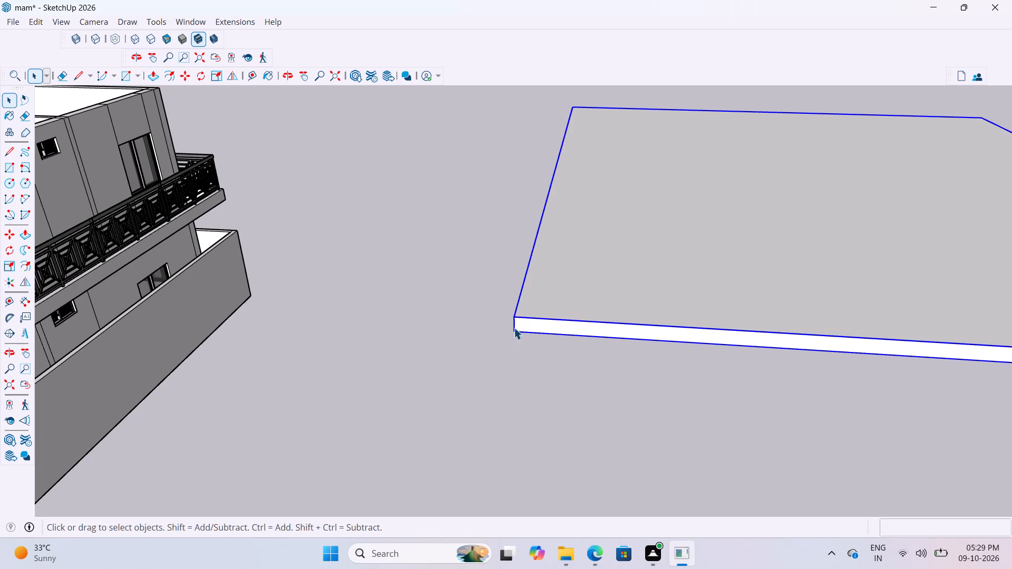
key("m")
scroll(518, 331, "up", 2)
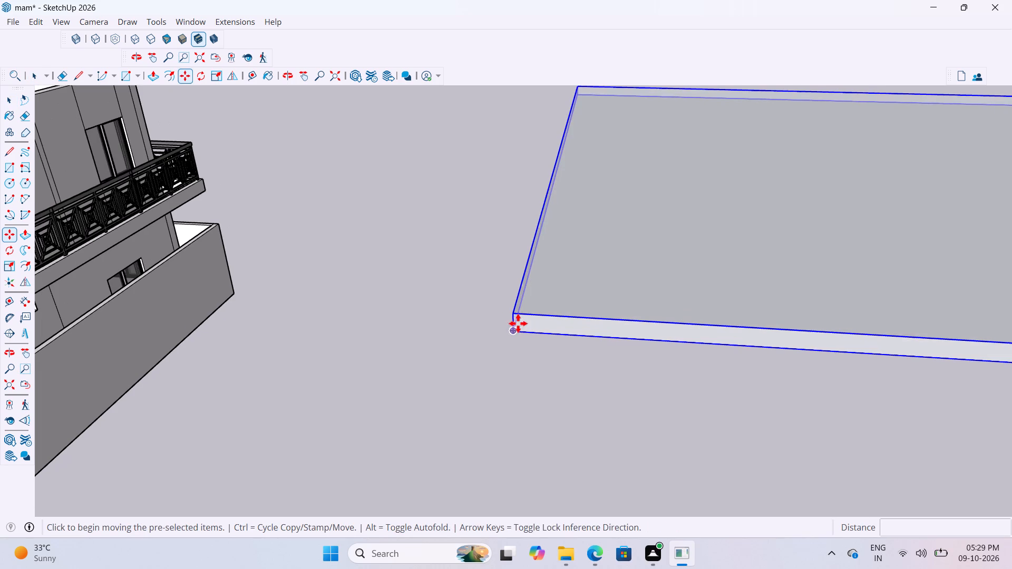
left_click(514, 318)
scroll(539, 331, "down", 13)
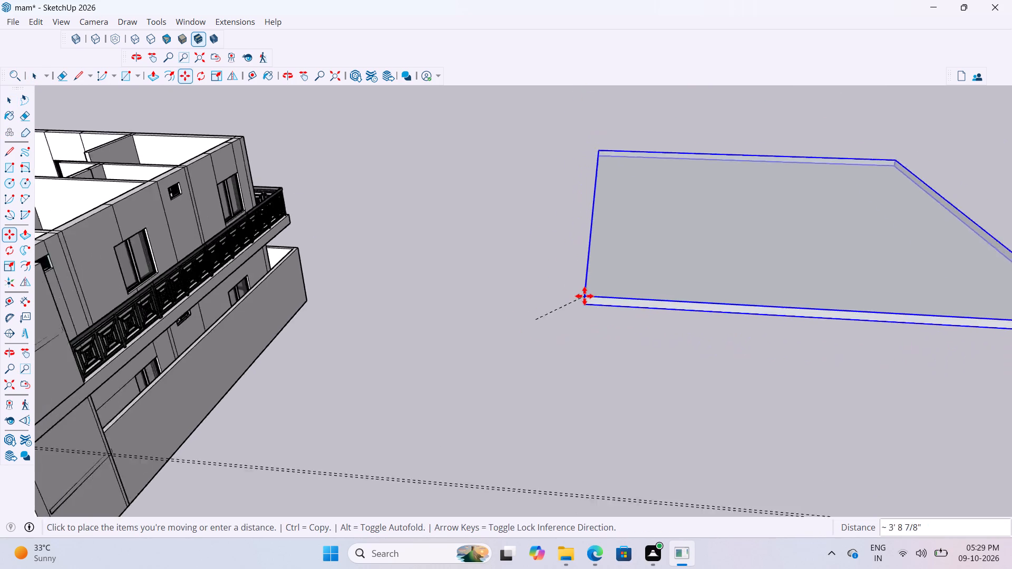
scroll(585, 296, "down", 18)
scroll(345, 276, "up", 8)
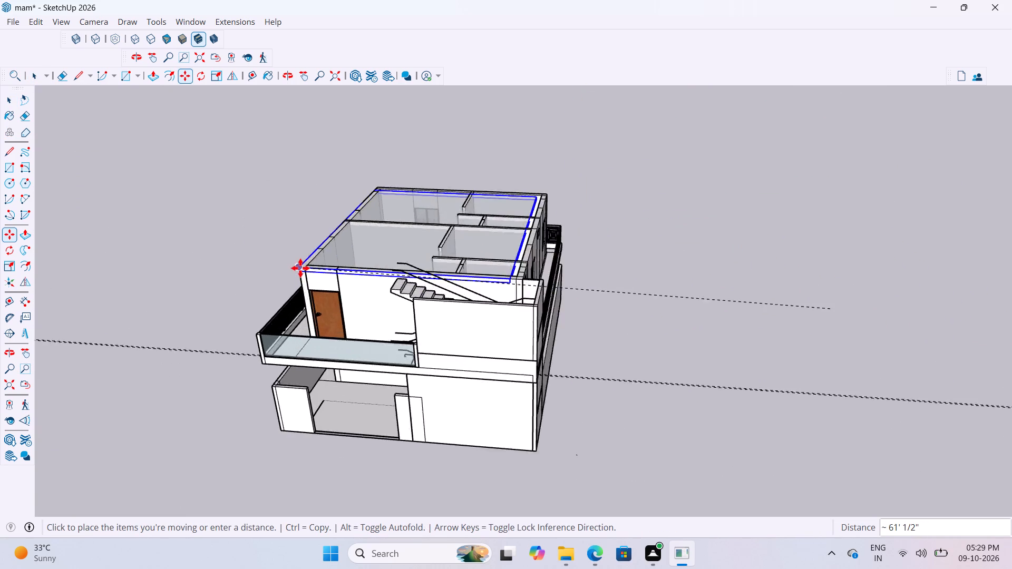
scroll(300, 268, "up", 9)
middle_click_drag(309, 259, 325, 297)
scroll(338, 319, "up", 3)
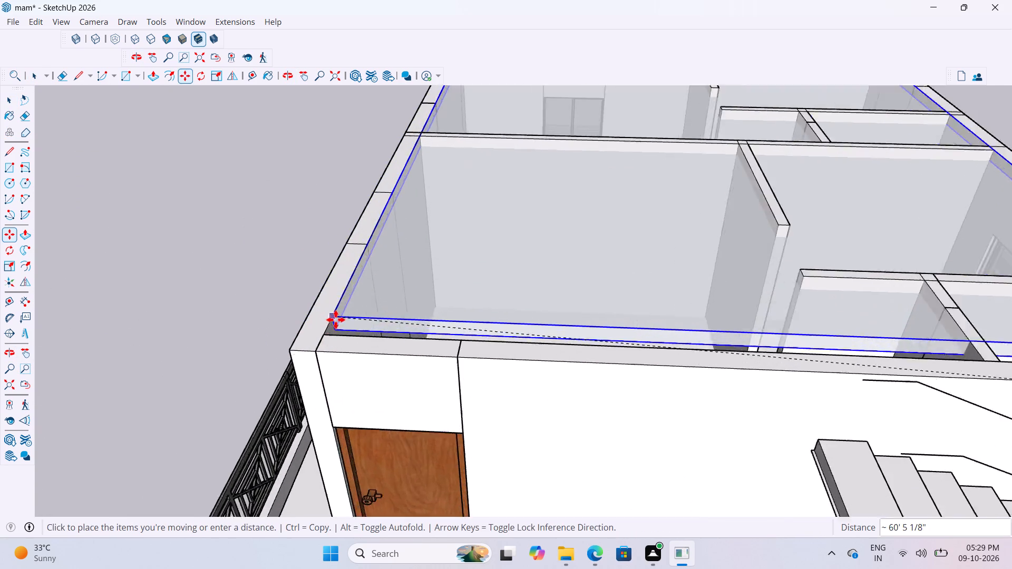
scroll(336, 320, "up", 10)
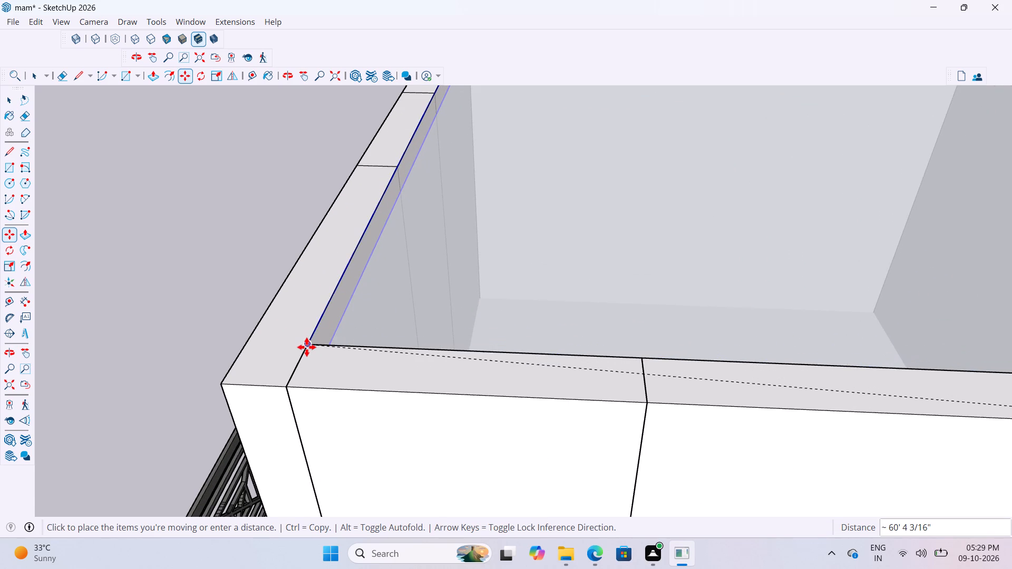
scroll(307, 347, "up", 6)
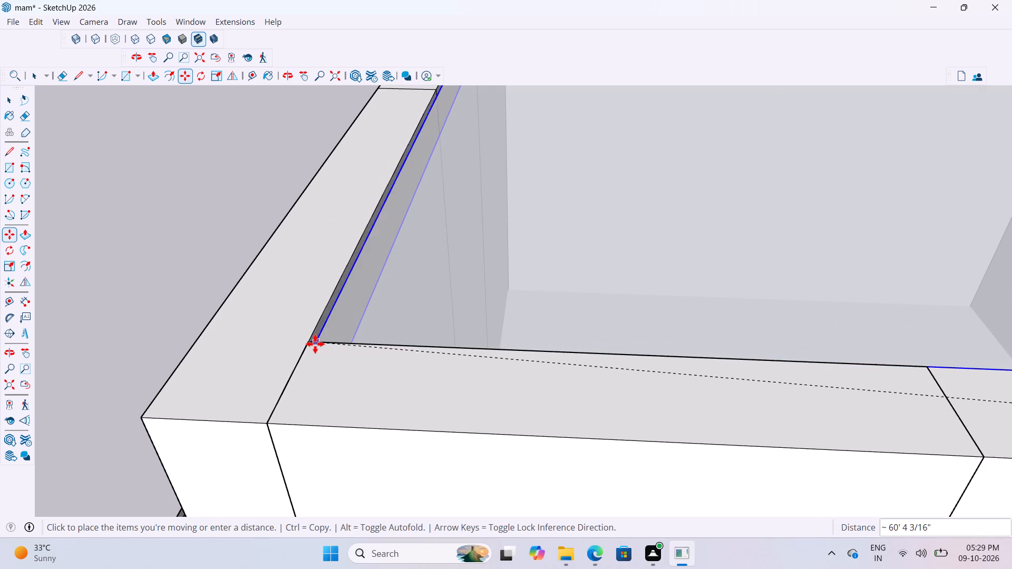
left_click(315, 344)
scroll(281, 342, "down", 12)
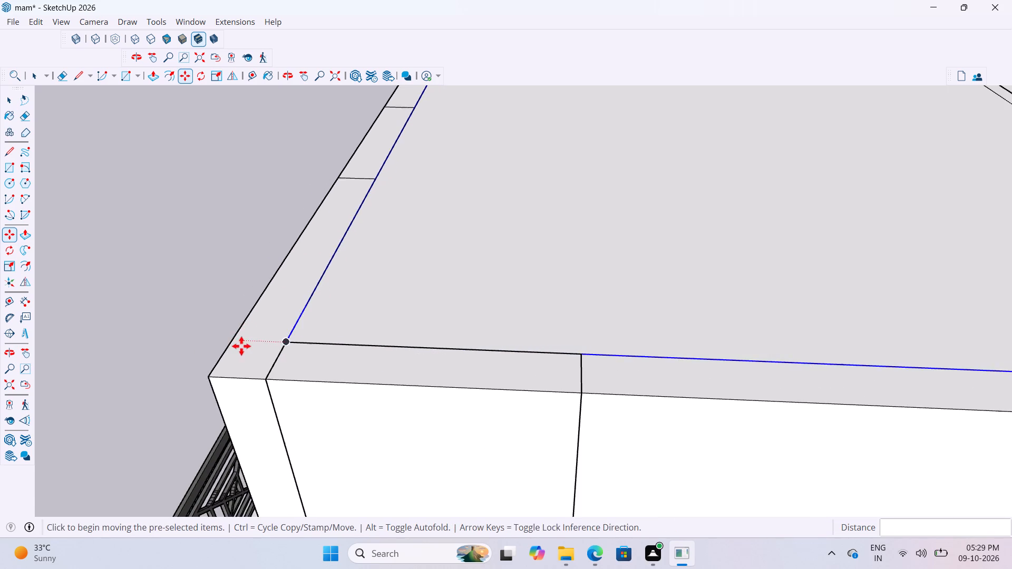
scroll(241, 346, "down", 20)
scroll(241, 346, "down", 2)
key("space")
left_click(882, 256)
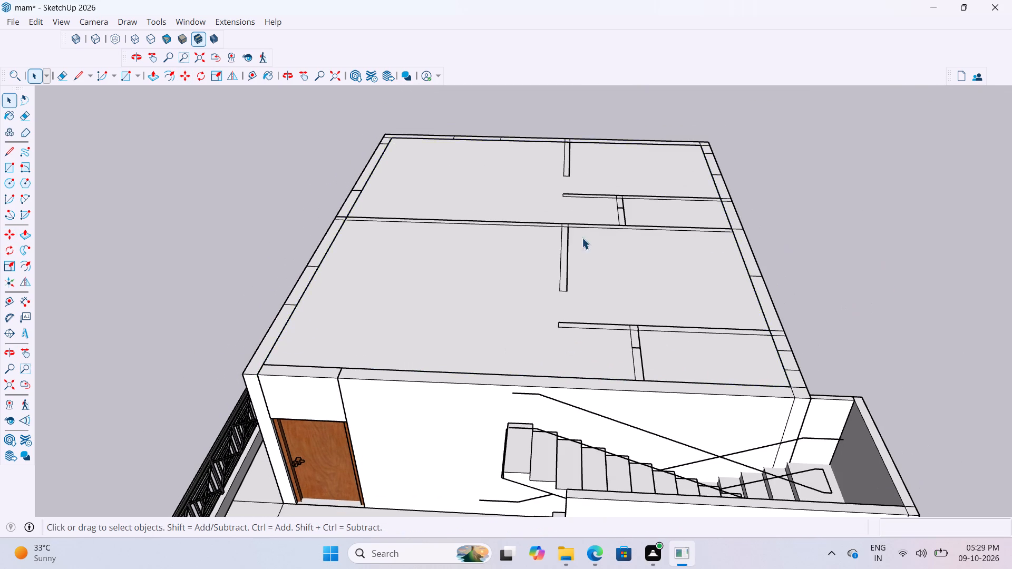
Examine the roof slab's fit within the upper walls from the glass balcony front, the patterned railing side and above.
scroll(580, 238, "down", 10)
scroll(628, 322, "up", 8)
middle_click_drag(552, 284, 650, 238)
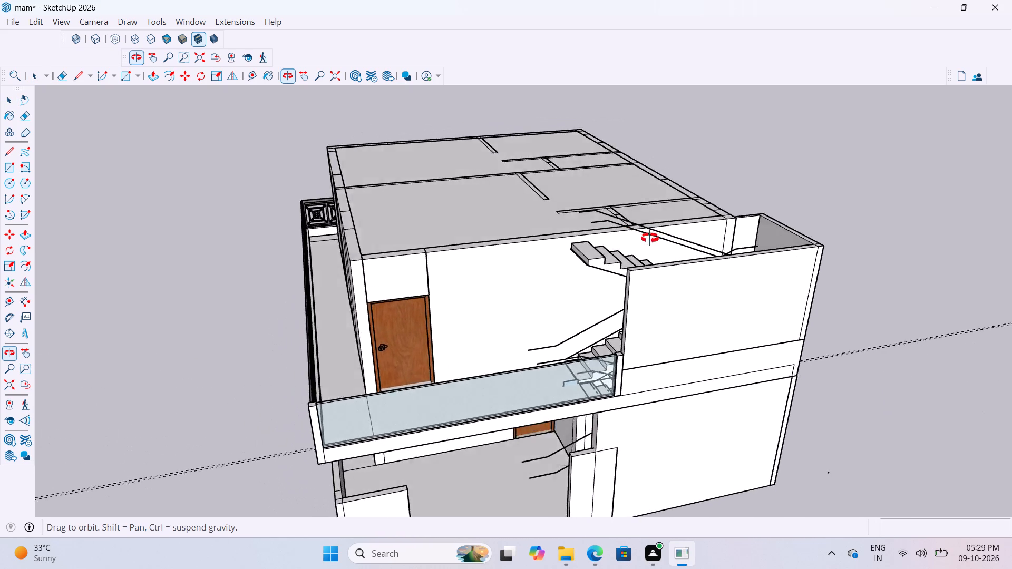
middle_click_drag(650, 238, 569, 226)
left_click(827, 180)
scroll(478, 229, "down", 5)
scroll(431, 256, "up", 3)
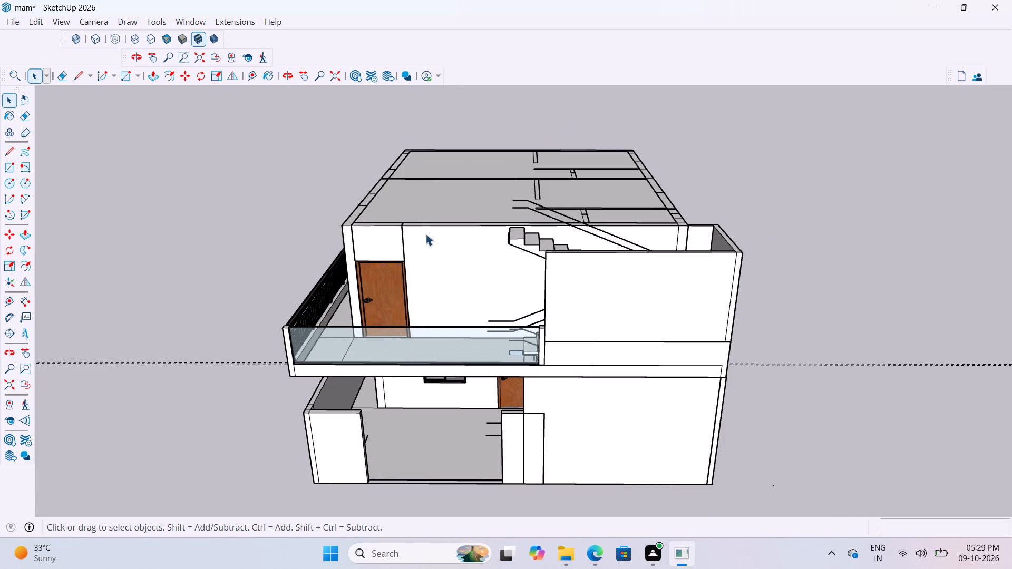
scroll(664, 250, "up", 1)
middle_click_drag(649, 252, 260, 283)
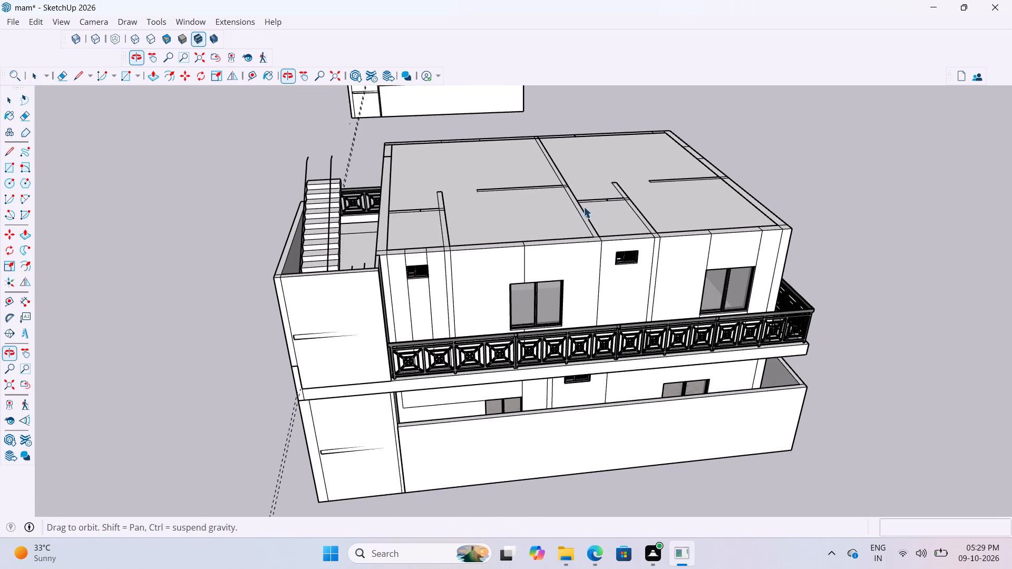
scroll(231, 273, "down", 4)
scroll(345, 266, "up", 3)
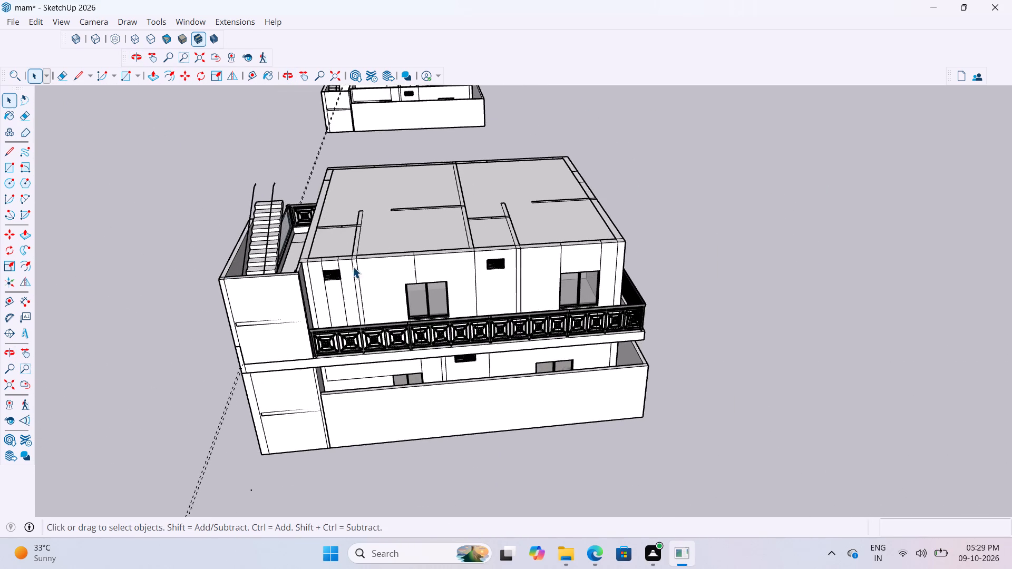
middle_click_drag(366, 267, 110, 323)
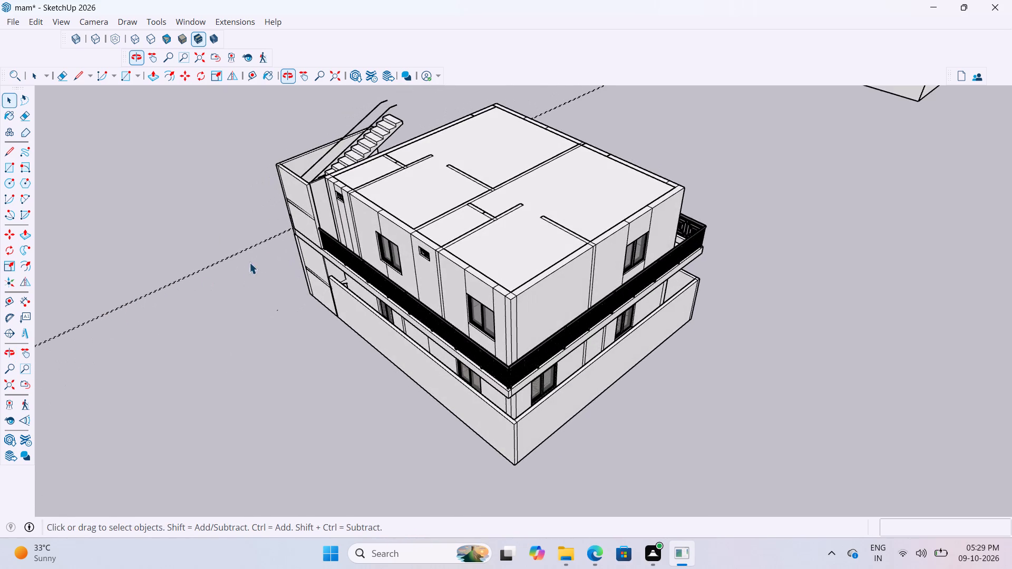
Examine the stairwell wall top and its junction with the upper floor beside the small ventilator at close range.
scroll(283, 210, "up", 6)
scroll(287, 187, "down", 5)
middle_click_drag(334, 197, 382, 193)
scroll(297, 217, "up", 10)
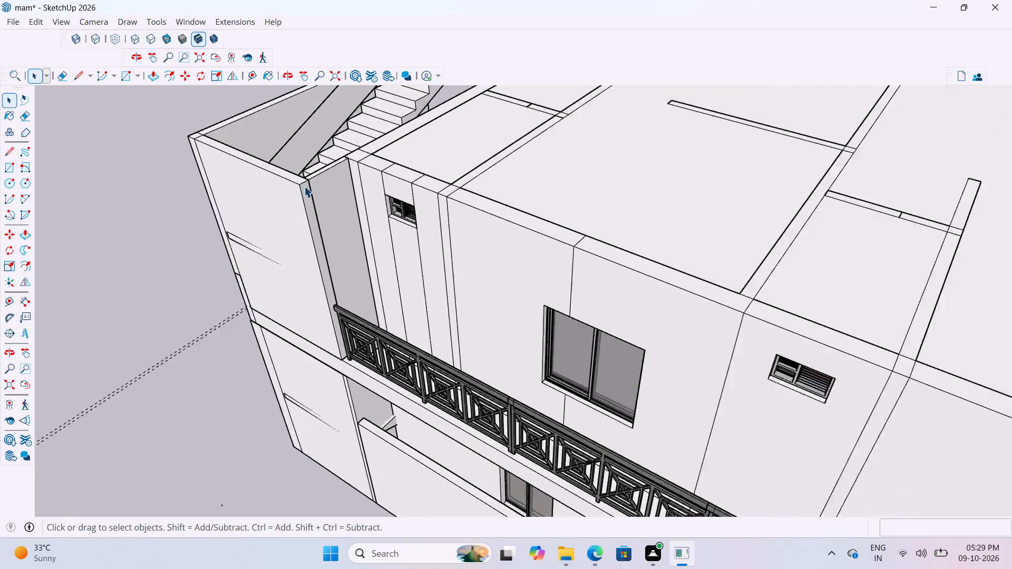
scroll(304, 186, "up", 11)
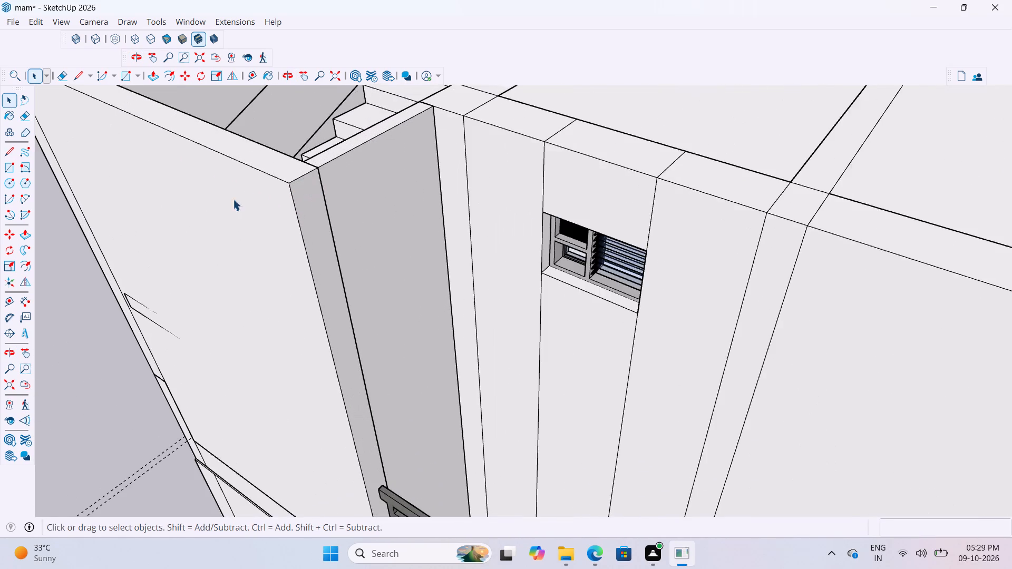
scroll(210, 256, "down", 15)
scroll(134, 300, "down", 5)
scroll(649, 289, "up", 2)
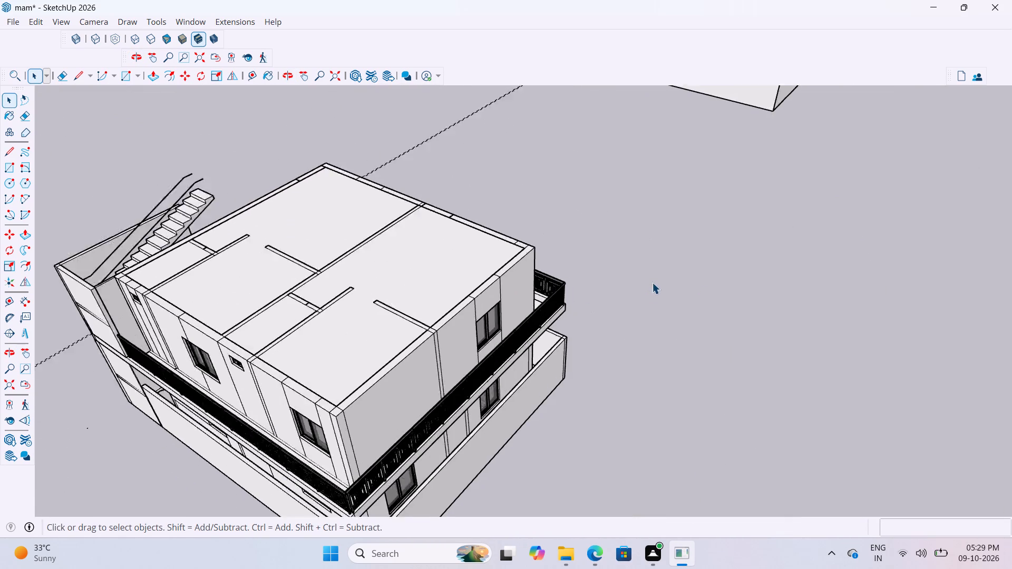
Examine the roof slab, partition wall tops and stairwell opening from the rear corner and the glass balcony front.
scroll(652, 282, "up", 1)
middle_click_drag(653, 281, 197, 323)
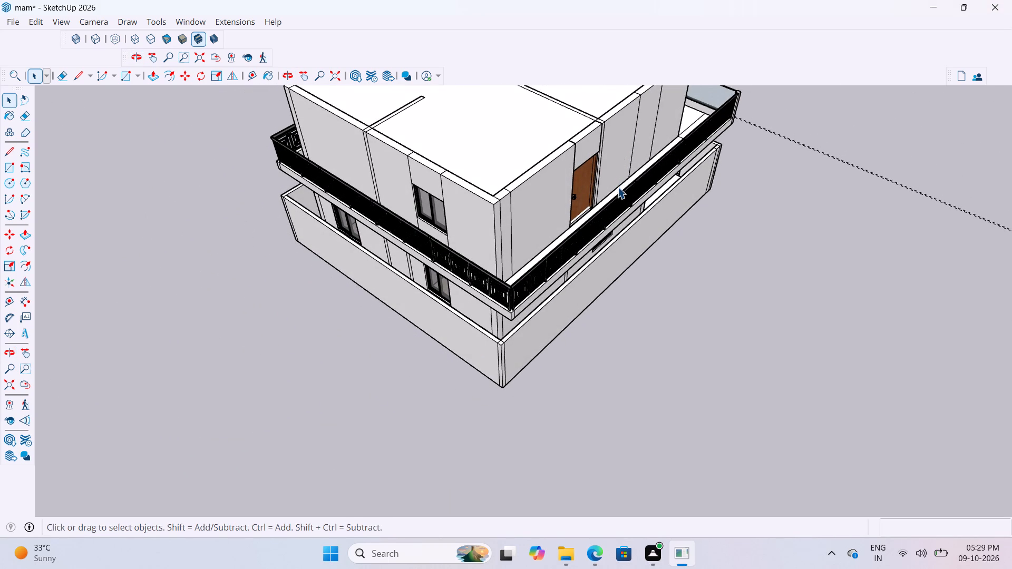
scroll(615, 216, "down", 2)
scroll(545, 174, "up", 4)
scroll(549, 305, "down", 9)
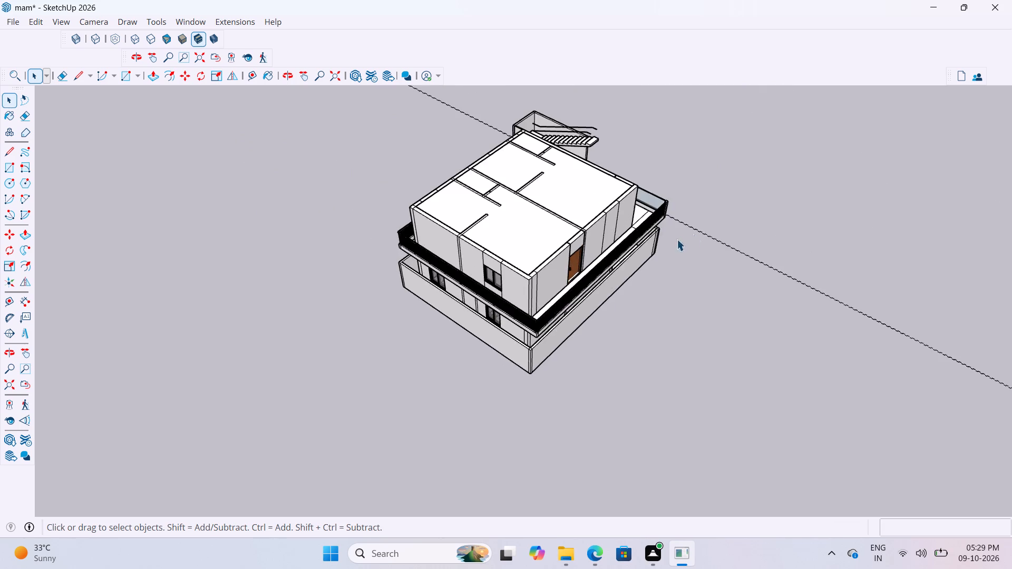
middle_click_drag(653, 201, 147, 155)
scroll(607, 278, "up", 7)
middle_click_drag(629, 284, 382, 258)
scroll(417, 285, "up", 4)
scroll(421, 287, "down", 3)
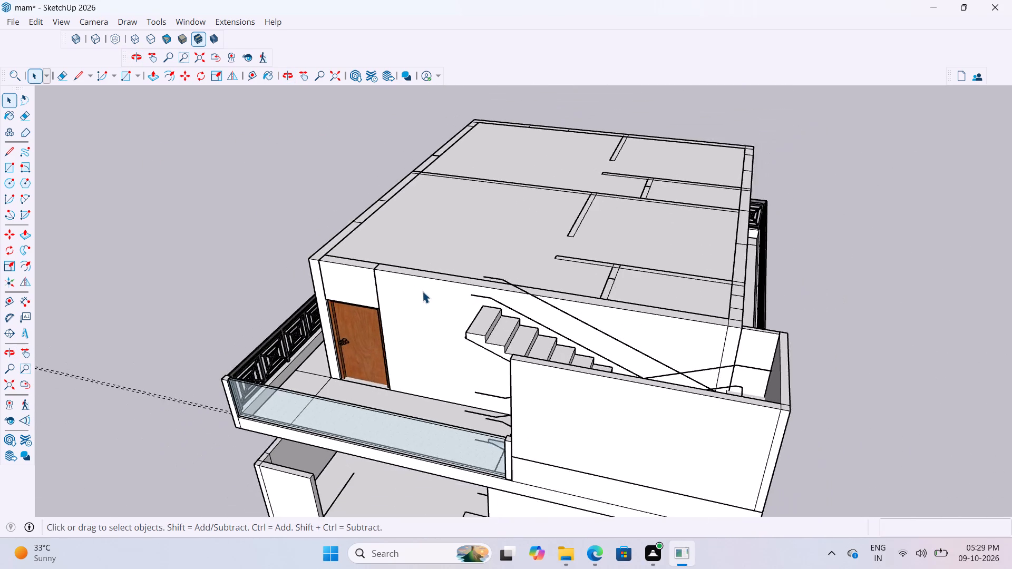
scroll(422, 291, "down", 13)
scroll(427, 303, "up", 12)
middle_click_drag(449, 291, 452, 288)
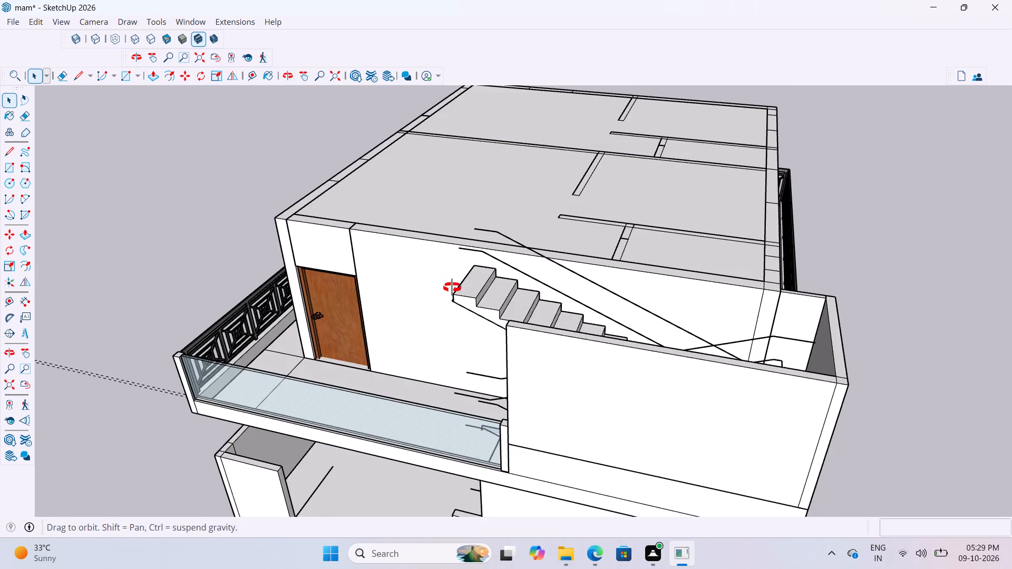
middle_click_drag(452, 288, 472, 264)
scroll(392, 272, "down", 5)
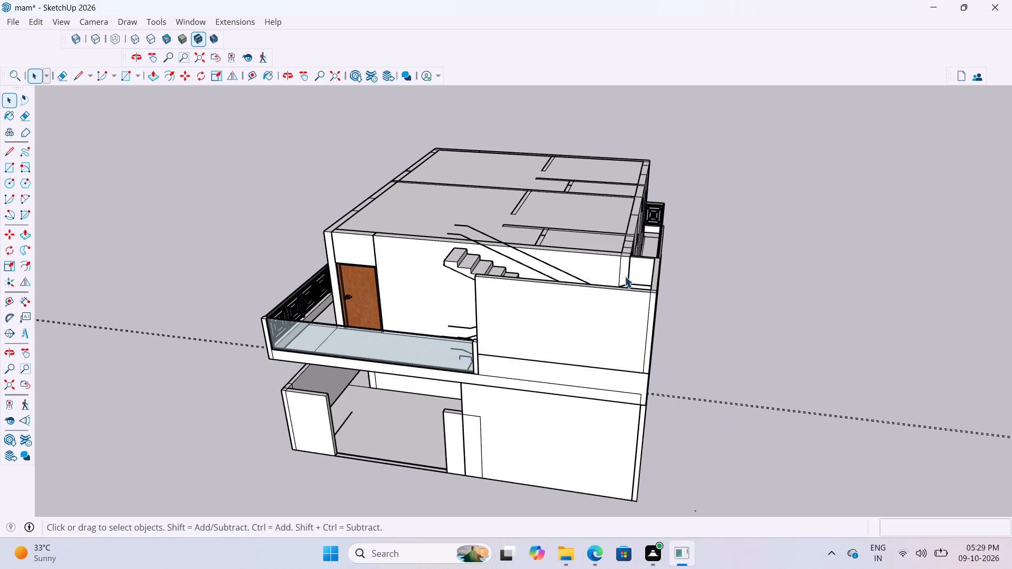
scroll(473, 258, "up", 3)
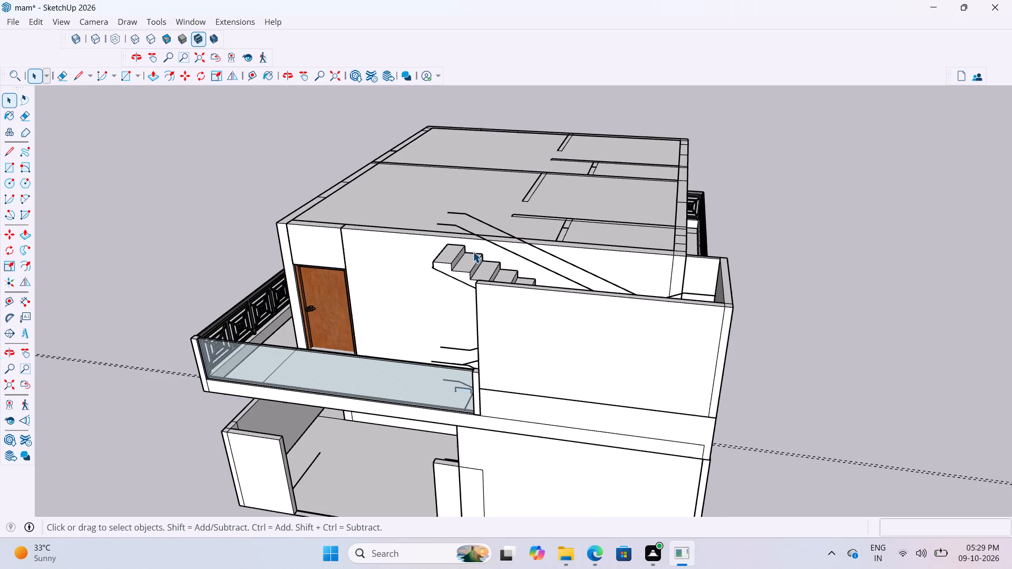
middle_click_drag(484, 251, 546, 272)
scroll(479, 276, "down", 9)
scroll(473, 281, "up", 4)
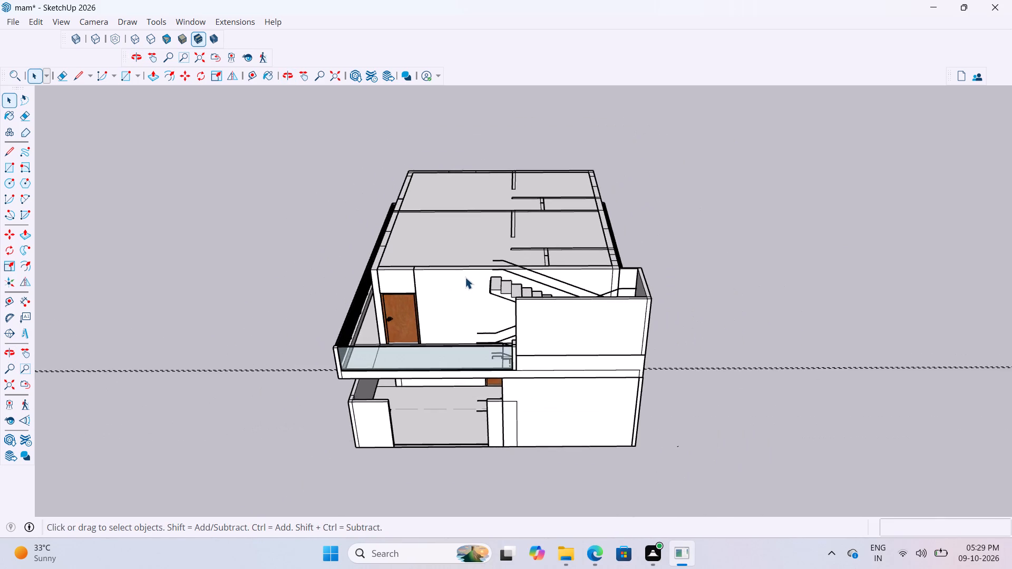
scroll(465, 277, "up", 3)
scroll(388, 254, "down", 4)
middle_click_drag(388, 369, 379, 295)
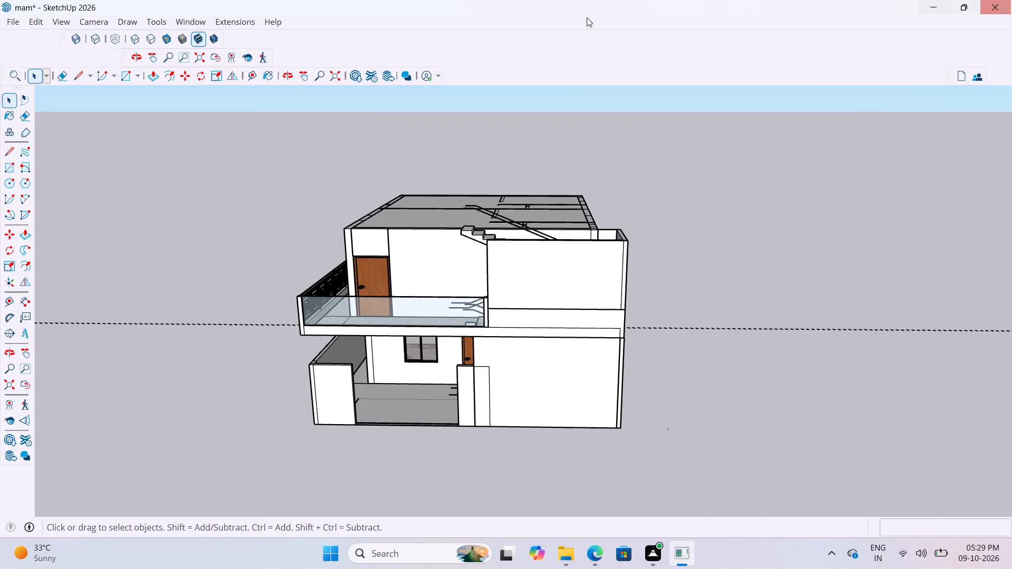
Examine the roof slab's edges against the outer walls and stairwell from the window side and the patterned railing side.
scroll(545, 248, "up", 3)
middle_click_drag(522, 218, 423, 320)
scroll(414, 335, "down", 9)
scroll(505, 313, "up", 4)
scroll(509, 308, "down", 1)
scroll(509, 308, "up", 3)
middle_click_drag(459, 305, 479, 294)
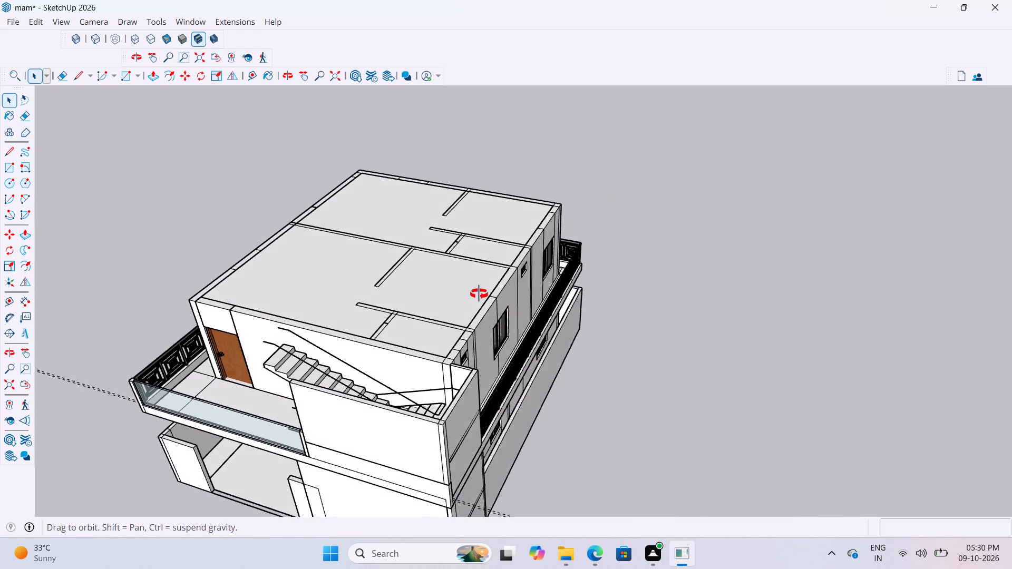
middle_click_drag(479, 294, 611, 292)
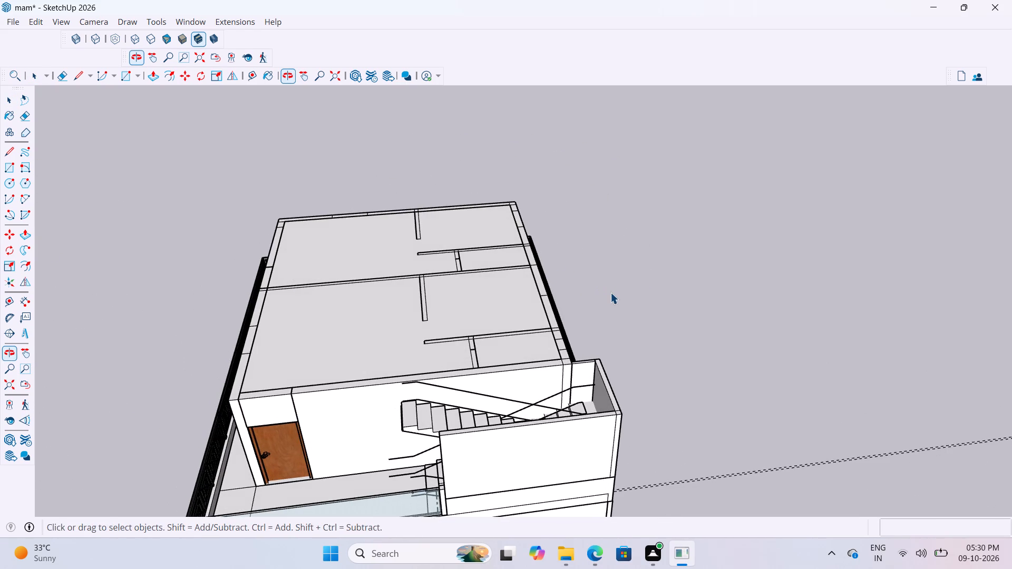
scroll(453, 385, "up", 4)
middle_click_drag(488, 409, 736, 378)
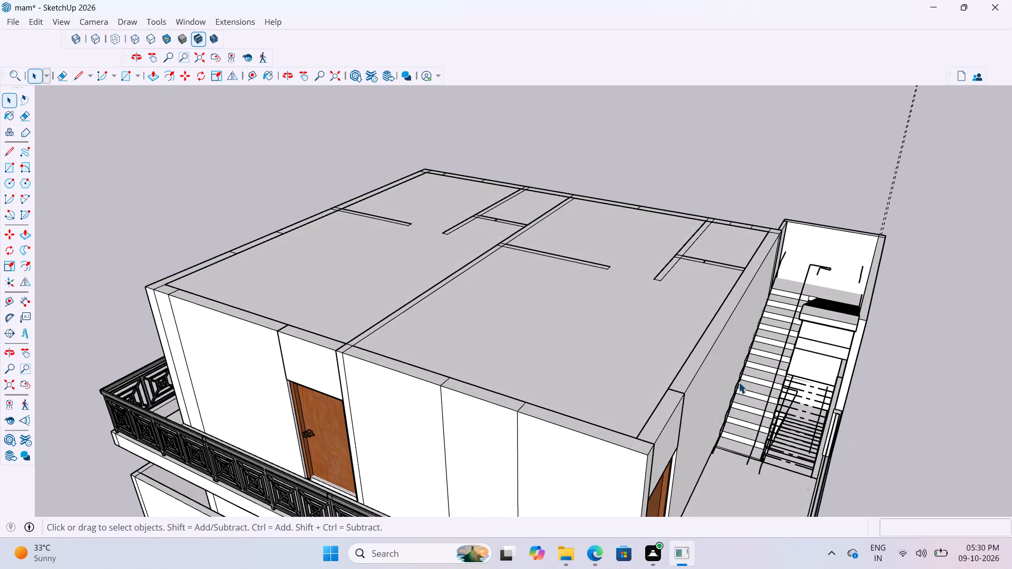
middle_click_drag(878, 337, 687, 341)
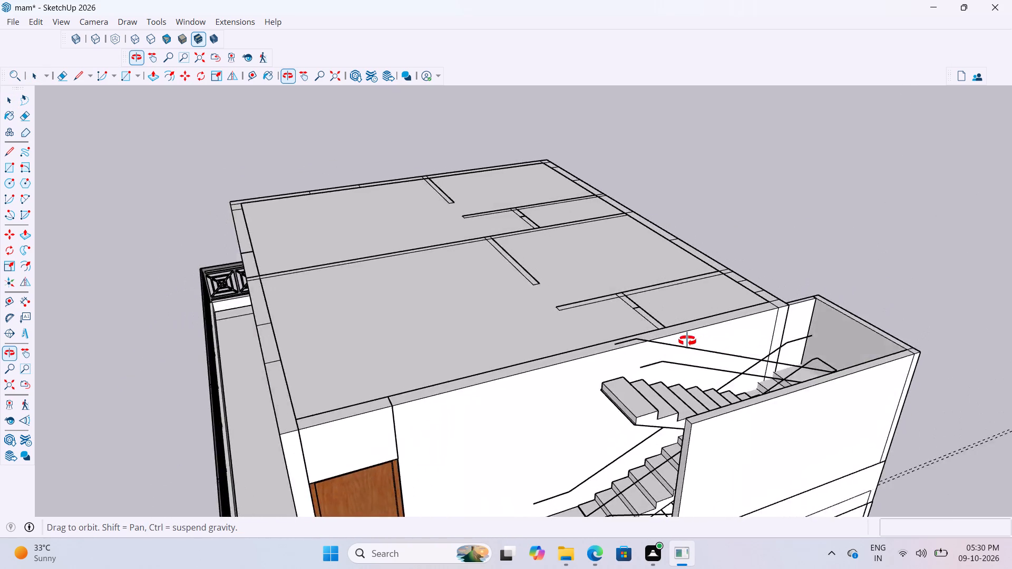
middle_click_drag(687, 341, 240, 369)
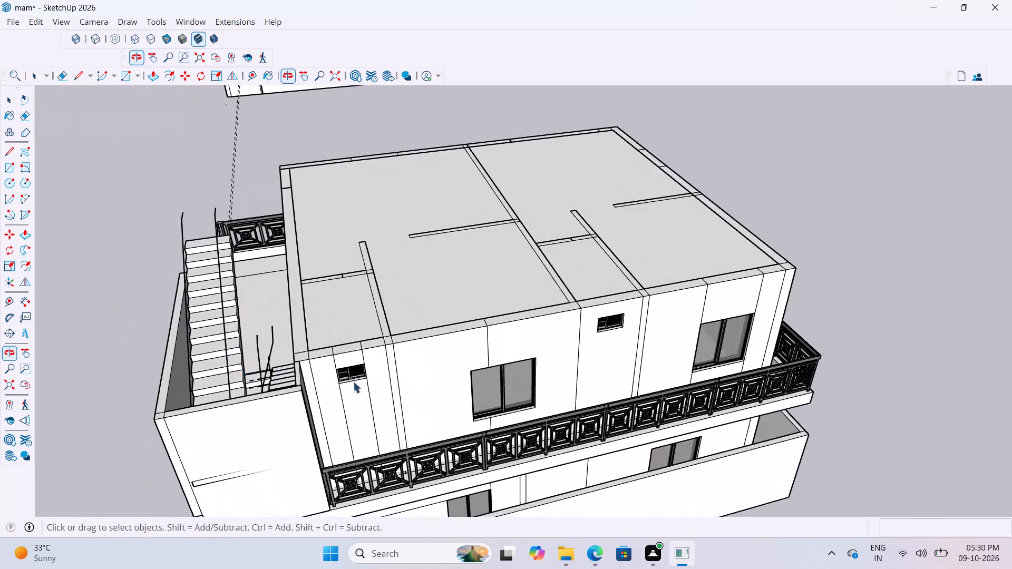
scroll(367, 395, "up", 3)
scroll(312, 401, "down", 5)
middle_click_drag(533, 328, 707, 300)
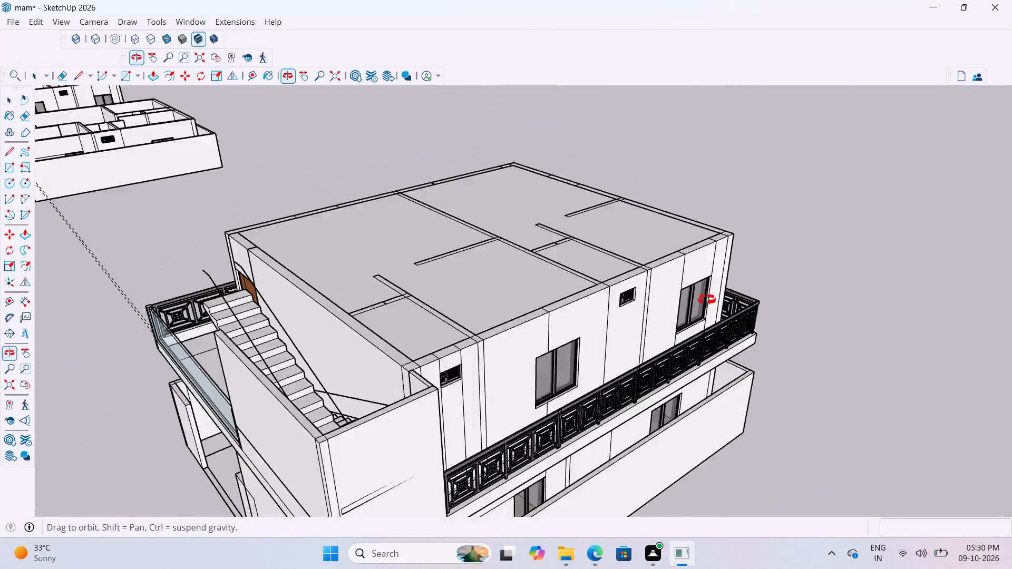
middle_click_drag(707, 300, 815, 292)
scroll(686, 287, "down", 4)
scroll(591, 304, "down", 5)
middle_click_drag(547, 314, 566, 301)
scroll(544, 366, "up", 2)
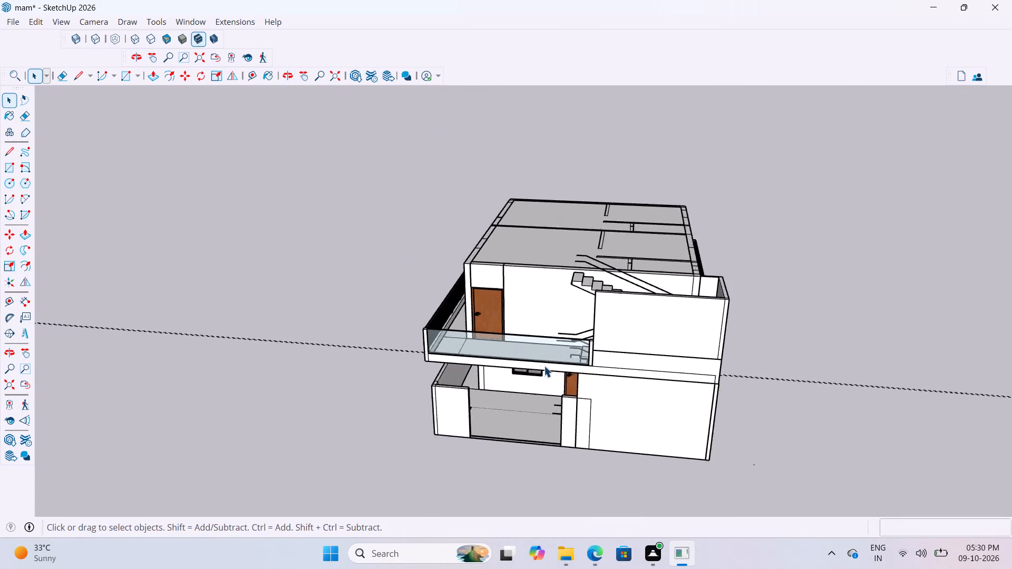
Examine the front elevation, including the glass balcony, the compound wall opening and the ground-floor entrance beneath it.
scroll(544, 366, "up", 5)
scroll(493, 318, "down", 5)
scroll(484, 412, "up", 8)
scroll(419, 394, "up", 3)
scroll(405, 364, "down", 4)
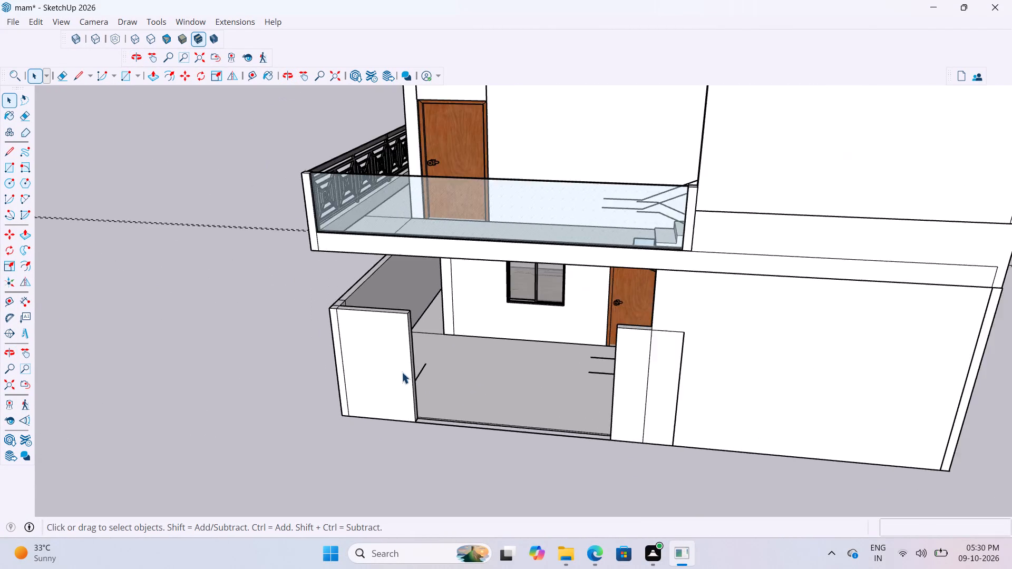
scroll(402, 372, "down", 6)
scroll(577, 447, "up", 3)
scroll(430, 356, "down", 5)
middle_click_drag(429, 357, 454, 364)
scroll(427, 374, "down", 8)
scroll(427, 387, "up", 7)
scroll(436, 330, "up", 1)
middle_click_drag(461, 331, 502, 347)
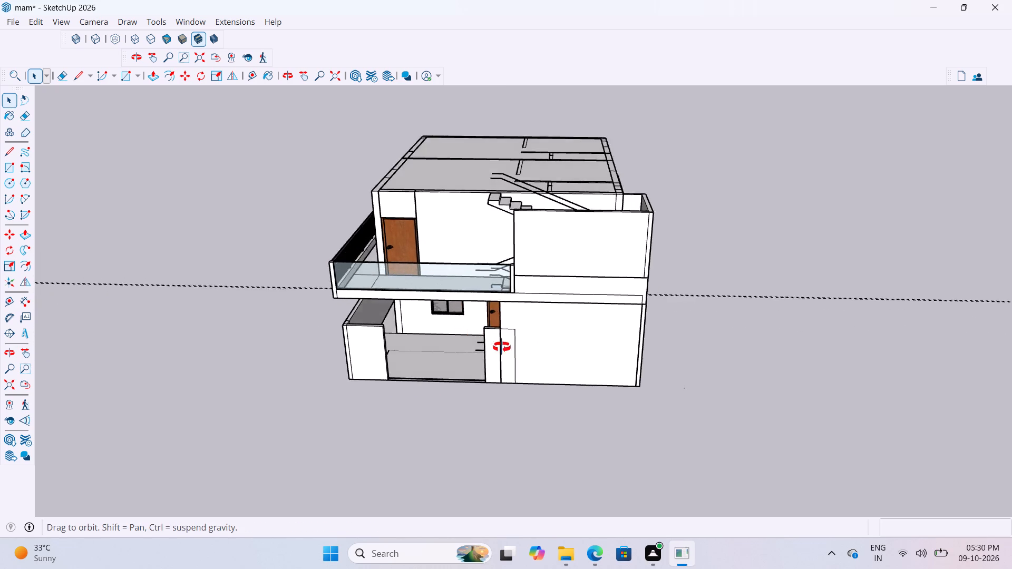
middle_click_drag(502, 347, 712, 388)
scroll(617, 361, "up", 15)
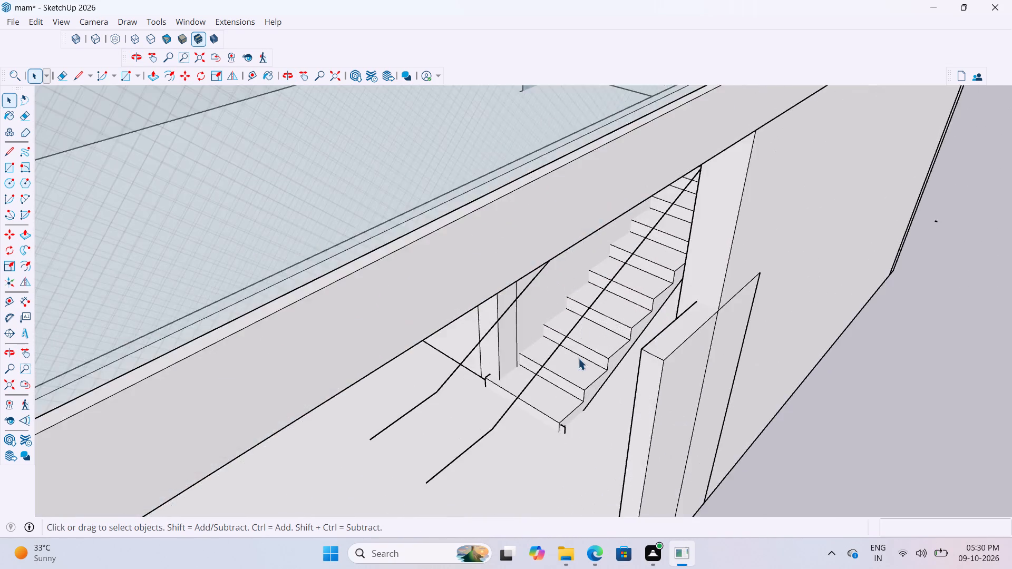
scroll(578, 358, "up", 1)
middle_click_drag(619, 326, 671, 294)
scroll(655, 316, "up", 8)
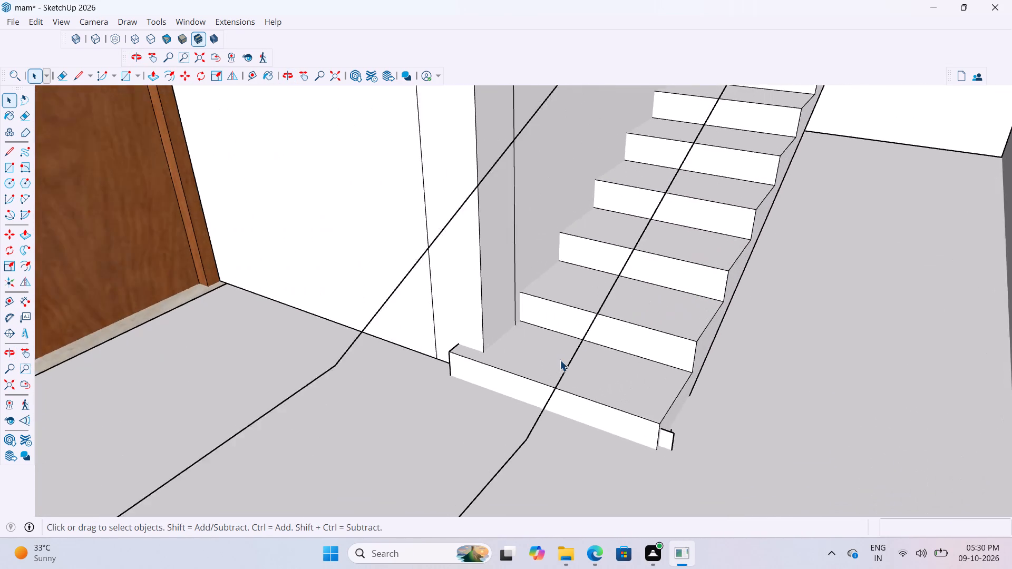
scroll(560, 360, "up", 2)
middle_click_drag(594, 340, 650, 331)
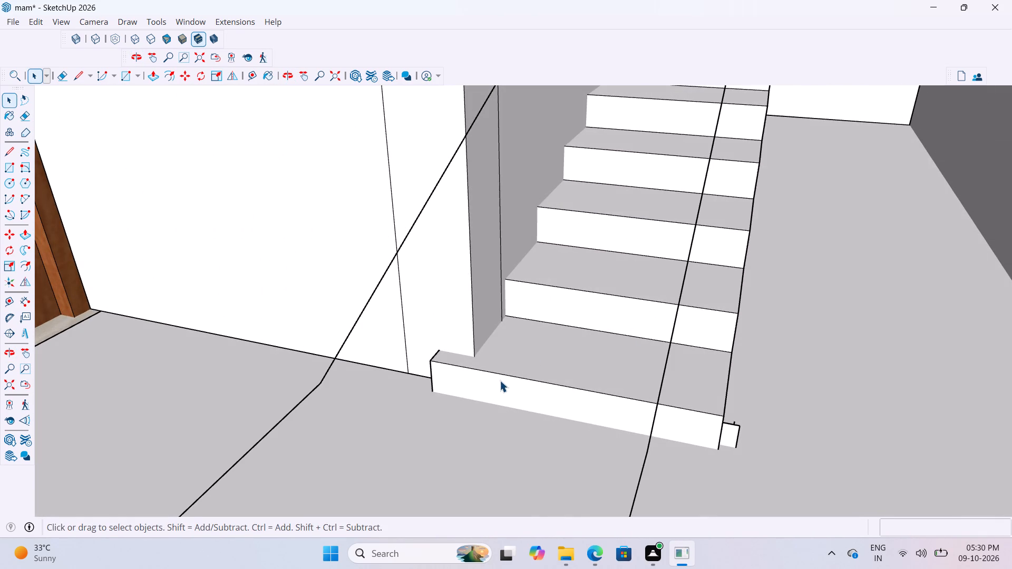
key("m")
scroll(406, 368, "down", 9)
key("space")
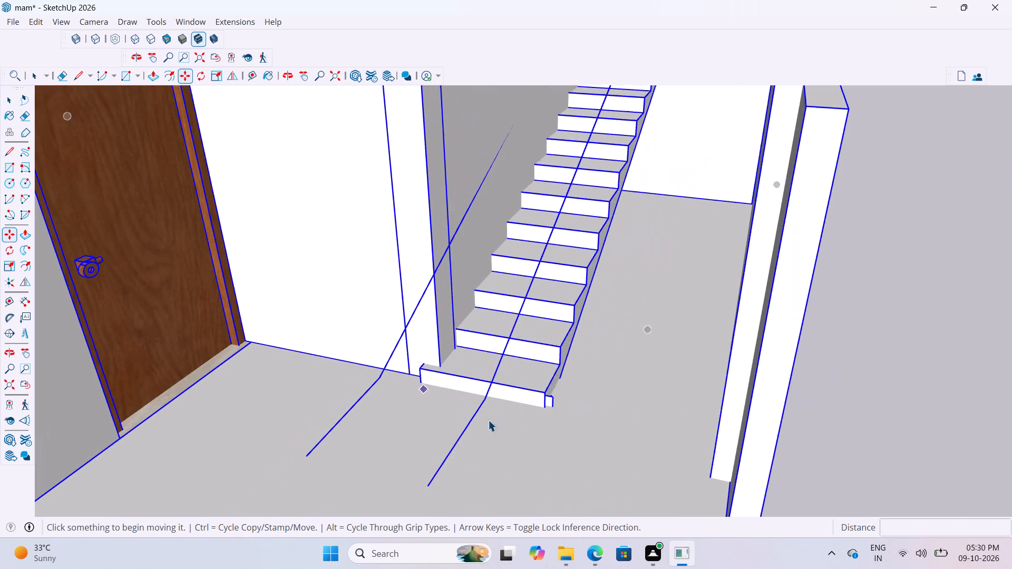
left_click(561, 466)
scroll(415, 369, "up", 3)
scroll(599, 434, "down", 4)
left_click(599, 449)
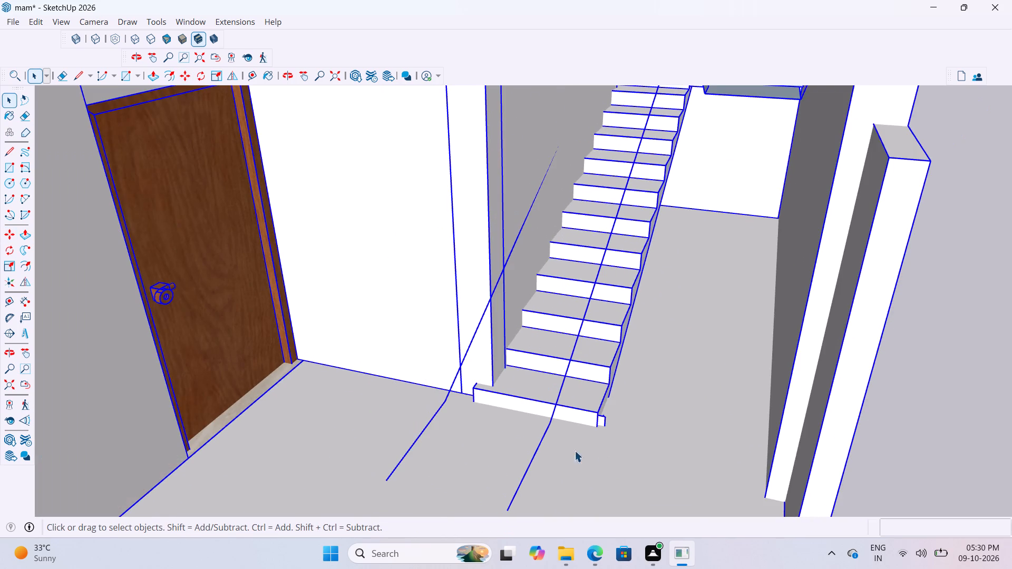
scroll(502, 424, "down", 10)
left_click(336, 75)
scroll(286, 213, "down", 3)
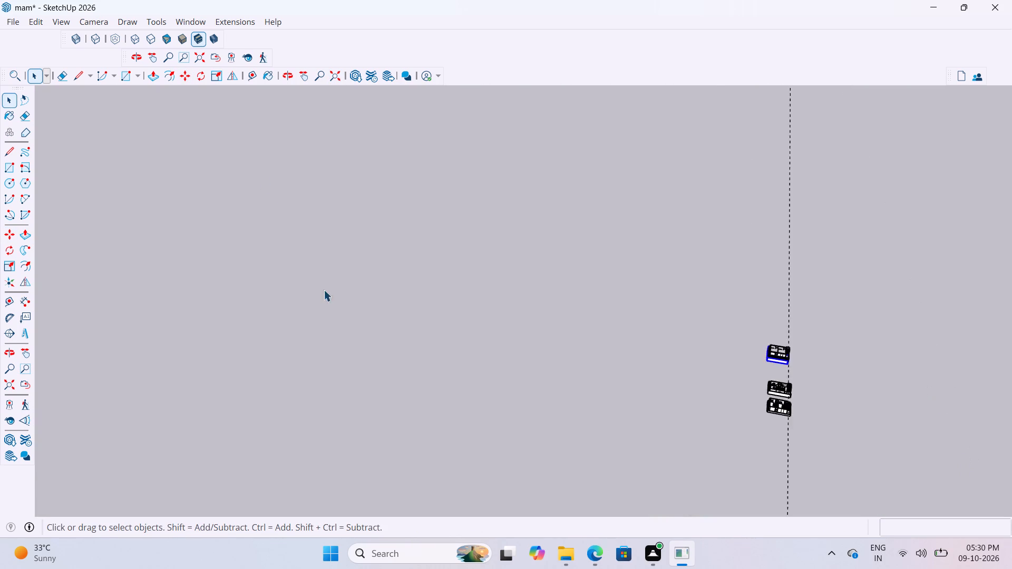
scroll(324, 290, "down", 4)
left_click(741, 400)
Examine the ground-floor staircase, its landing and the underside of the upper flight below the balcony slab.
scroll(586, 320, "up", 20)
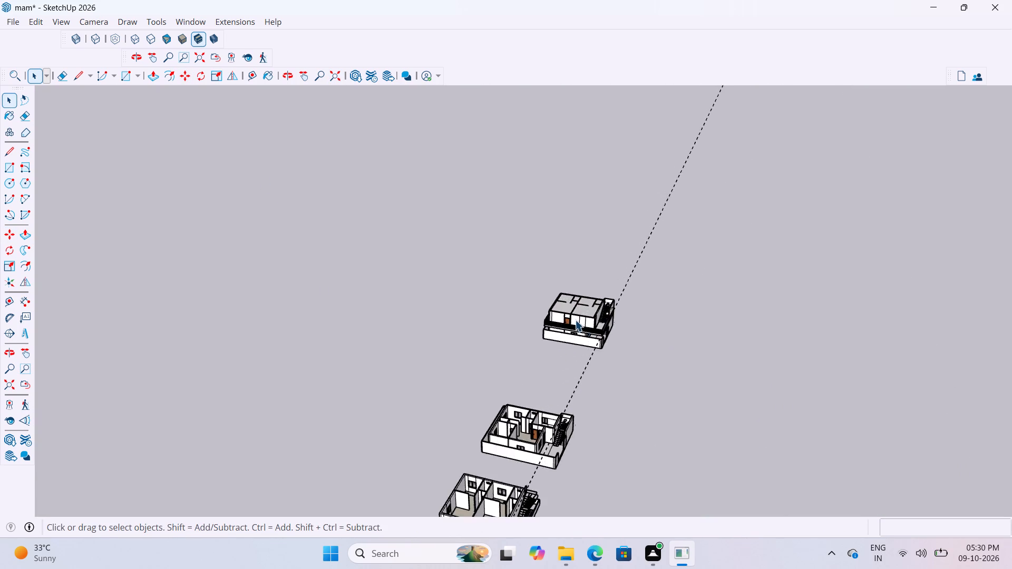
scroll(575, 320, "up", 20)
scroll(575, 320, "up", 7)
scroll(676, 299, "down", 5)
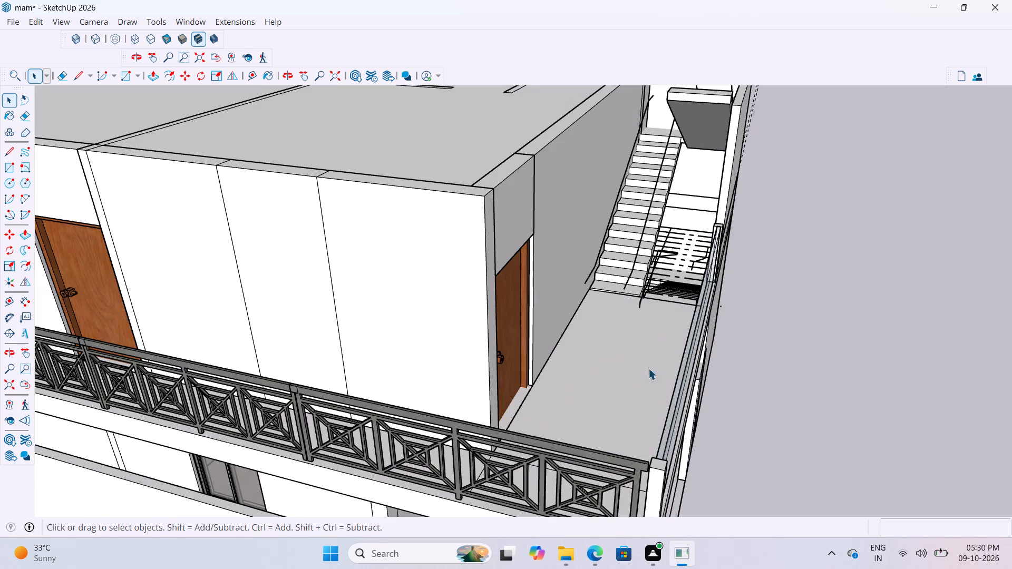
middle_click_drag(663, 348, 669, 239)
scroll(638, 336, "up", 7)
scroll(641, 368, "down", 4)
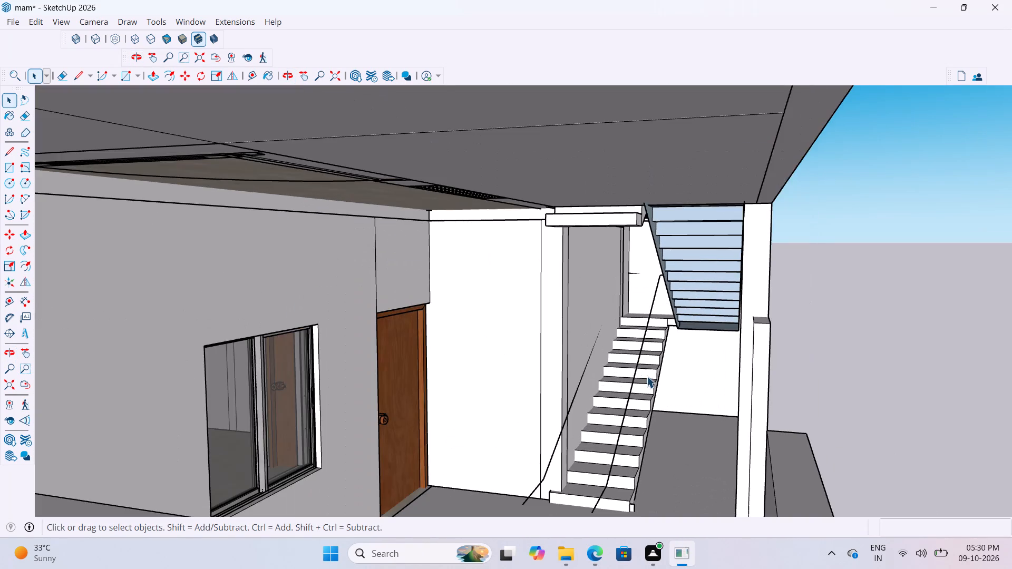
scroll(650, 377, "up", 3)
scroll(738, 197, "up", 4)
middle_click_drag(741, 183, 718, 227)
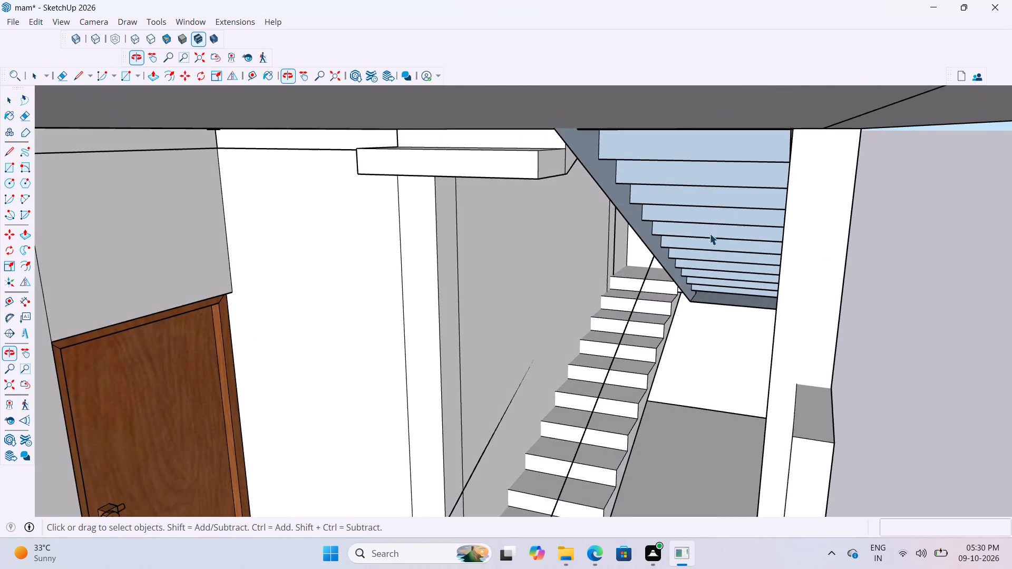
scroll(705, 240, "down", 8)
Move the staircase inside the house group sideways about 4 1/2" so the bottom step's corner meets the adjoining wall face.
left_click(338, 79)
scroll(527, 244, "down", 6)
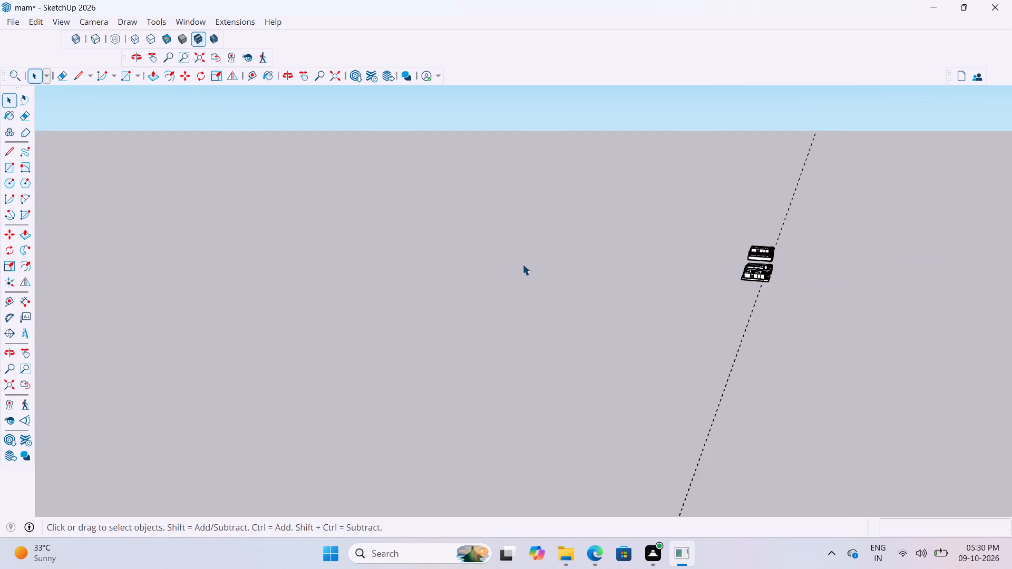
scroll(522, 264, "down", 3)
left_click(737, 296)
scroll(718, 261, "up", 20)
scroll(718, 261, "up", 2)
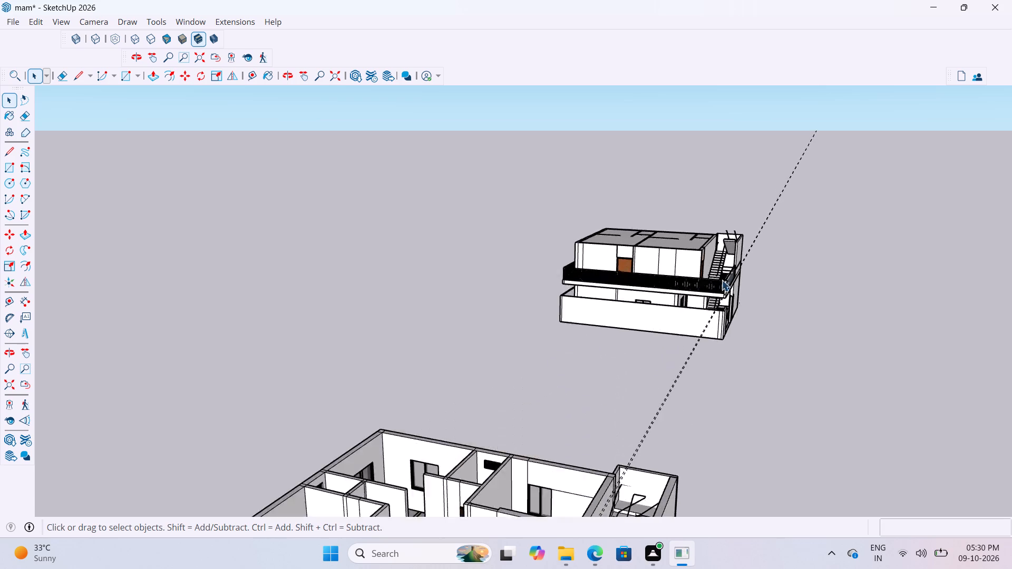
scroll(722, 280, "up", 14)
scroll(736, 231, "down", 5)
scroll(692, 374, "up", 9)
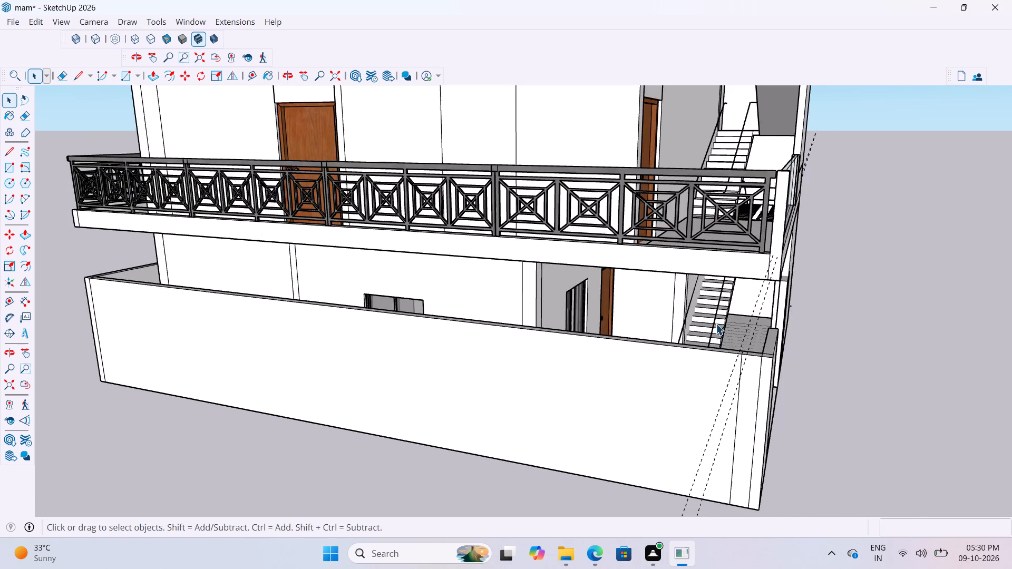
scroll(716, 323, "up", 2)
middle_click_drag(716, 323, 719, 341)
scroll(711, 389, "up", 7)
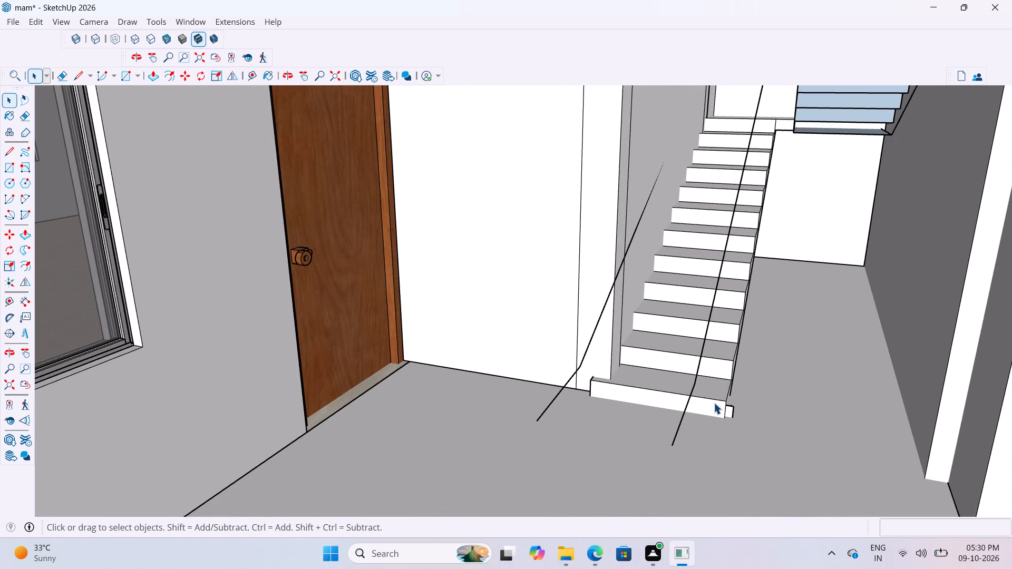
key("m")
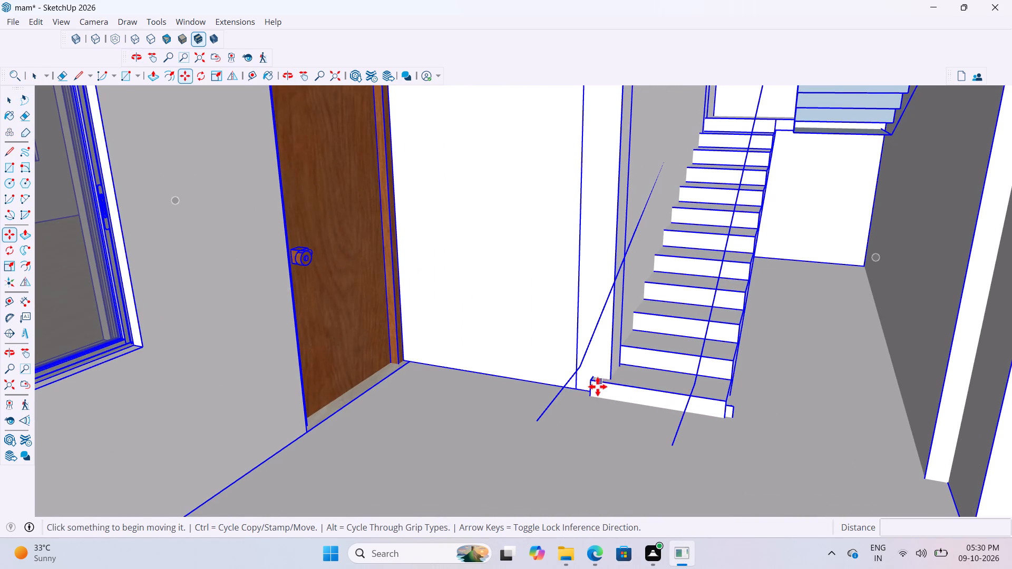
key("space")
left_click(596, 428)
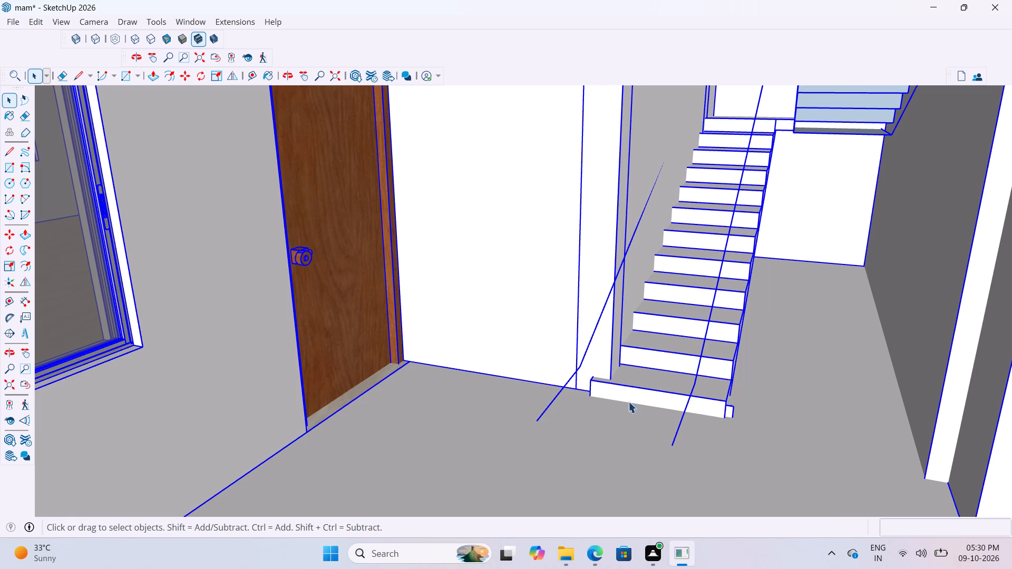
double_click(675, 381)
left_click(647, 386)
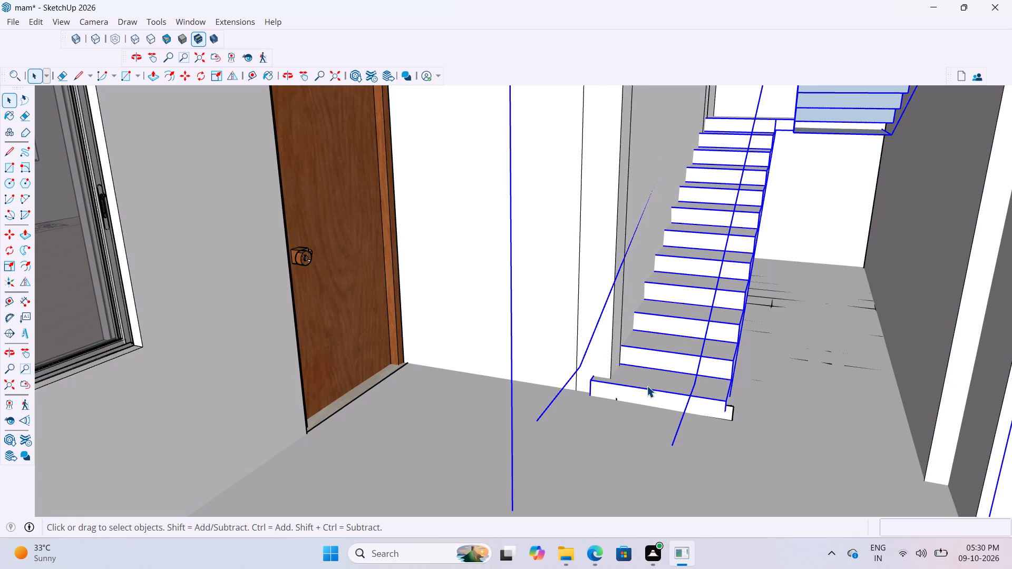
key("m")
scroll(605, 395, "up", 8)
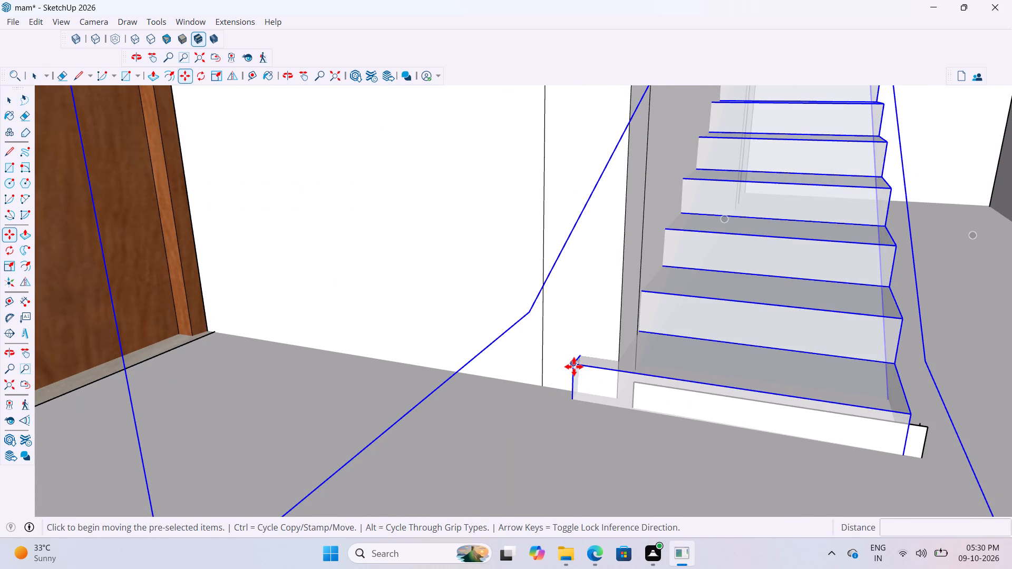
left_click(574, 367)
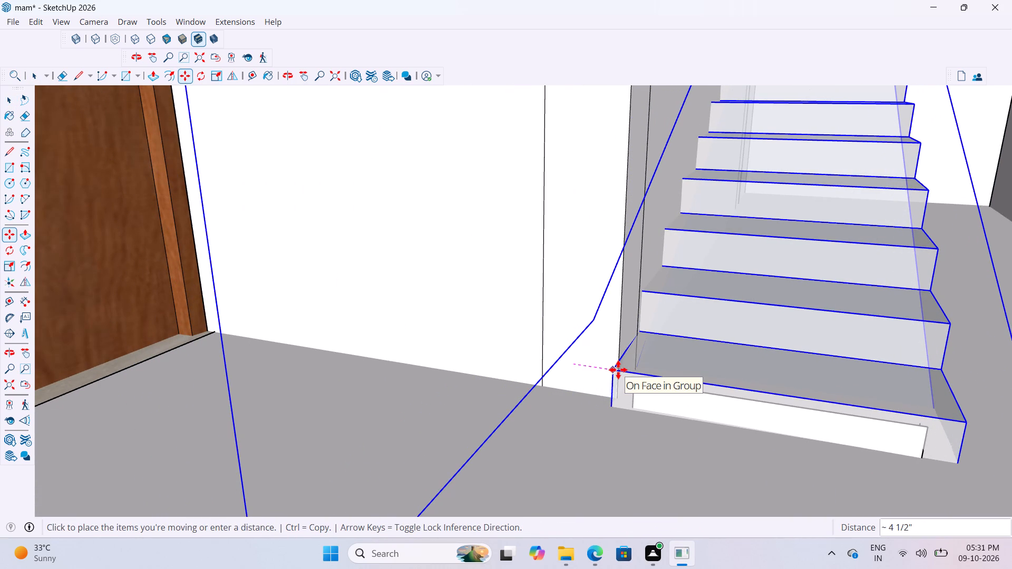
left_click(618, 370)
scroll(462, 377, "down", 4)
scroll(410, 370, "down", 17)
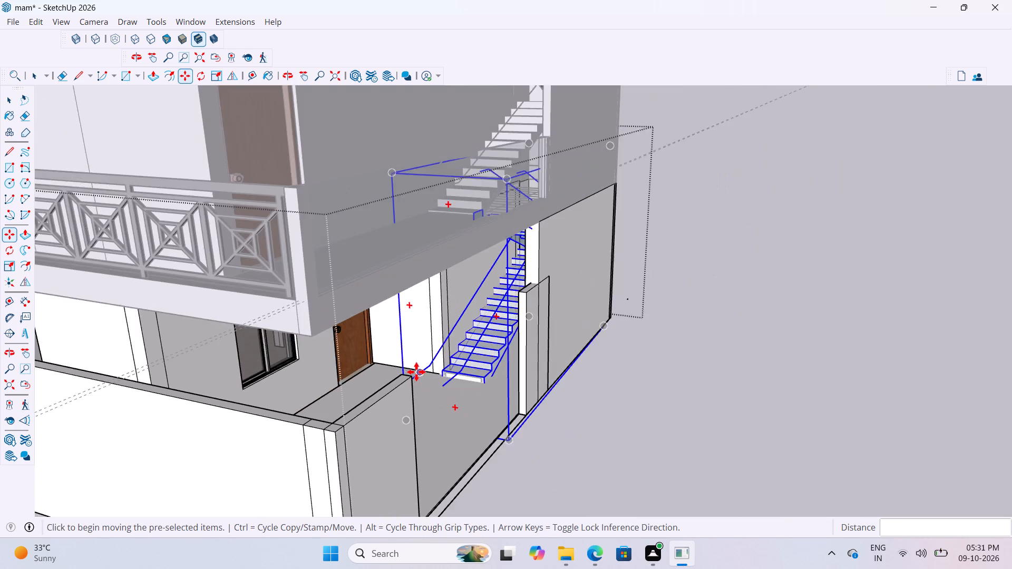
scroll(416, 372, "down", 4)
key("space")
left_click(634, 400)
Examine the moved staircase flights, the gap between them and the stairwell walls from the balcony and from above.
scroll(510, 250, "up", 3)
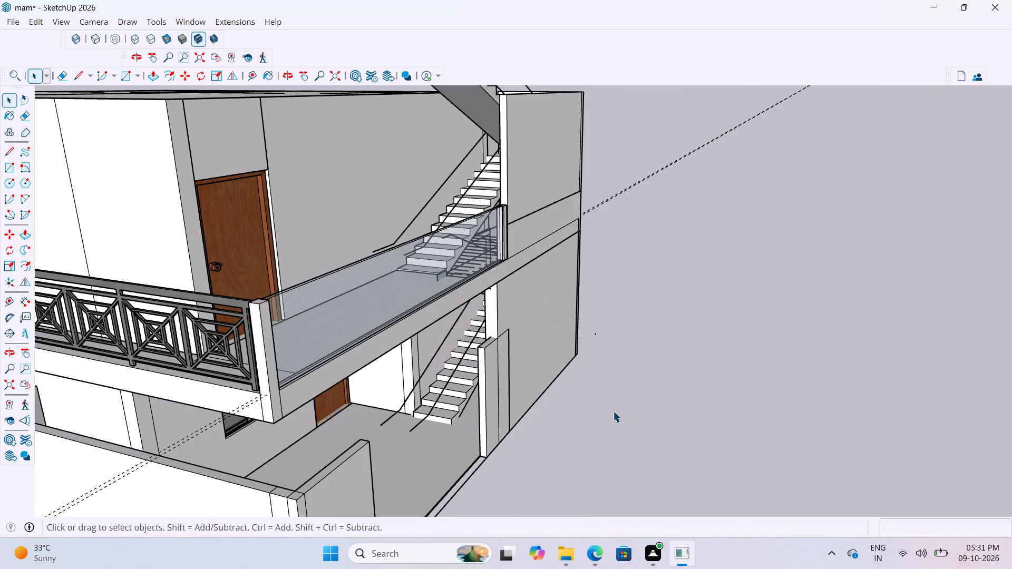
middle_click_drag(624, 404, 690, 452)
scroll(496, 291, "up", 6)
middle_click_drag(503, 295, 546, 329)
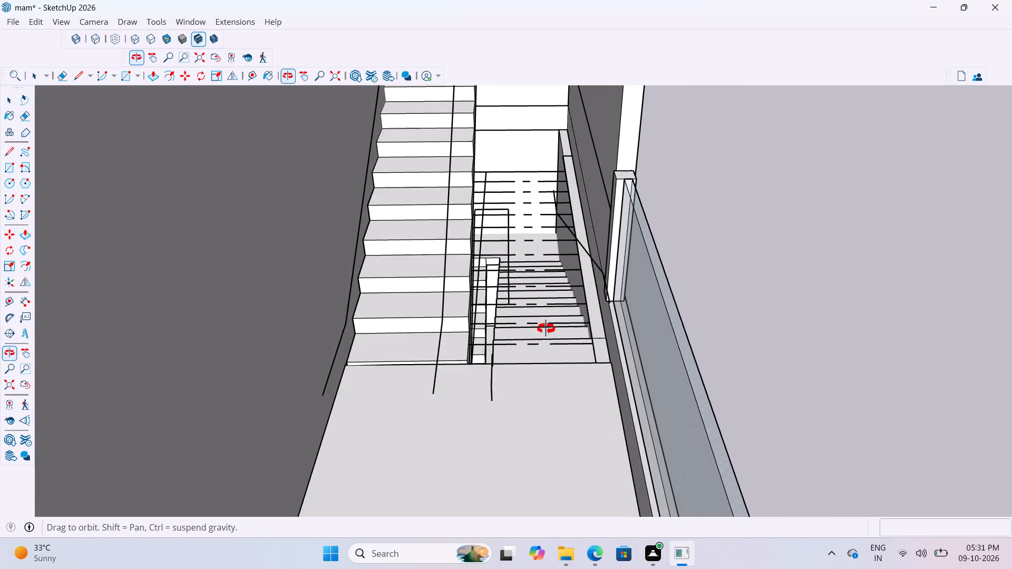
middle_click_drag(546, 329, 545, 334)
scroll(589, 347, "up", 3)
scroll(541, 356, "down", 8)
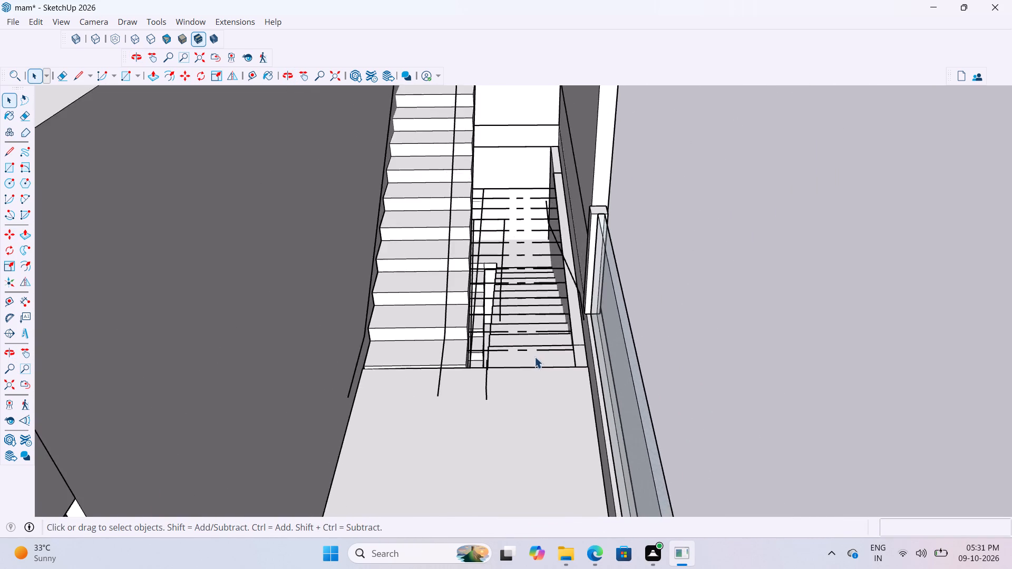
scroll(534, 357, "down", 7)
scroll(551, 217, "up", 6)
left_click(658, 250)
scroll(583, 210, "up", 3)
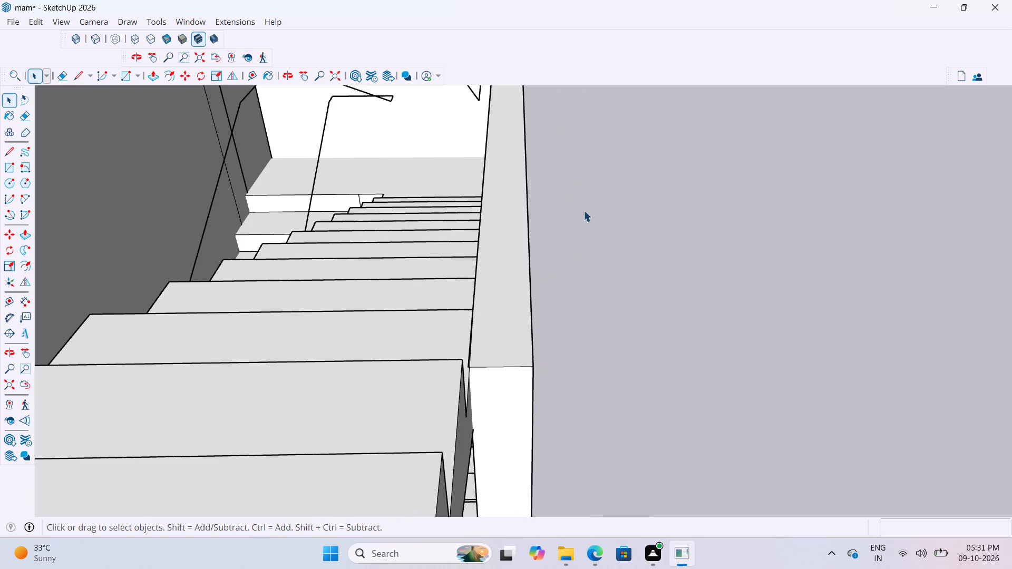
middle_click_drag(578, 225, 477, 228)
scroll(490, 205, "down", 10)
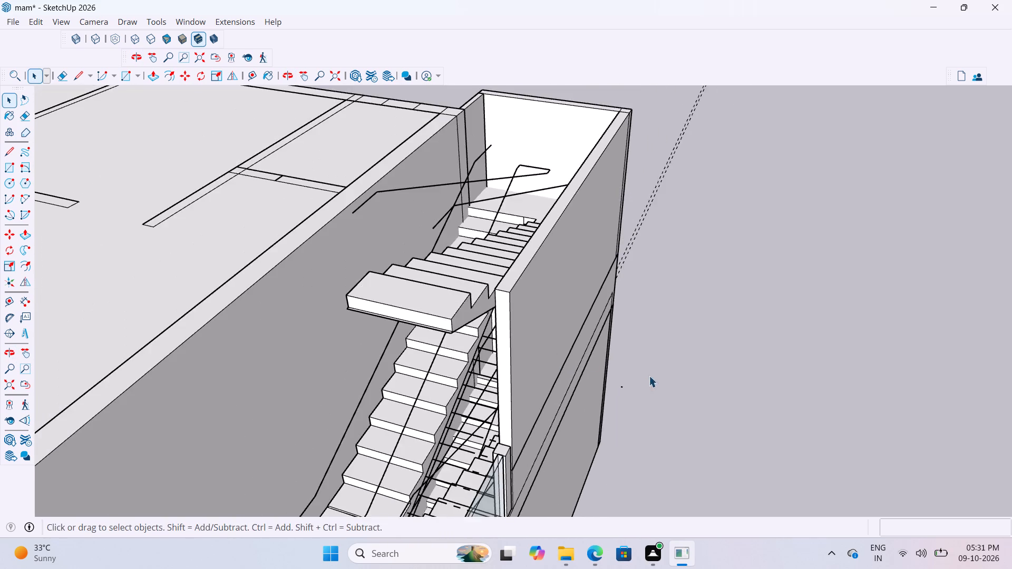
middle_click_drag(629, 369, 201, 302)
scroll(195, 301, "up", 1)
scroll(286, 271, "down", 7)
left_click(616, 479)
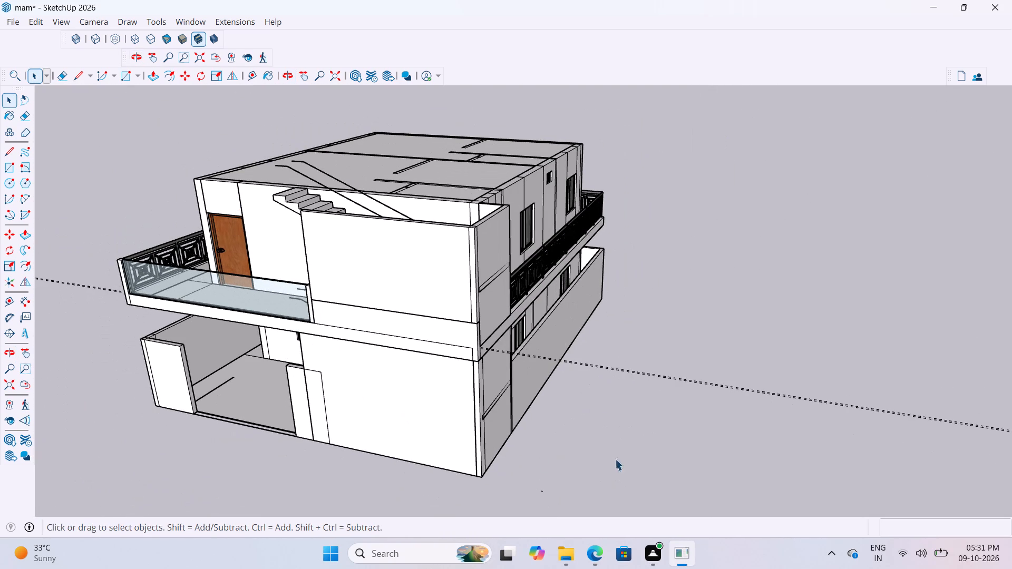
Delete all guides from the model.
left_click(38, 20)
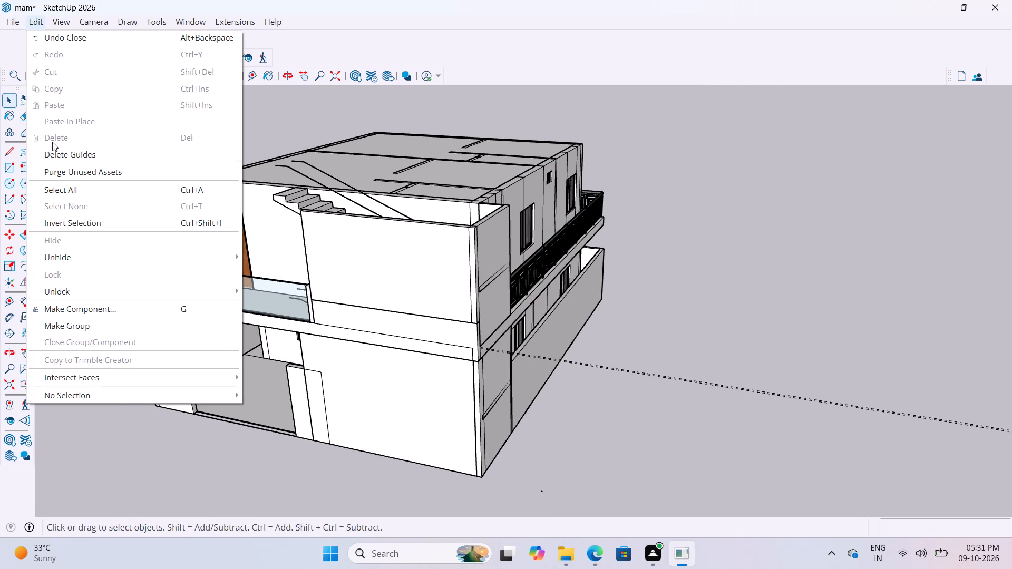
left_click(55, 150)
left_click(754, 259)
Examine the stairwell's outer wall, the glass balcony and the roof slab from the staircase side of the house.
scroll(458, 390, "up", 5)
middle_click_drag(476, 355, 605, 362)
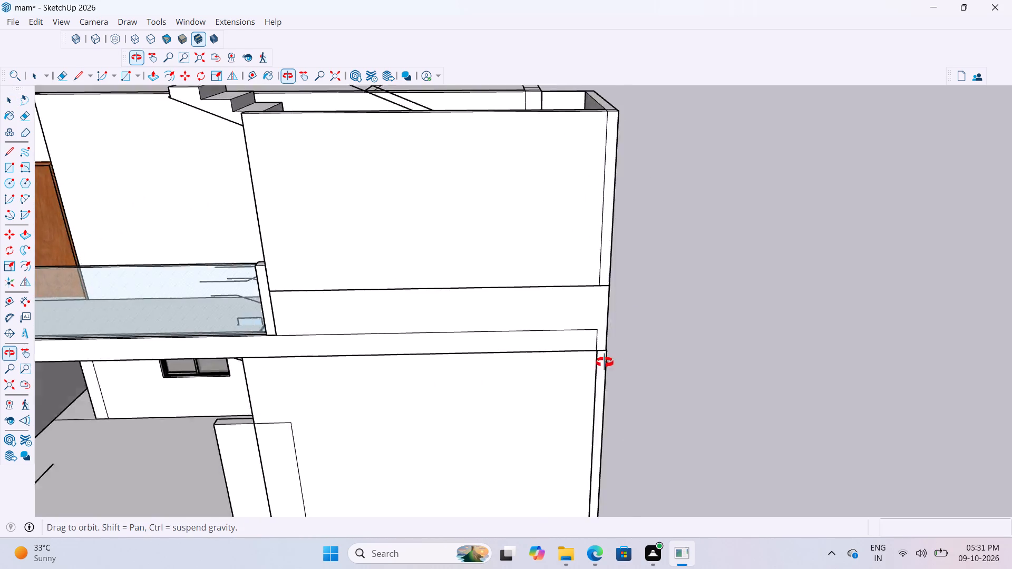
middle_click_drag(605, 362, 543, 425)
scroll(538, 443, "down", 10)
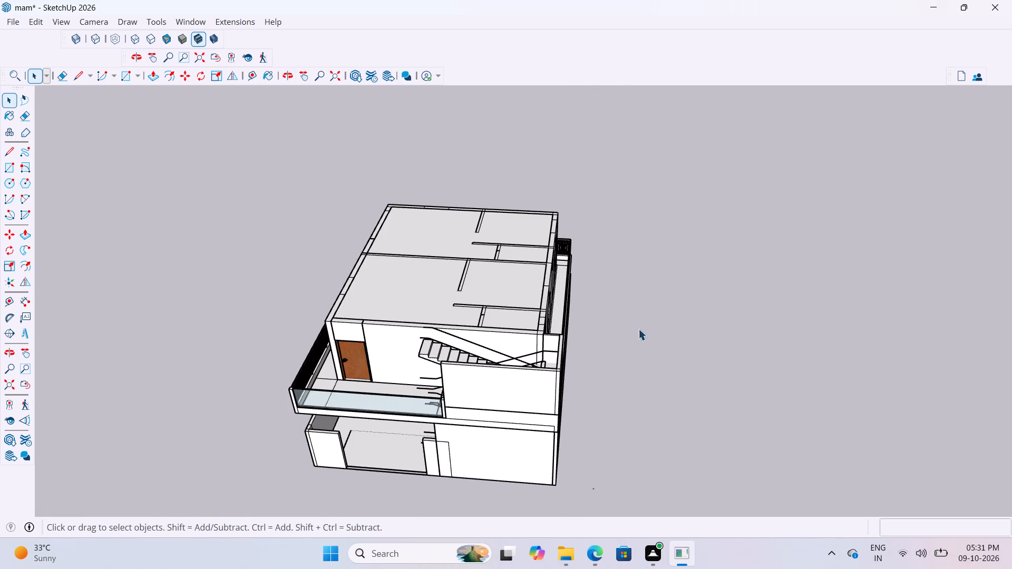
scroll(638, 329, "down", 5)
scroll(576, 340, "down", 5)
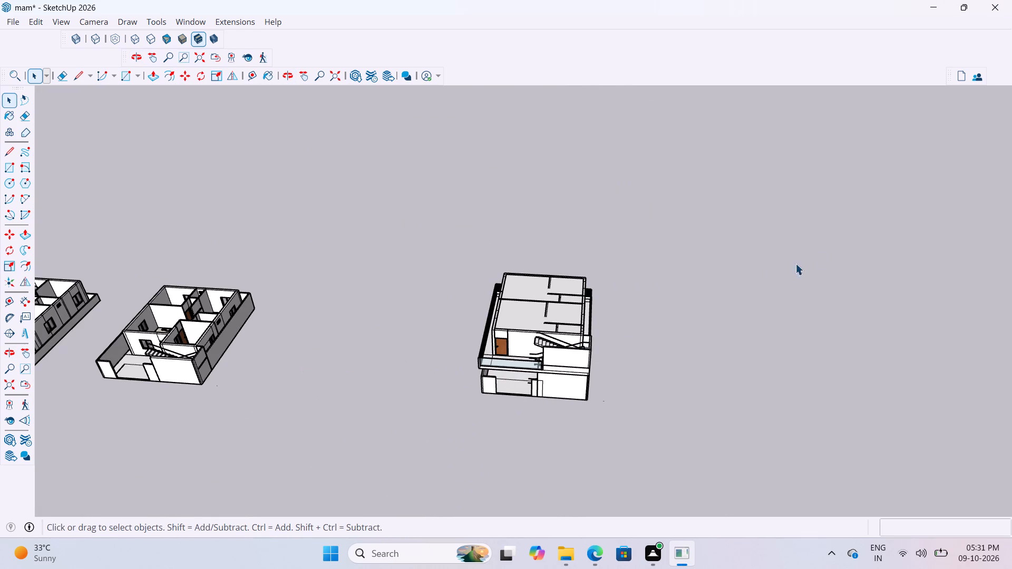
scroll(571, 344, "up", 13)
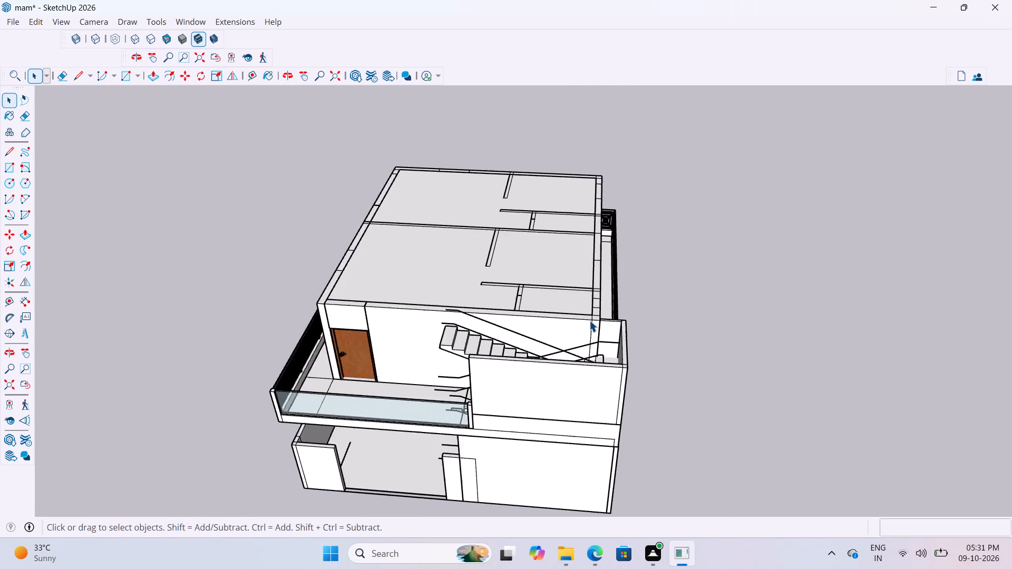
middle_click_drag(580, 310, 414, 268)
scroll(474, 258, "up", 9)
middle_click_drag(501, 267, 567, 223)
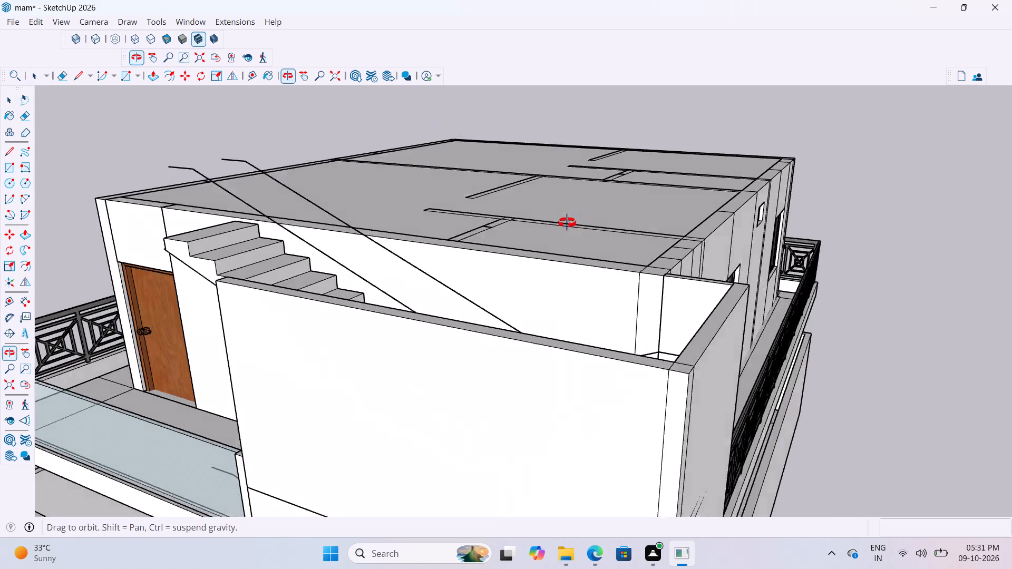
middle_click_drag(567, 223, 571, 221)
scroll(564, 213, "down", 11)
scroll(506, 277, "up", 7)
scroll(564, 199, "down", 5)
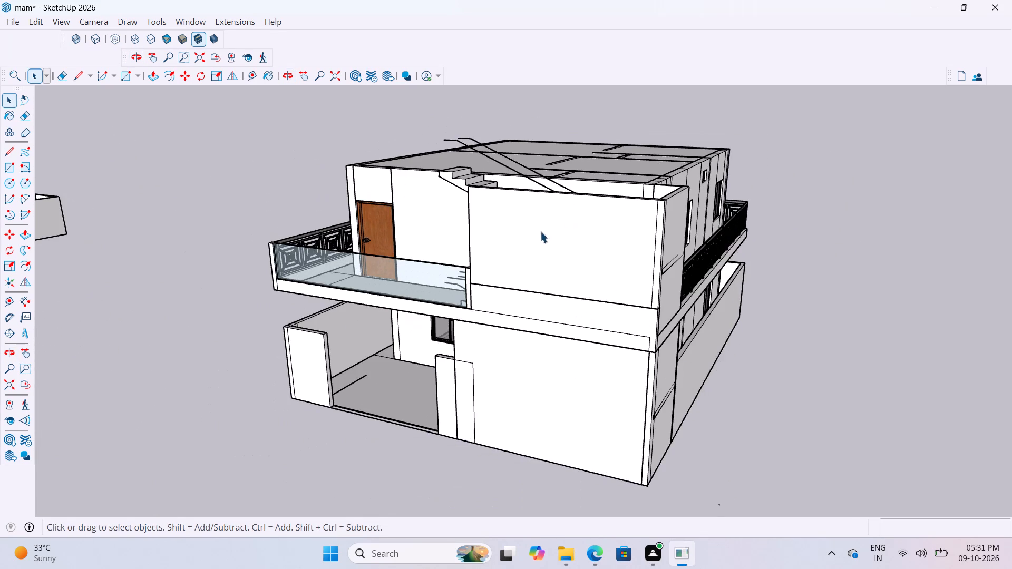
middle_click_drag(541, 232, 573, 273)
scroll(558, 199, "up", 1)
middle_click_drag(558, 199, 608, 252)
scroll(570, 205, "down", 1)
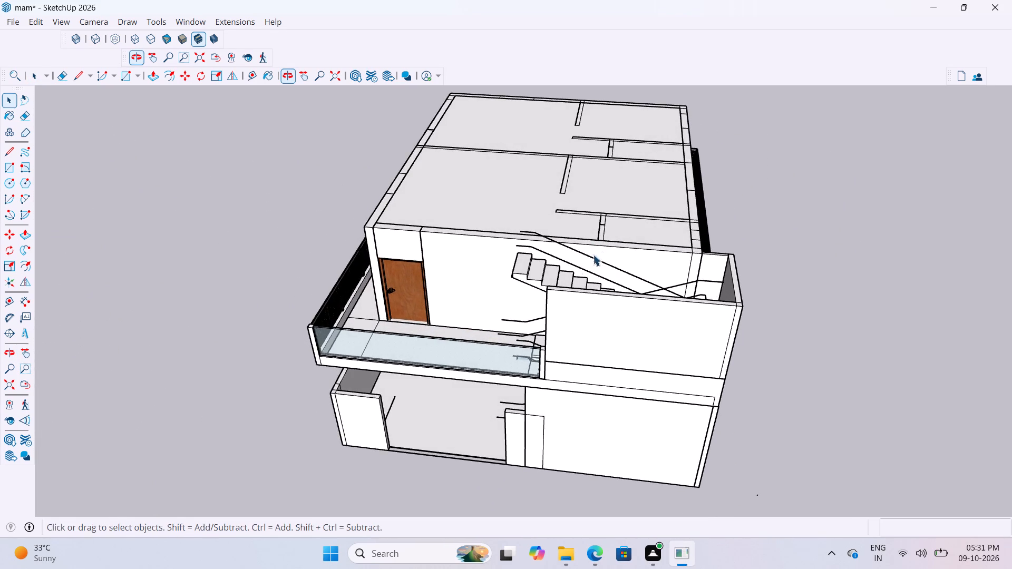
Examine the window side with the patterned railing and the junction between the stairwell walls and roof slab.
scroll(544, 305, "down", 4)
scroll(727, 257, "up", 7)
middle_click_drag(694, 286, 609, 276)
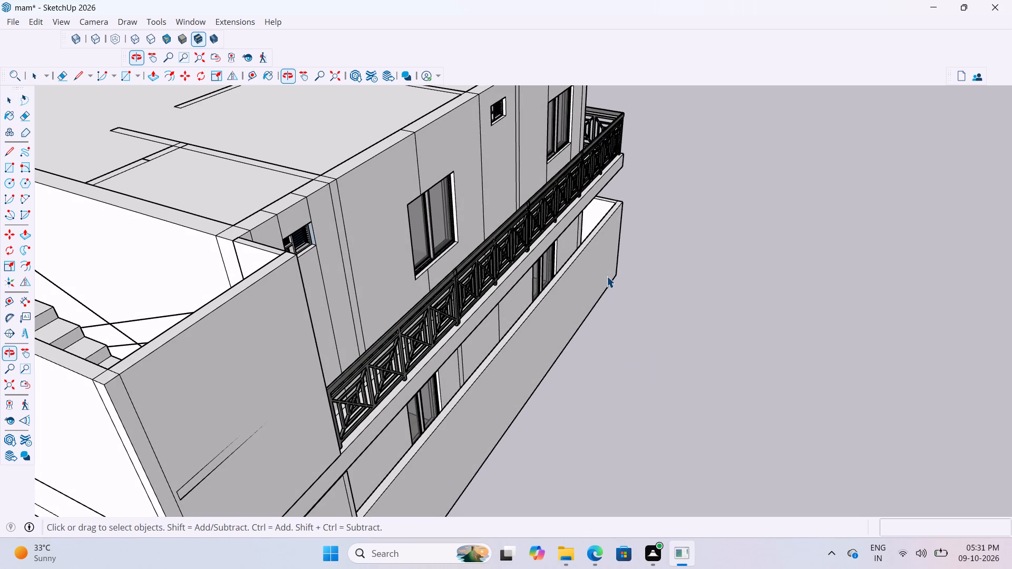
scroll(672, 469, "down", 10)
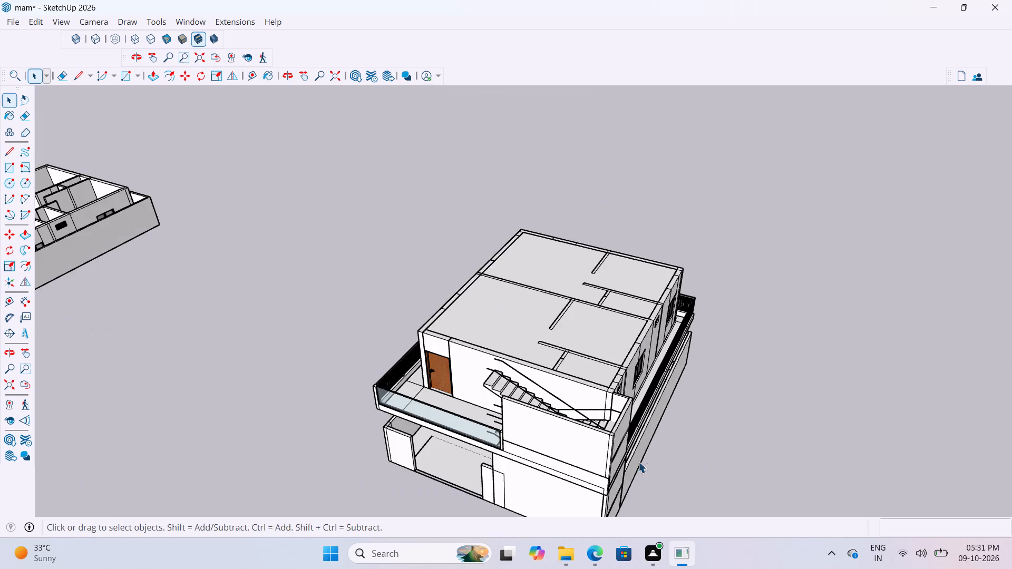
middle_click_drag(639, 462, 706, 450)
scroll(741, 387, "up", 13)
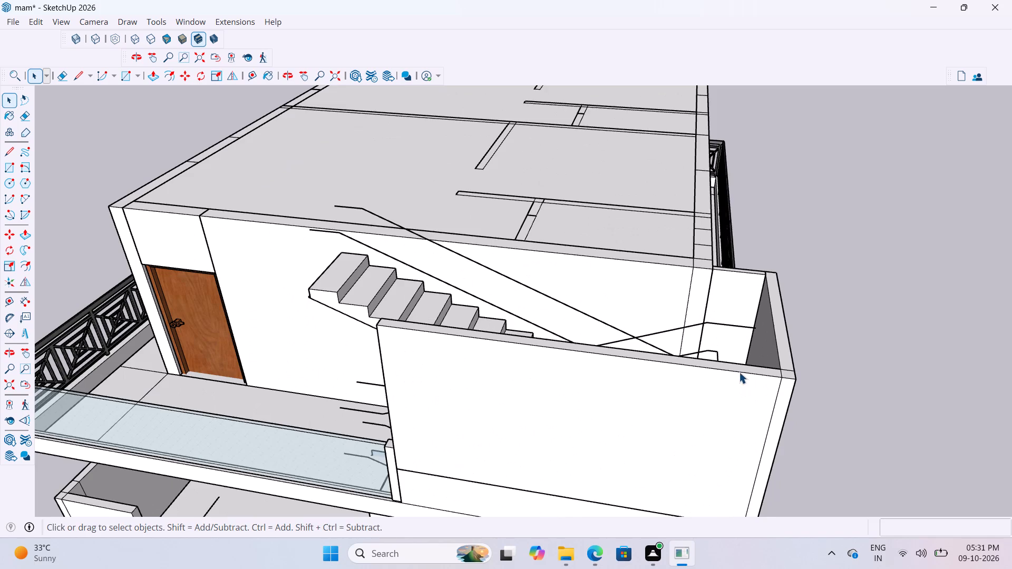
middle_click_drag(770, 345, 698, 374)
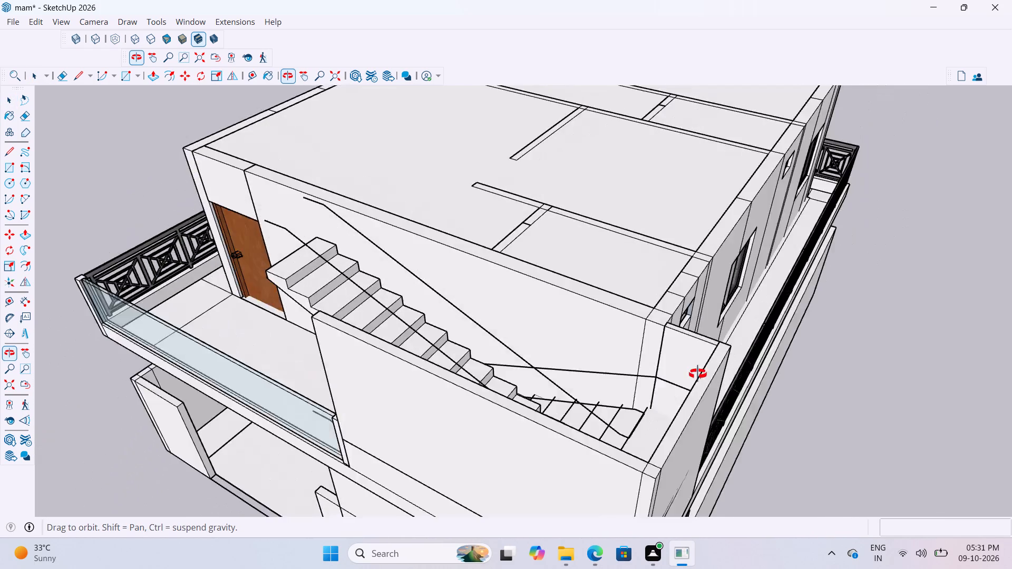
middle_click_drag(698, 374, 805, 374)
scroll(576, 371, "down", 4)
middle_click_drag(545, 357, 673, 336)
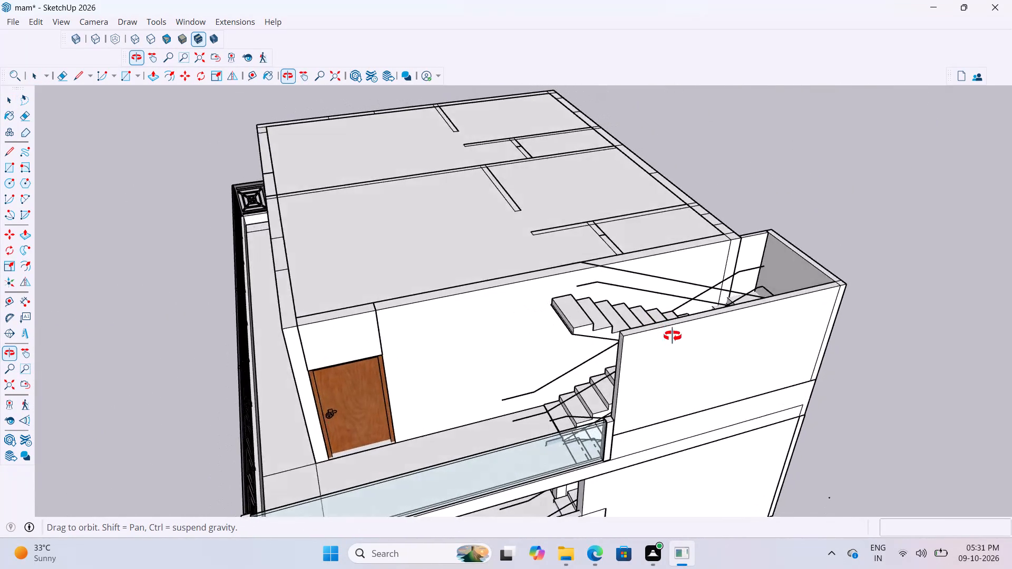
middle_click_drag(673, 336, 405, 375)
Examine the upper stair flight and its handrail lines against the roof slab edge and the open stairwell.
scroll(465, 303, "up", 2)
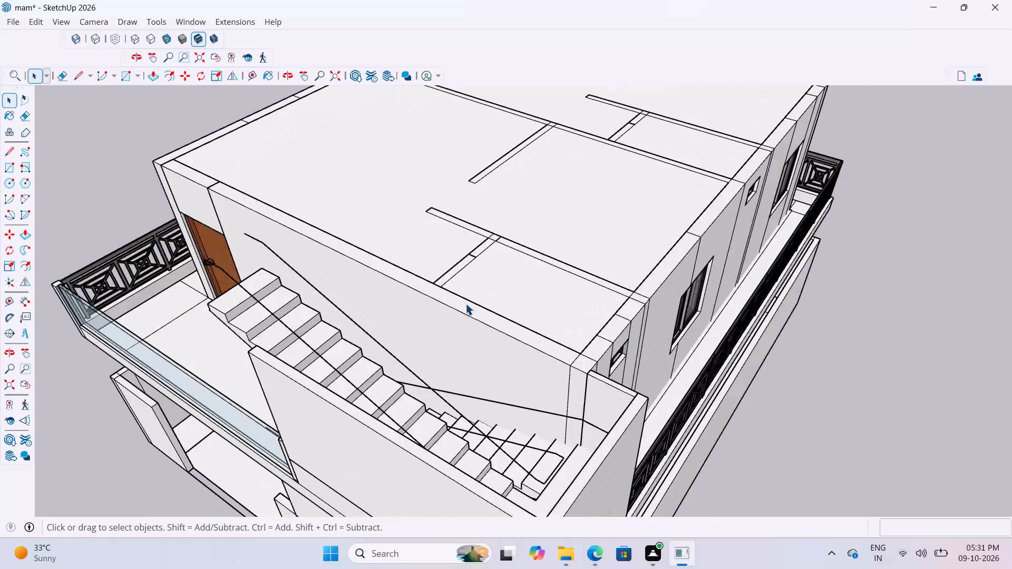
scroll(465, 303, "up", 4)
middle_click_drag(535, 306, 733, 295)
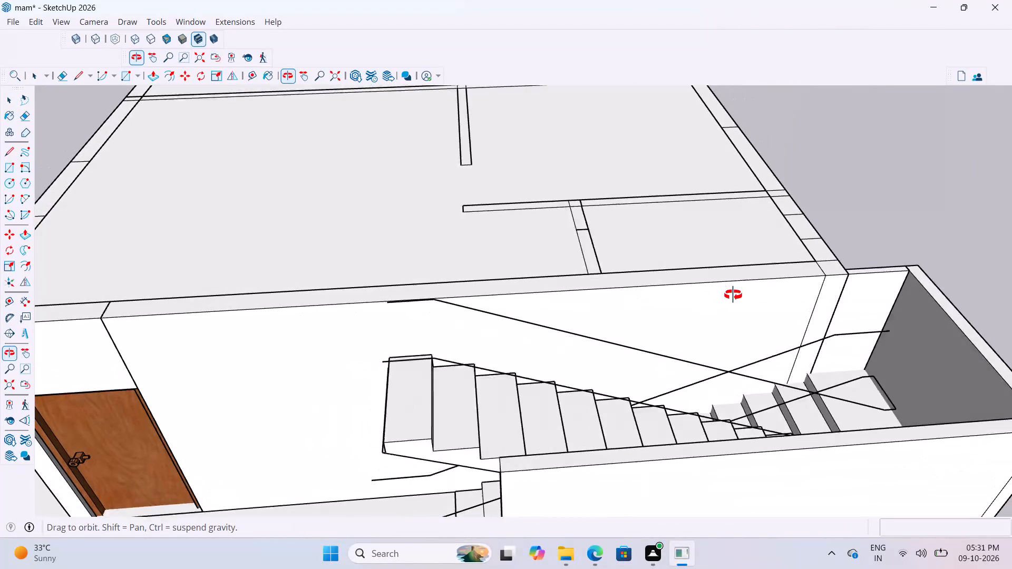
middle_click_drag(733, 295, 726, 281)
scroll(587, 292, "down", 7)
middle_click_drag(617, 272, 576, 276)
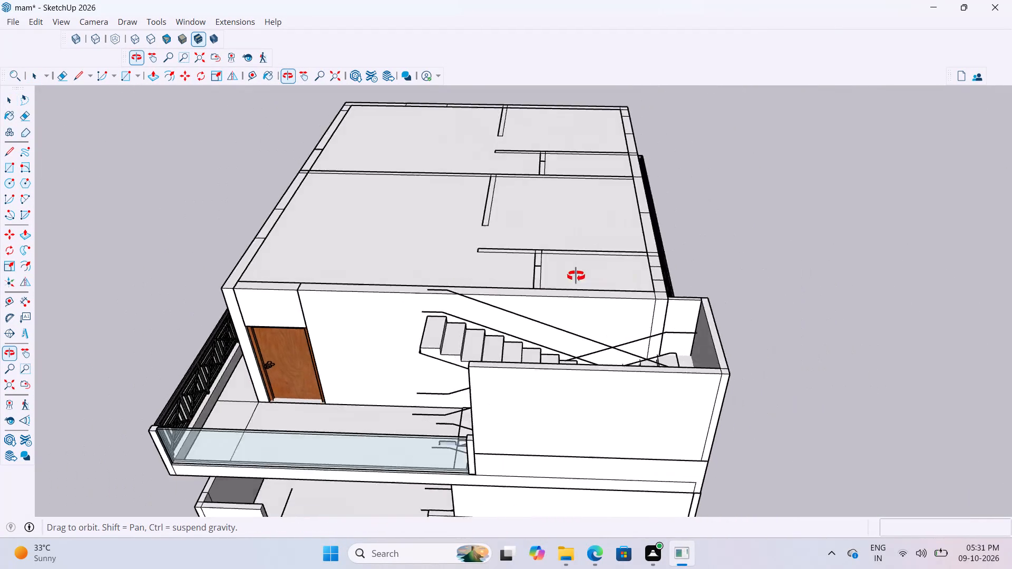
middle_click_drag(576, 276, 337, 270)
scroll(348, 232, "up", 7)
middle_click_drag(359, 228, 395, 184)
scroll(370, 211, "up", 4)
middle_click_drag(399, 180, 604, 197)
scroll(500, 218, "down", 8)
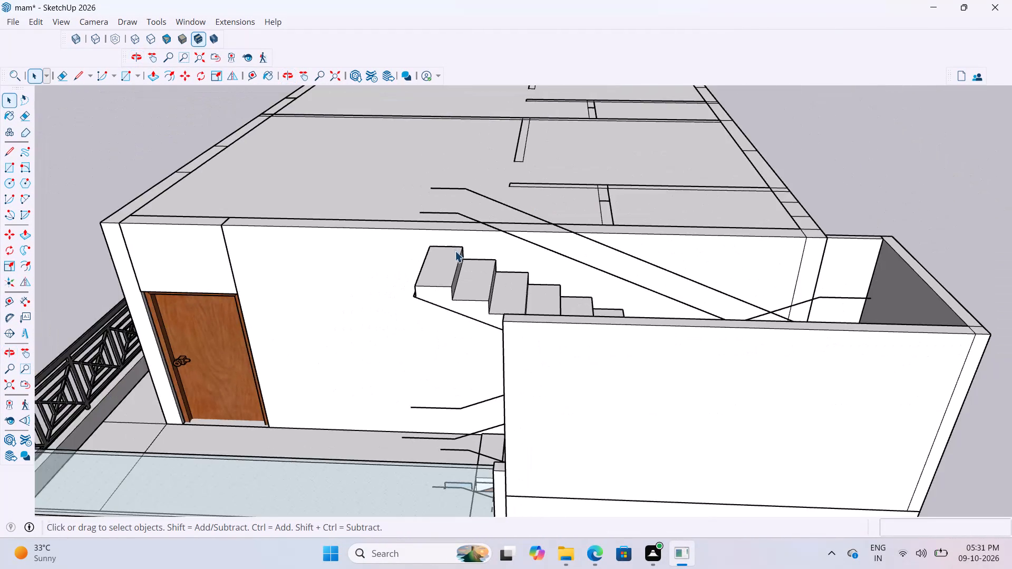
scroll(455, 251, "down", 4)
middle_click_drag(463, 272, 542, 323)
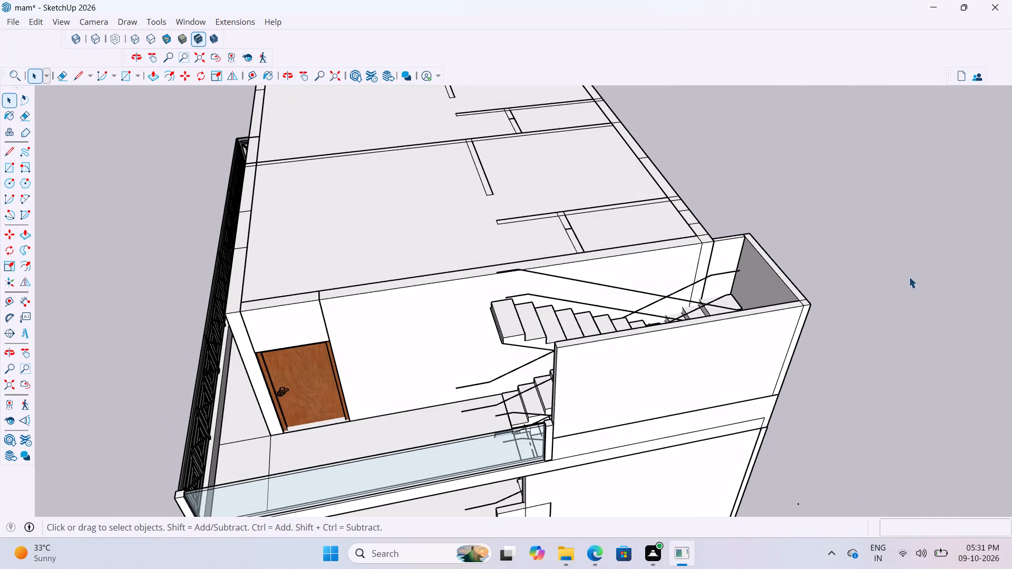
middle_click_drag(885, 280, 811, 290)
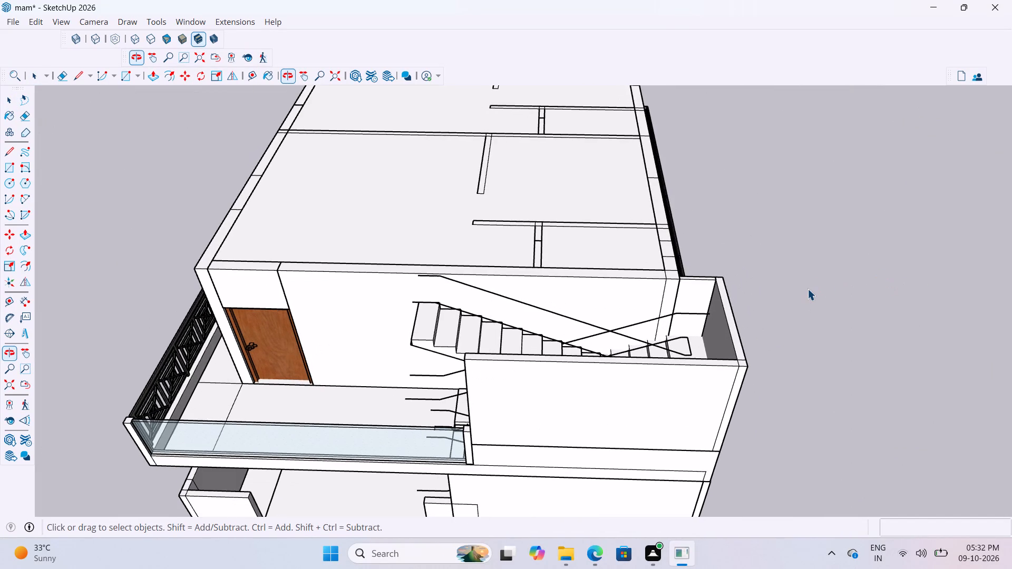
Examine the roof slab and its surrounding walls from the staircase side and the window side of the house.
scroll(661, 320, "down", 7)
middle_click_drag(729, 319, 569, 310)
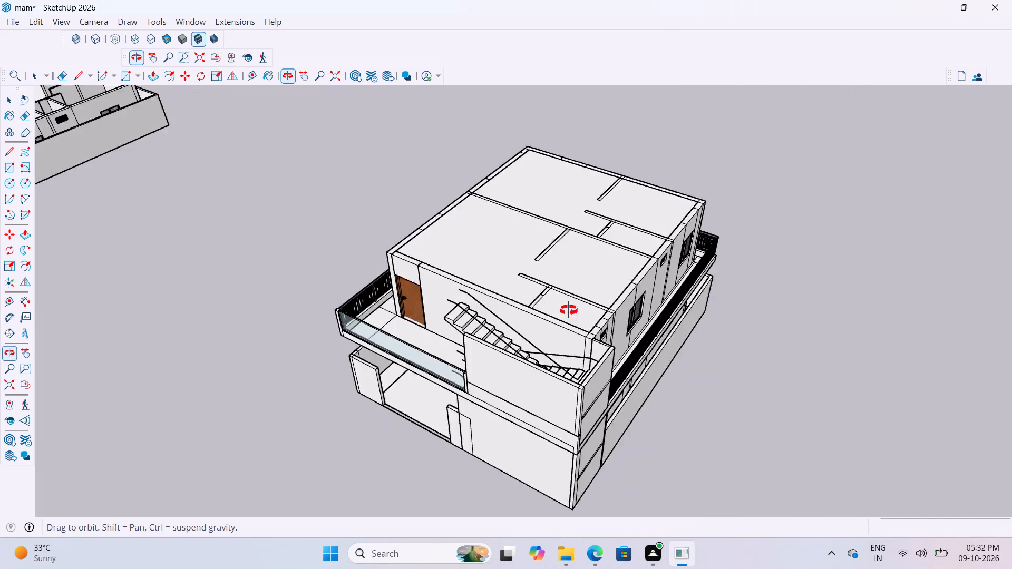
middle_click_drag(569, 310, 434, 293)
scroll(507, 271, "up", 14)
scroll(463, 289, "down", 5)
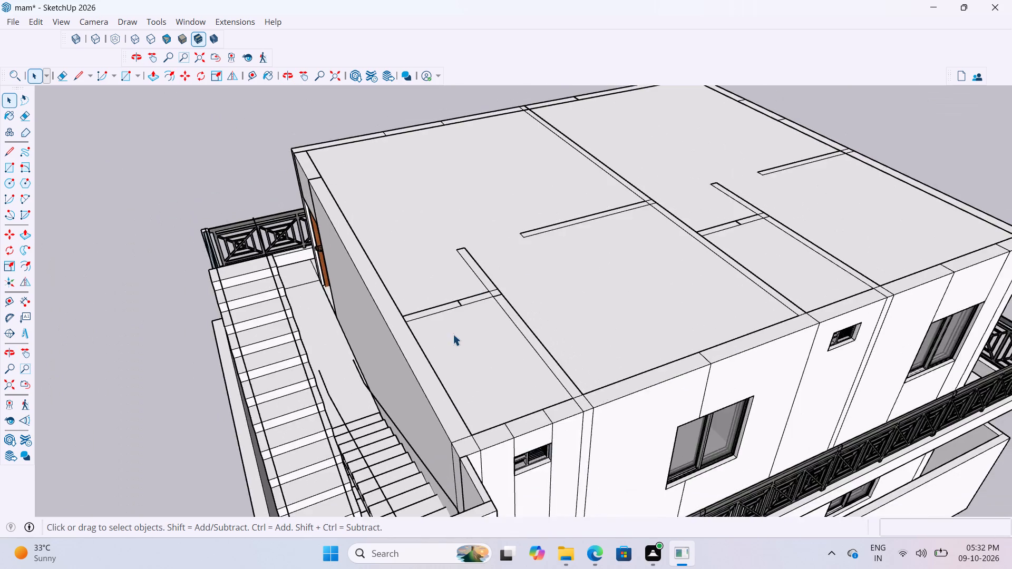
scroll(452, 330, "down", 5)
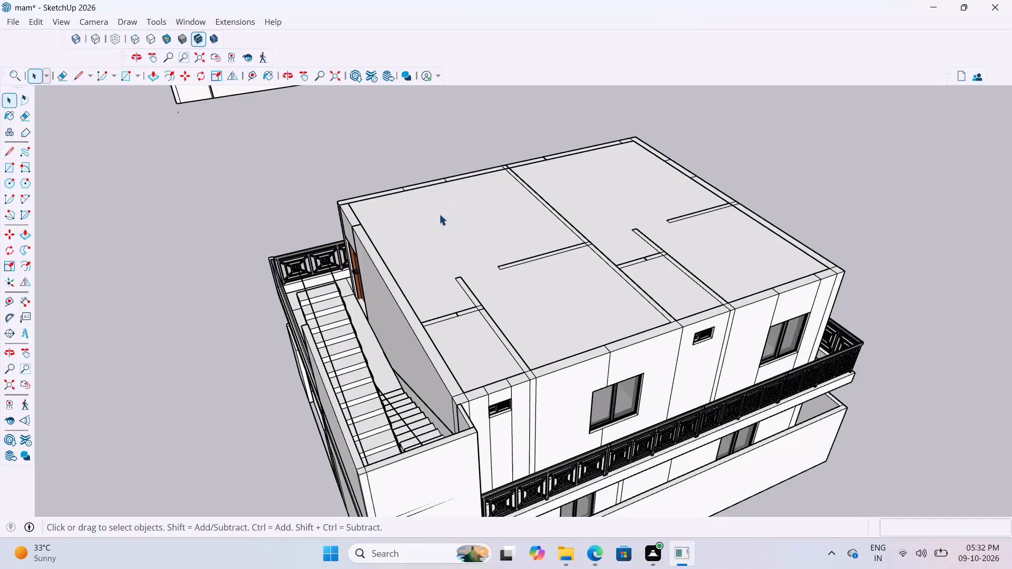
scroll(433, 222, "up", 2)
scroll(430, 217, "down", 4)
middle_click_drag(427, 219, 696, 275)
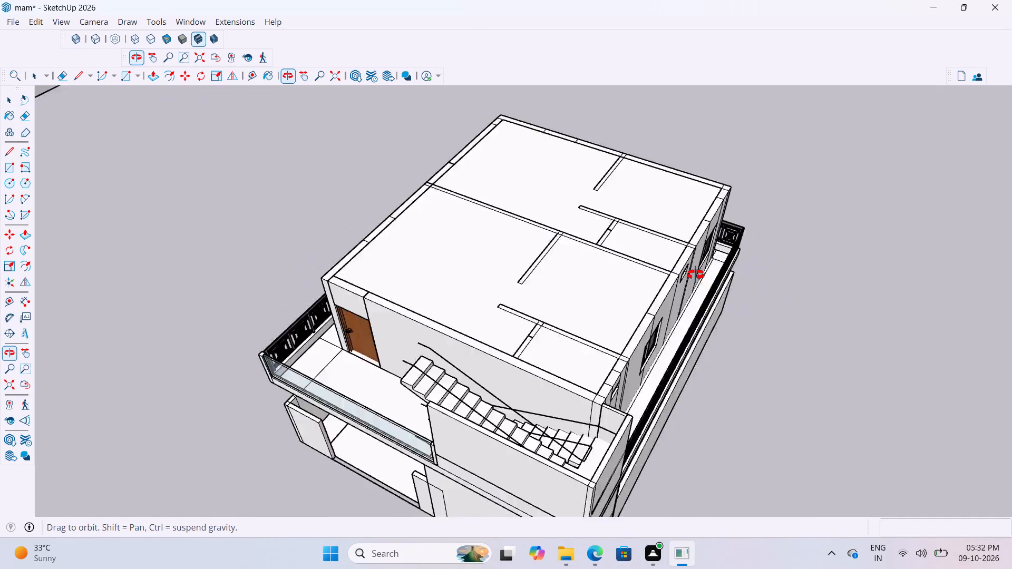
middle_click_drag(696, 275, 719, 275)
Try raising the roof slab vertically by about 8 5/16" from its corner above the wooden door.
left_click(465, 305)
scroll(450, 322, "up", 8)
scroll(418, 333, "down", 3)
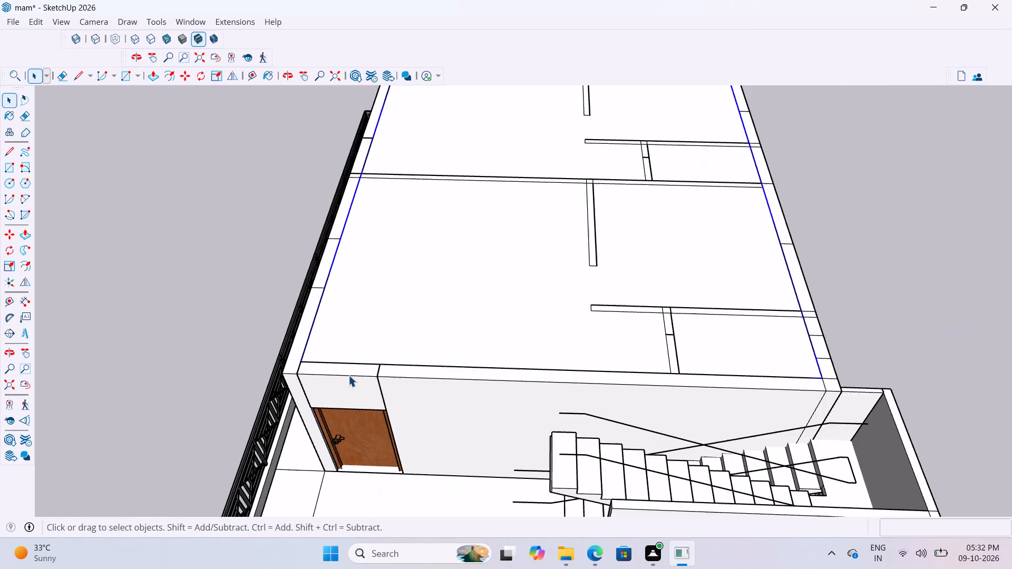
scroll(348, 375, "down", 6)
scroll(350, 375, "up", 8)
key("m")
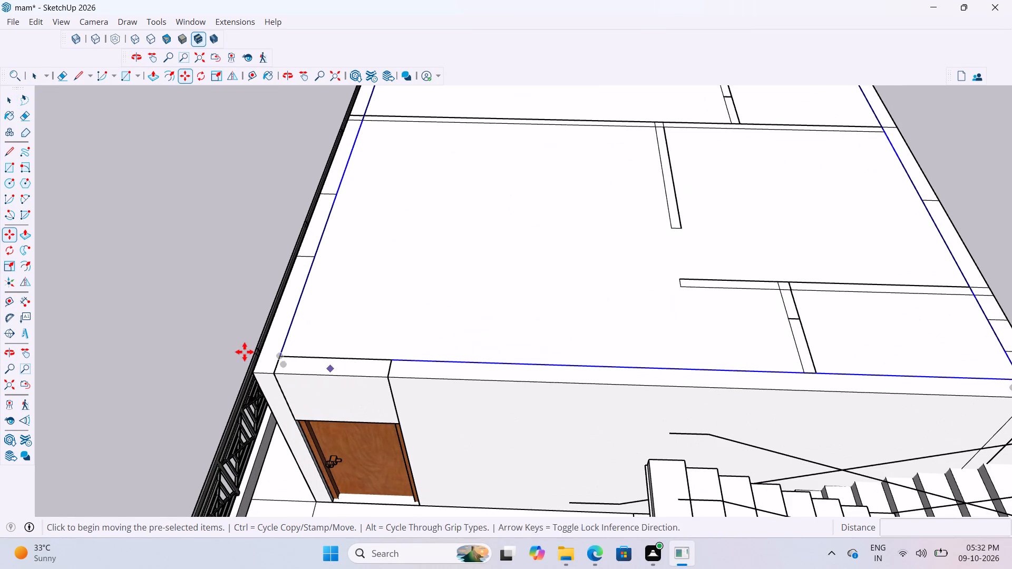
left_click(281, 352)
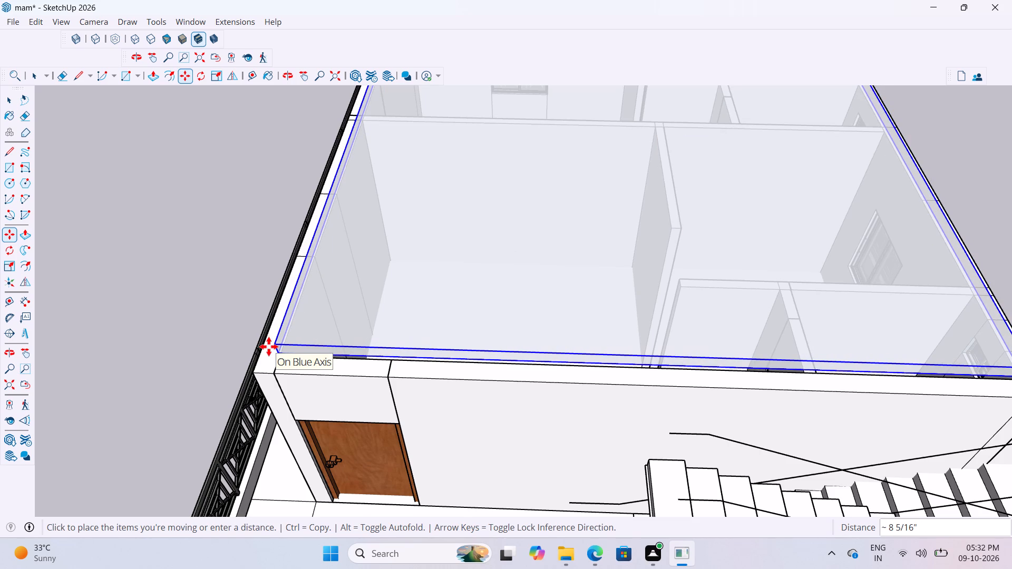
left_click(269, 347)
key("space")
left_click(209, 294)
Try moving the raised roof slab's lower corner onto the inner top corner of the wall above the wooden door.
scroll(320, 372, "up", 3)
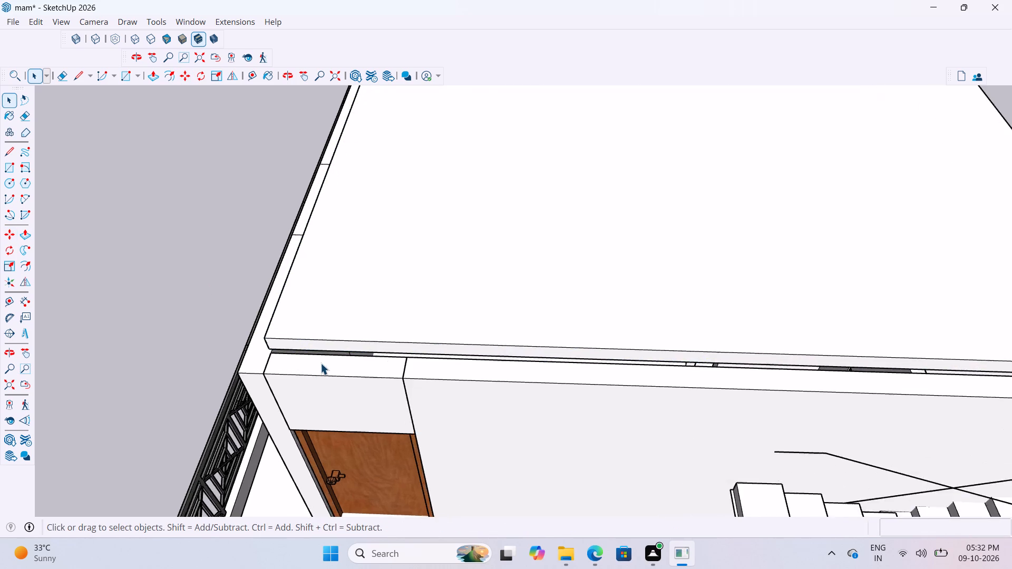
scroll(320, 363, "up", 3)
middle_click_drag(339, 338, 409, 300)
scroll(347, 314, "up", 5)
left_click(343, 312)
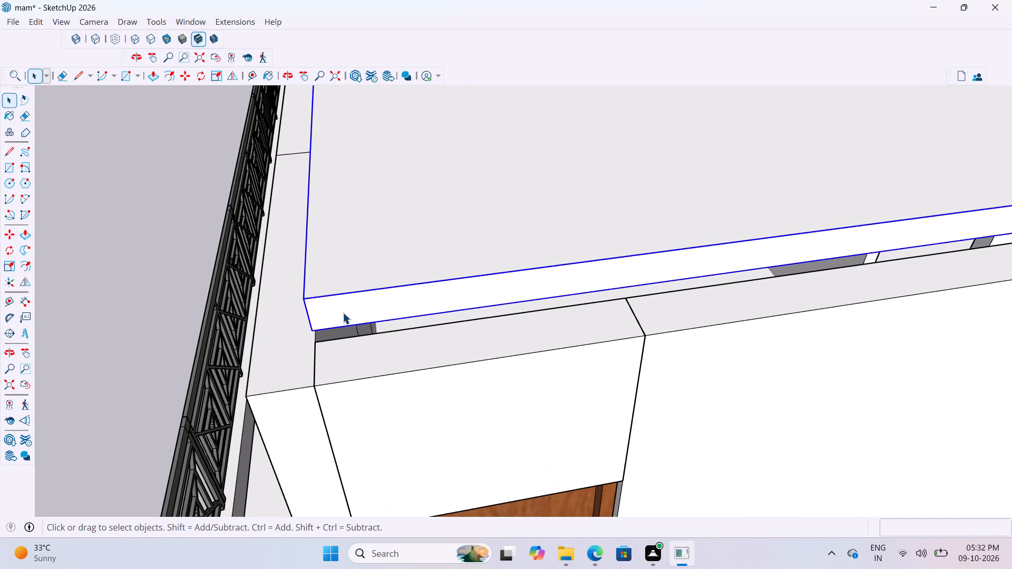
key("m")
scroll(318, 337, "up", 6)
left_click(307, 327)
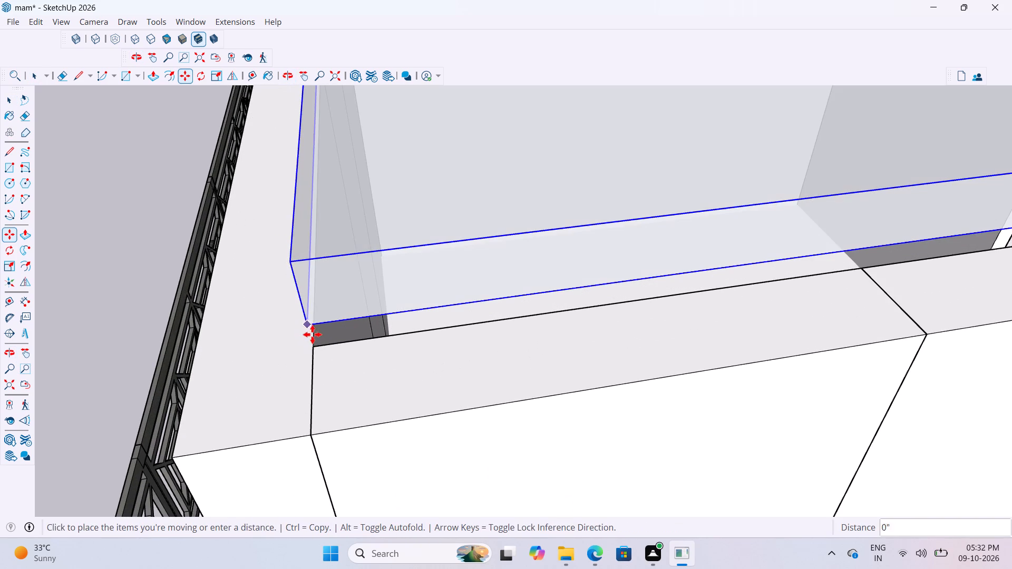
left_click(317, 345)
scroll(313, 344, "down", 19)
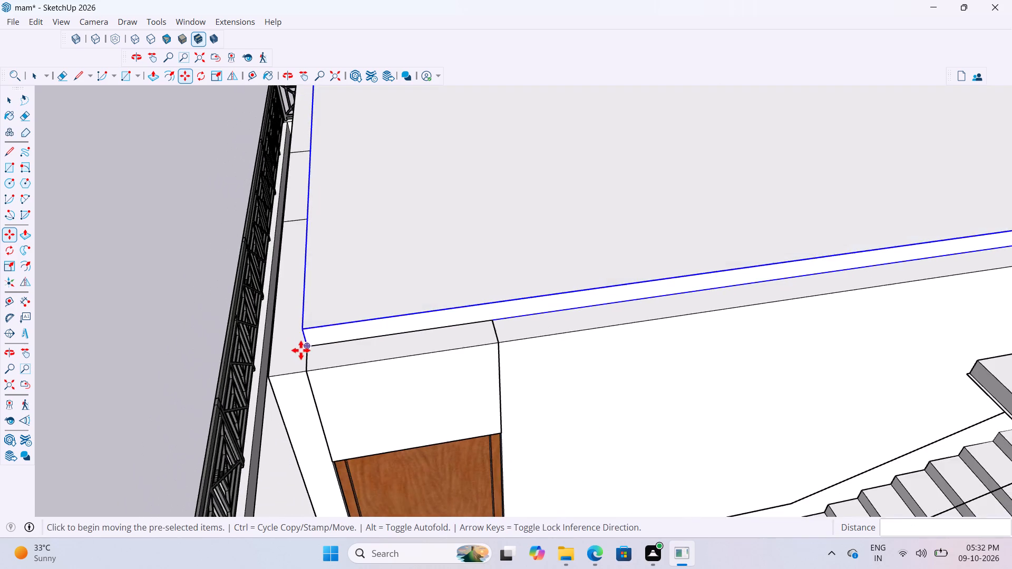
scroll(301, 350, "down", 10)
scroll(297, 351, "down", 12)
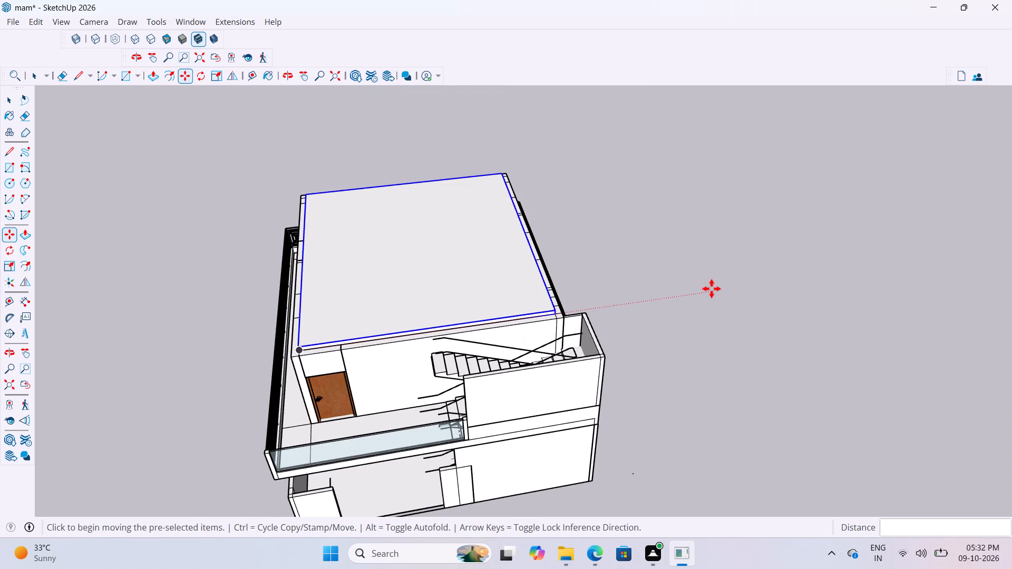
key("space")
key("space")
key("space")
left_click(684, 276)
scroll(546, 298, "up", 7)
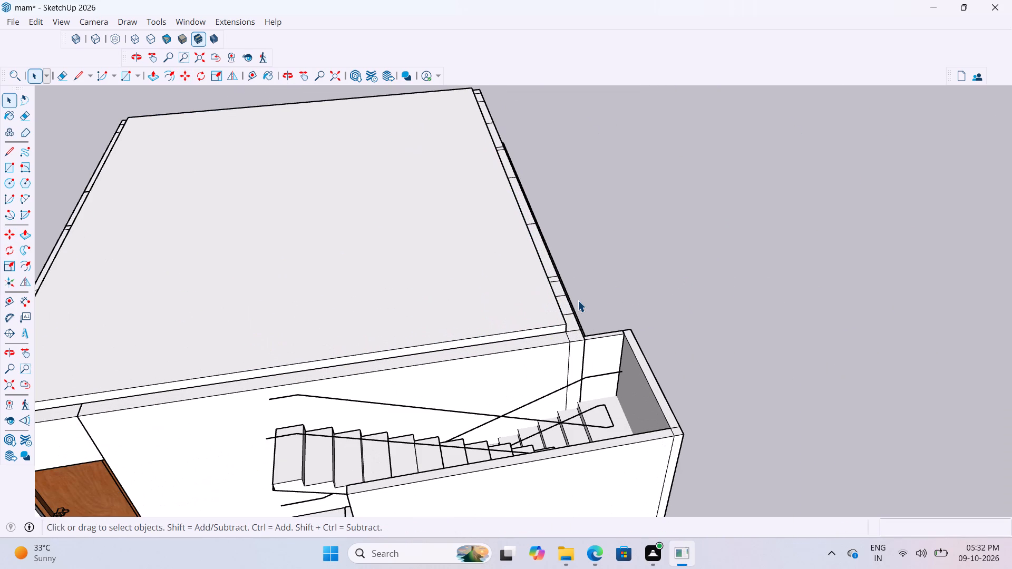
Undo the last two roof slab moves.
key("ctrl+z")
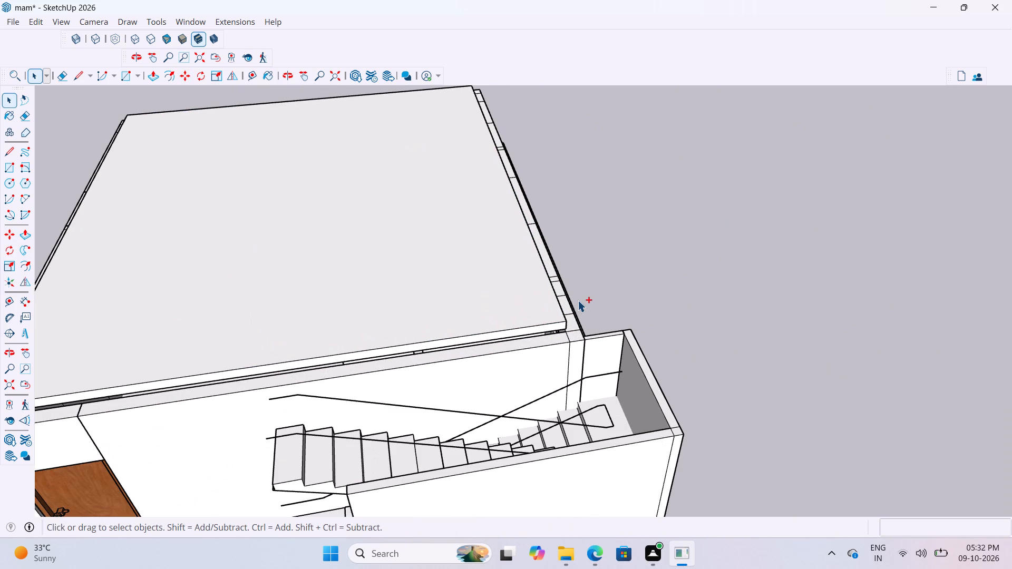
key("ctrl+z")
Examine the roof slab edge, the upper stair flight and the stairwell wall from the staircase side.
scroll(578, 300, "down", 6)
middle_click_drag(644, 329, 542, 325)
left_click(683, 279)
scroll(519, 360, "up", 4)
middle_click_drag(519, 327, 520, 313)
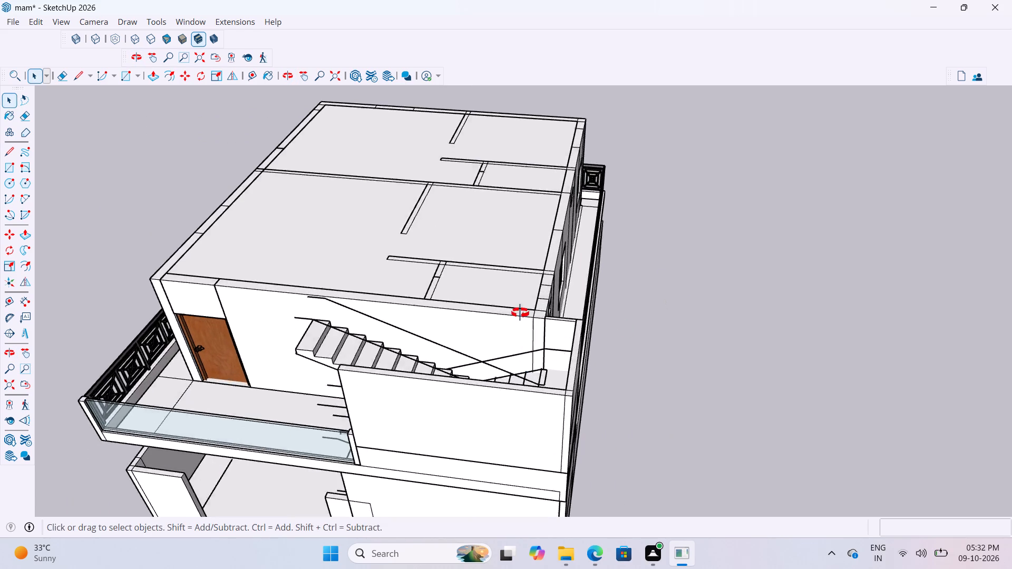
middle_click_drag(520, 313, 524, 288)
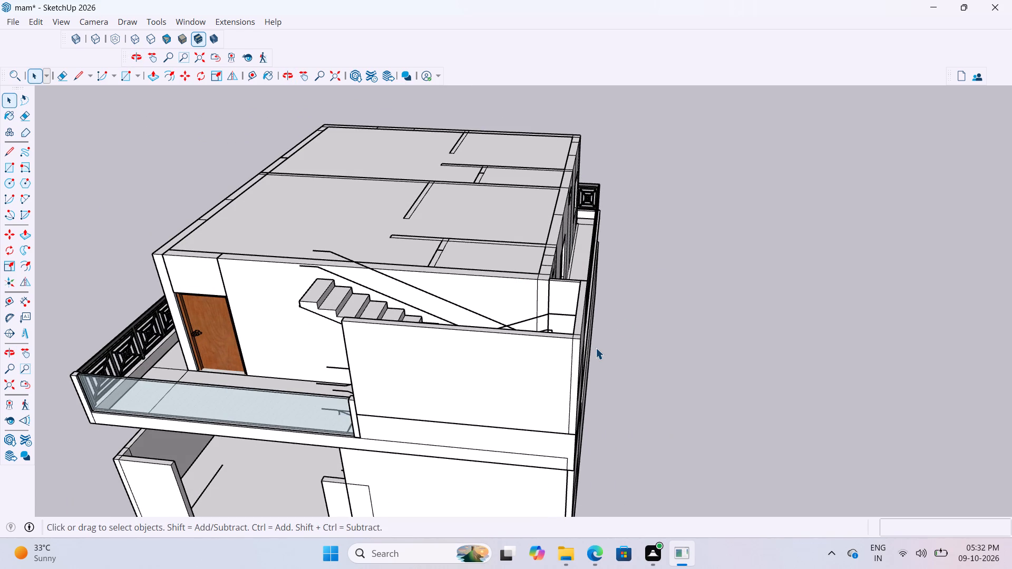
scroll(534, 185, "up", 5)
scroll(689, 267, "down", 3)
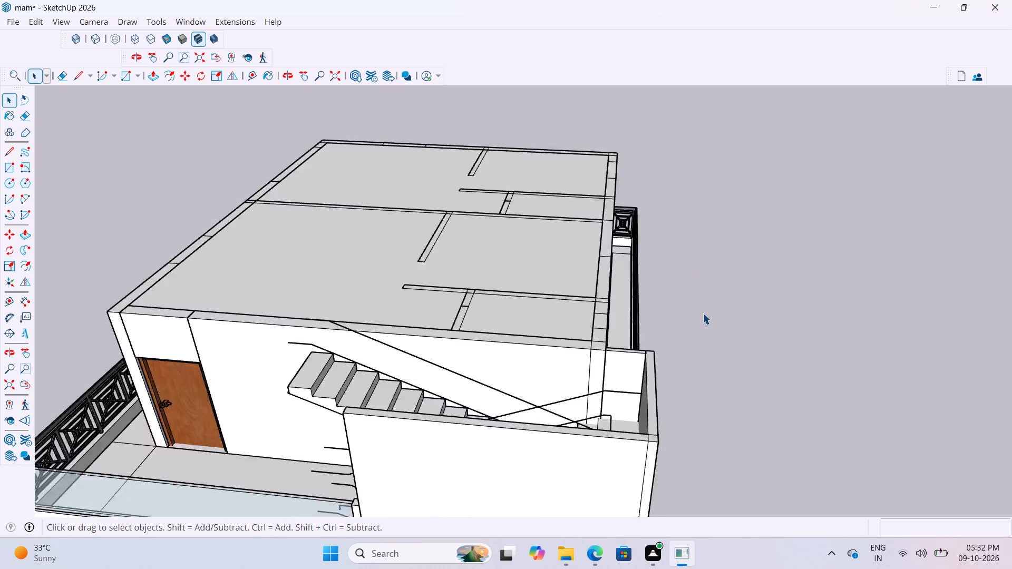
scroll(703, 313, "down", 7)
scroll(682, 279, "up", 7)
Examine the window side of the house, including the patterned railing and the wall tops around the roof slab.
middle_click_drag(675, 273, 624, 261)
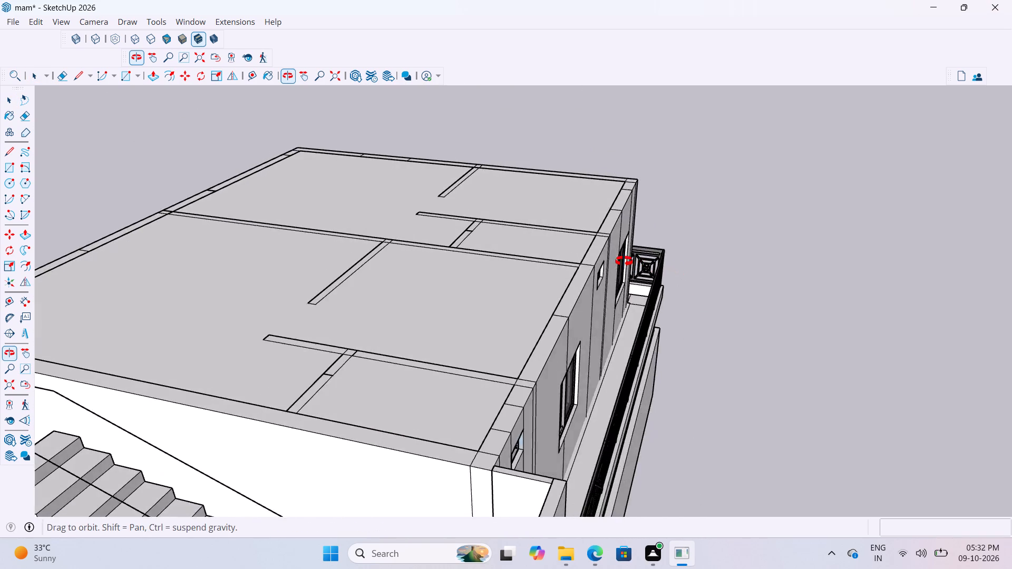
middle_click_drag(624, 261, 439, 283)
scroll(457, 335, "down", 4)
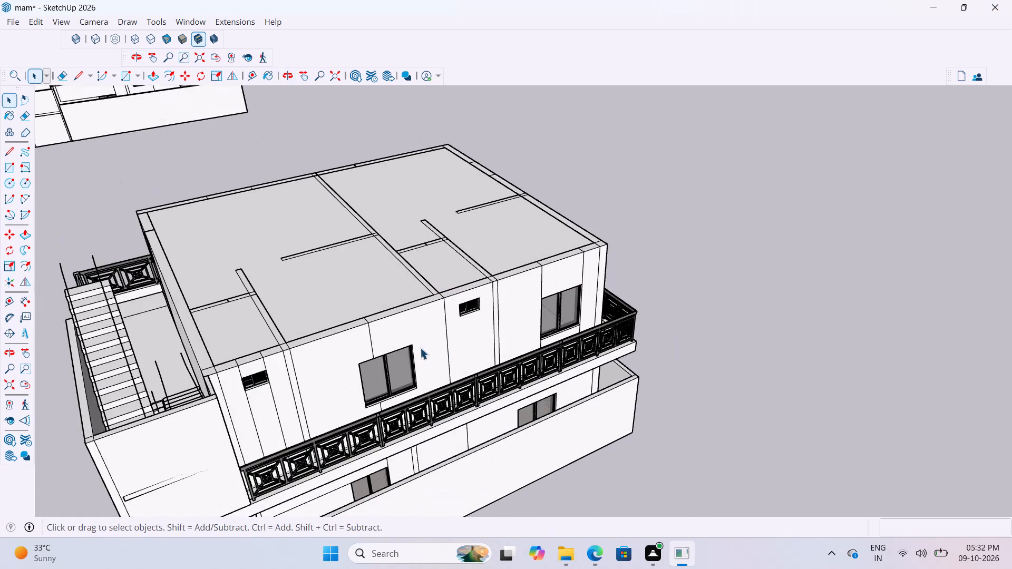
scroll(420, 348, "up", 6)
scroll(280, 405, "up", 3)
middle_click_drag(242, 377, 162, 381)
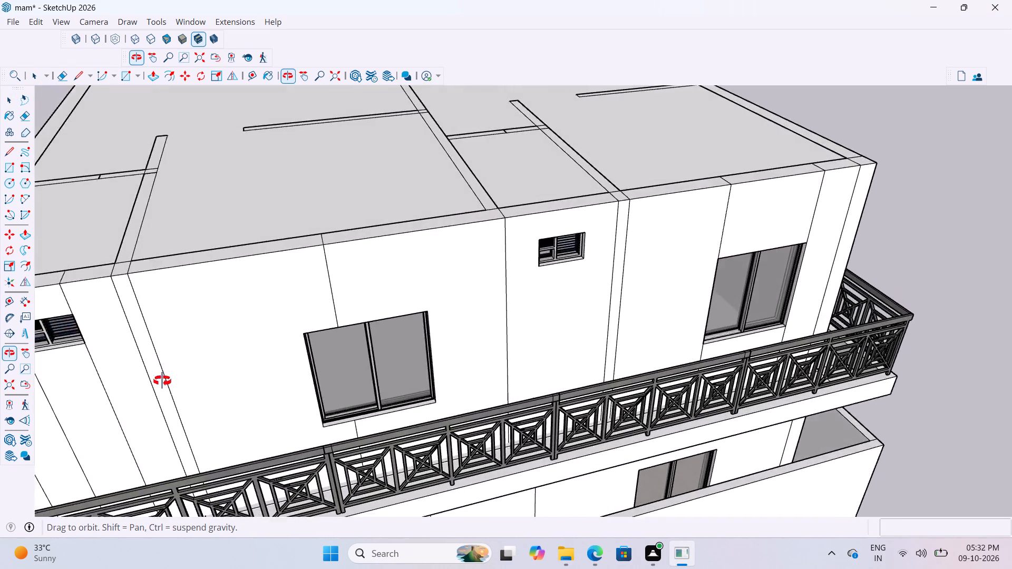
middle_click_drag(162, 381, 452, 382)
scroll(455, 385, "up", 1)
scroll(548, 402, "down", 17)
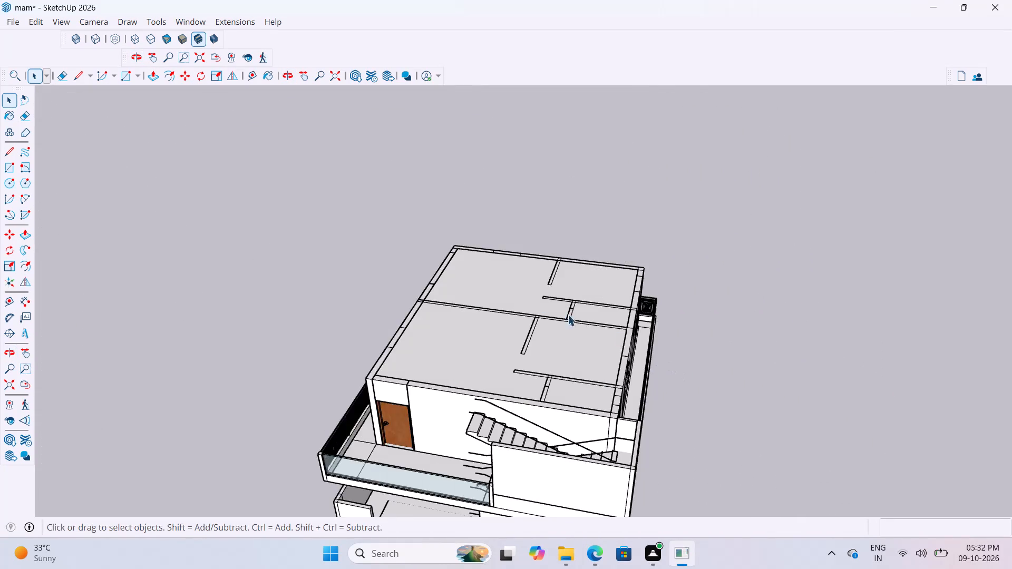
Examine the roof slab and the wall tops around it from above.
middle_click_drag(550, 312, 563, 329)
scroll(390, 368, "up", 4)
scroll(310, 357, "down", 10)
middle_click_drag(492, 366, 538, 389)
scroll(426, 374, "up", 12)
scroll(384, 269, "down", 7)
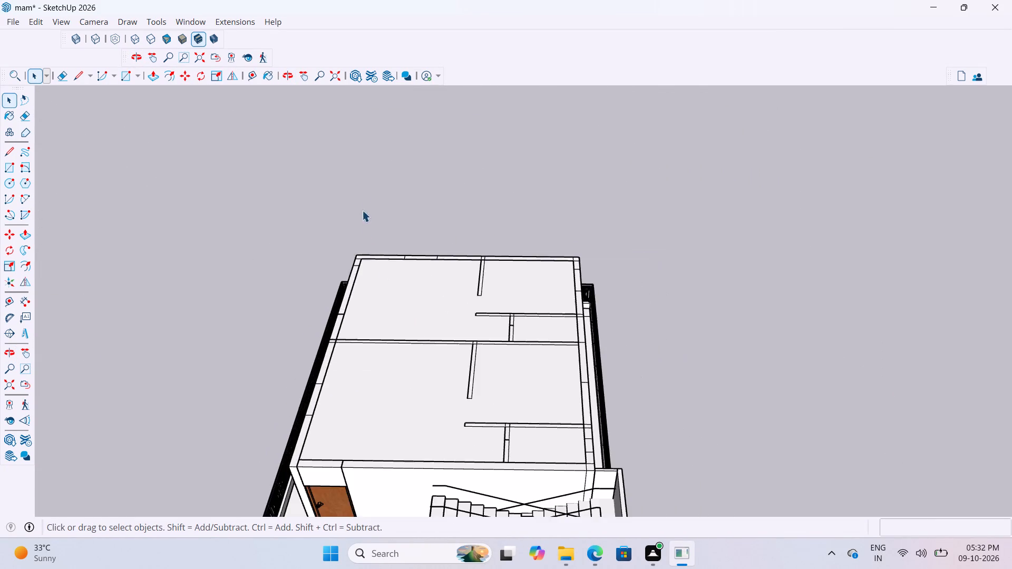
scroll(362, 210, "down", 4)
middle_click_drag(426, 246, 474, 321)
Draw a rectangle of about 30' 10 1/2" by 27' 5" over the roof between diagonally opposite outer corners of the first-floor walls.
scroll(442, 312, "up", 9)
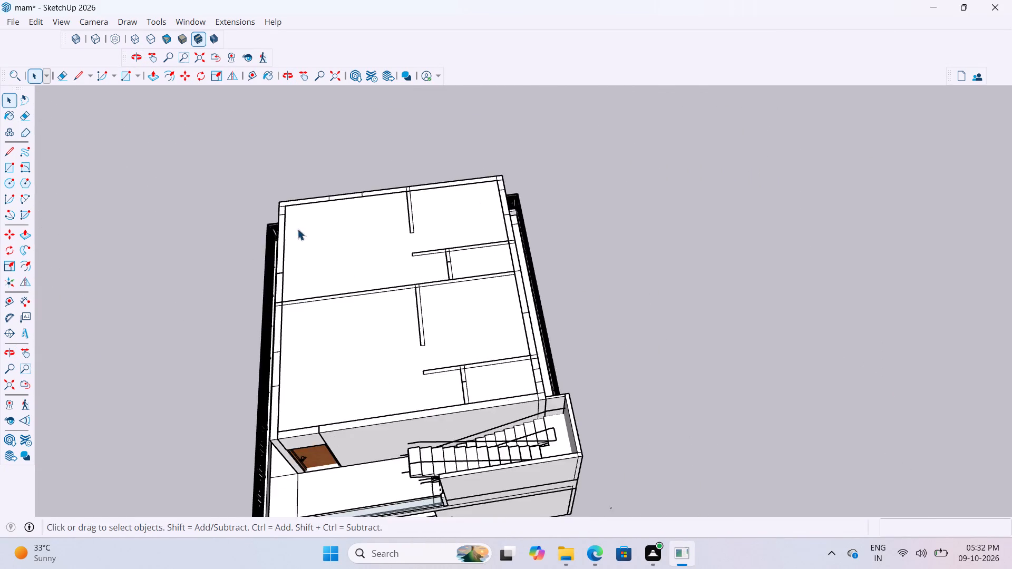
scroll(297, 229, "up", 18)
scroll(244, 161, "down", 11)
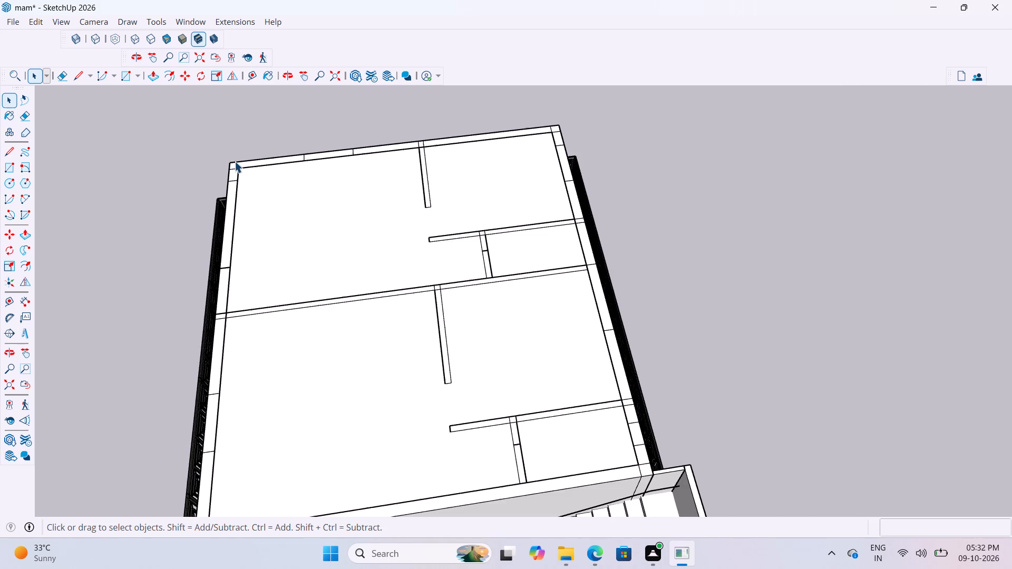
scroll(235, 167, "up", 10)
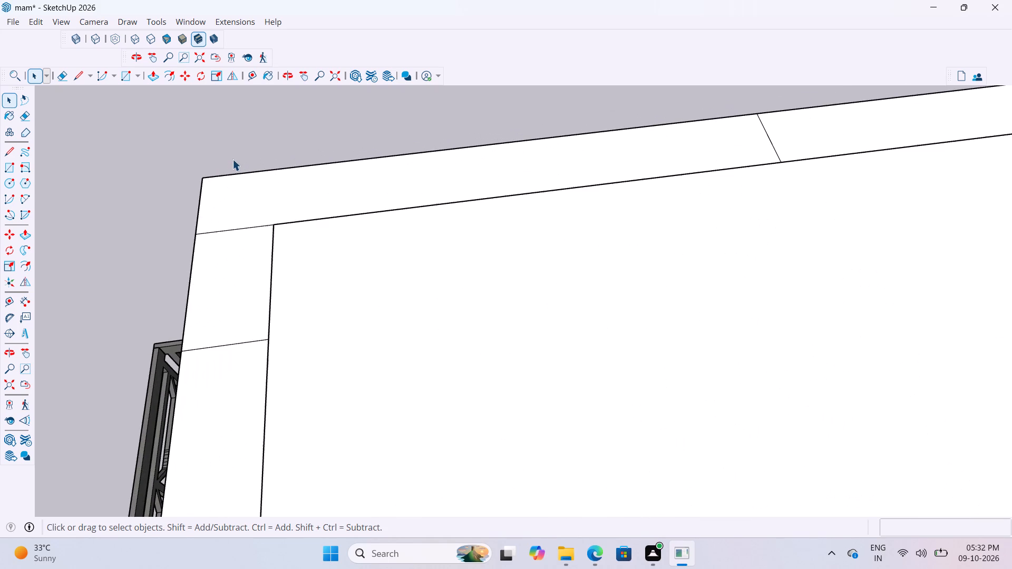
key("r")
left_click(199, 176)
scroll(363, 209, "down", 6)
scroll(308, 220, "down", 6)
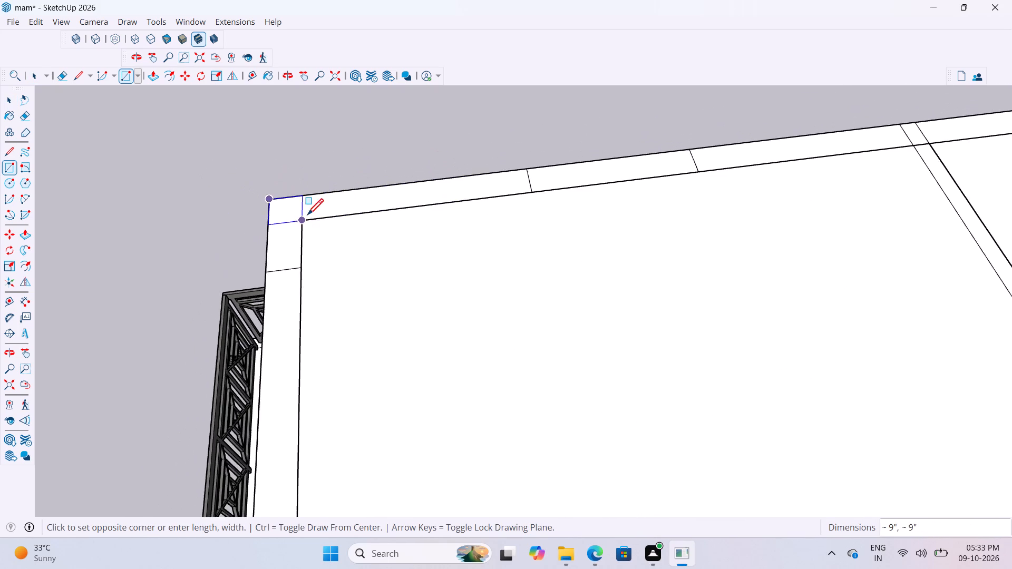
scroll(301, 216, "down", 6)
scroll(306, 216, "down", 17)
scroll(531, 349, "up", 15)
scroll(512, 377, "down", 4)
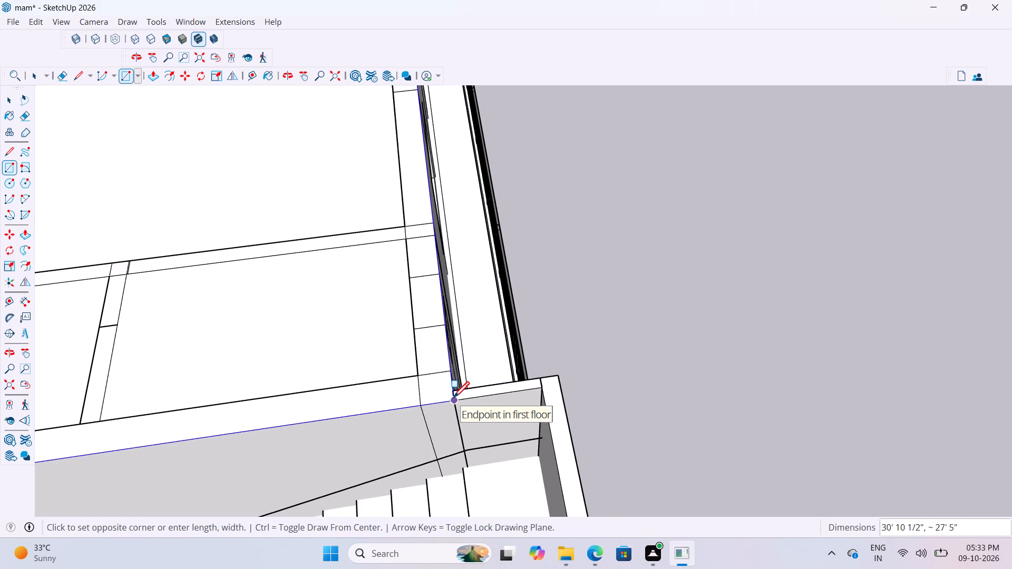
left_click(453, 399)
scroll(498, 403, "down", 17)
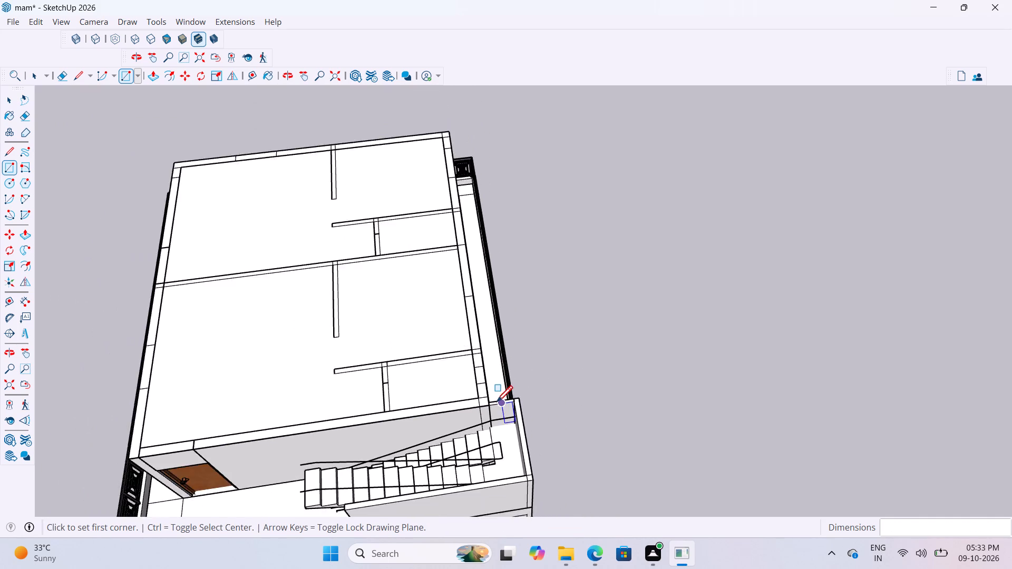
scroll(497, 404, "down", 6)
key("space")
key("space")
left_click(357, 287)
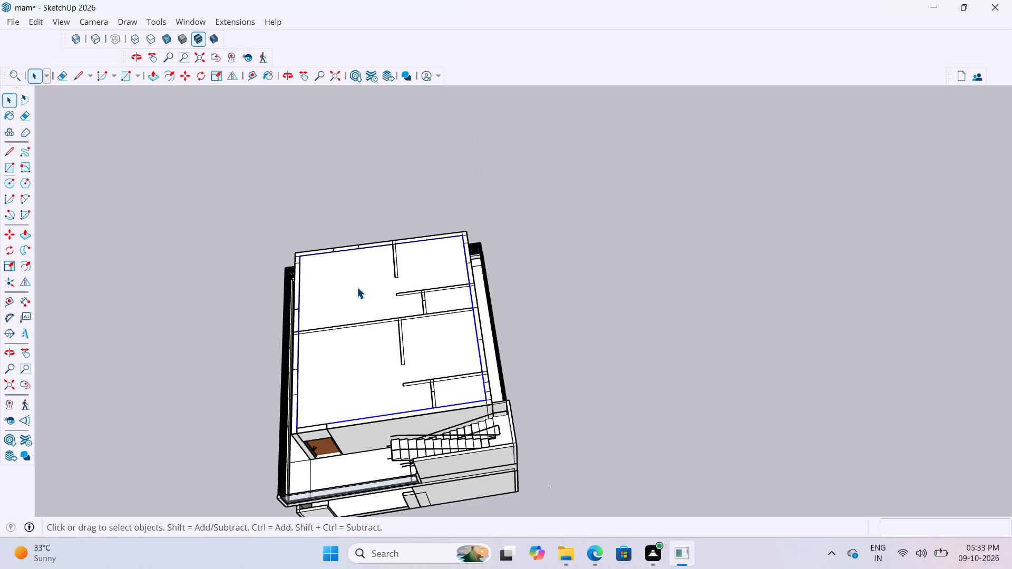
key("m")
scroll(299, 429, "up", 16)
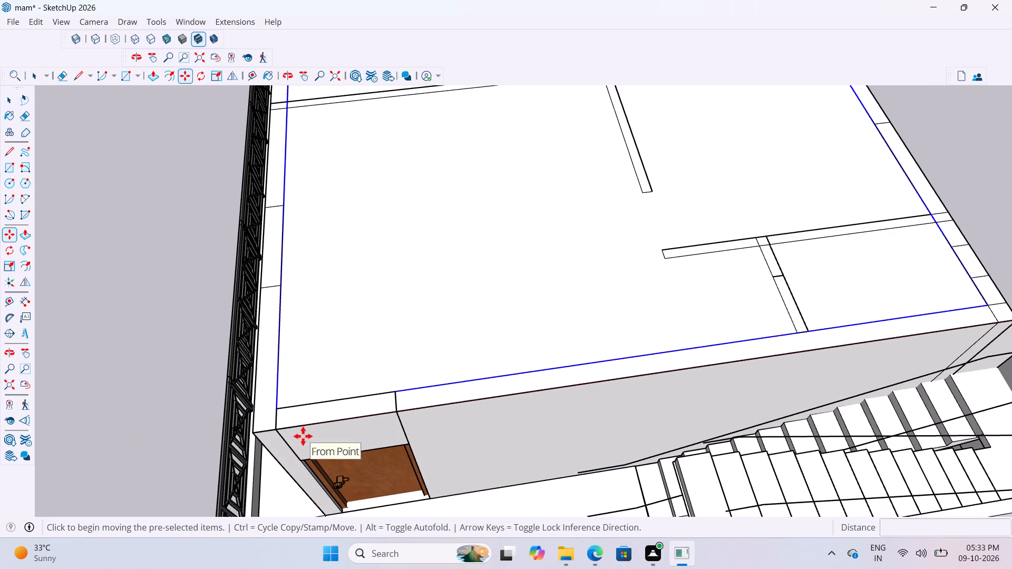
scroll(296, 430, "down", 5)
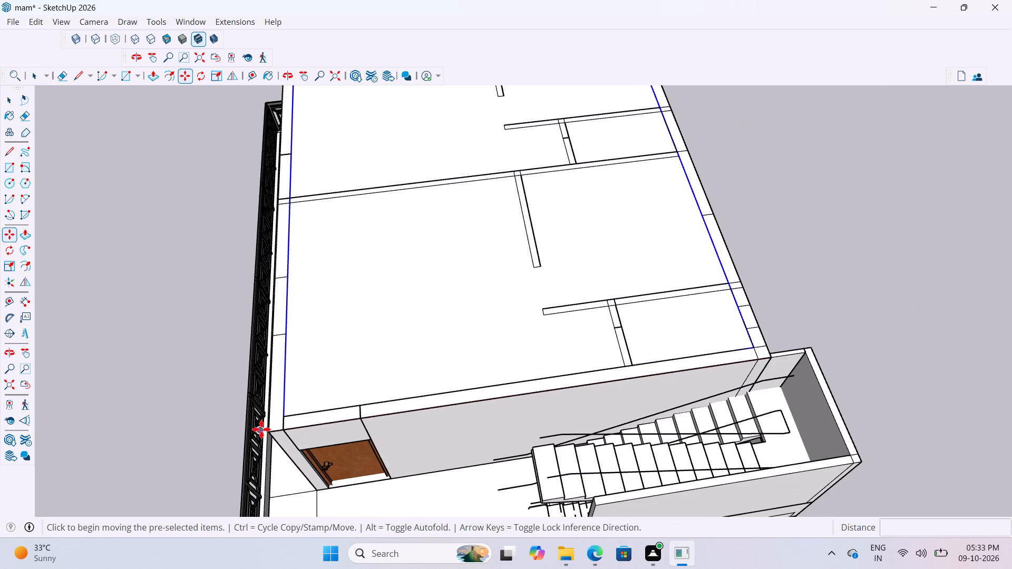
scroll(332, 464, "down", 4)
Undo the last four edits, including the roof rectangle and the guide deletion, and clear the selection.
key("ctrl+z")
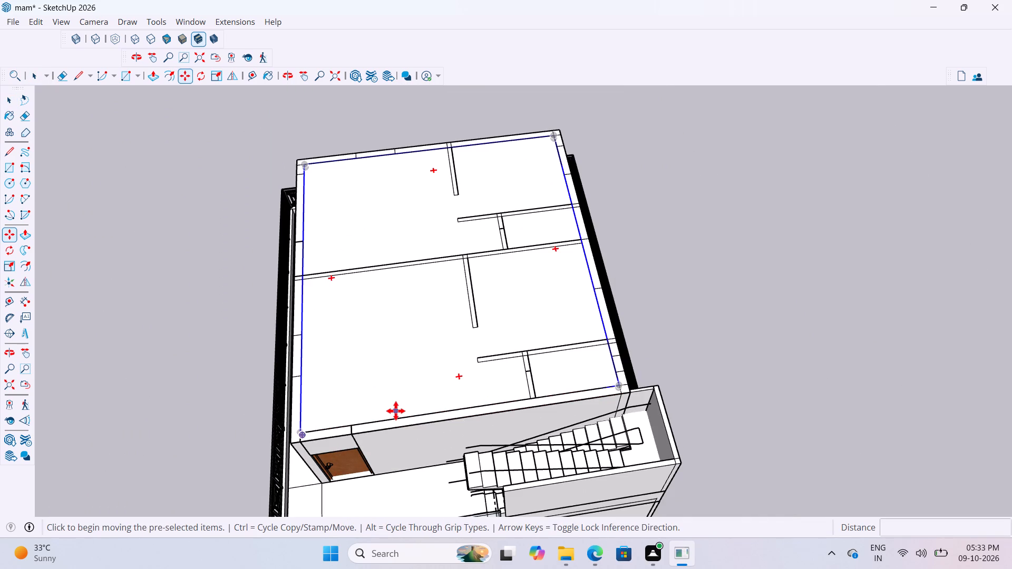
key("ctrl+z")
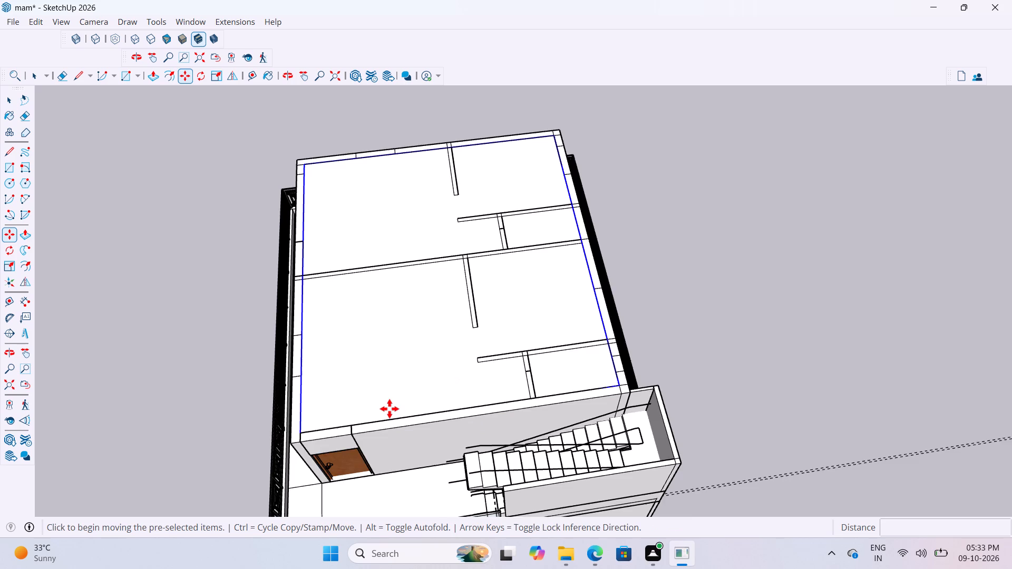
key("ctrl+z")
key("ctrl+z")
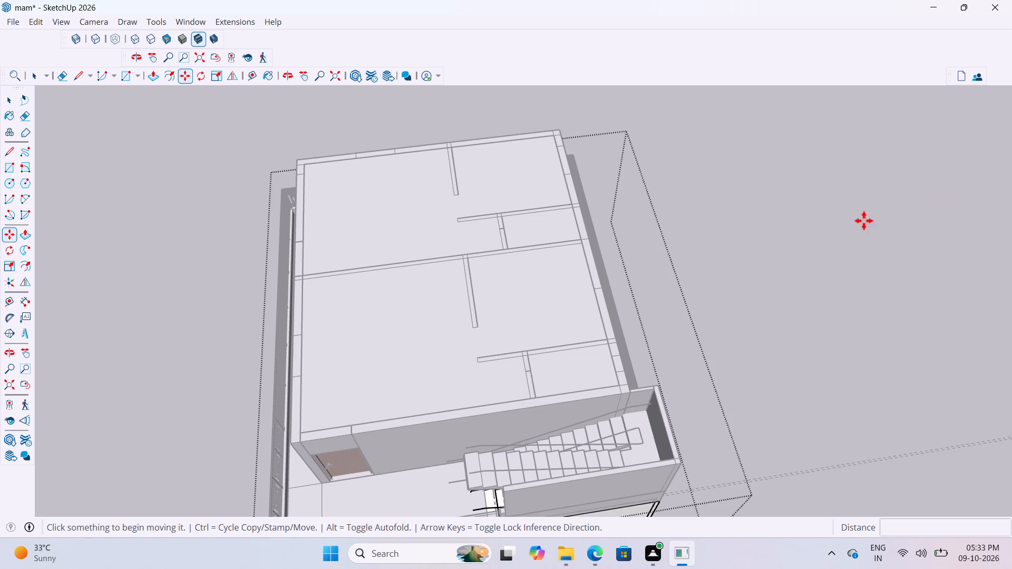
key("space")
key("space")
left_click(825, 227)
left_click(767, 251)
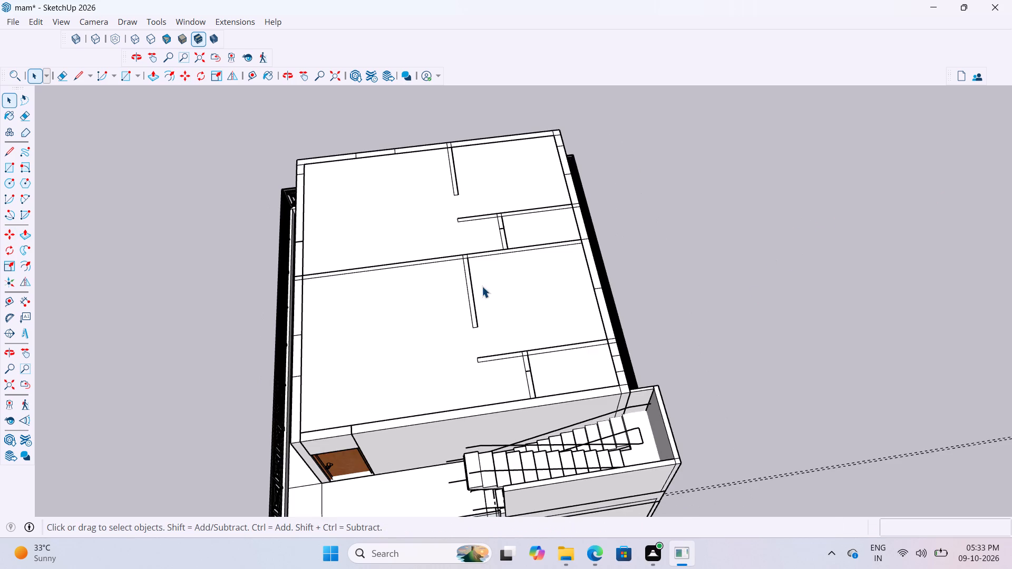
Draw a rectangle of 30' 10 1/2" by about 27' 5" over the roof between diagonally opposite outer corners of the first-floor walls.
scroll(482, 286, "up", 2)
left_click(455, 288)
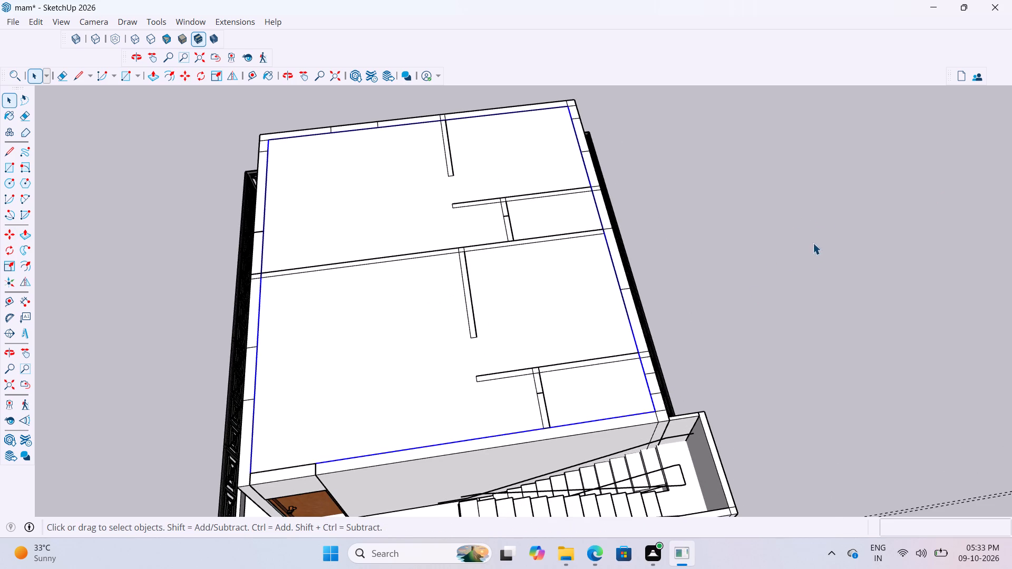
left_click_drag(812, 239, 818, 245)
scroll(264, 156, "up", 7)
key("r")
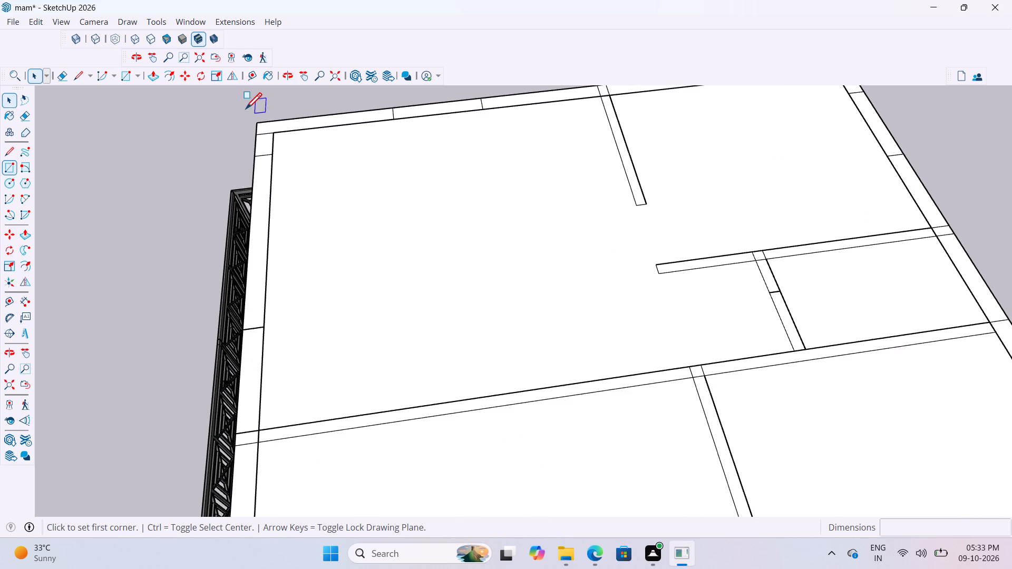
left_click(258, 123)
scroll(336, 180, "down", 11)
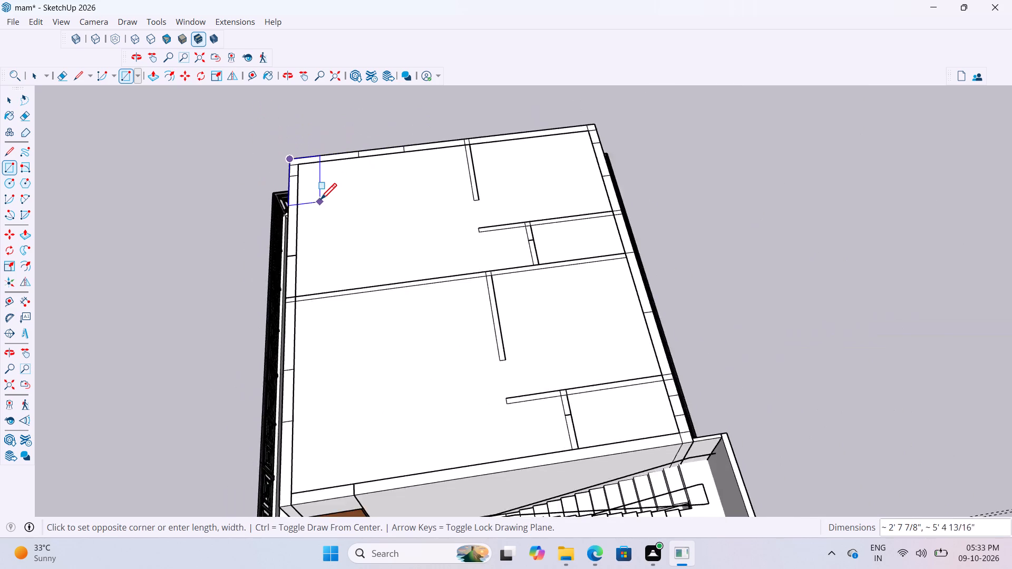
scroll(320, 201, "down", 6)
scroll(516, 326, "up", 7)
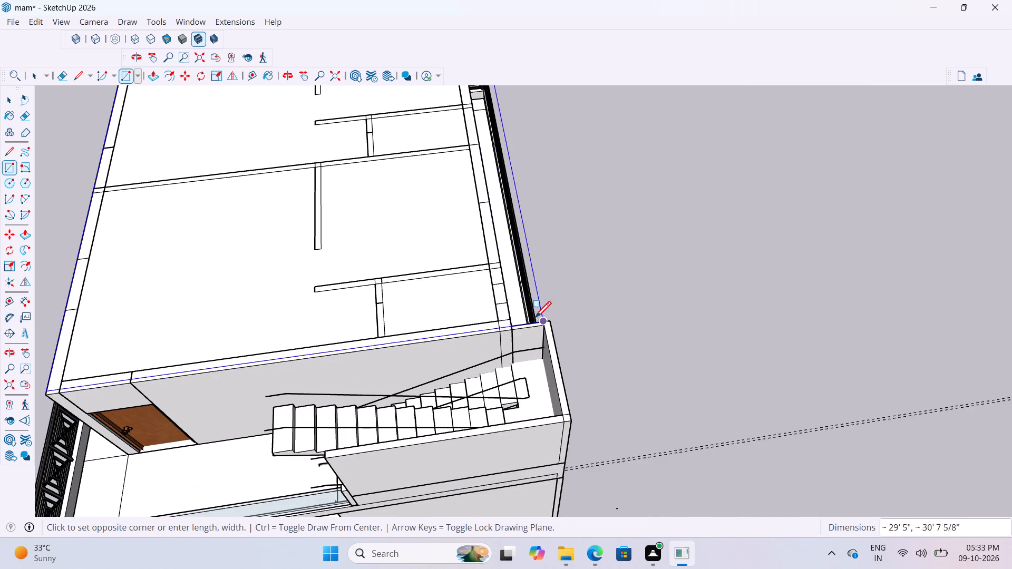
scroll(513, 319, "up", 7)
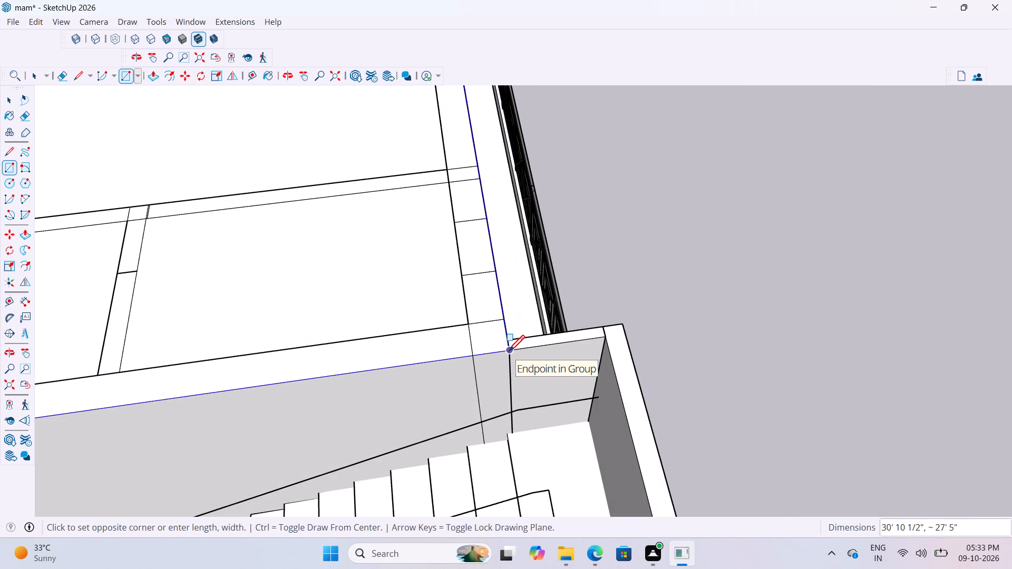
scroll(509, 353, "down", 8)
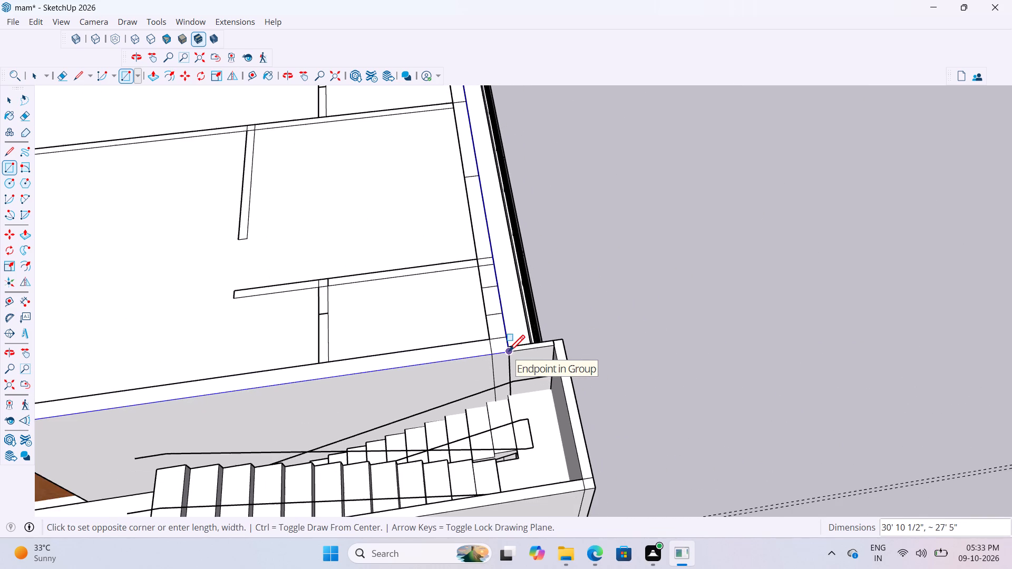
scroll(591, 489, "down", 3)
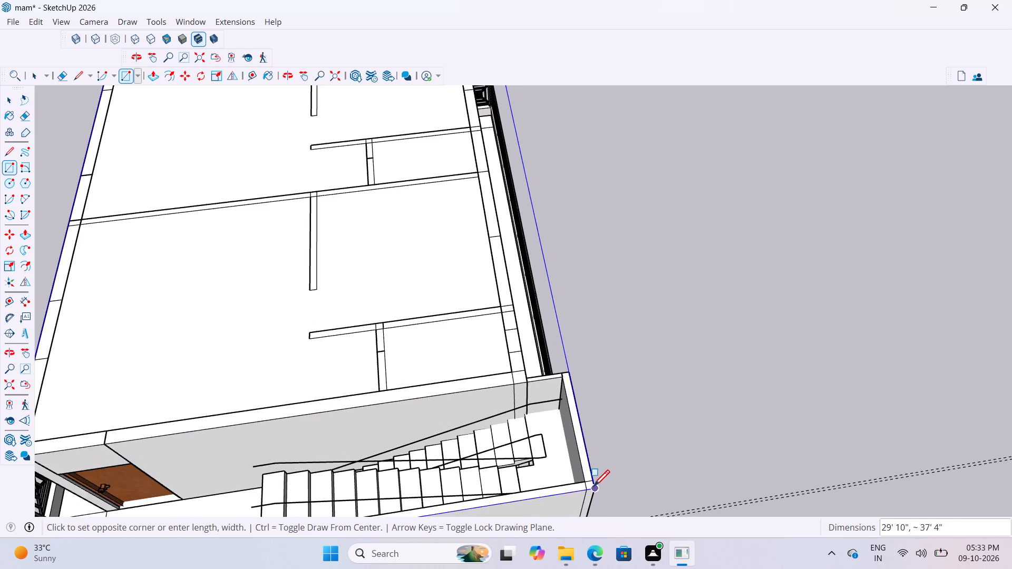
scroll(586, 483, "down", 4)
scroll(555, 404, "up", 7)
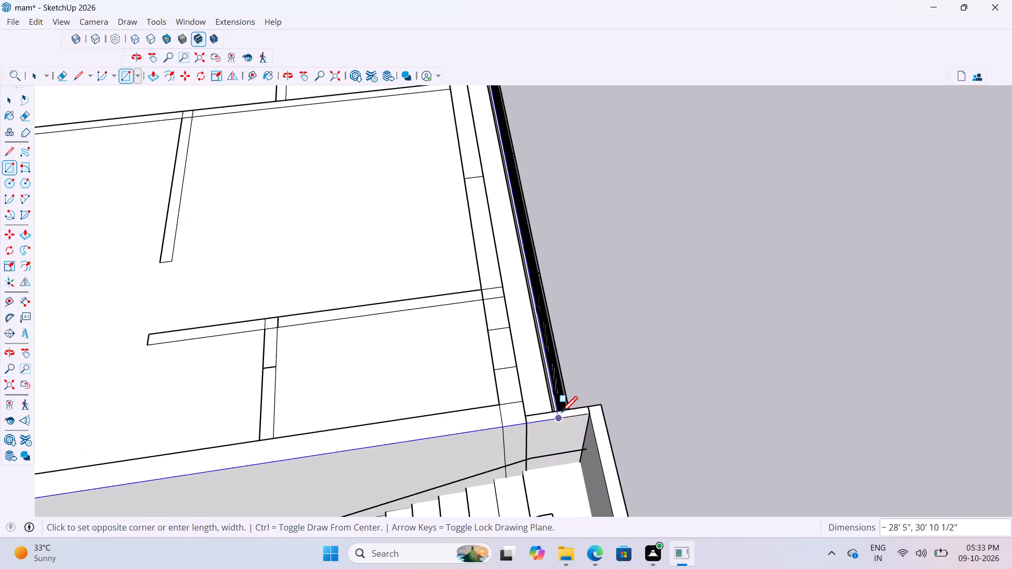
scroll(556, 417, "up", 4)
middle_click_drag(546, 411, 509, 393)
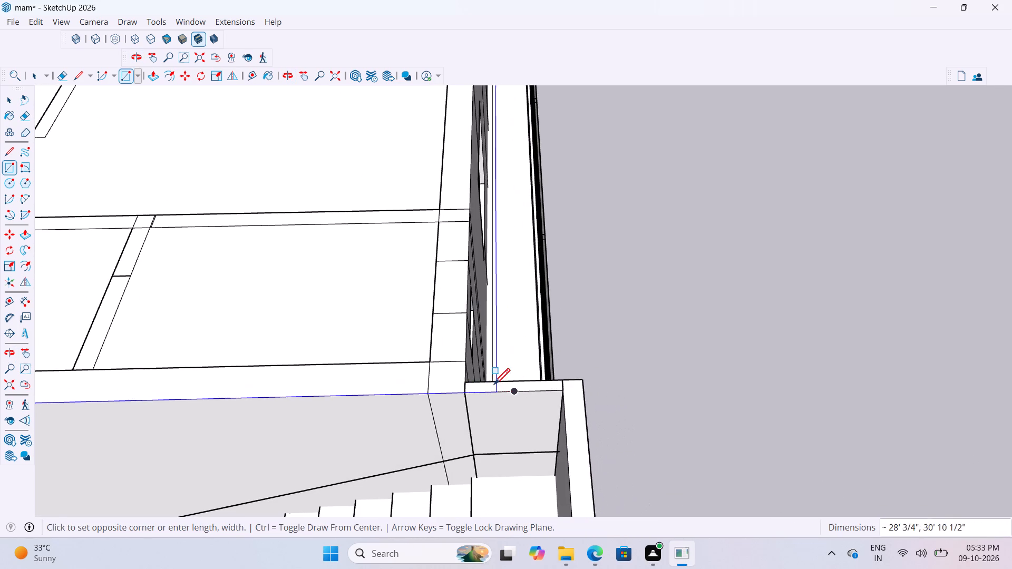
scroll(475, 391, "down", 8)
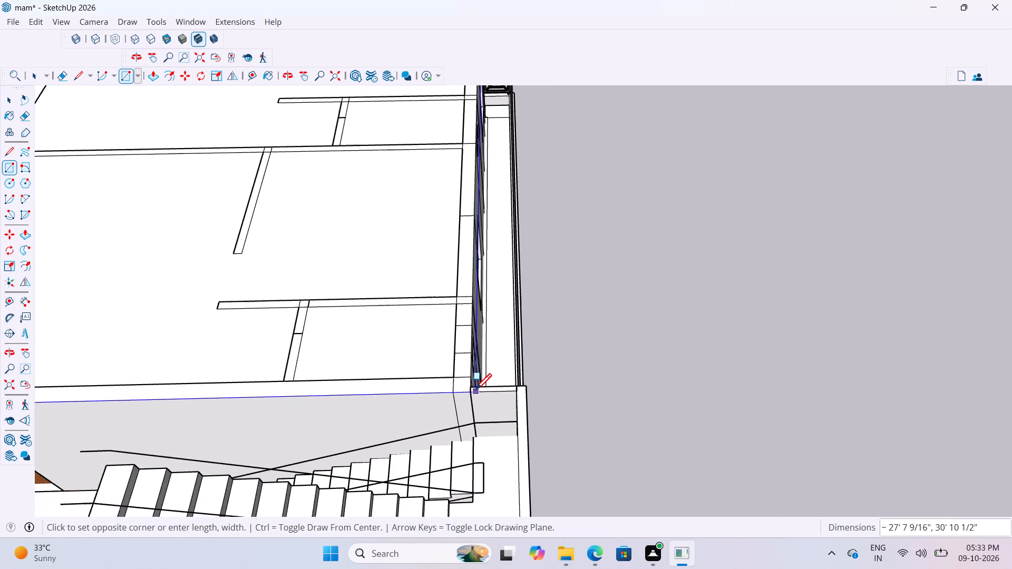
scroll(475, 391, "down", 6)
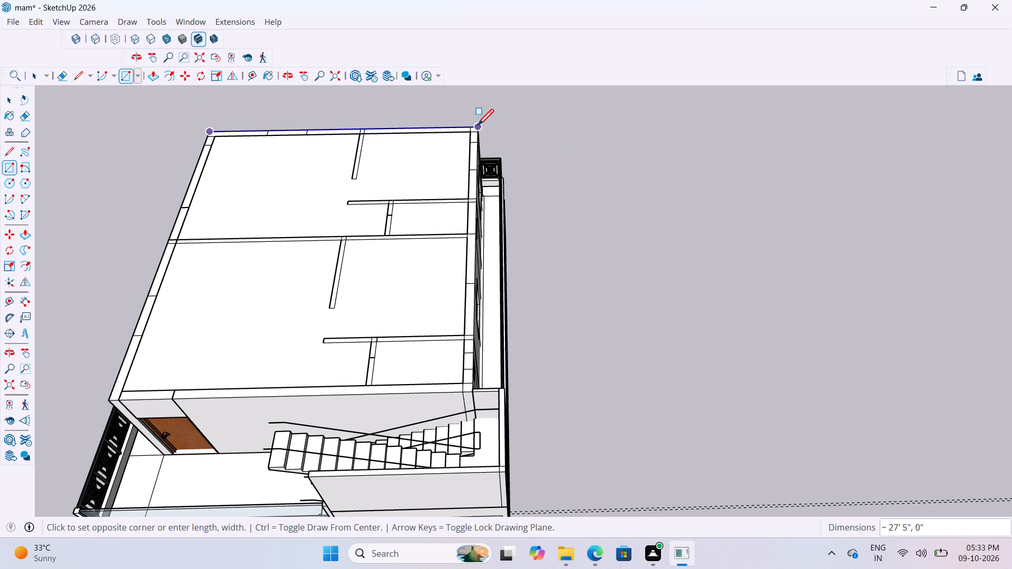
left_click(476, 394)
scroll(473, 388, "up", 6)
key("space")
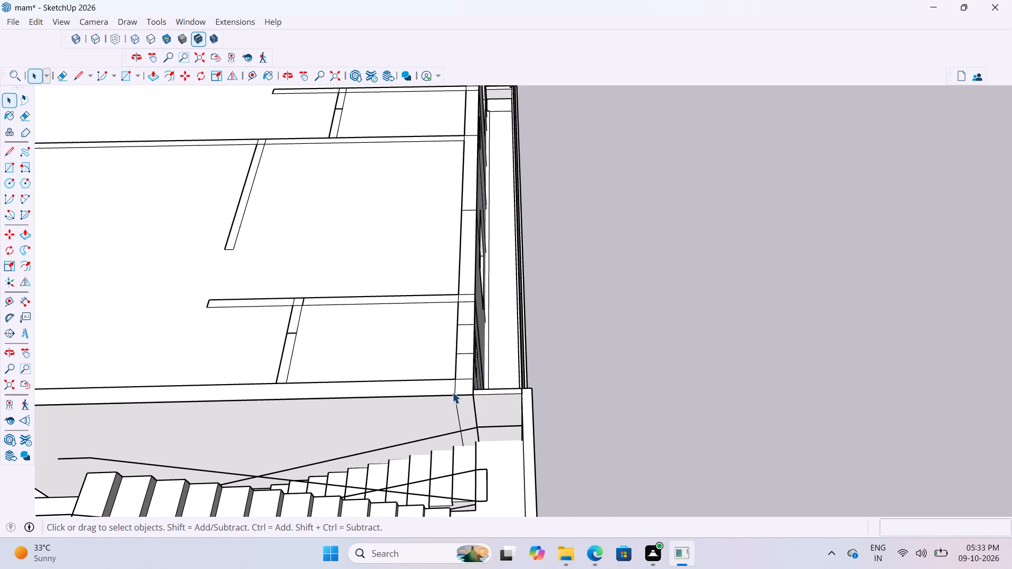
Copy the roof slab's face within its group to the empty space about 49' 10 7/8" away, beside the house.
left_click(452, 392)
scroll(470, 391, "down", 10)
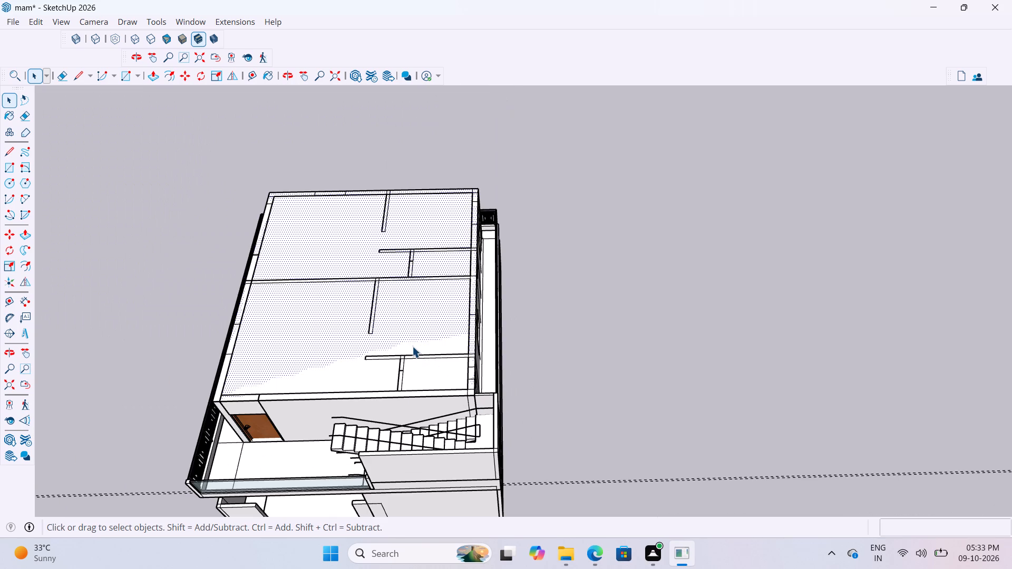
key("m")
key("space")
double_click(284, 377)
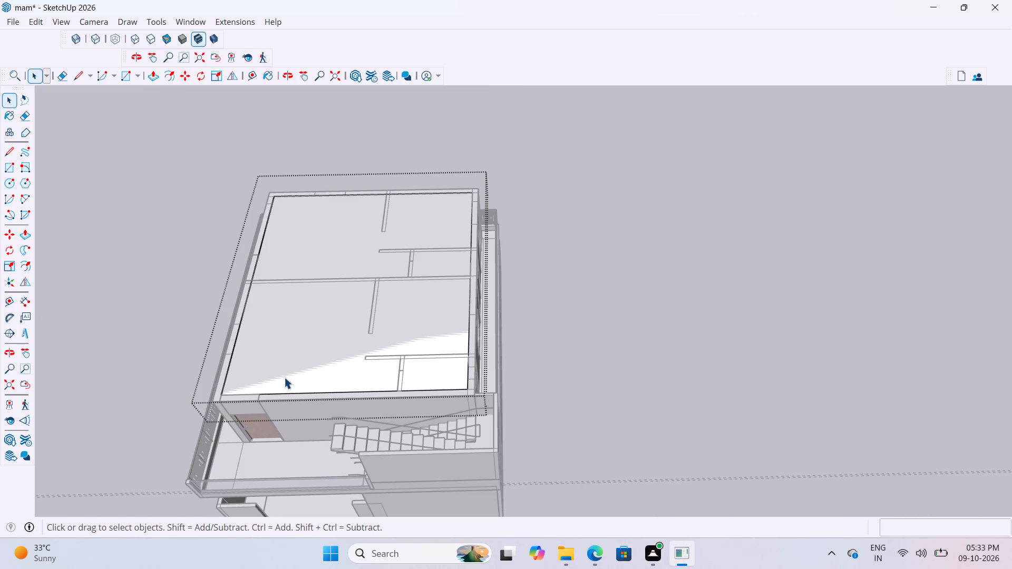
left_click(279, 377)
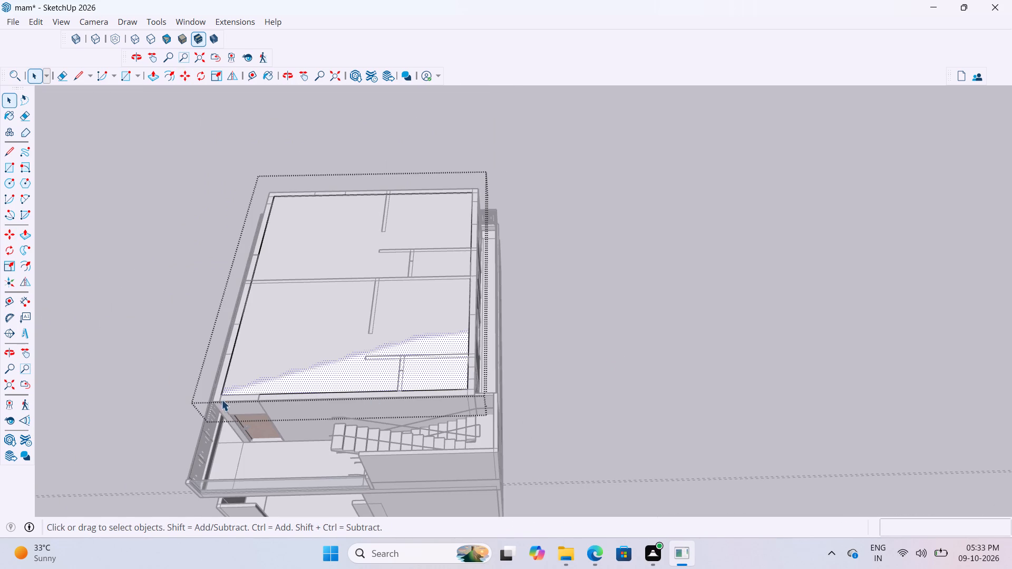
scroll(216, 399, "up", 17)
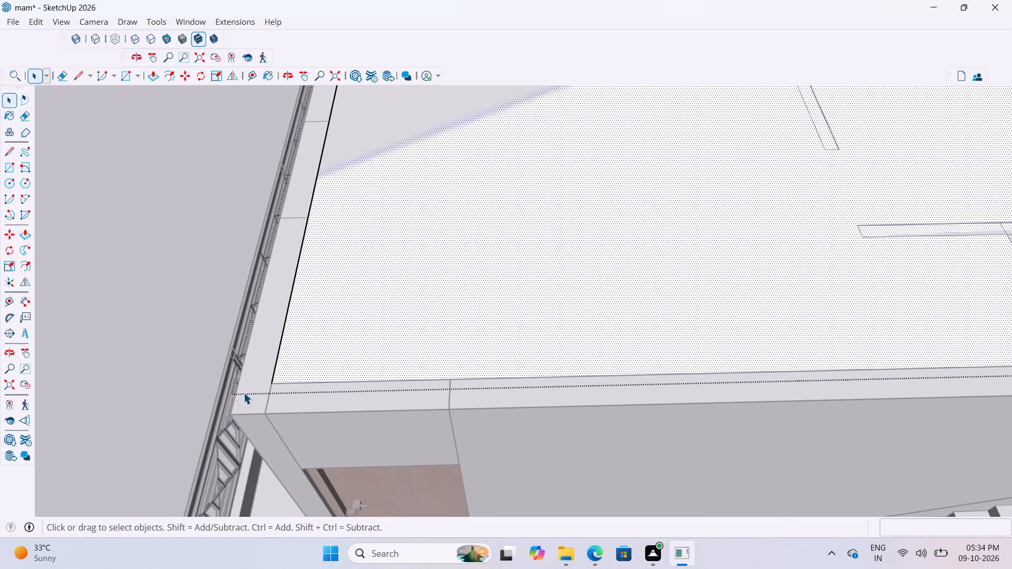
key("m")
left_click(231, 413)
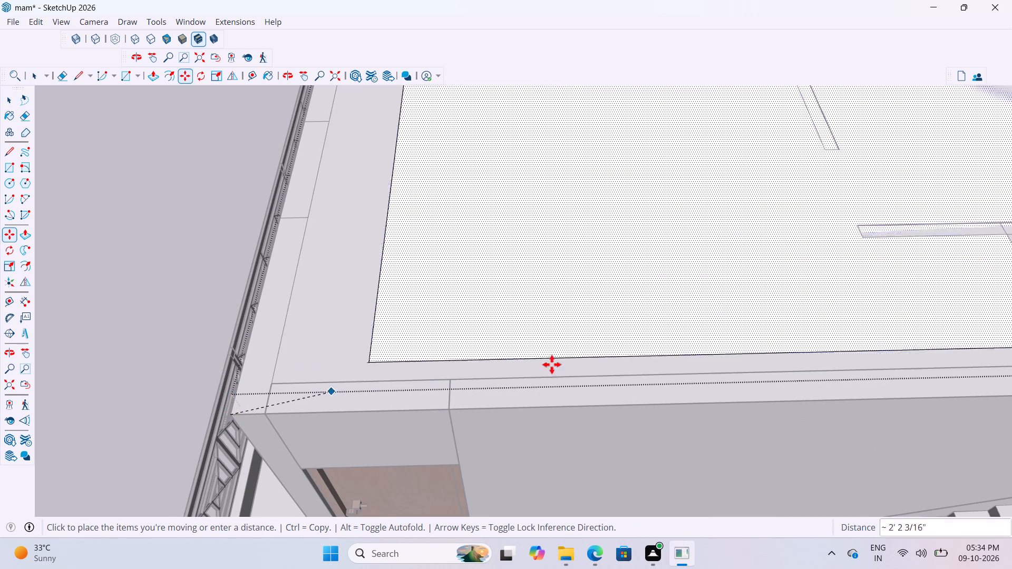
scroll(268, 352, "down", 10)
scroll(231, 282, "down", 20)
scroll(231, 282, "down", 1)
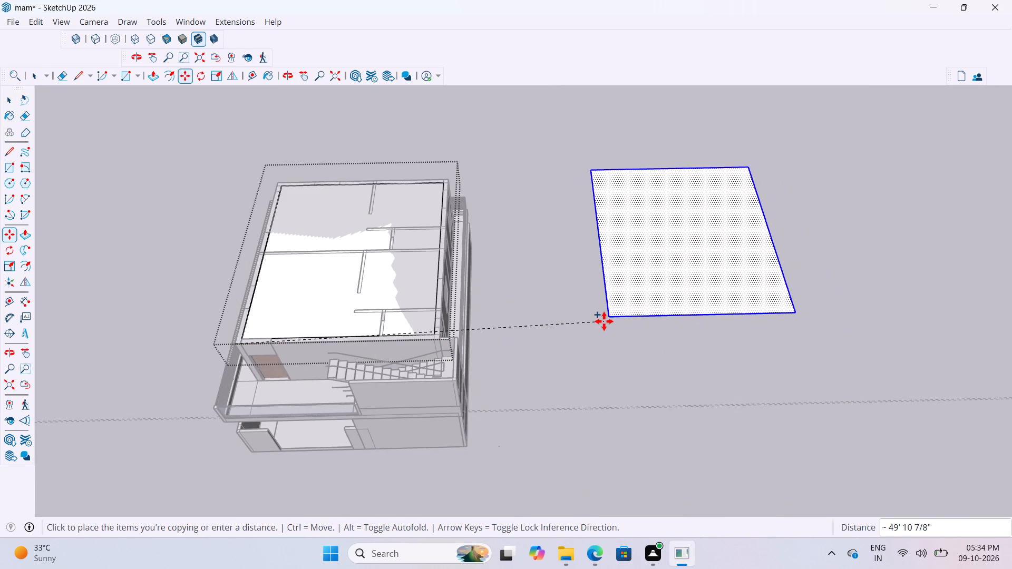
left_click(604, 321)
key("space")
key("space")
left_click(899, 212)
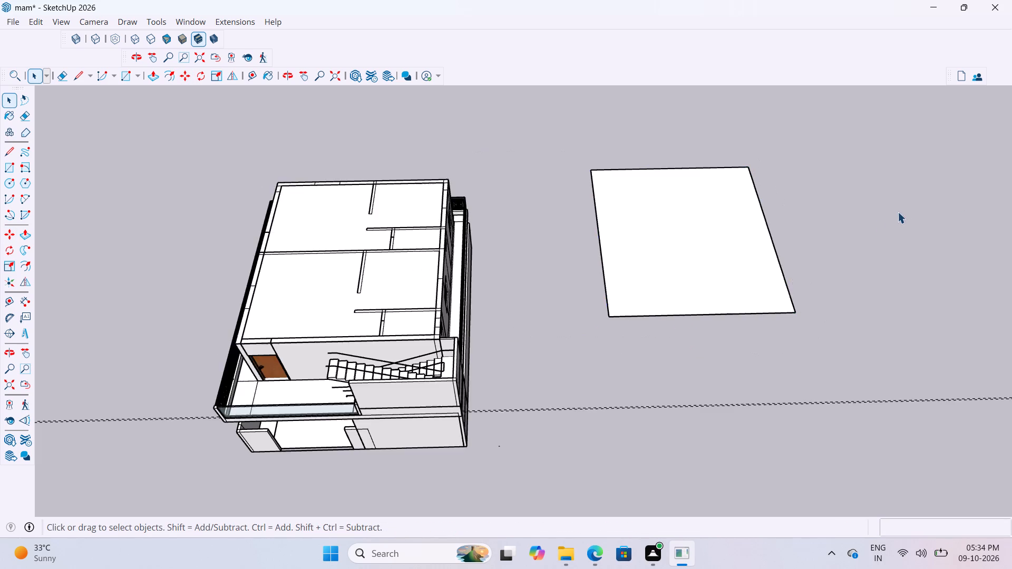
Try to measure the roof's width from the outer edge of the door-side wall top to the opposite wall.
scroll(709, 280, "up", 3)
scroll(708, 281, "down", 6)
scroll(508, 342, "up", 3)
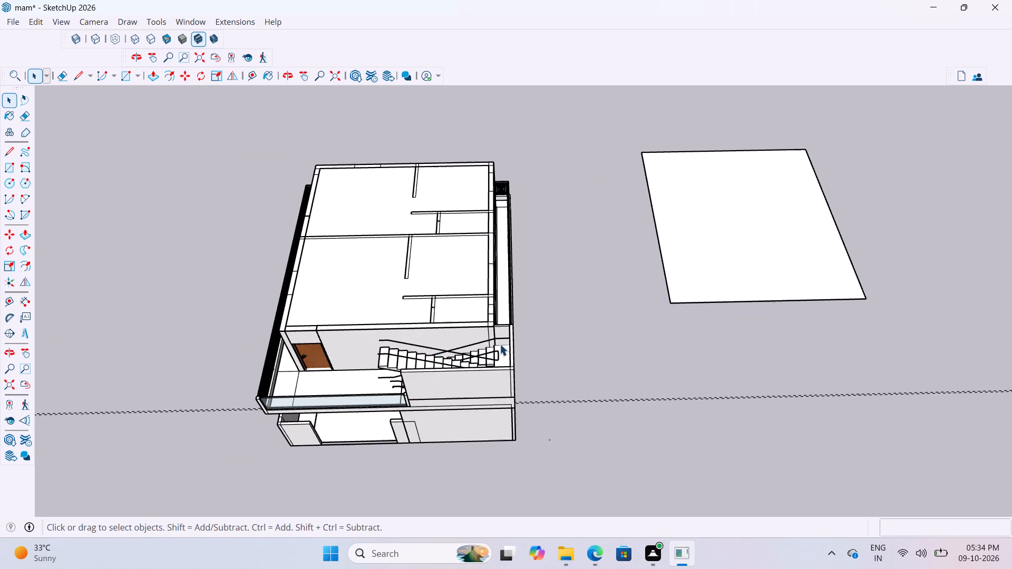
scroll(288, 330, "up", 18)
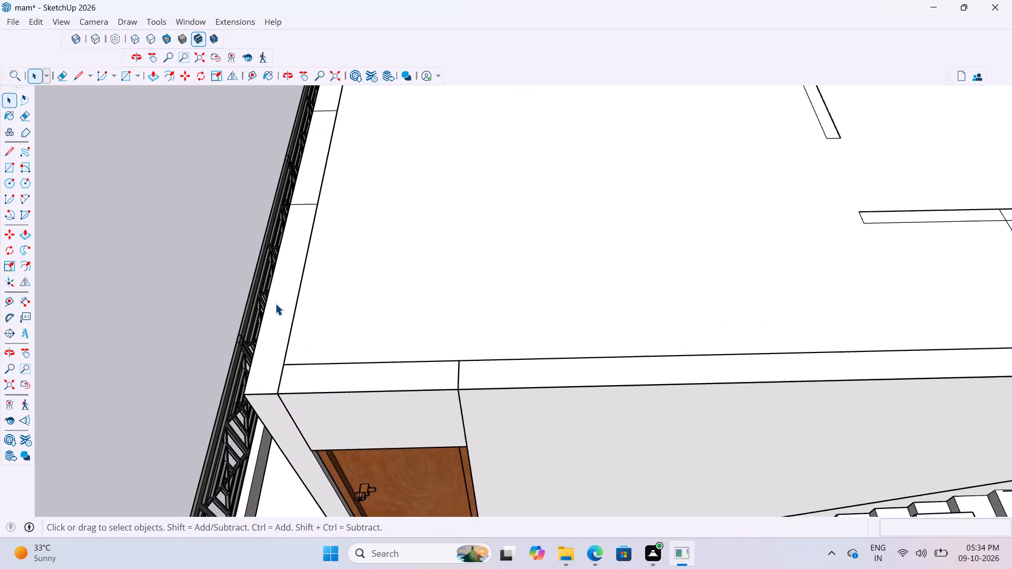
scroll(275, 303, "up", 2)
key("t")
left_click(258, 304)
scroll(304, 286, "down", 7)
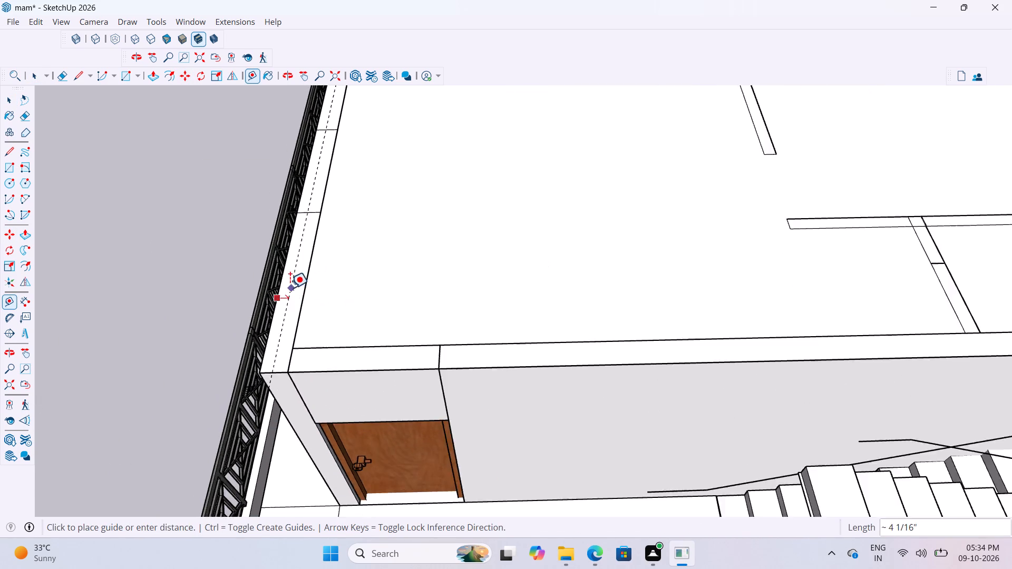
scroll(290, 288, "down", 10)
scroll(671, 276, "up", 5)
middle_click_drag(672, 276, 653, 272)
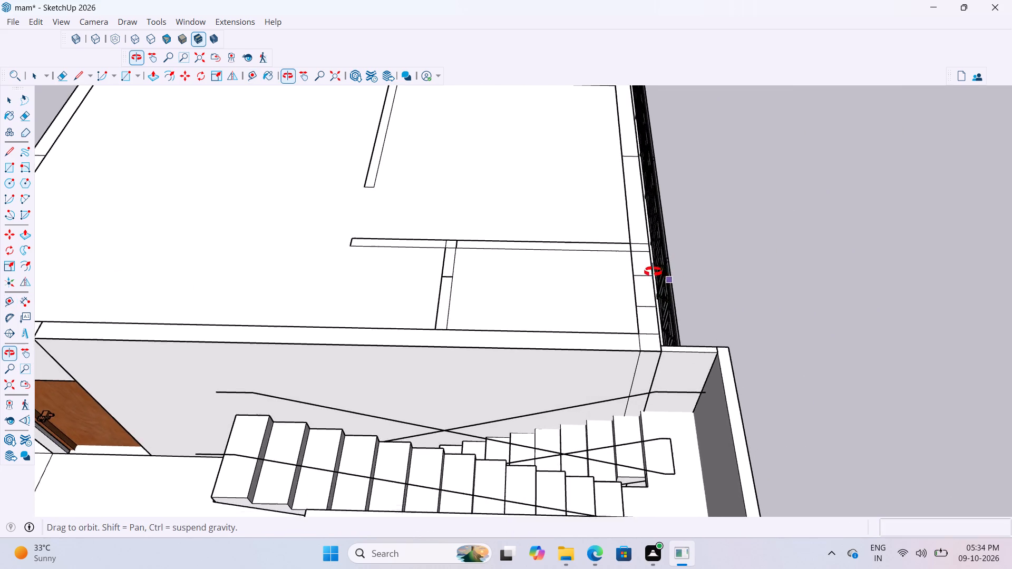
middle_click_drag(653, 272, 638, 270)
key("space")
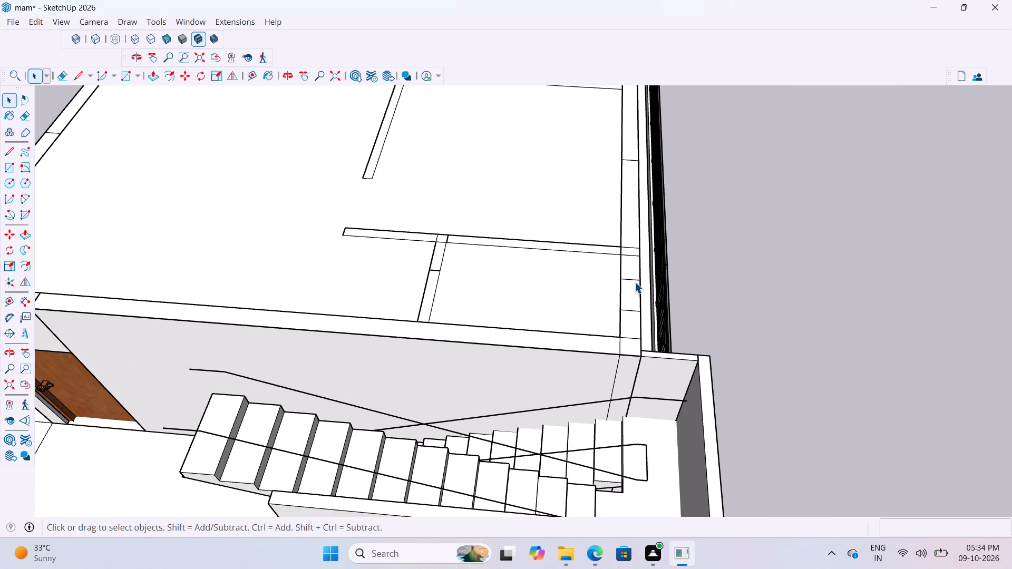
Measure the width of the copied slab face beside the house between its opposite edges.
scroll(337, 284, "down", 16)
key("t")
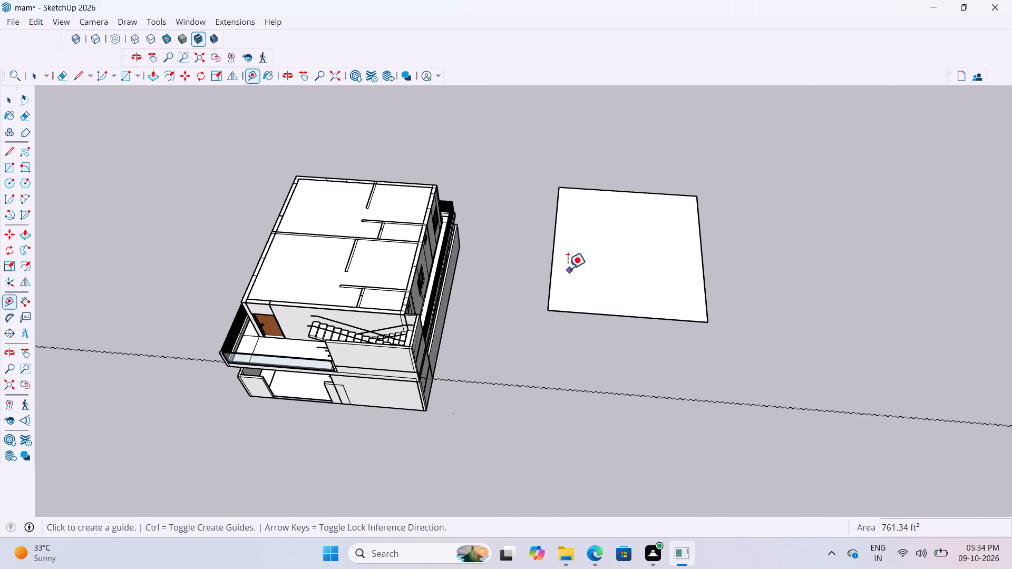
left_click(555, 262)
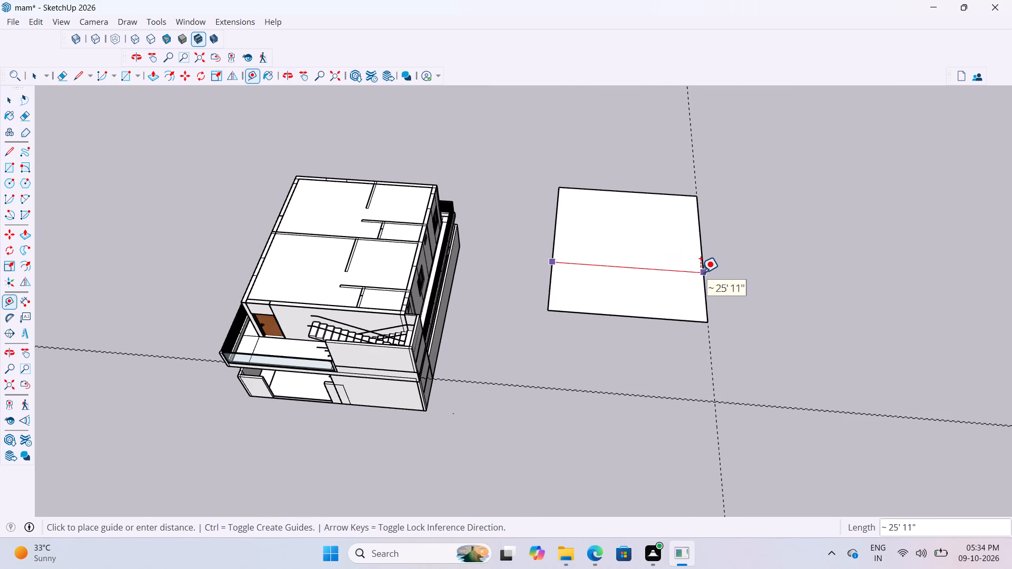
key("space")
Delete the old roof slab group together with the copied face beside the house.
left_click_drag(786, 342, 526, 132)
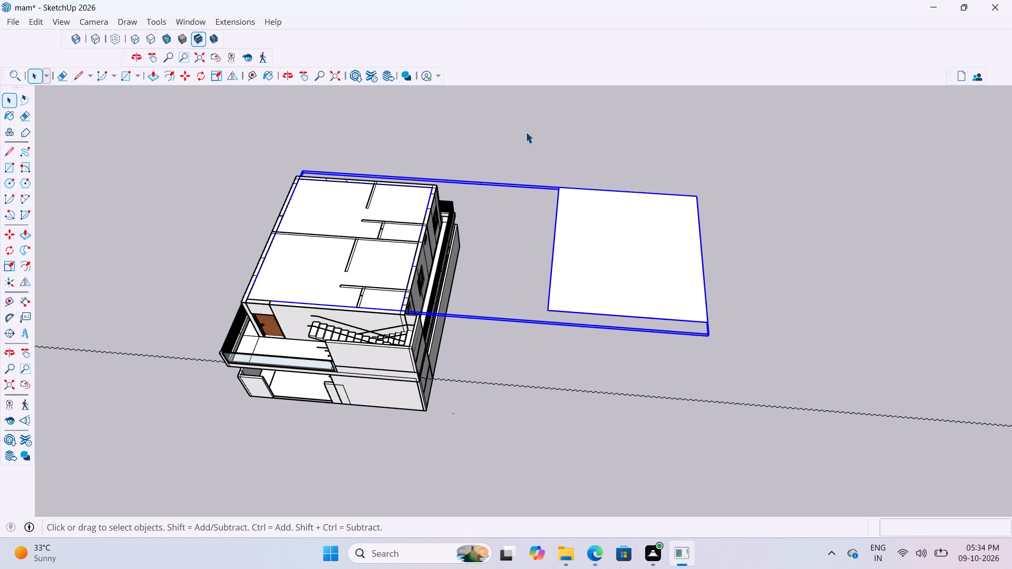
left_click(765, 212)
left_click(709, 306)
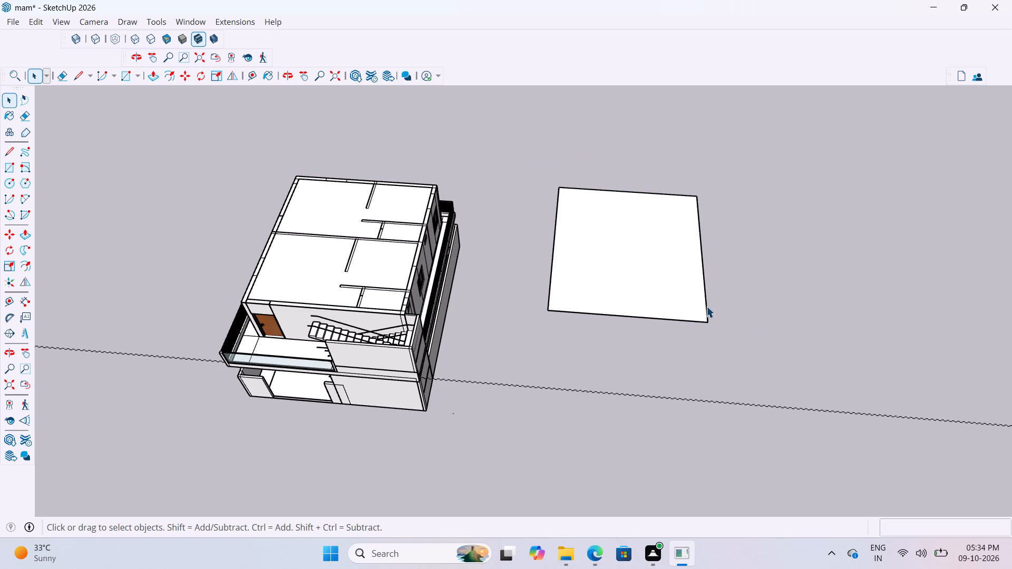
left_click(703, 305)
key("Delete")
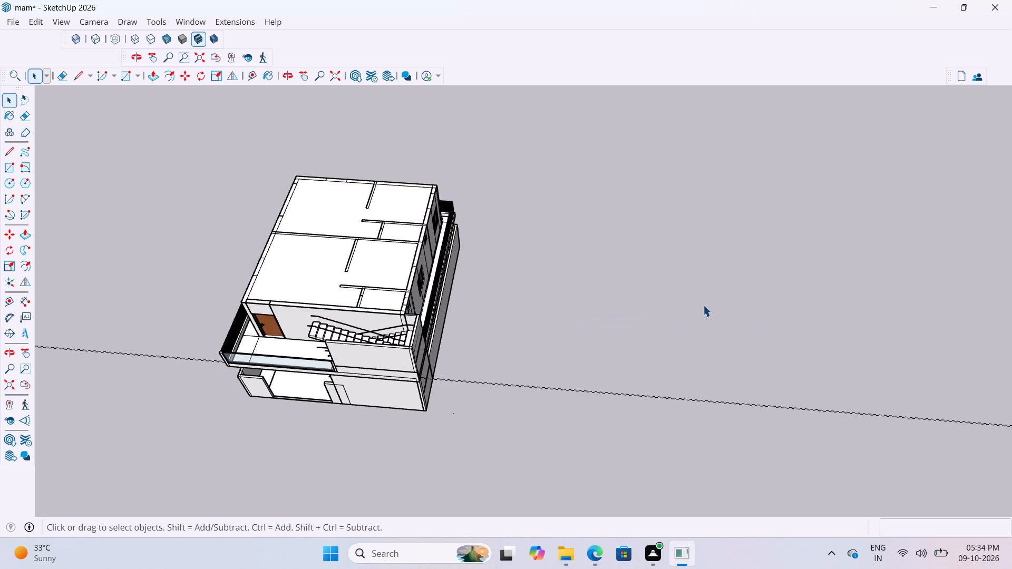
Measure the first floor's overall width along the rear wall top, between the outer edges of the side walls.
scroll(252, 239, "up", 4)
middle_click_drag(314, 312, 352, 343)
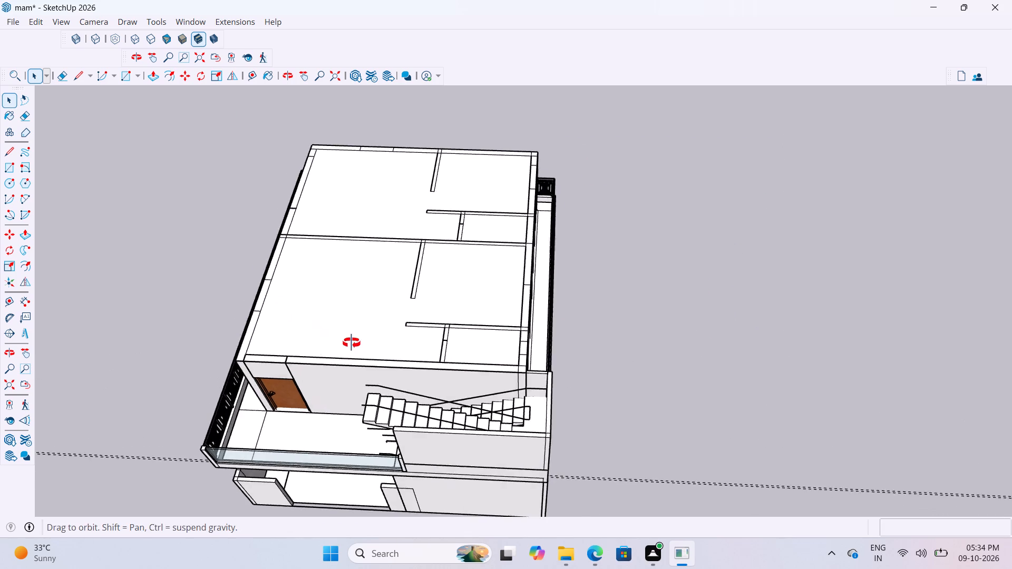
middle_click_drag(352, 343, 362, 359)
scroll(371, 187, "up", 6)
scroll(262, 149, "down", 5)
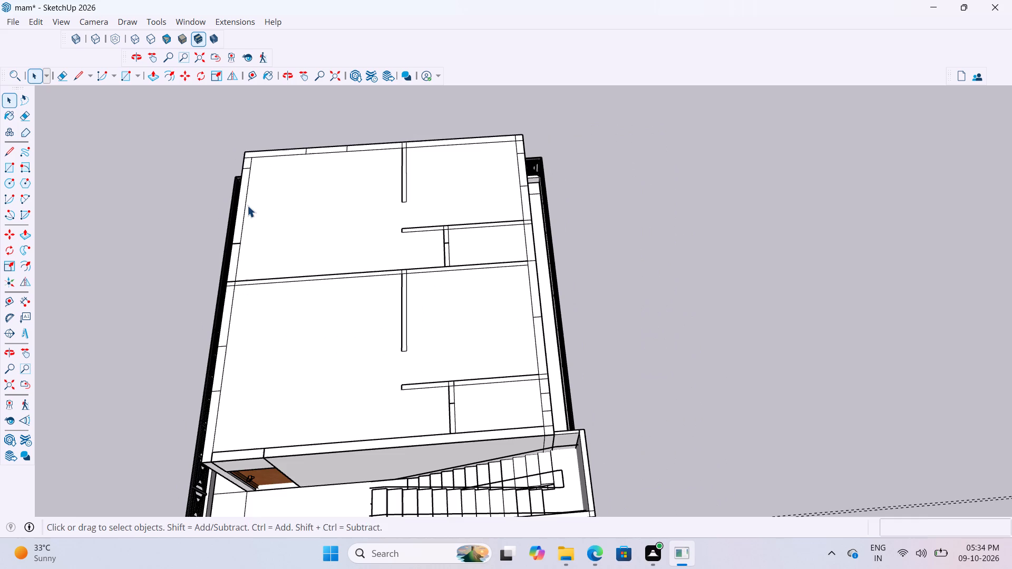
key("r")
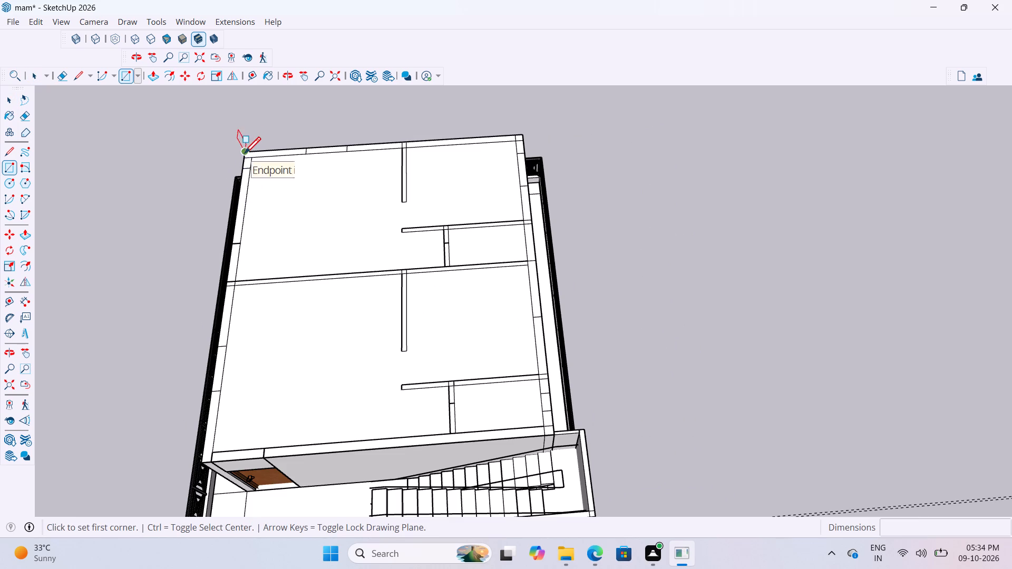
key("t")
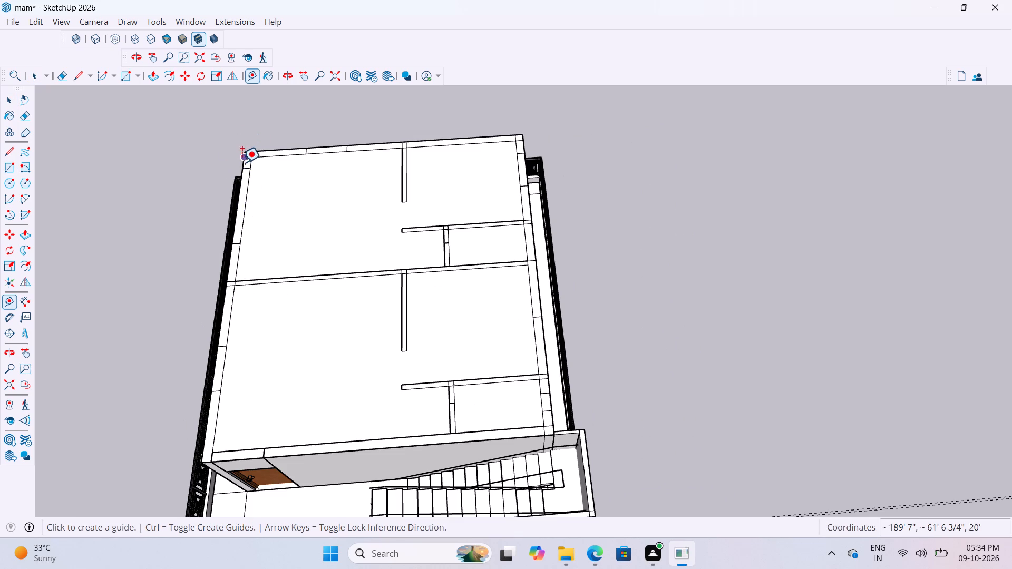
scroll(244, 152, "up", 11)
left_click(257, 187)
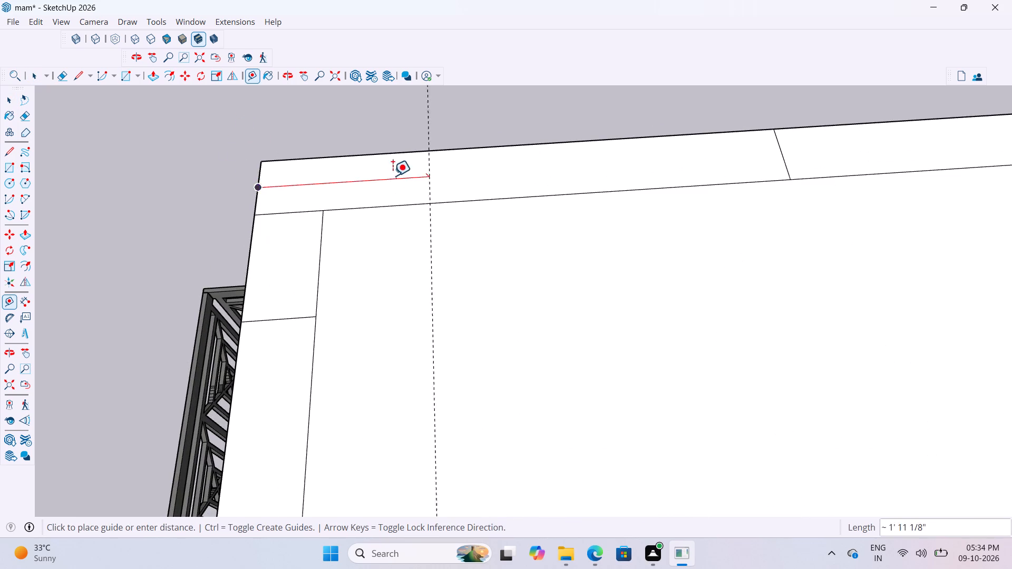
scroll(286, 176, "down", 17)
scroll(543, 172, "up", 7)
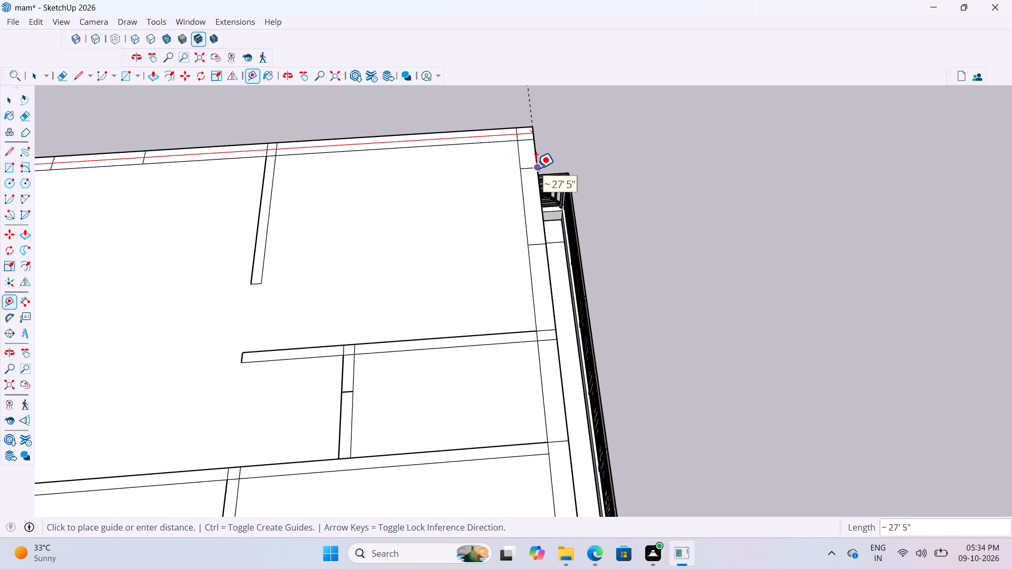
key("space")
Measure the first floor's overall depth from the rear wall's outer edge to the wall on the staircase side.
scroll(486, 191, "down", 19)
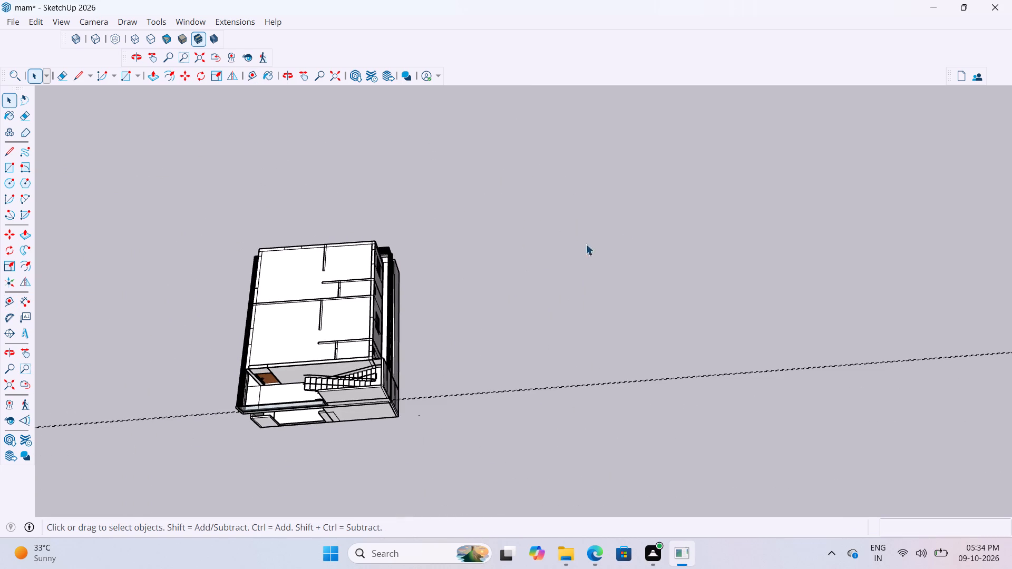
scroll(625, 211, "up", 1)
scroll(171, 410, "up", 7)
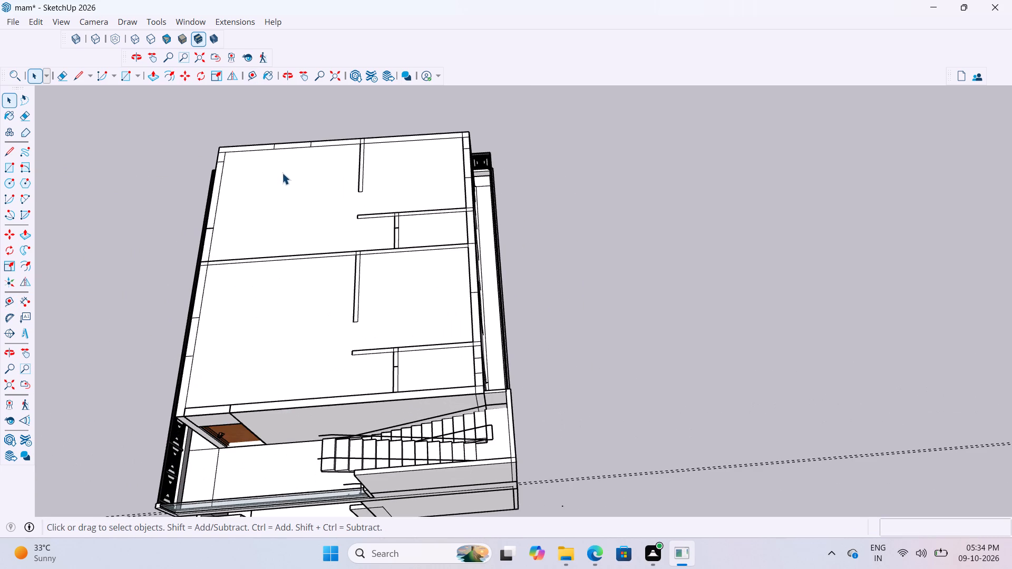
key("t")
left_click(329, 139)
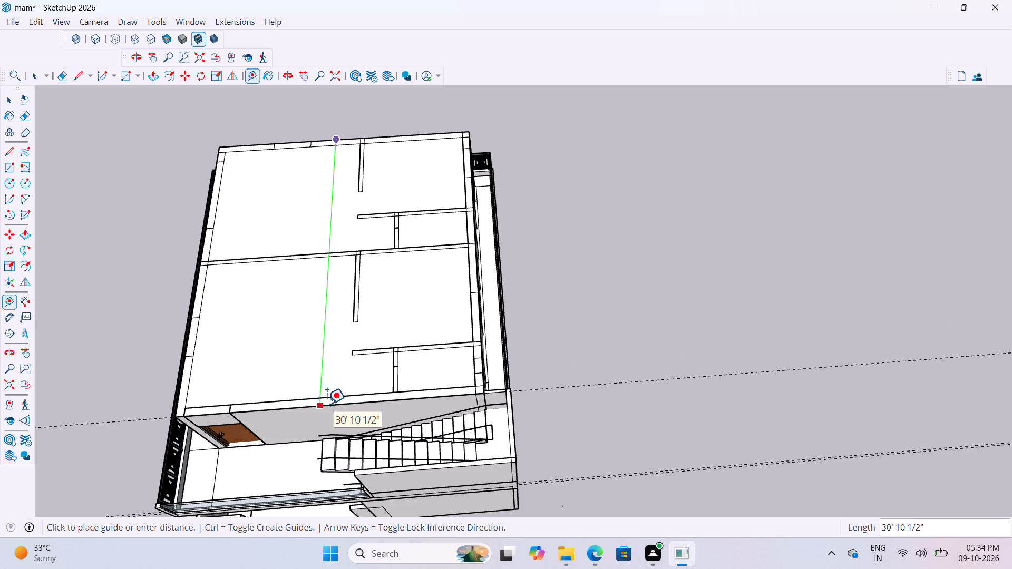
key("space")
scroll(295, 401, "down", 9)
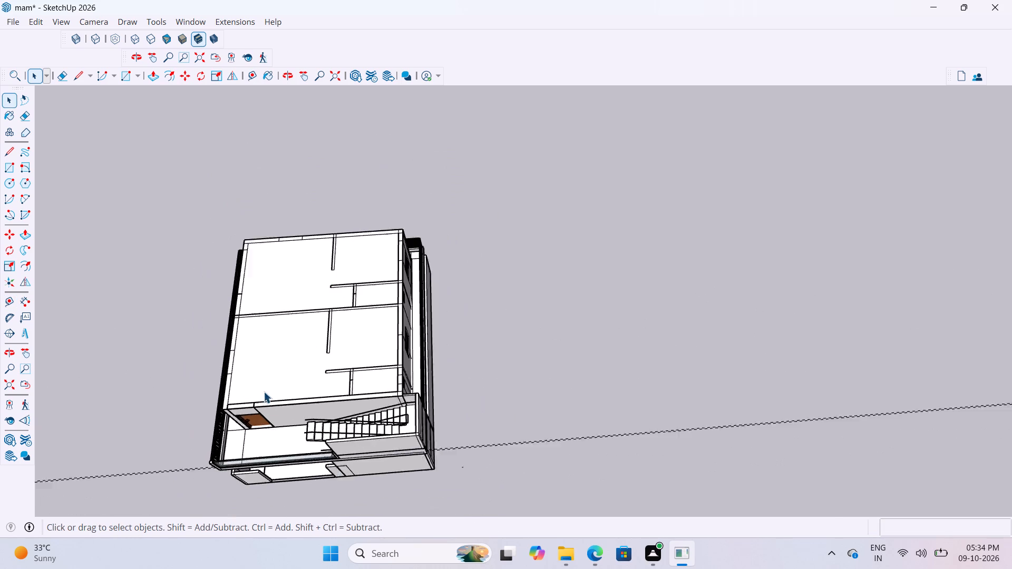
Draw a horizontal rectangle of 27'5" by 302" in the empty space beside the house.
scroll(264, 391, "down", 1)
key("r")
left_click(527, 209)
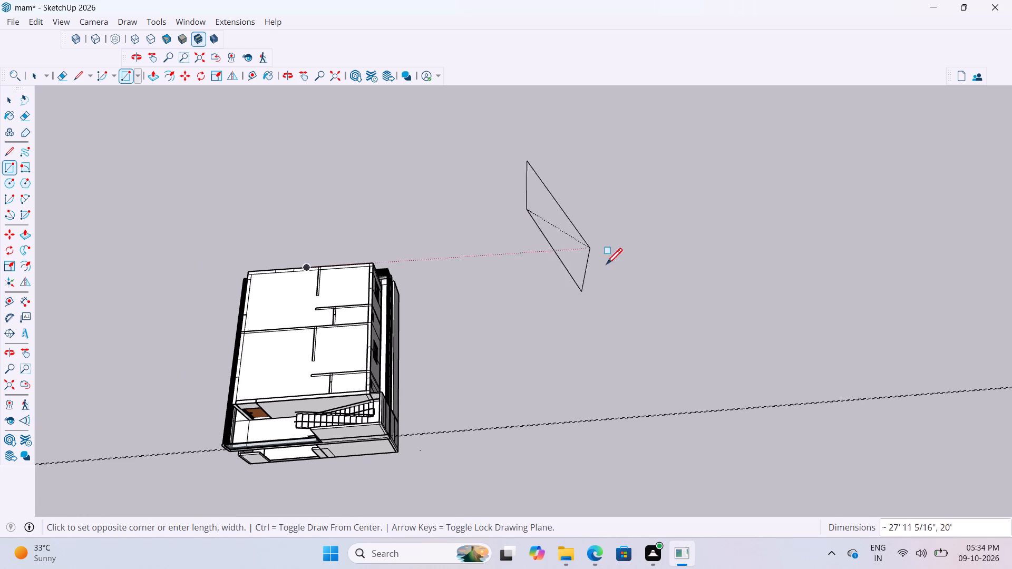
type("27")
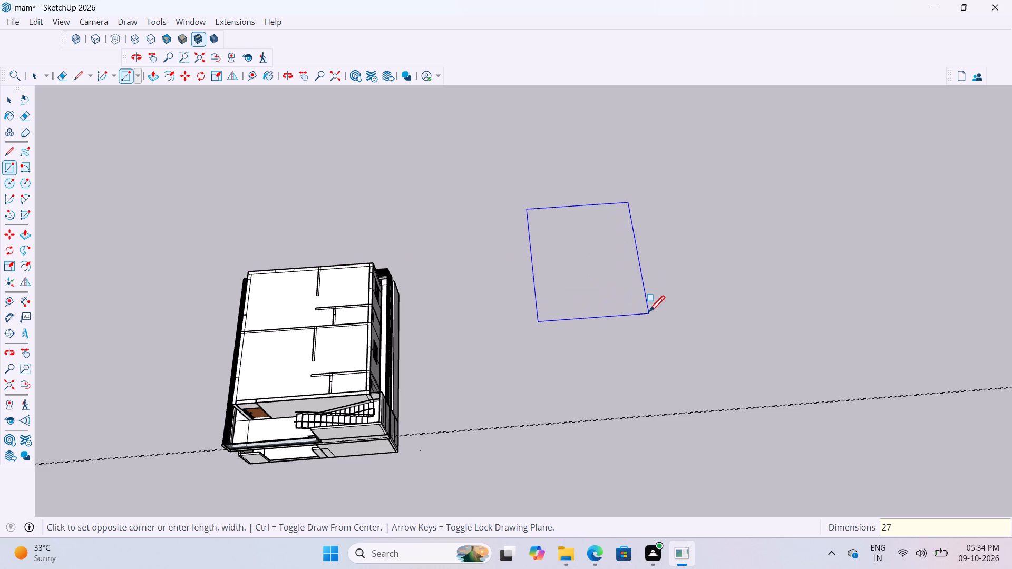
key("apostrophe")
type("5\"")
type(",3")
type("02\"")
key("Return")
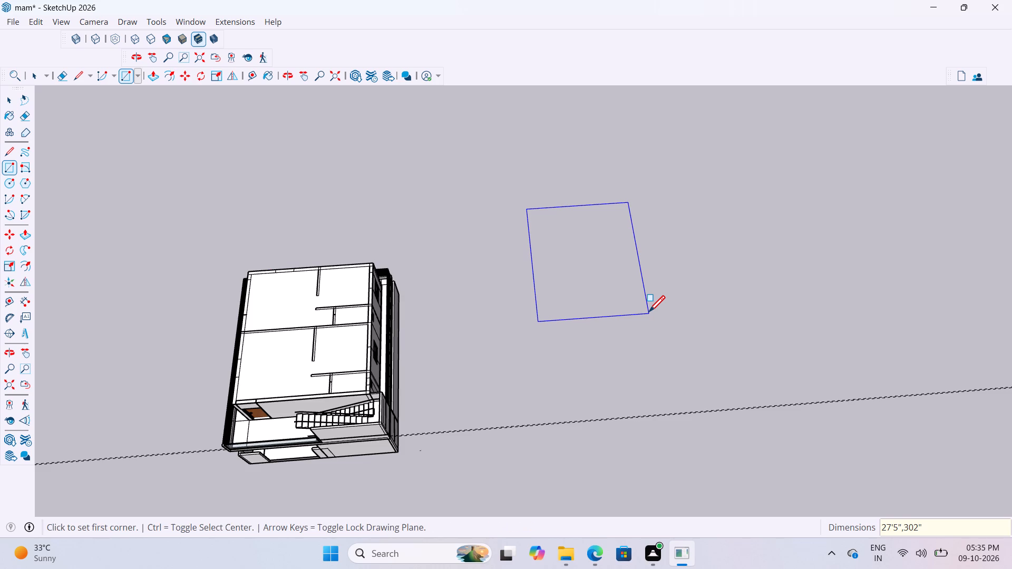
Measure the new rectangle's width between its opposite side edges.
key("space")
scroll(571, 151, "up", 2)
key("t")
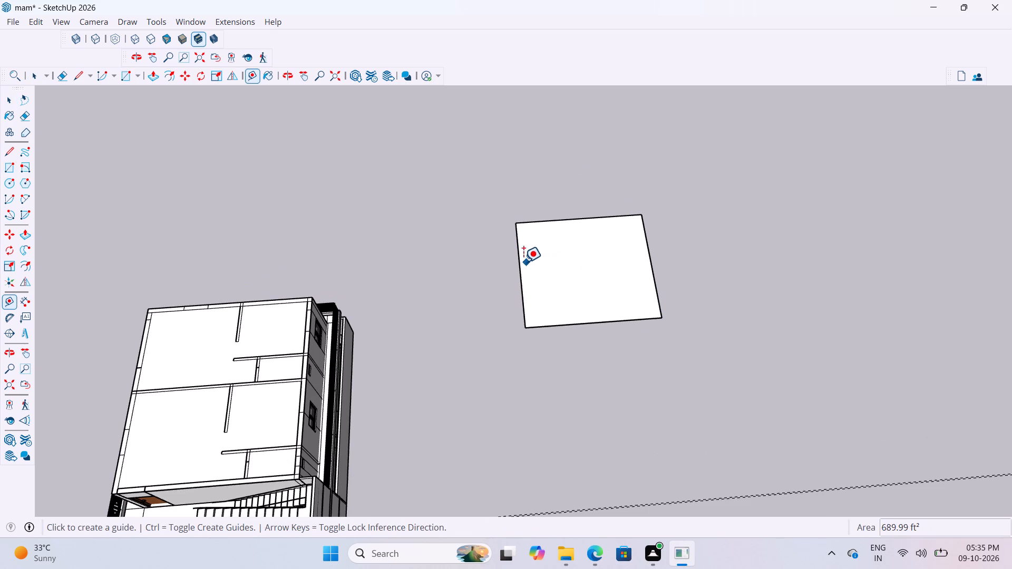
left_click(518, 259)
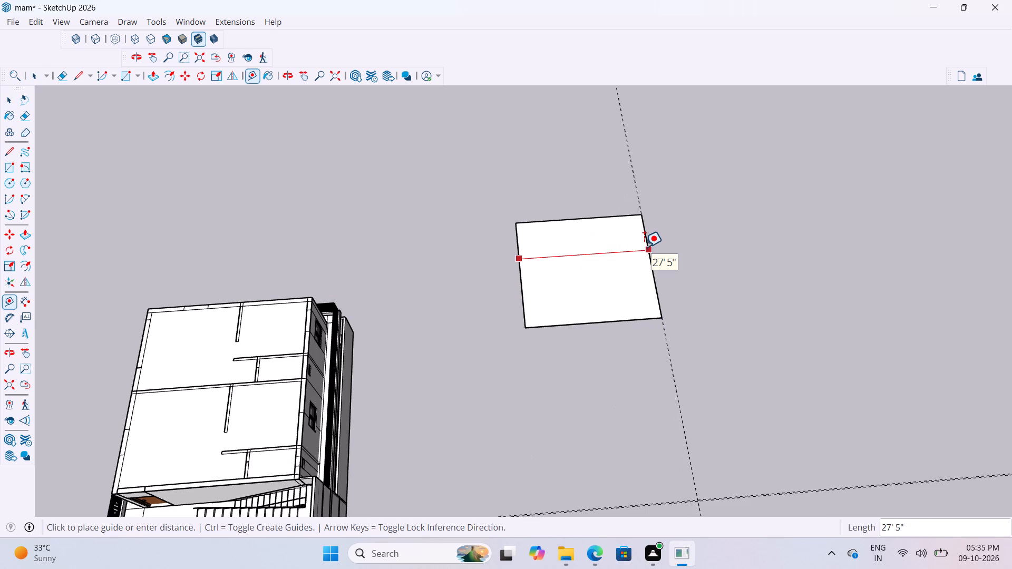
key("space")
Measure the first floor's width again from the outer edge of one side wall top to the opposite side.
scroll(167, 335, "up", 12)
key("t")
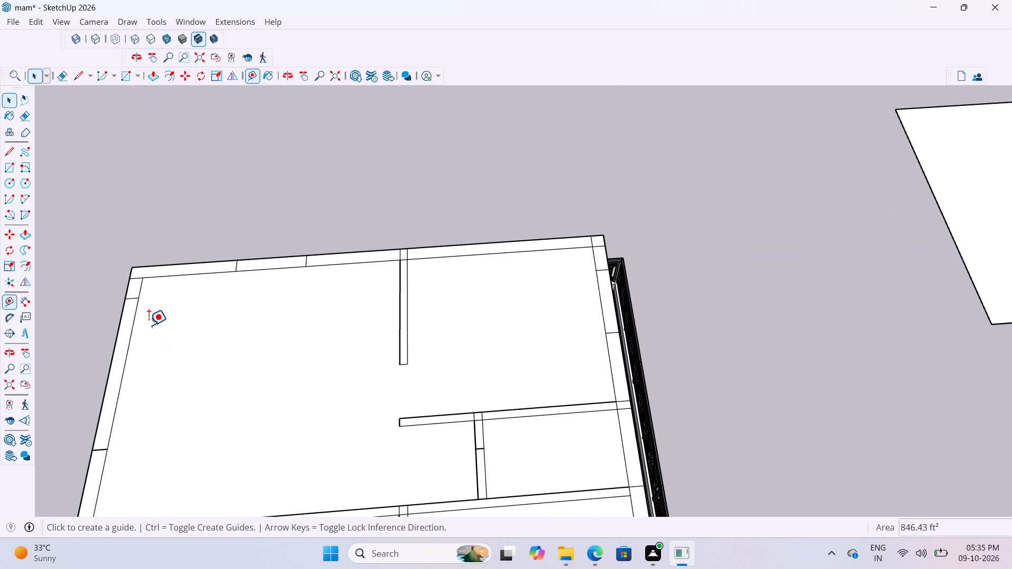
left_click(120, 325)
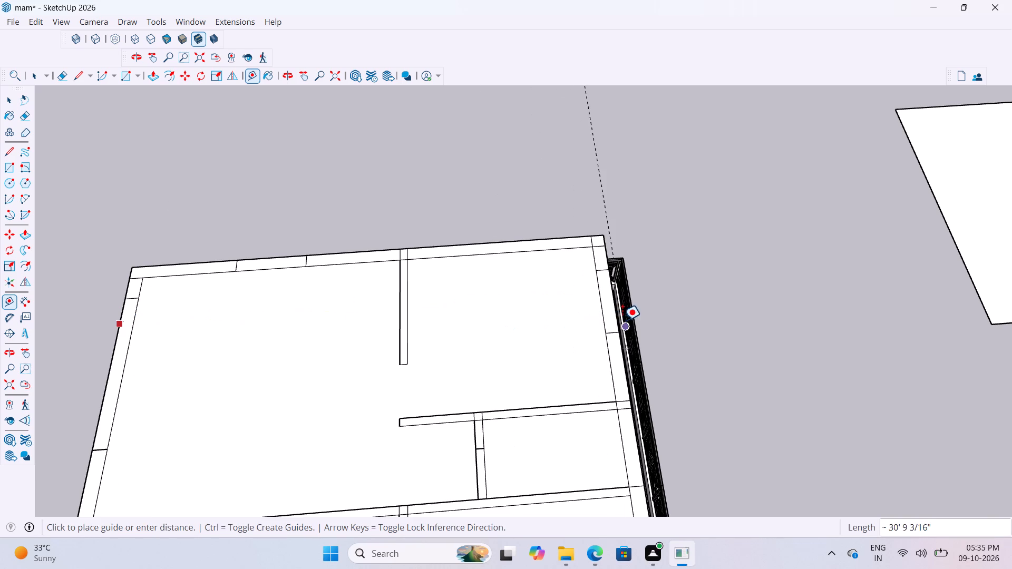
key("space")
scroll(511, 281, "down", 6)
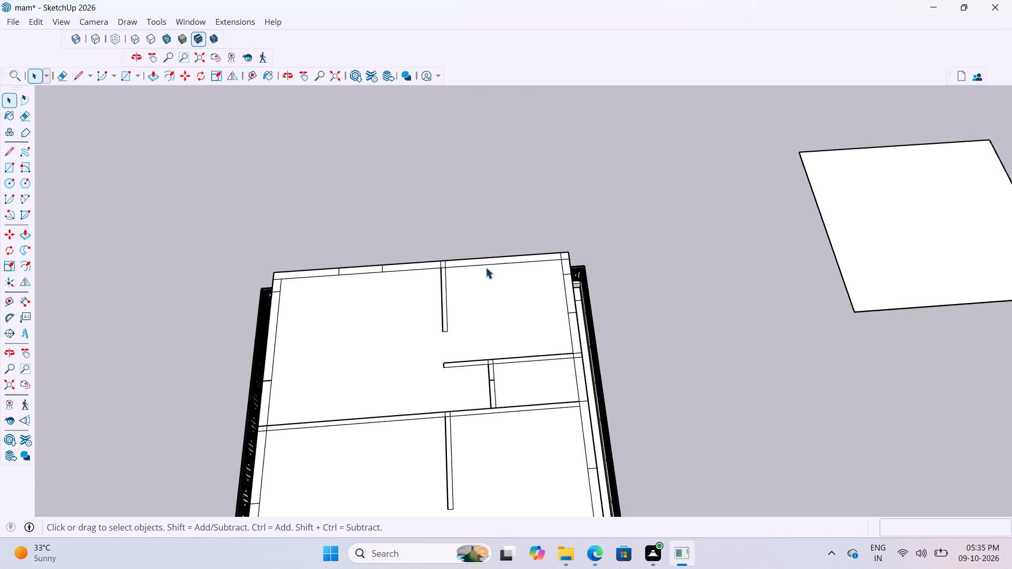
Measure the first floor's depth again from the rear wall's outer edge to the staircase-side wall top.
scroll(485, 267, "down", 4)
key("t")
scroll(410, 303, "up", 7)
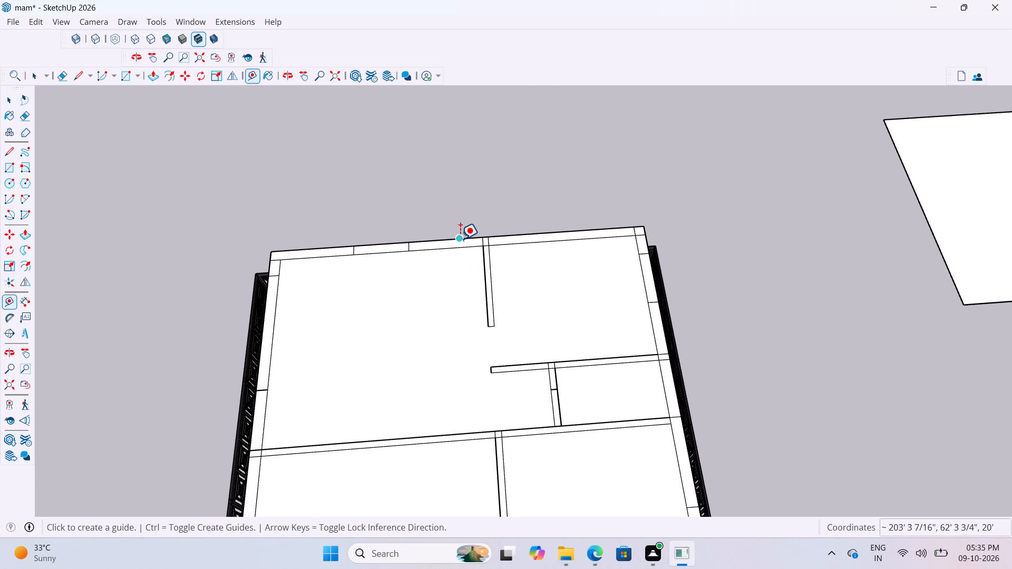
left_click(460, 239)
scroll(445, 247, "down", 10)
scroll(455, 459, "up", 8)
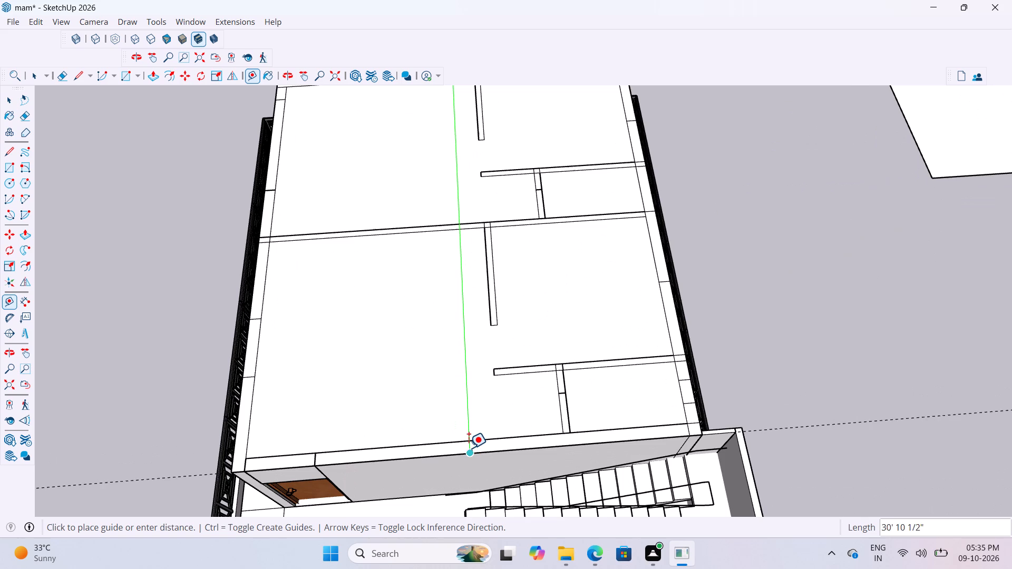
key("space")
scroll(359, 404, "down", 9)
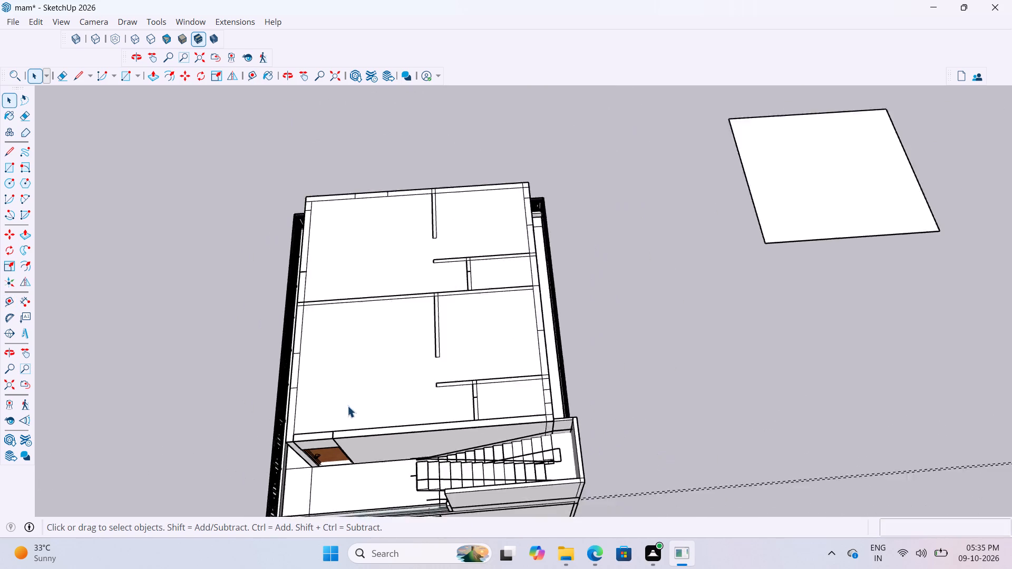
Make a group from the new rectangle's face and edges beside the house.
scroll(347, 406, "down", 2)
double_click(748, 226)
scroll(789, 250, "up", 7)
middle_click_drag(741, 271, 697, 253)
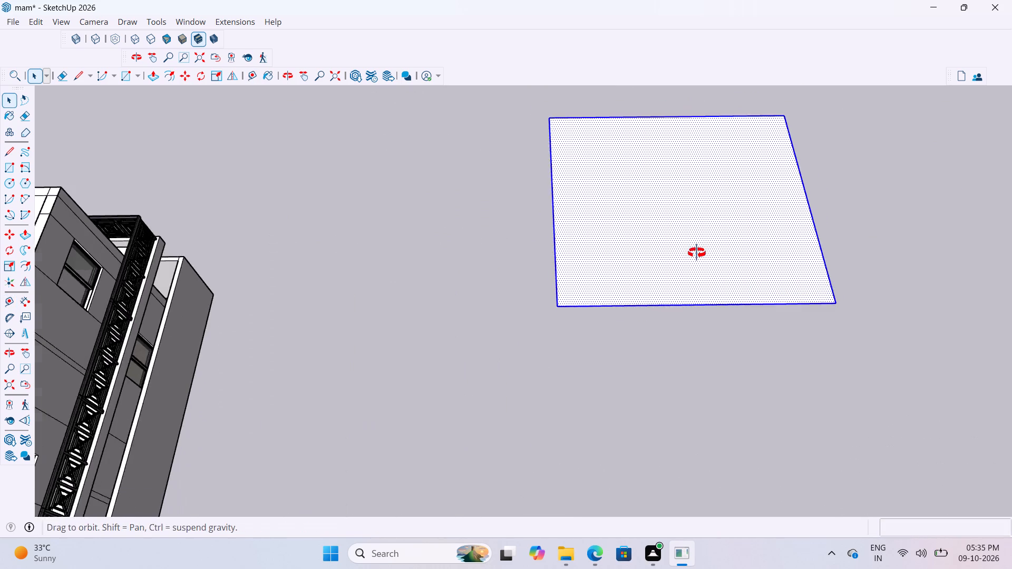
middle_click_drag(697, 253, 673, 251)
scroll(621, 264, "down", 10)
scroll(793, 318, "up", 3)
scroll(639, 322, "down", 4)
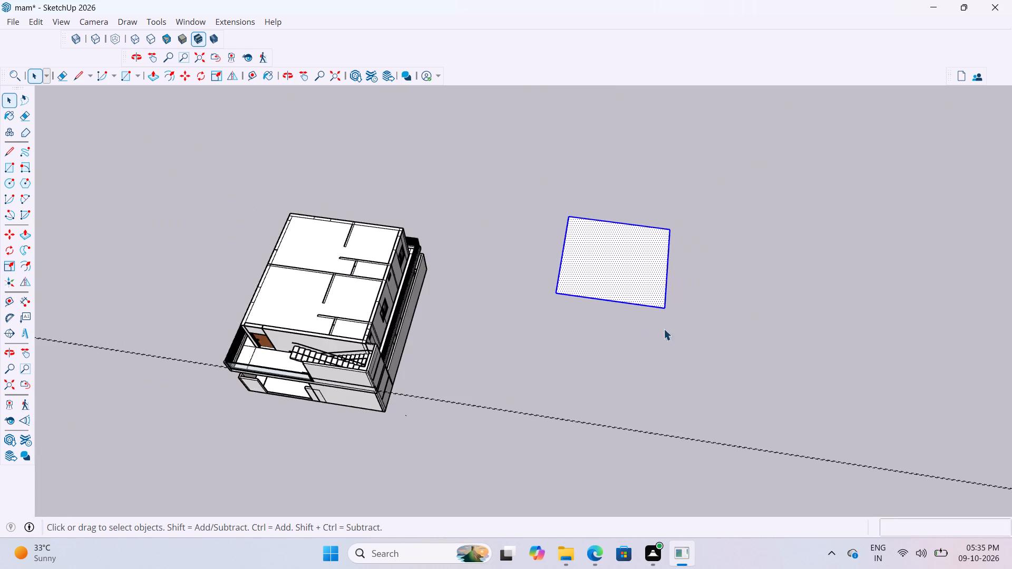
middle_click_drag(686, 284, 650, 272)
scroll(648, 302, "up", 7)
middle_click_drag(657, 308, 643, 272)
scroll(654, 300, "up", 1)
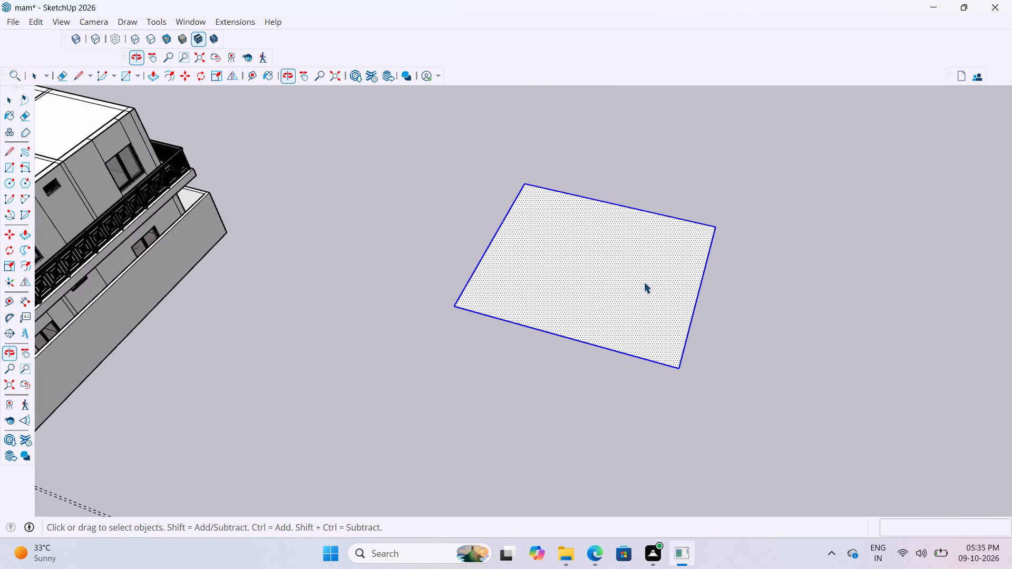
right_click(672, 293)
left_click(732, 129)
left_click(780, 303)
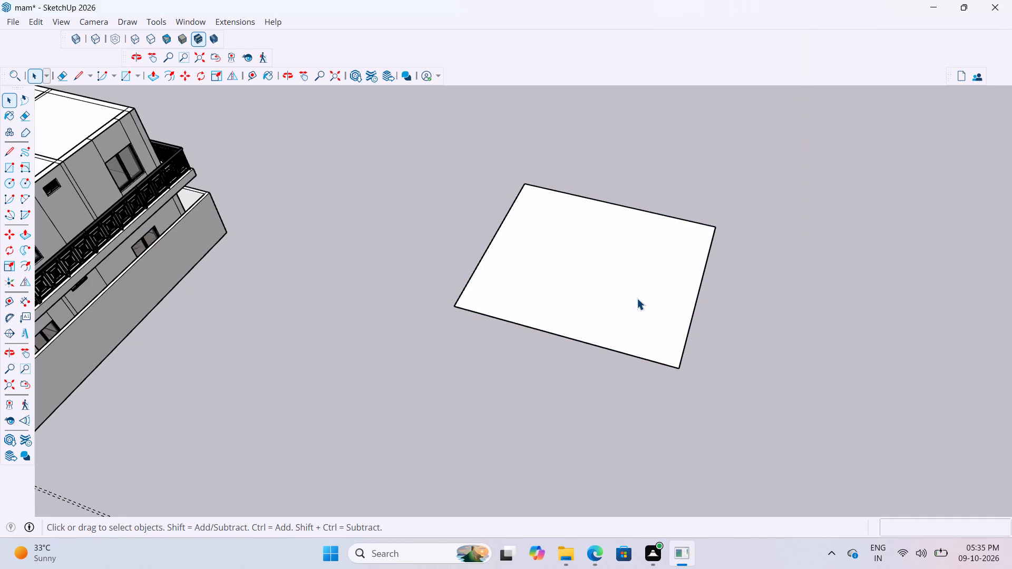
Extrude the grouped rectangle's face upward by 6" to form the roof slab, then exit the group.
double_click(637, 298)
key("p")
left_click(646, 308)
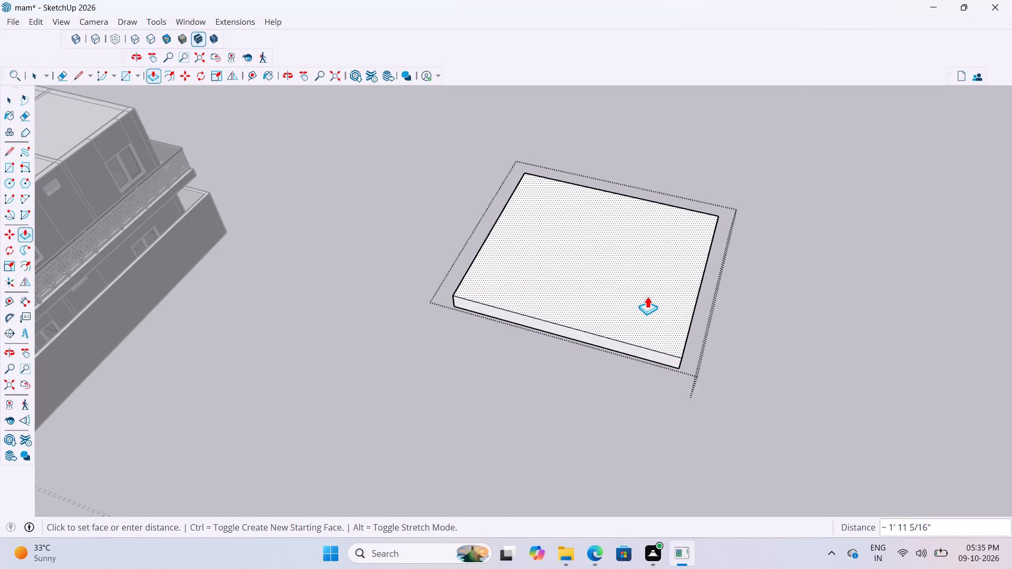
type("6\"")
key("Return")
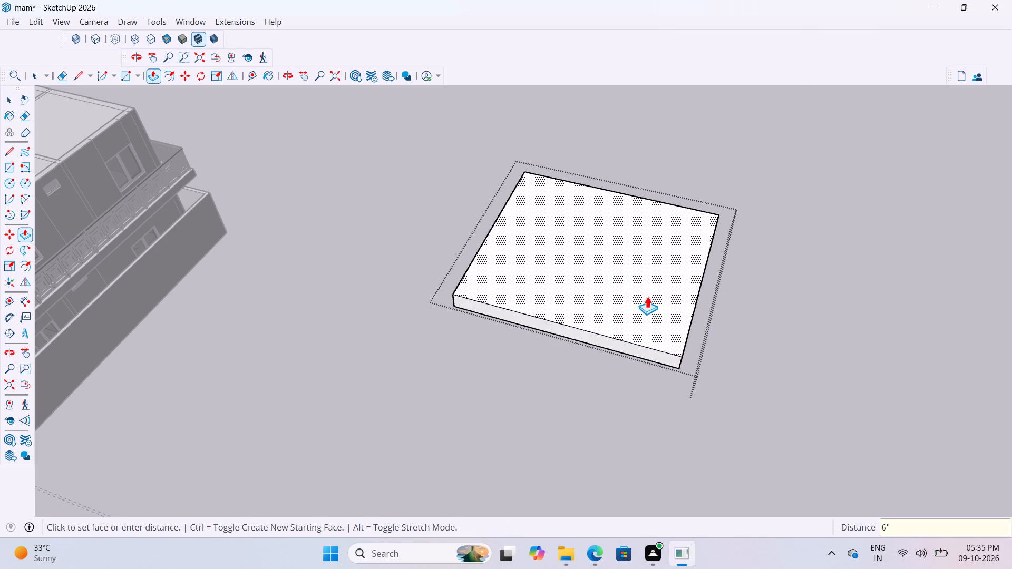
scroll(760, 312, "up", 4)
middle_click_drag(744, 298, 695, 272)
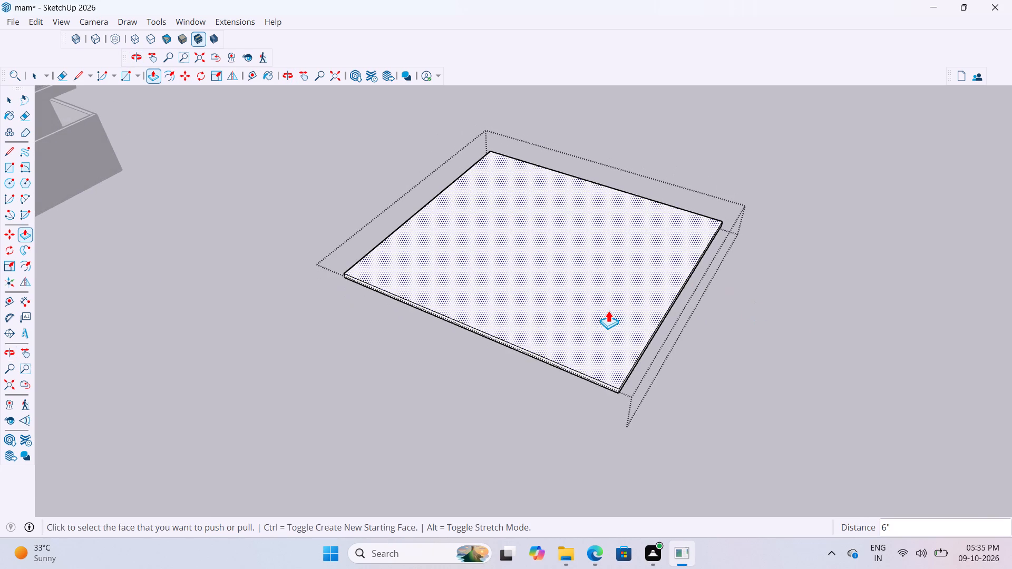
key("space")
left_click(614, 312)
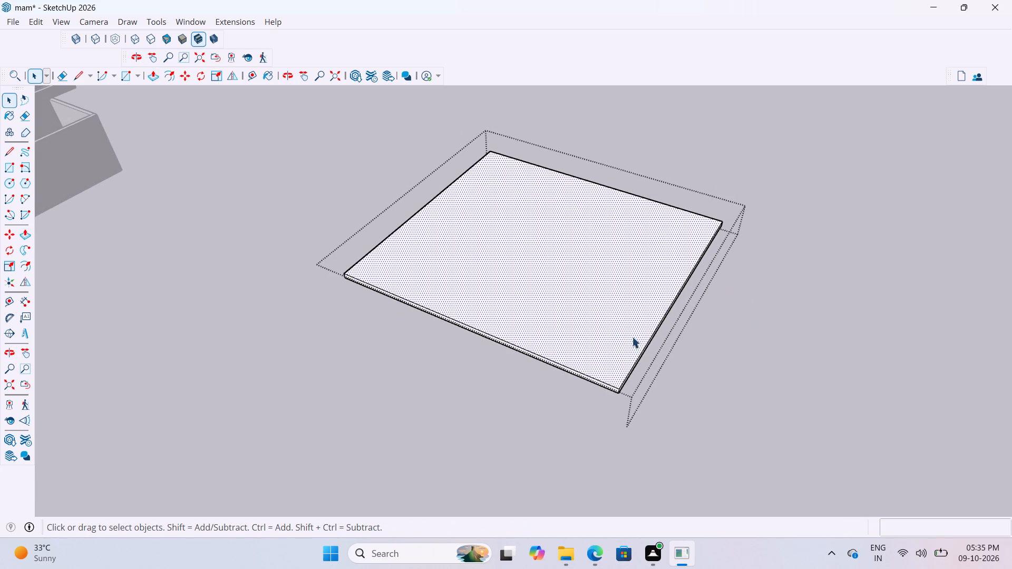
middle_click_drag(447, 329, 542, 346)
left_click(441, 419)
Move the roof slab by its bottom corner onto the first-floor wall's outer top corner above the balcony door.
left_click(627, 347)
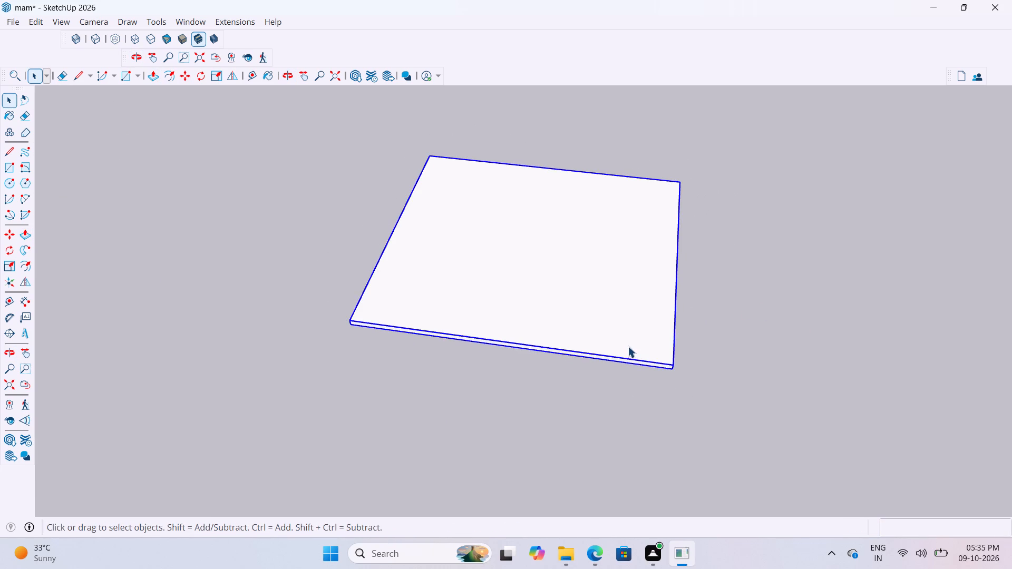
key("m")
scroll(332, 357, "up", 10)
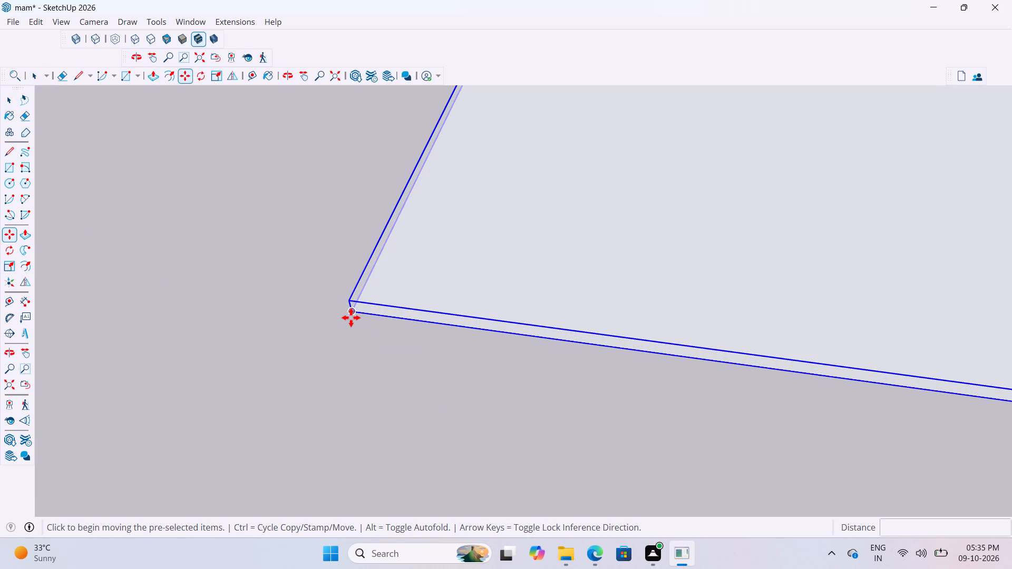
left_click(356, 312)
scroll(560, 311, "down", 13)
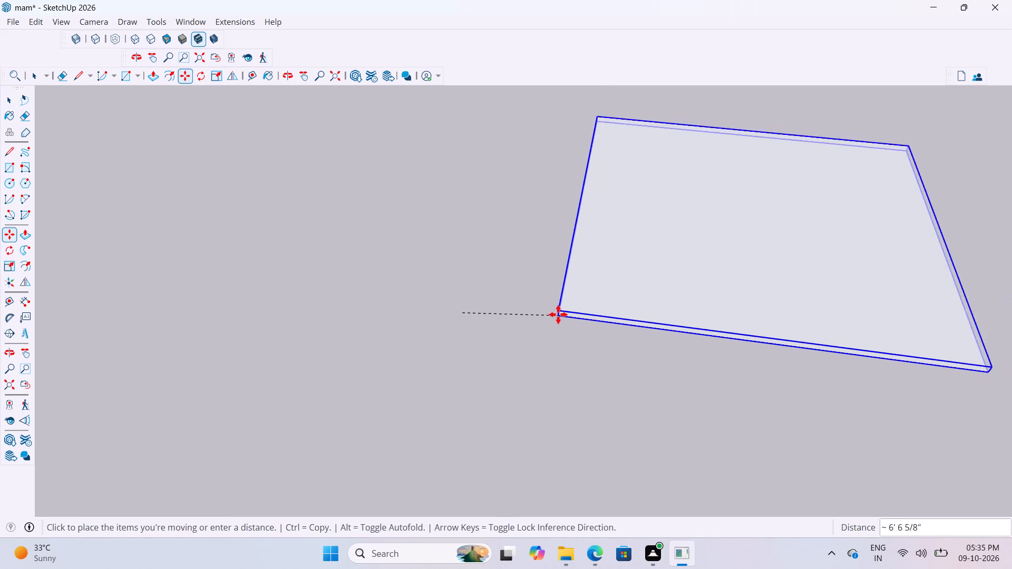
scroll(558, 315, "down", 20)
scroll(558, 315, "down", 4)
scroll(512, 291, "up", 12)
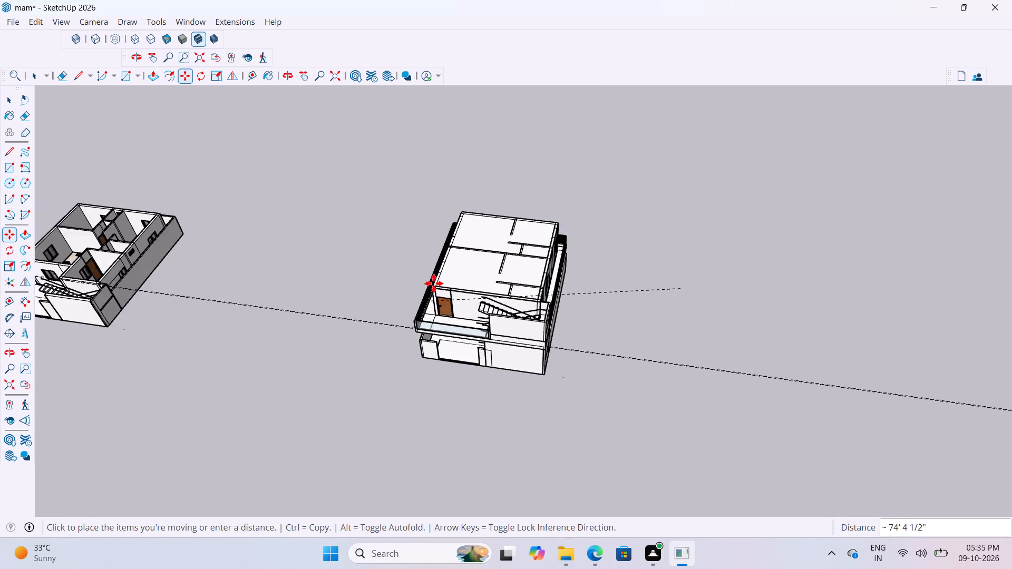
scroll(434, 283, "up", 20)
scroll(434, 283, "up", 13)
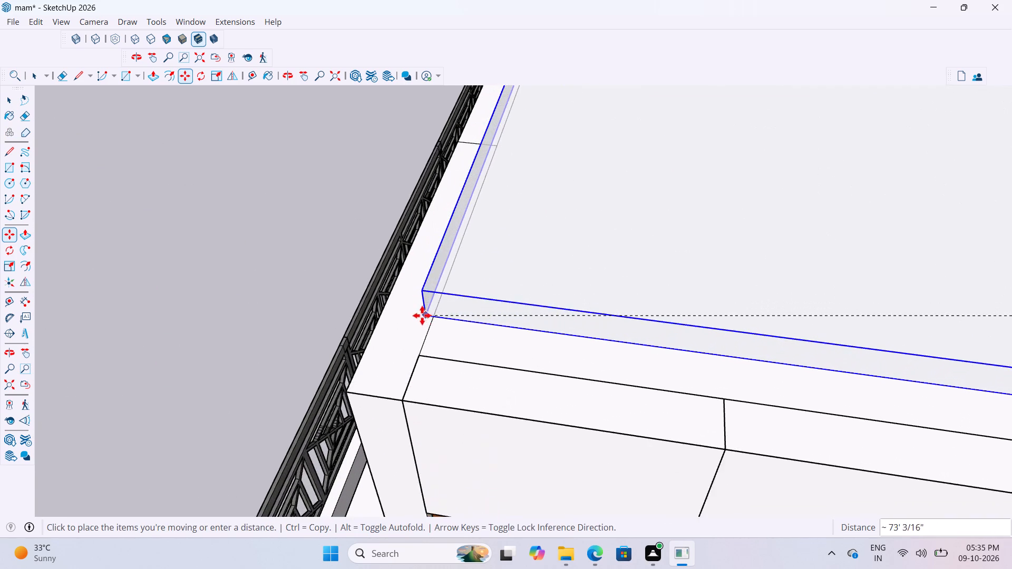
scroll(396, 357, "down", 4)
scroll(342, 395, "up", 3)
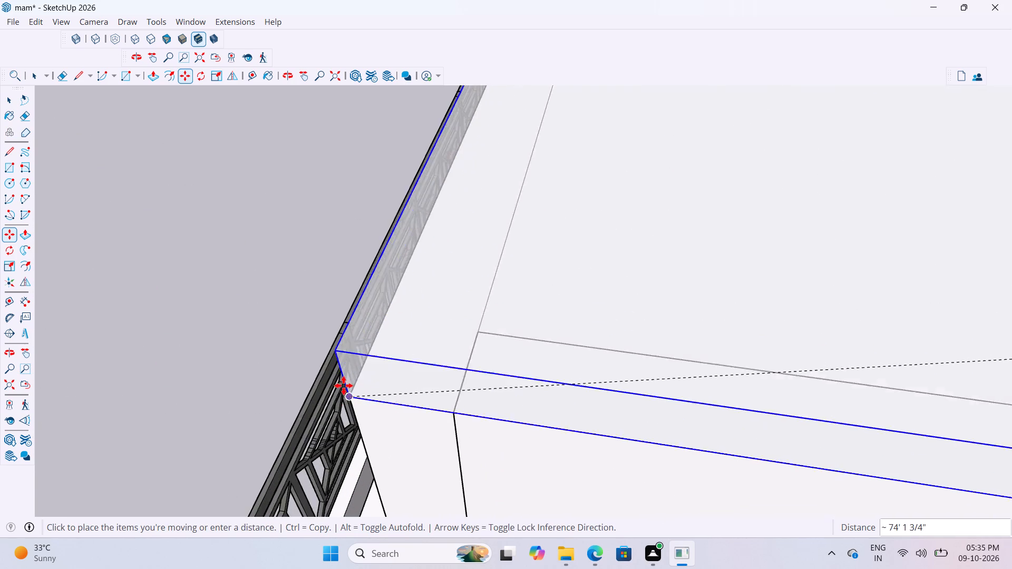
scroll(344, 386, "up", 7)
scroll(352, 363, "down", 5)
scroll(452, 359, "down", 6)
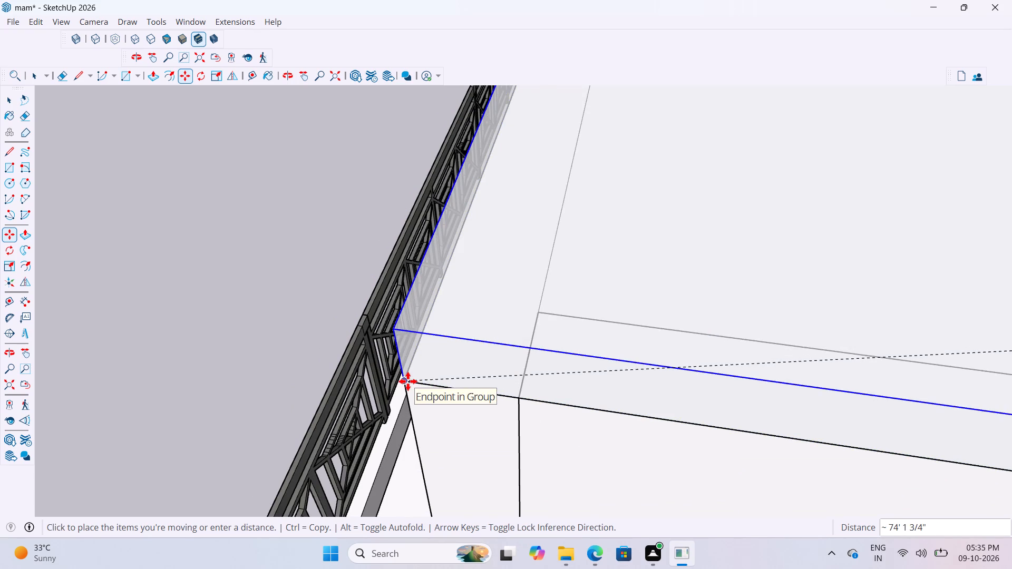
left_click(408, 381)
scroll(379, 367, "down", 20)
scroll(379, 367, "down", 8)
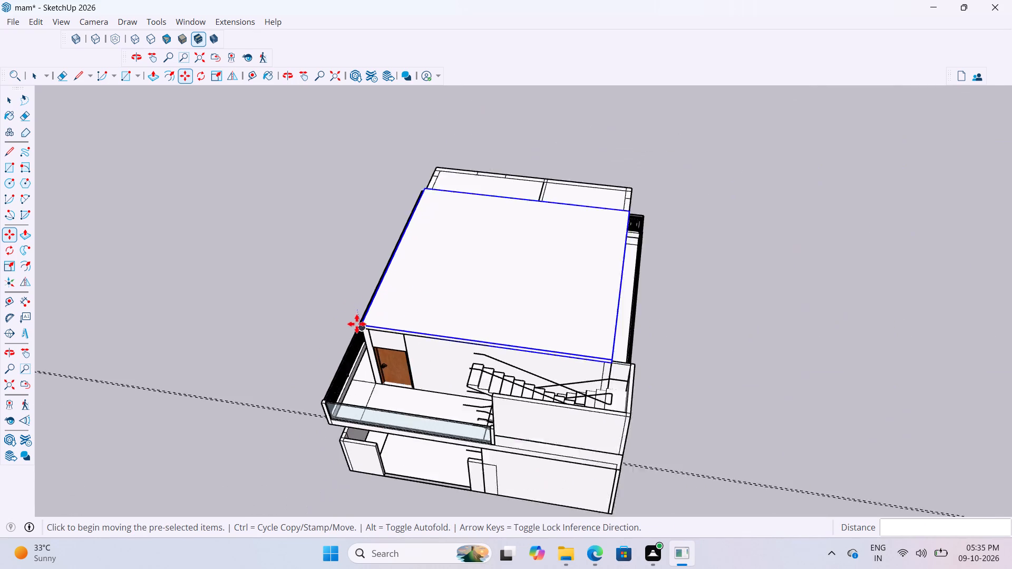
scroll(357, 324, "down", 7)
key("space")
Extend the roof slab's rear edge face by 5' 8 1/2" to the rear wall's outer corner, then exit the group.
scroll(623, 223, "up", 3)
middle_click_drag(629, 219, 353, 234)
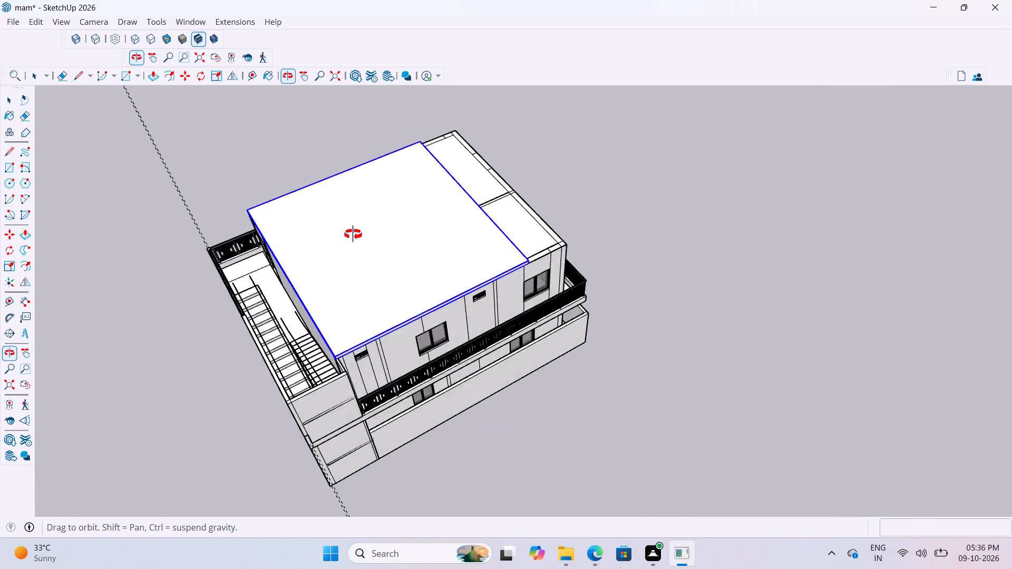
middle_click_drag(353, 234, 232, 172)
scroll(666, 248, "up", 3)
middle_click_drag(664, 262, 431, 301)
scroll(547, 425, "down", 4)
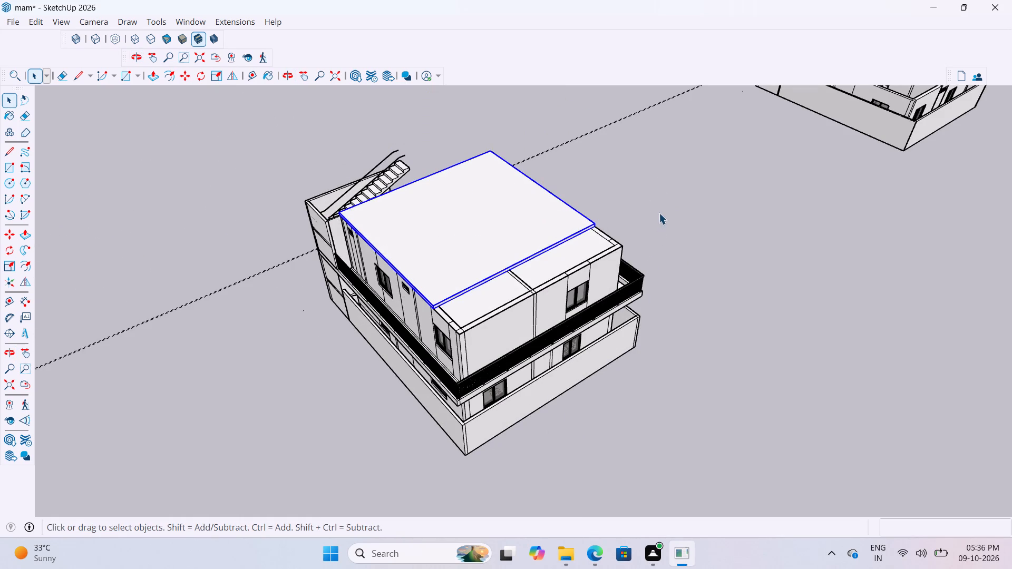
left_click(659, 212)
scroll(532, 248, "up", 9)
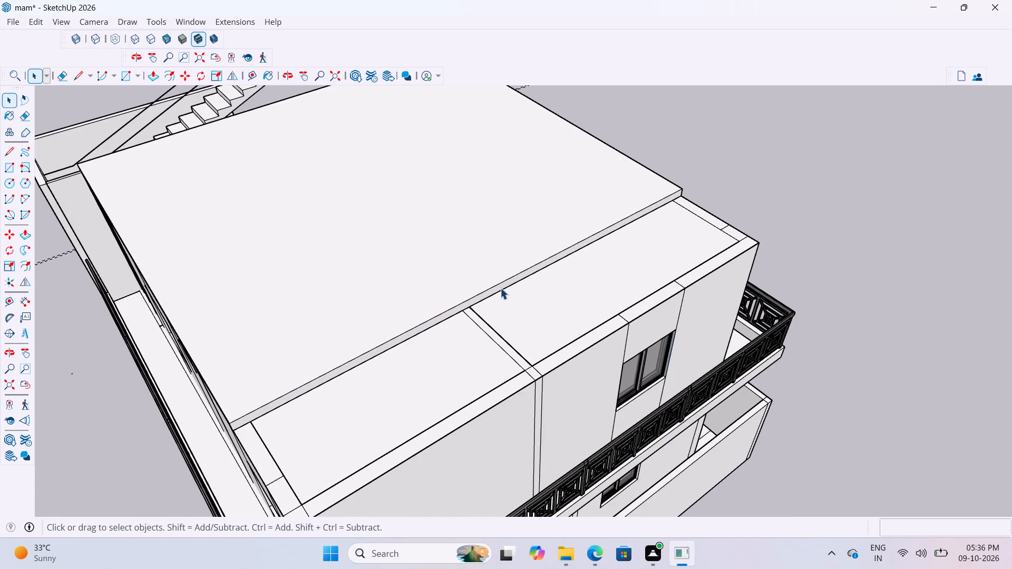
double_click(500, 288)
key("t")
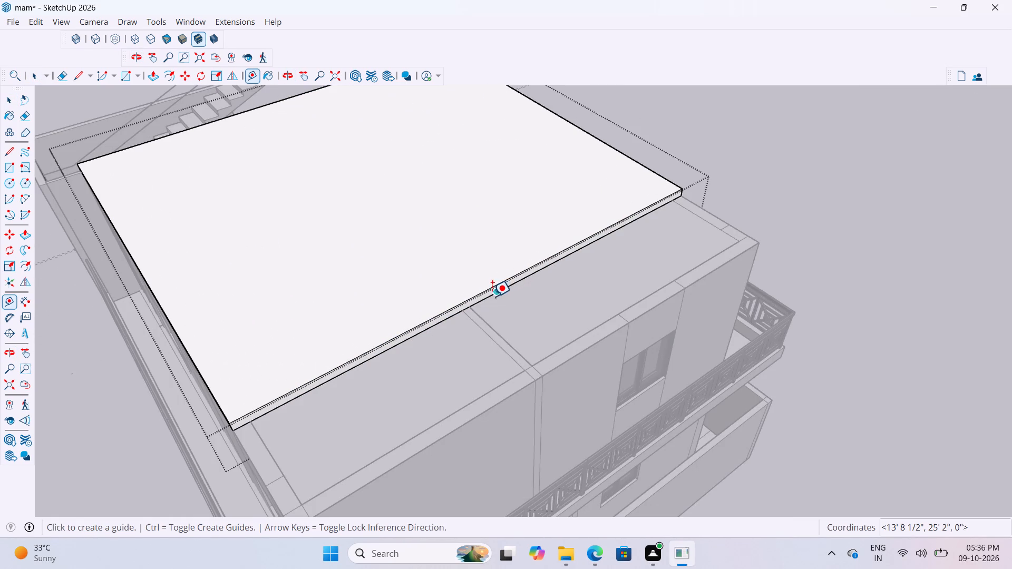
key("p")
scroll(446, 318, "up", 6)
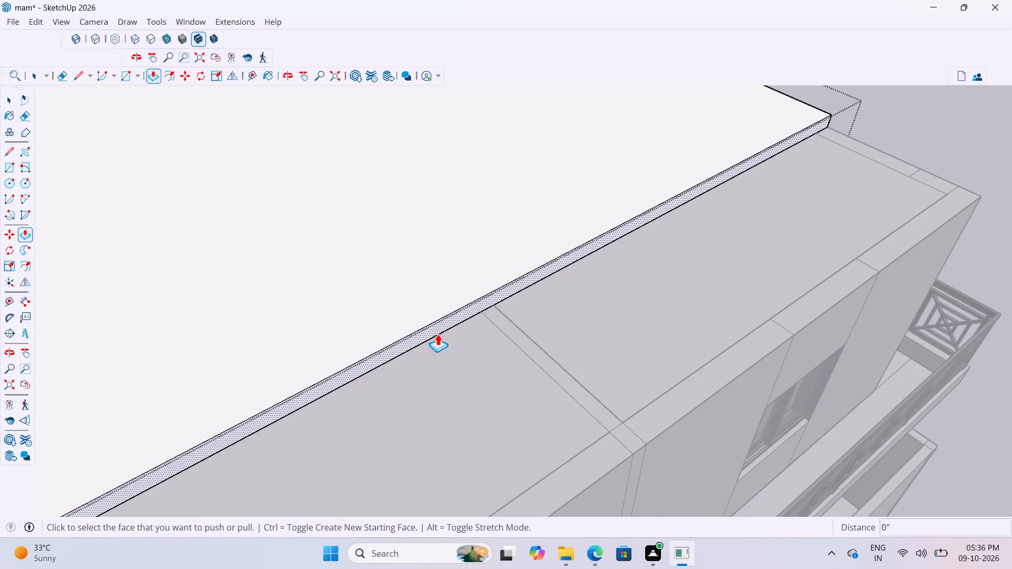
left_click(436, 330)
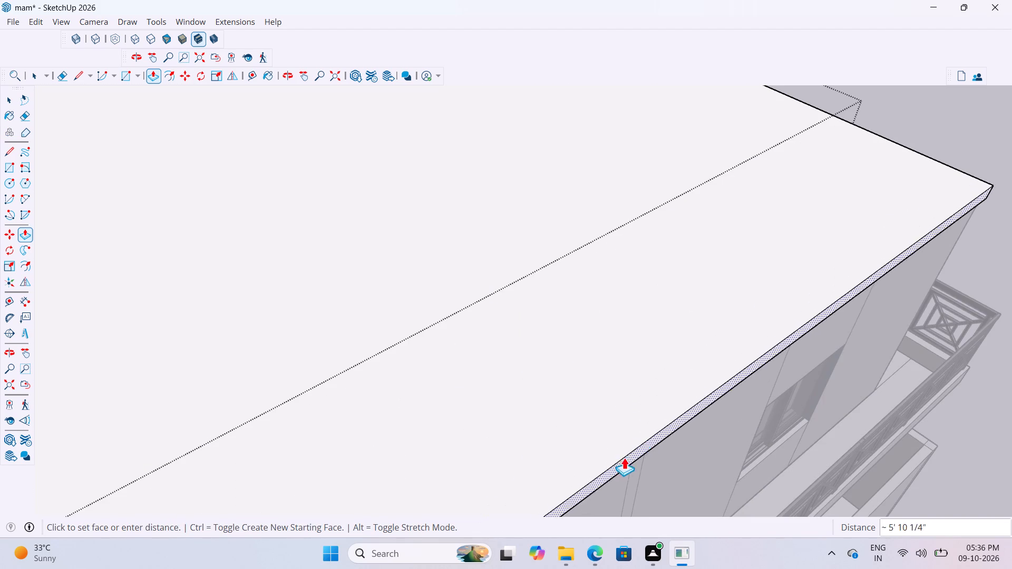
scroll(577, 378, "down", 15)
scroll(500, 438, "up", 2)
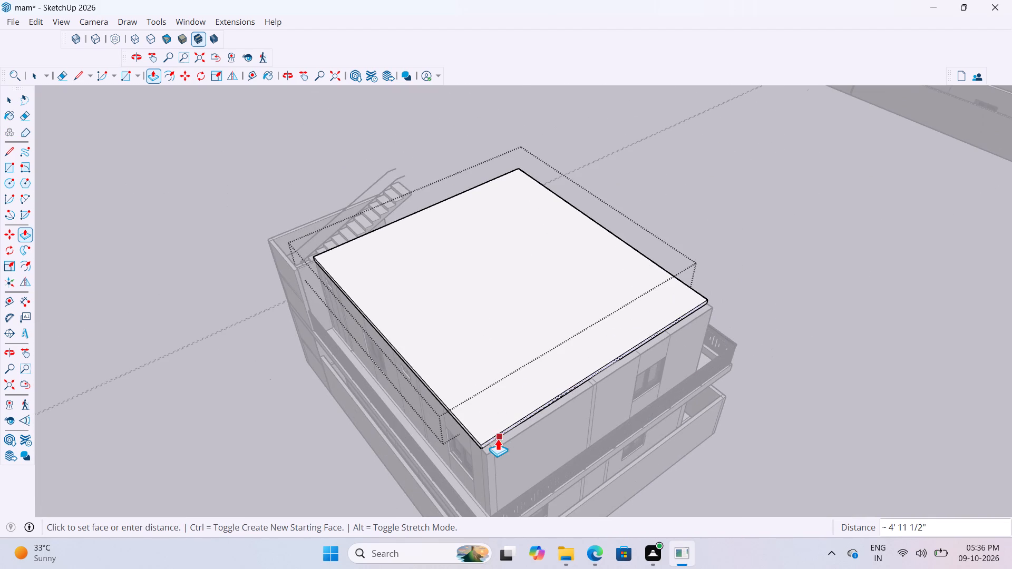
scroll(498, 438, "up", 7)
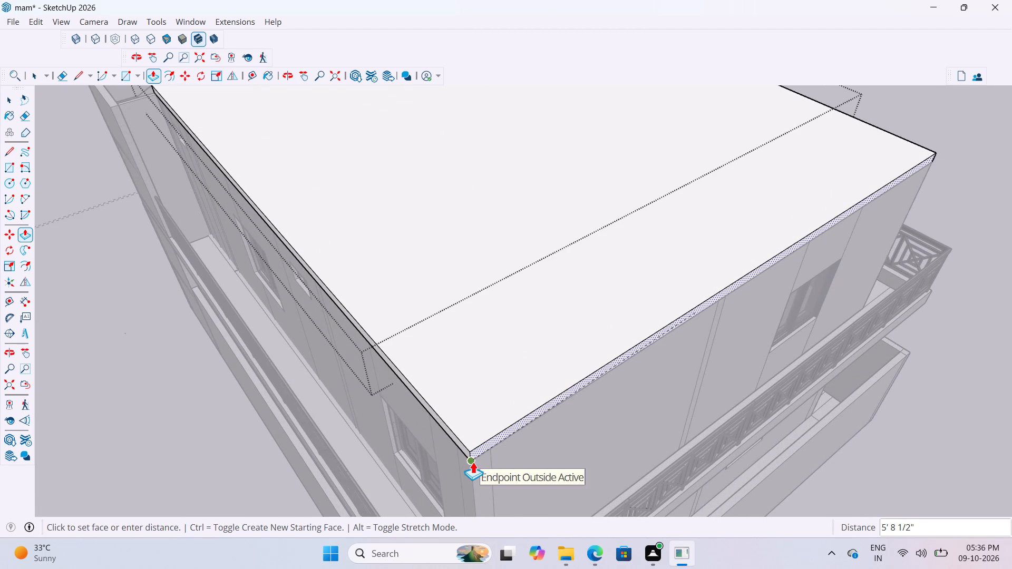
scroll(473, 462, "up", 7)
left_click(473, 462)
scroll(478, 431, "down", 16)
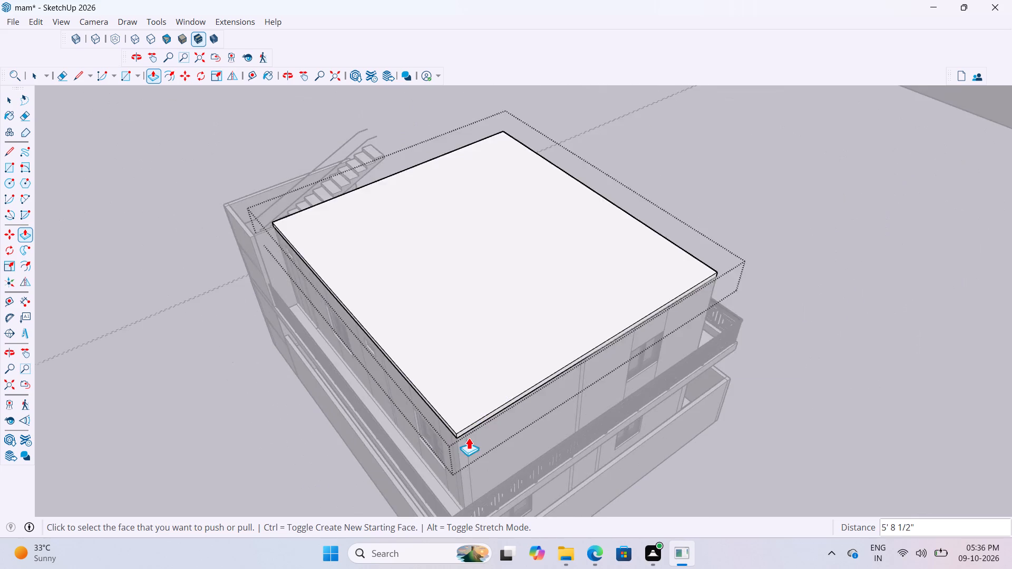
scroll(469, 437, "down", 6)
key("space")
left_click_drag(720, 322, 731, 329)
scroll(557, 335, "up", 7)
scroll(680, 341, "down", 5)
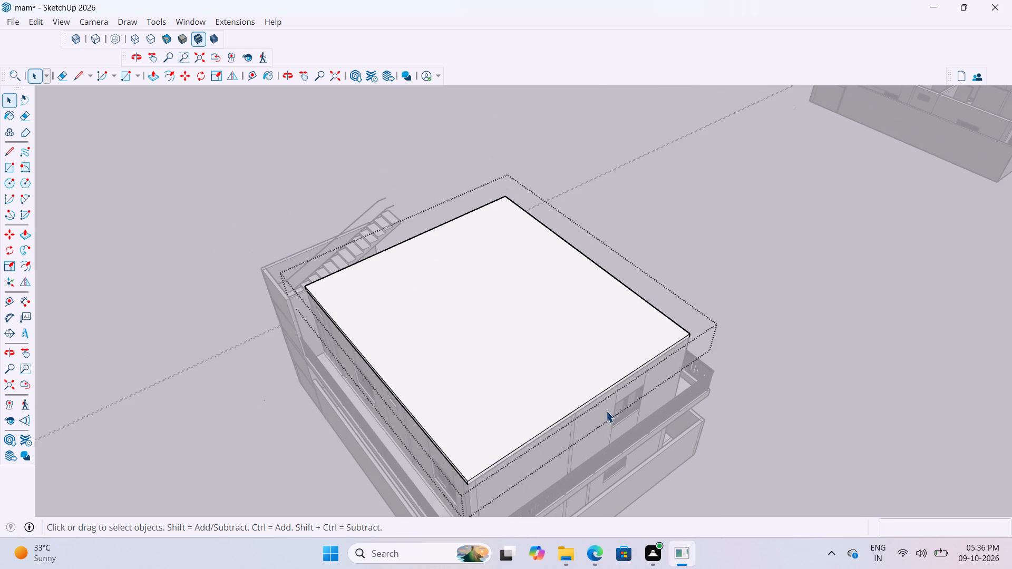
left_click(713, 240)
Examine the roof slab's edges against the first-floor walls from the rear, sides and balcony front.
middle_click_drag(423, 320, 515, 248)
scroll(625, 193, "up", 6)
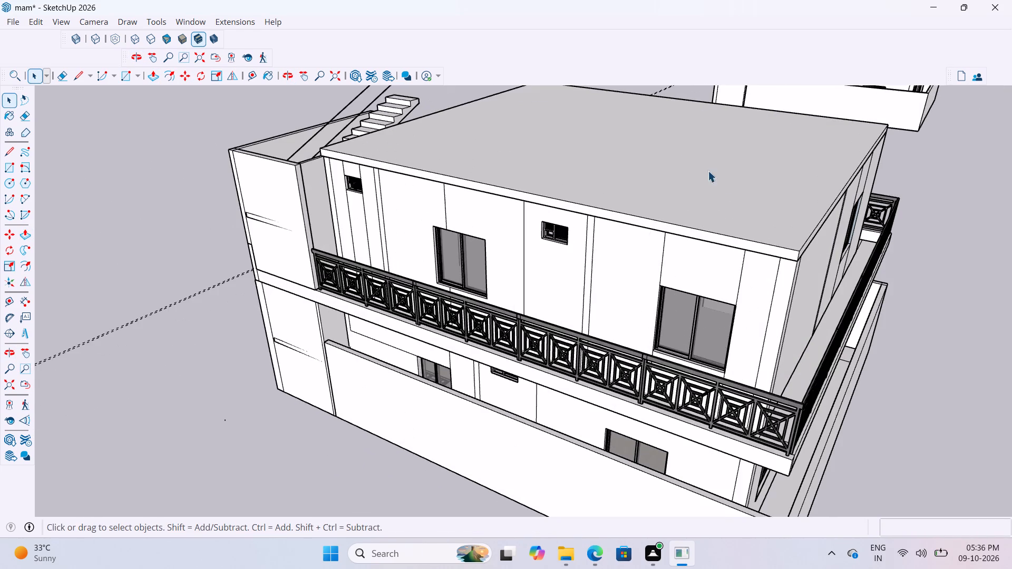
middle_click_drag(673, 211, 545, 227)
scroll(419, 250, "up", 1)
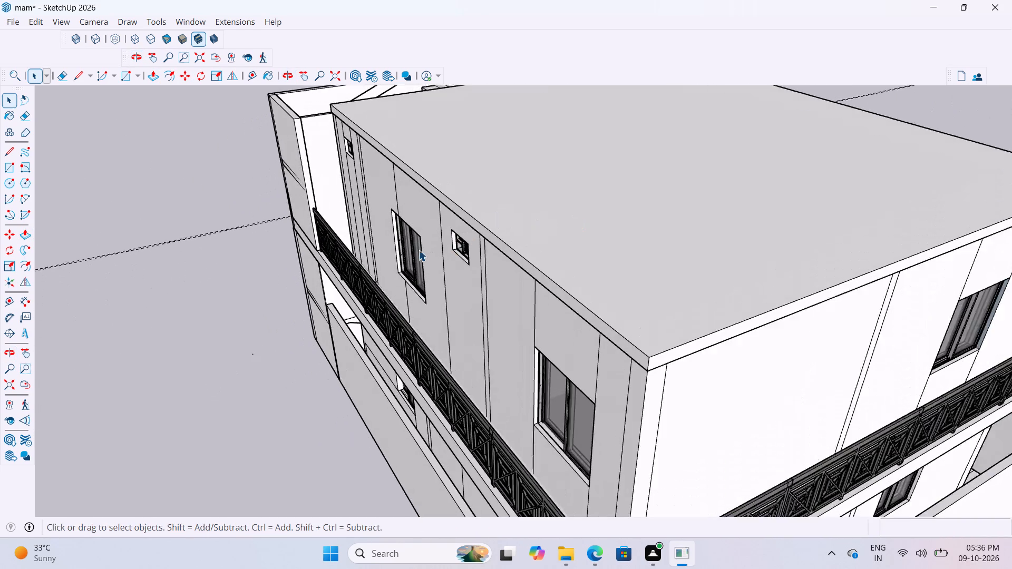
scroll(419, 250, "up", 2)
scroll(375, 250, "down", 4)
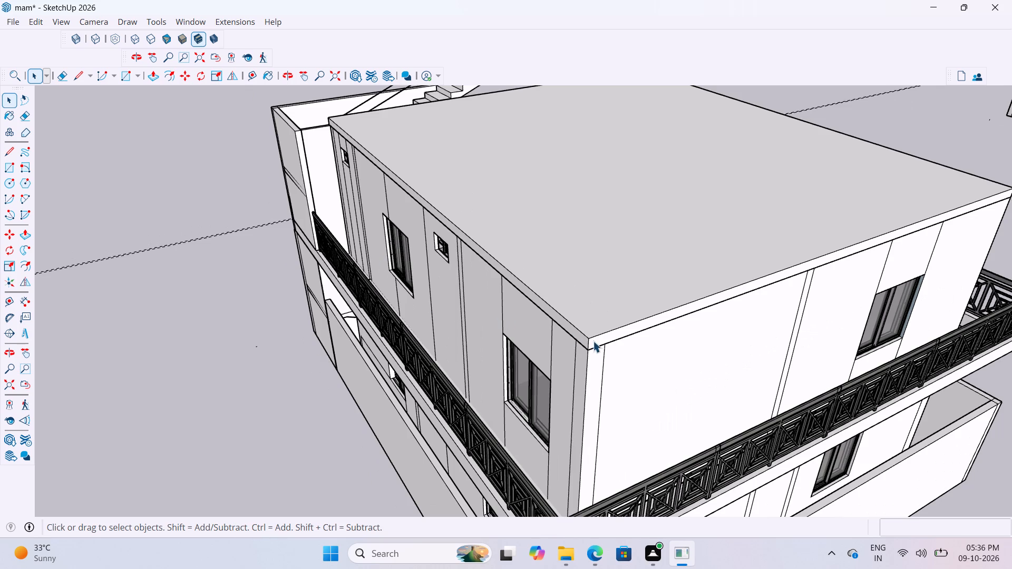
scroll(536, 329, "up", 2)
middle_click_drag(511, 276, 477, 258)
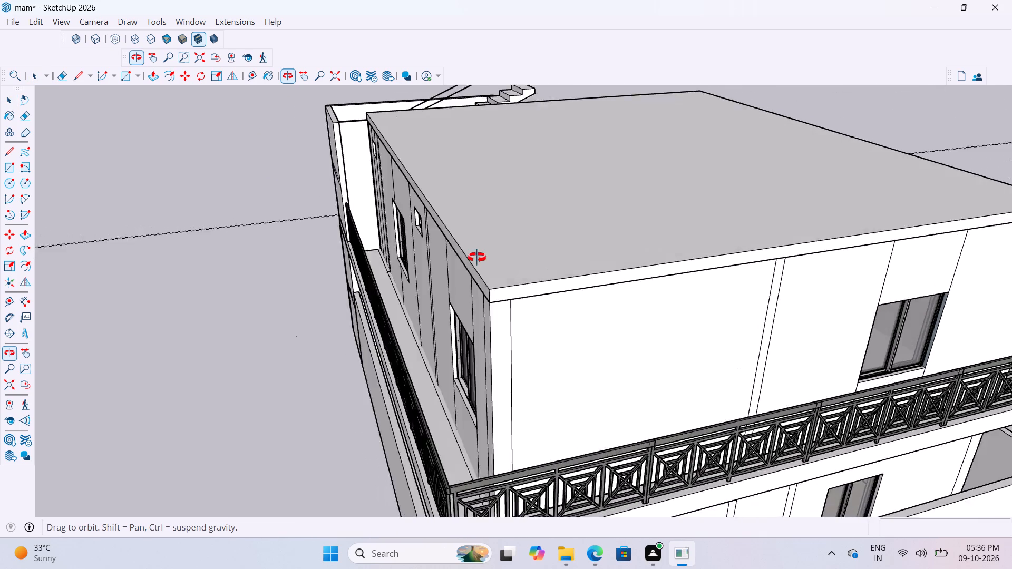
middle_click_drag(477, 258, 797, 320)
scroll(588, 348, "down", 4)
middle_click_drag(514, 298, 917, 244)
scroll(709, 254, "down", 4)
middle_click_drag(528, 273, 512, 239)
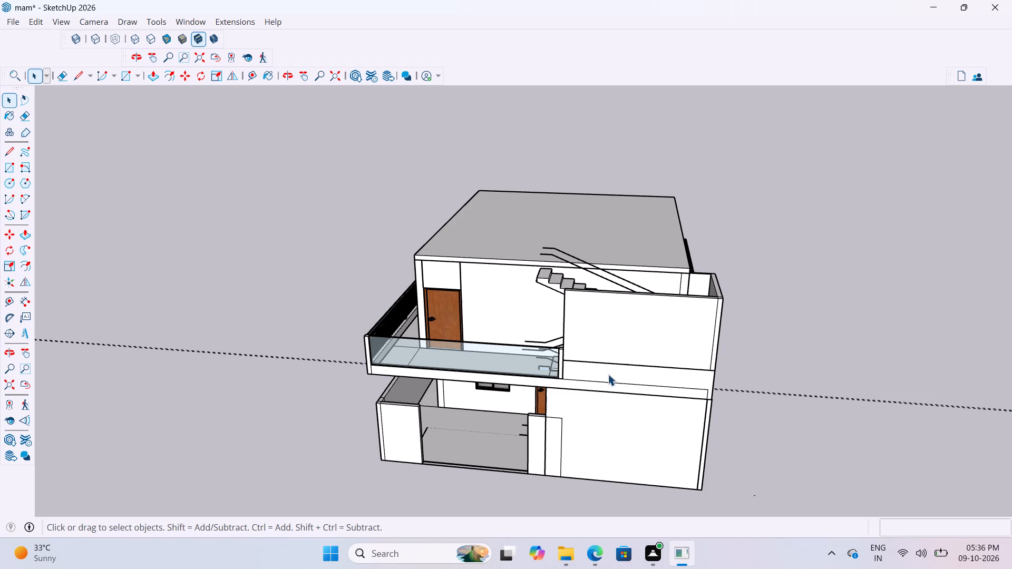
scroll(496, 346, "up", 5)
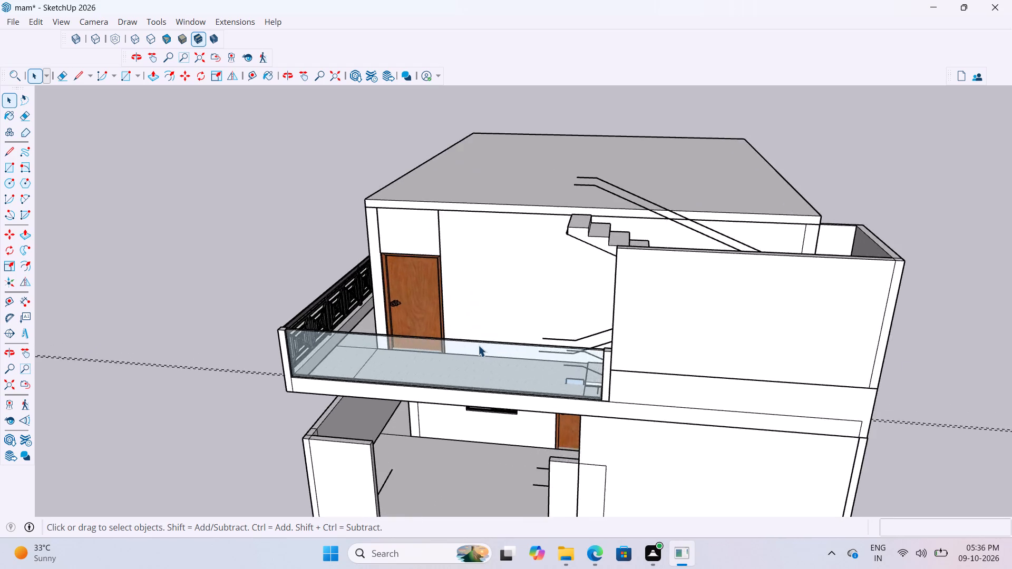
scroll(478, 345, "down", 6)
middle_click_drag(462, 359, 569, 346)
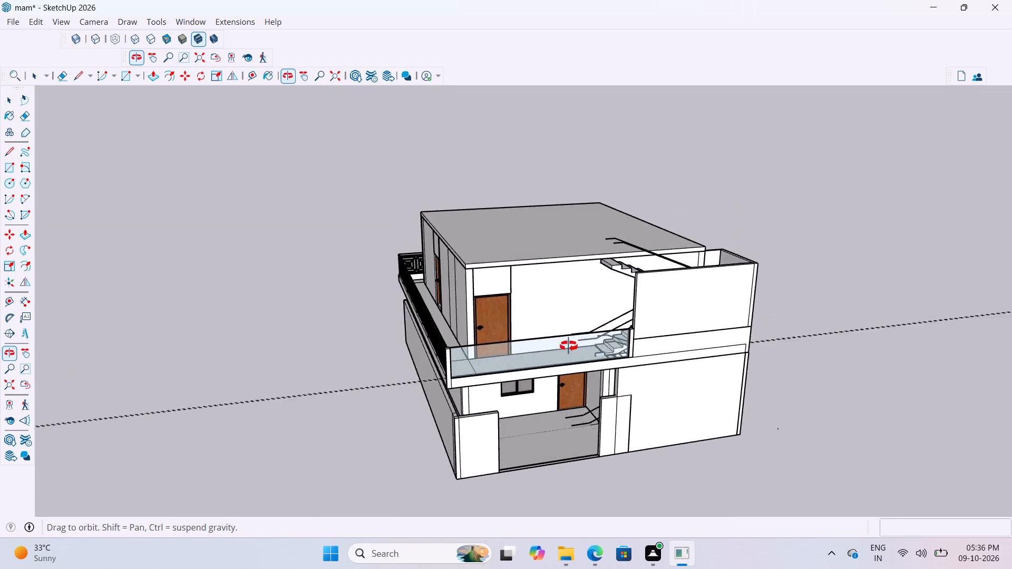
middle_click_drag(569, 346, 507, 362)
scroll(526, 215, "up", 3)
scroll(453, 233, "down", 4)
middle_click_drag(444, 240, 495, 240)
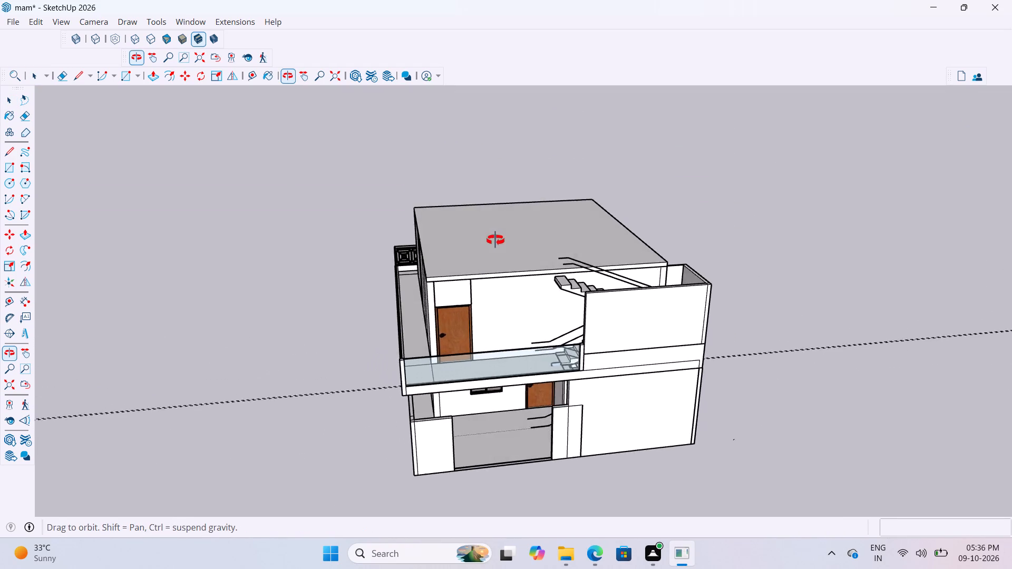
middle_click_drag(495, 240, 534, 260)
scroll(472, 285, "up", 11)
middle_click_drag(486, 224, 495, 219)
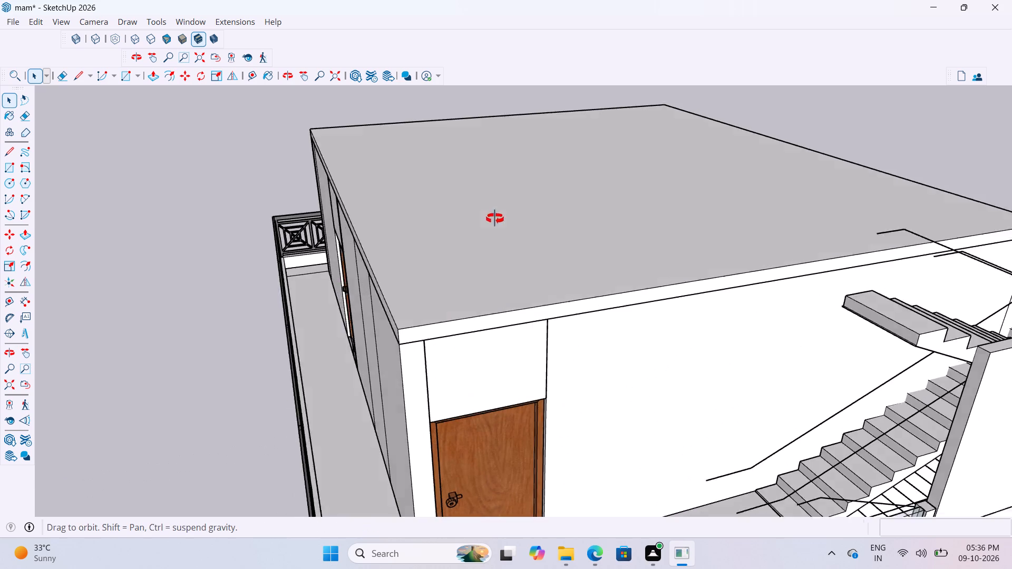
middle_click_drag(495, 219, 542, 187)
scroll(510, 241, "up", 6)
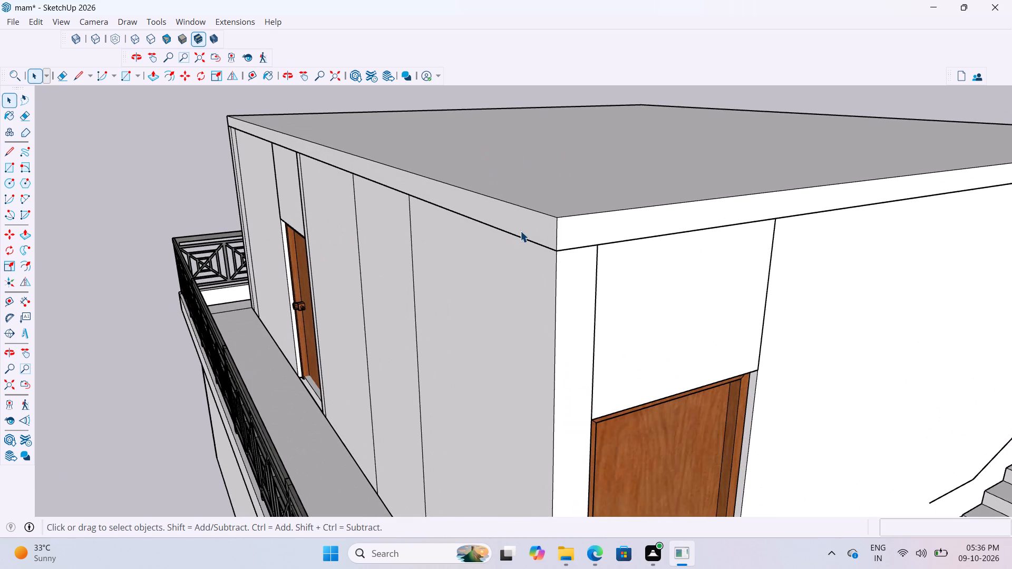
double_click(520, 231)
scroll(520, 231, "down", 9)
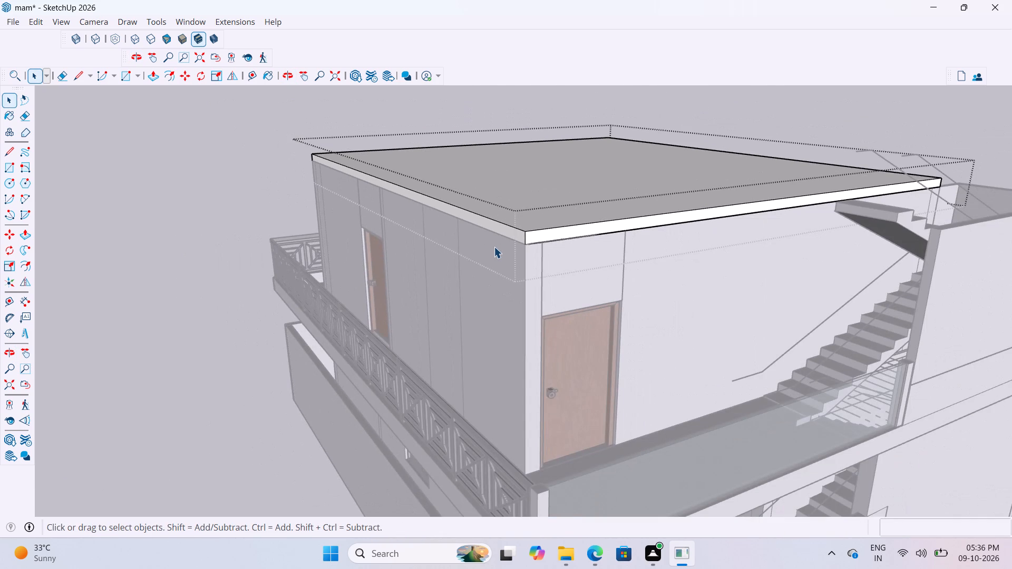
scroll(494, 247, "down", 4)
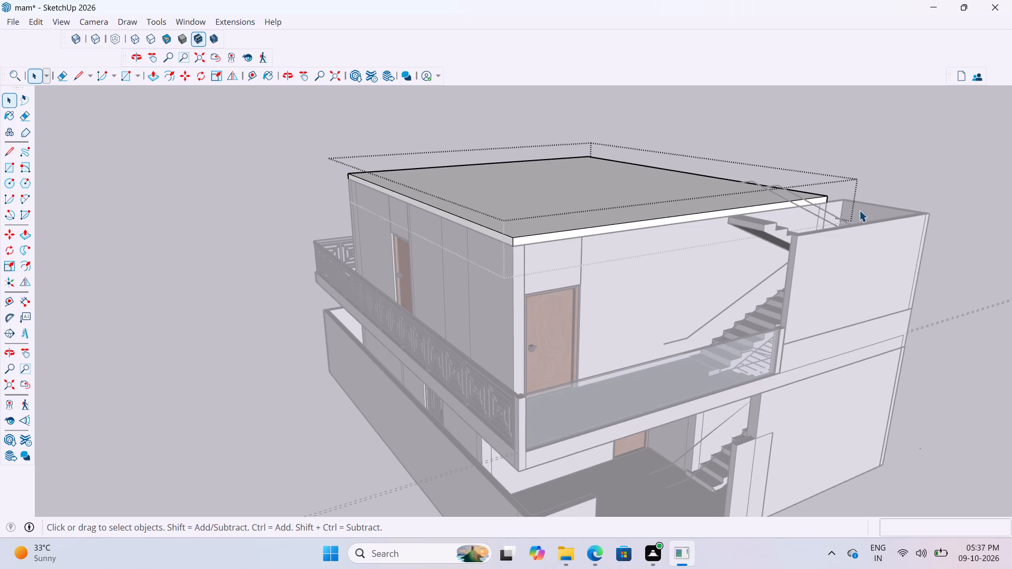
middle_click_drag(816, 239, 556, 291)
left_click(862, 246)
Inspect the roofed house from all sides, including the slab beside the stairwell and the first-floor staircase's lower end.
scroll(826, 328, "up", 3)
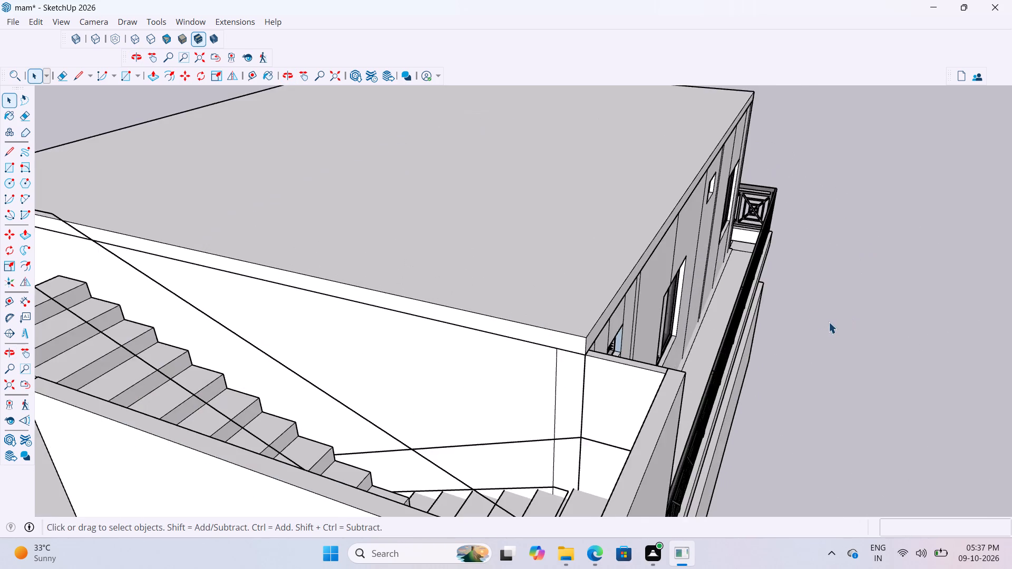
middle_click_drag(821, 320, 475, 332)
scroll(436, 331, "down", 5)
scroll(384, 352, "down", 5)
middle_click_drag(833, 260, 625, 261)
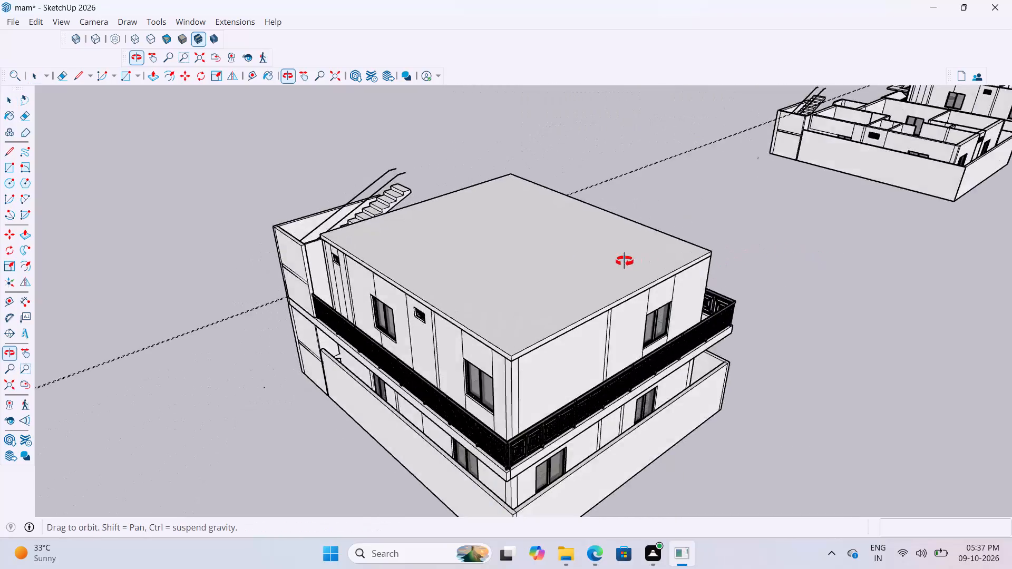
middle_click_drag(625, 261, 368, 214)
scroll(425, 307, "down", 4)
middle_click_drag(433, 325, 902, 330)
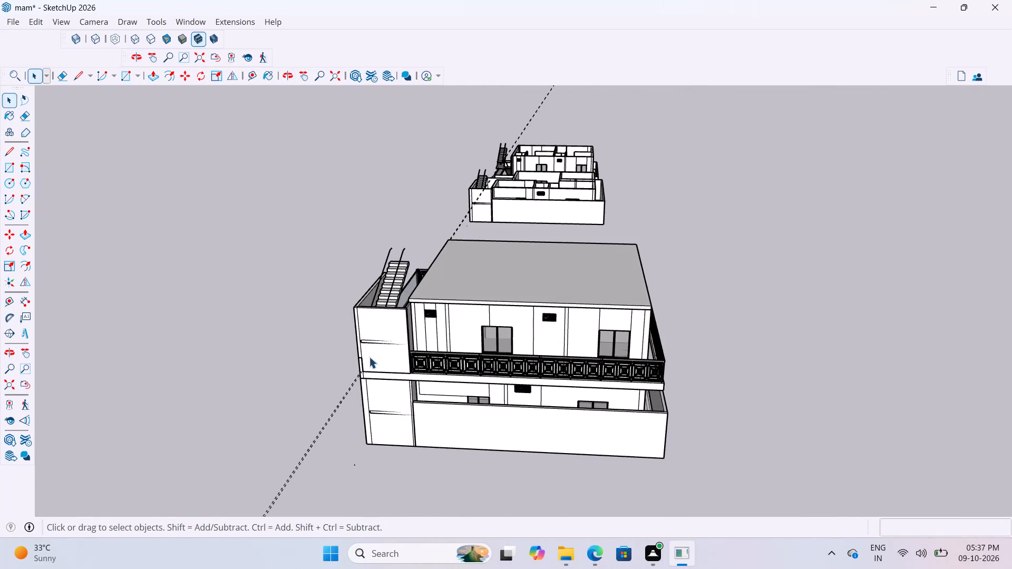
middle_click_drag(383, 354, 806, 355)
scroll(598, 385, "up", 3)
middle_click_drag(546, 339, 742, 379)
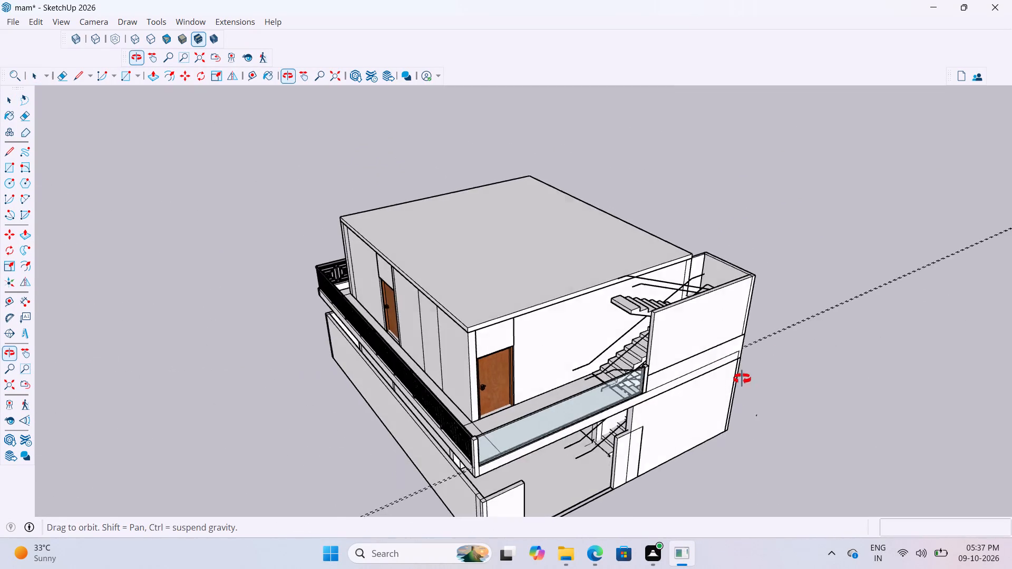
middle_click_drag(742, 379, 742, 379)
scroll(553, 374, "up", 6)
middle_click_drag(653, 379, 727, 432)
scroll(725, 429, "up", 11)
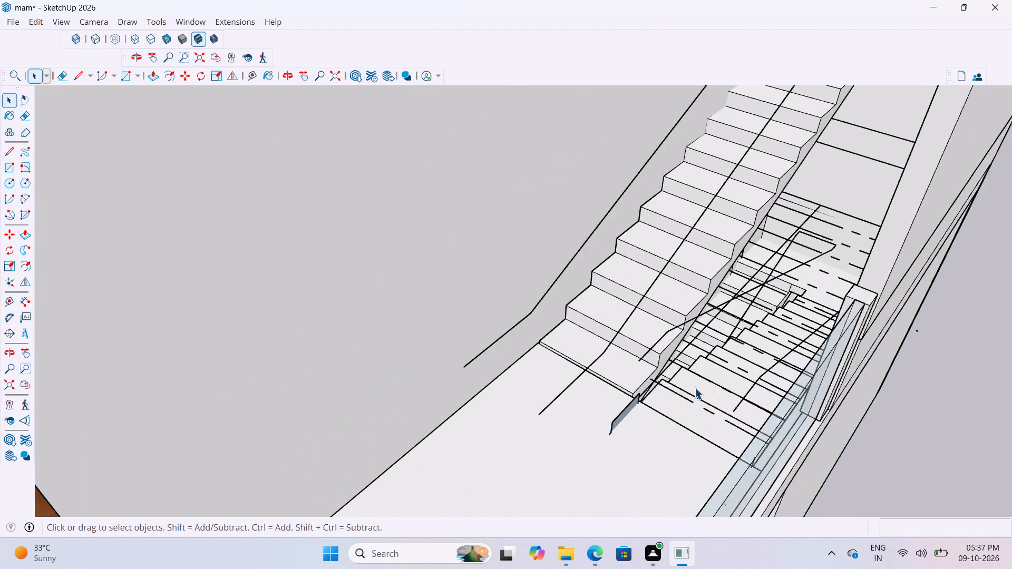
Examine the lower end of the first-floor staircase and the stairwell opening beside the glass balcony railing.
scroll(695, 388, "up", 4)
scroll(639, 417, "down", 5)
scroll(615, 427, "up", 1)
middle_click_drag(644, 426, 759, 355)
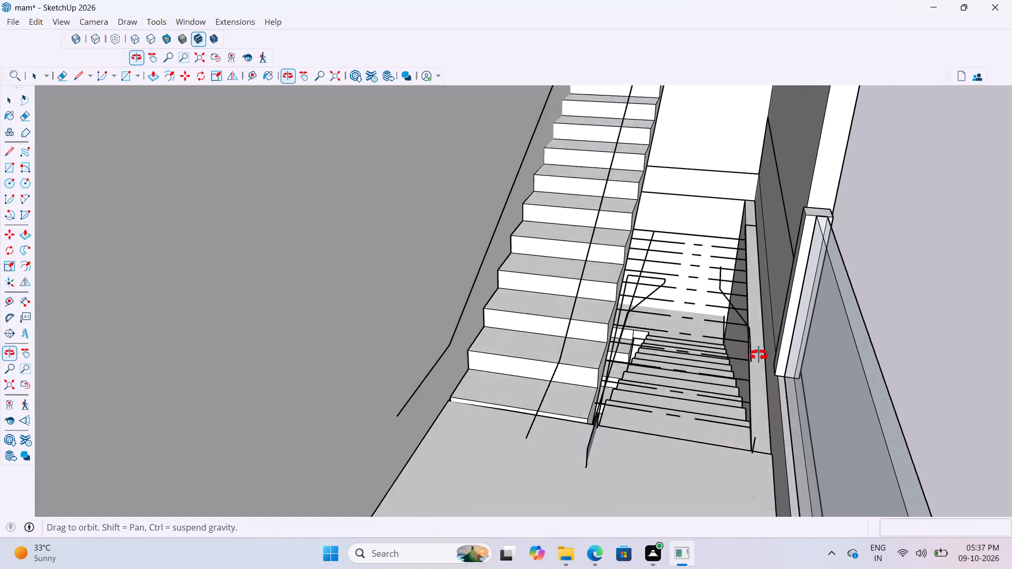
middle_click_drag(759, 355, 524, 364)
scroll(520, 341, "down", 18)
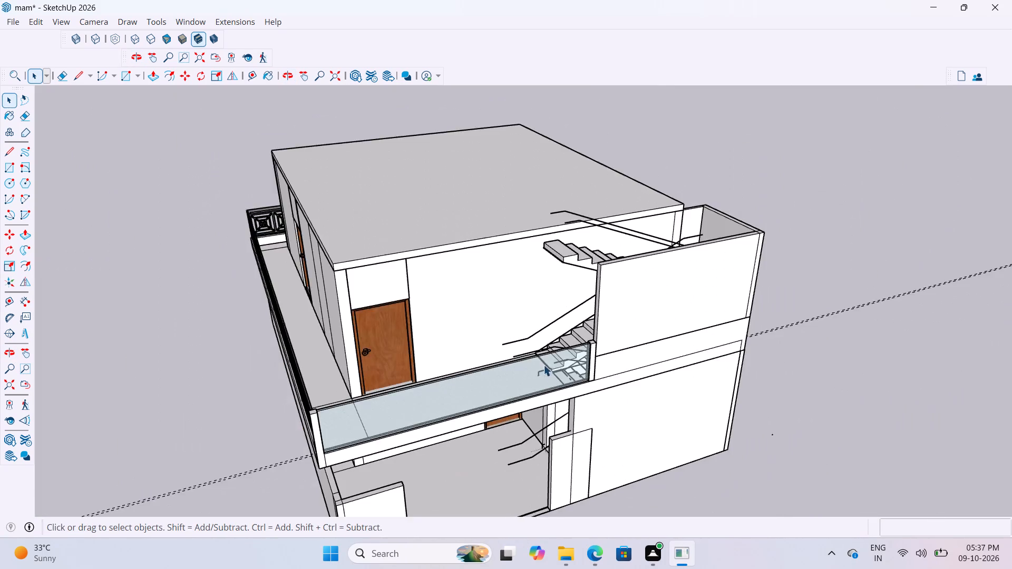
scroll(543, 365, "down", 3)
Inspect the front of the house, including the low ground-floor entrance wall, the glass-railed balcony, the stairwell wall and the roof slab.
middle_click_drag(657, 339, 534, 332)
scroll(511, 394, "up", 14)
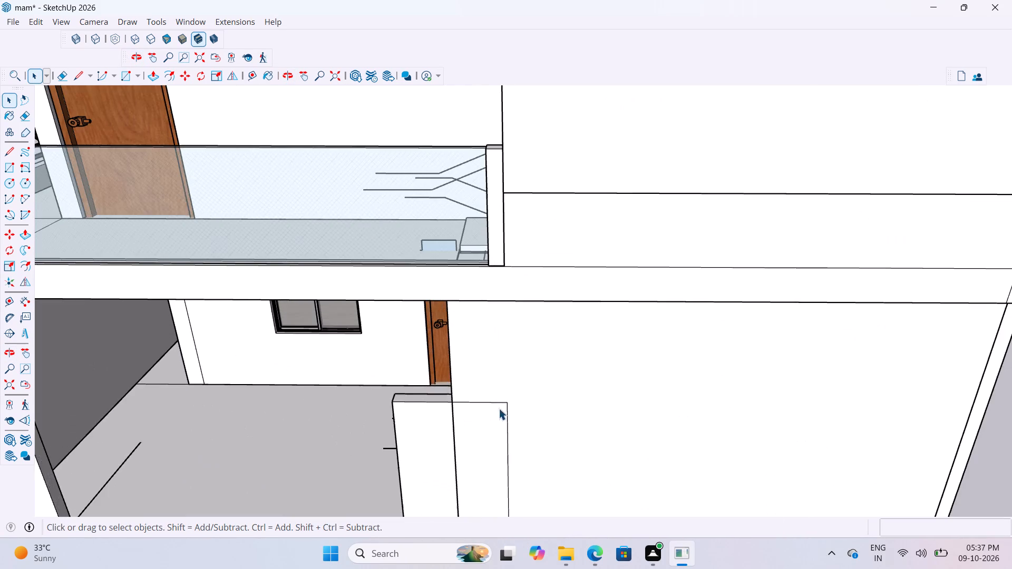
middle_click_drag(476, 375, 456, 350)
left_click(499, 422)
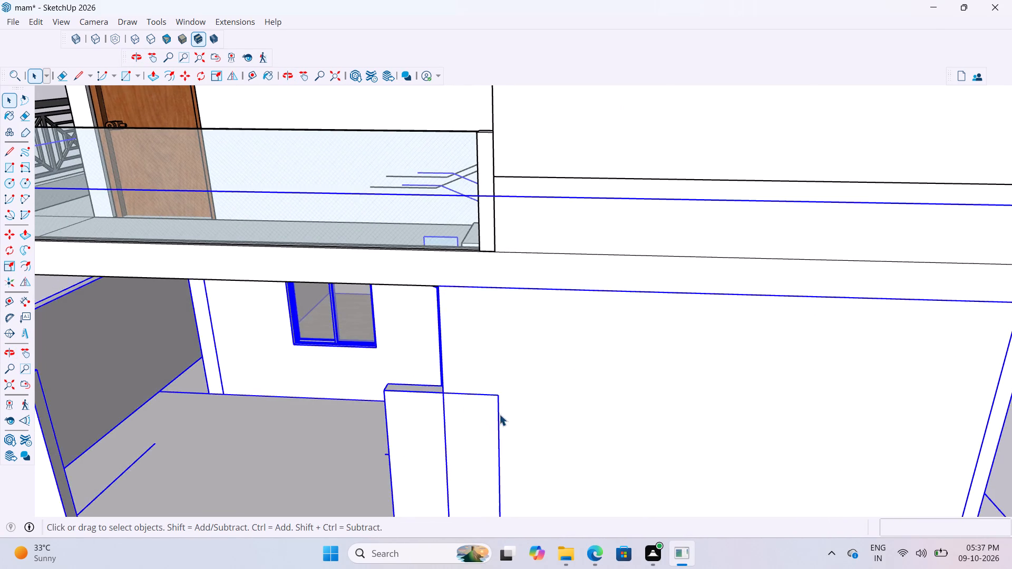
scroll(498, 403, "down", 20)
scroll(498, 403, "down", 3)
left_click(704, 289)
scroll(589, 367, "up", 3)
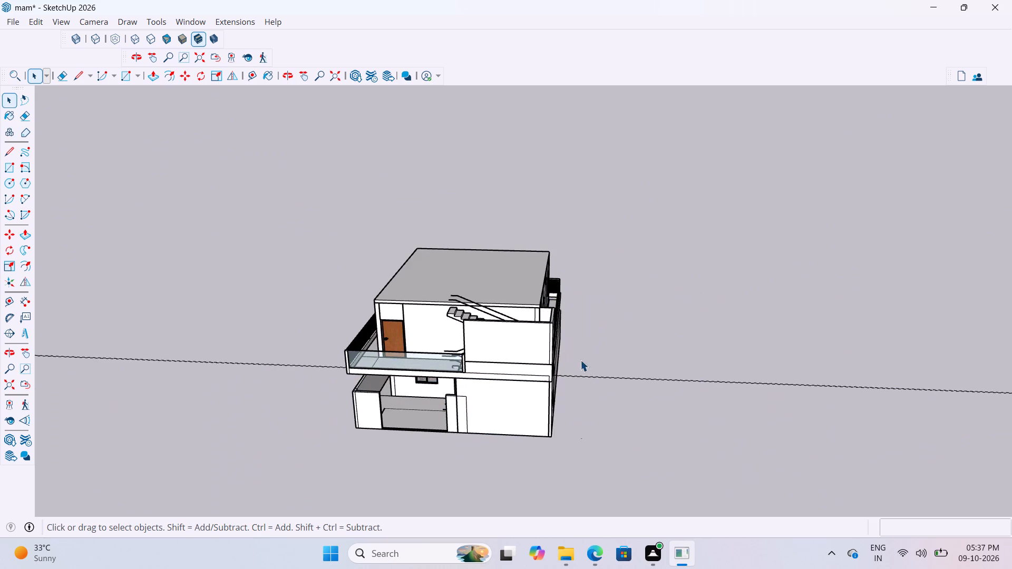
scroll(495, 313, "up", 1)
middle_click_drag(498, 291, 569, 262)
scroll(467, 344, "up", 7)
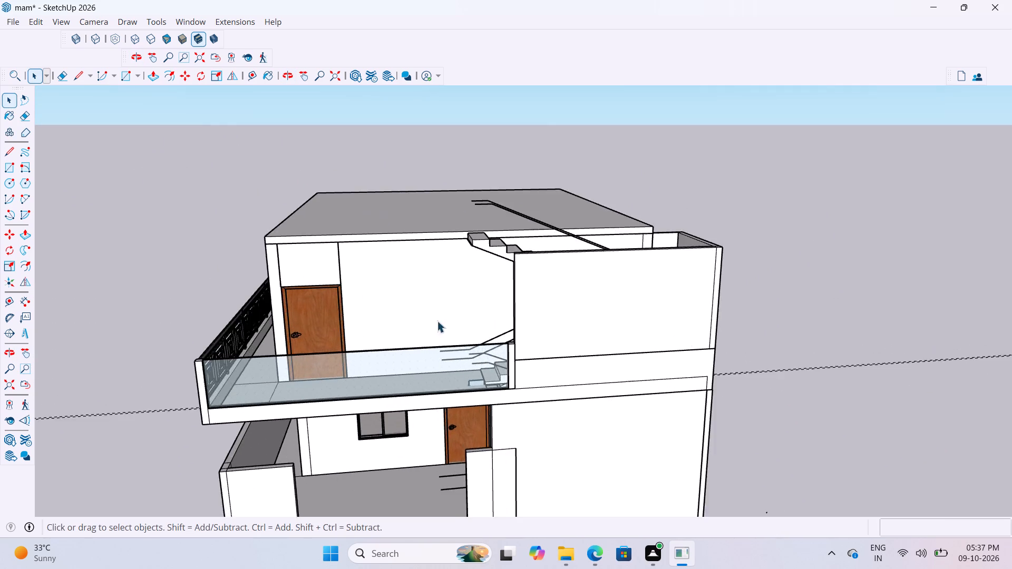
scroll(470, 274, "down", 10)
middle_click_drag(463, 343, 444, 369)
scroll(401, 396, "up", 3)
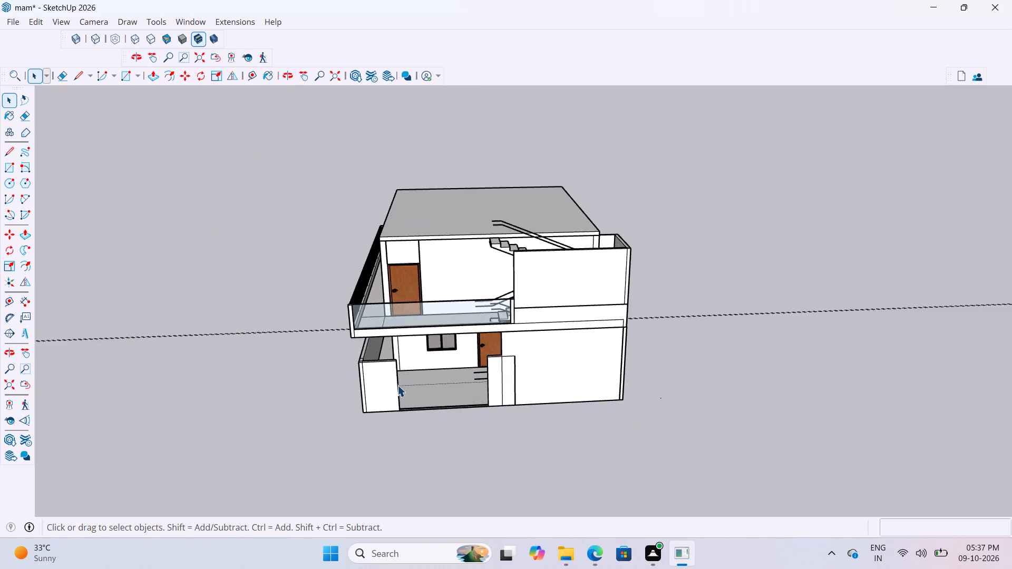
scroll(397, 385, "up", 8)
scroll(402, 377, "down", 4)
middle_click_drag(454, 385, 471, 412)
scroll(605, 144, "up", 5)
scroll(525, 251, "down", 4)
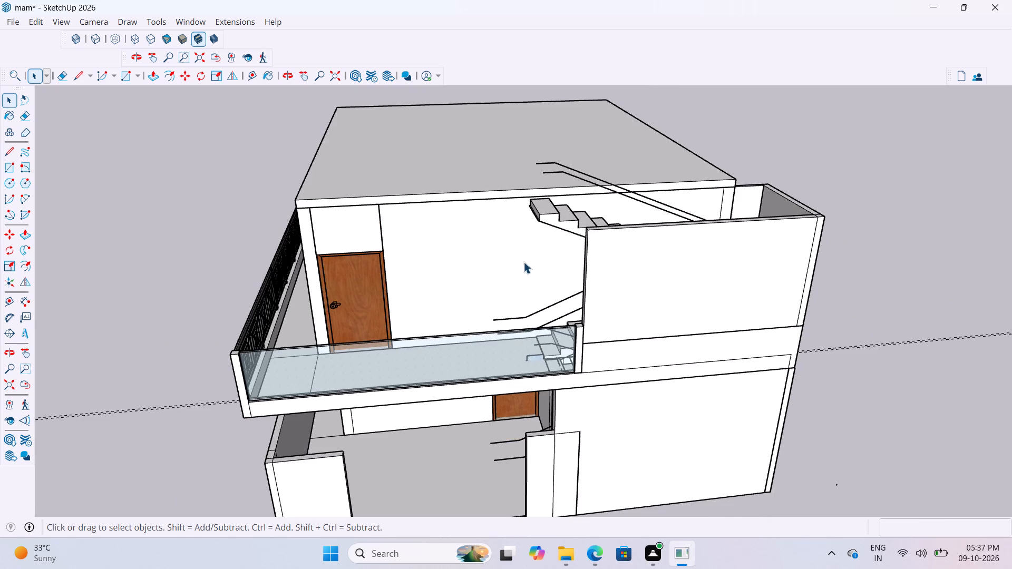
scroll(484, 244, "up", 2)
scroll(385, 205, "down", 4)
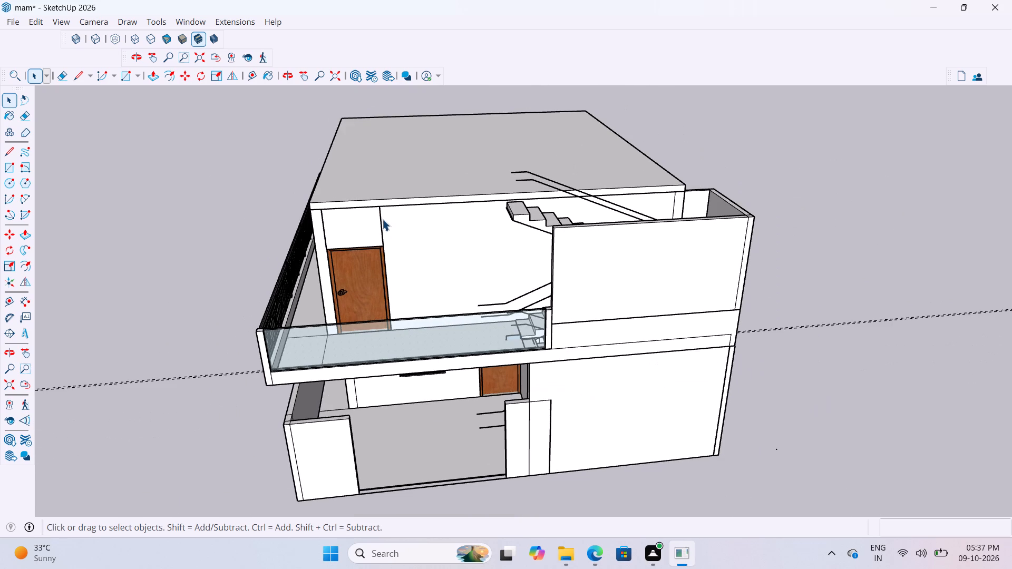
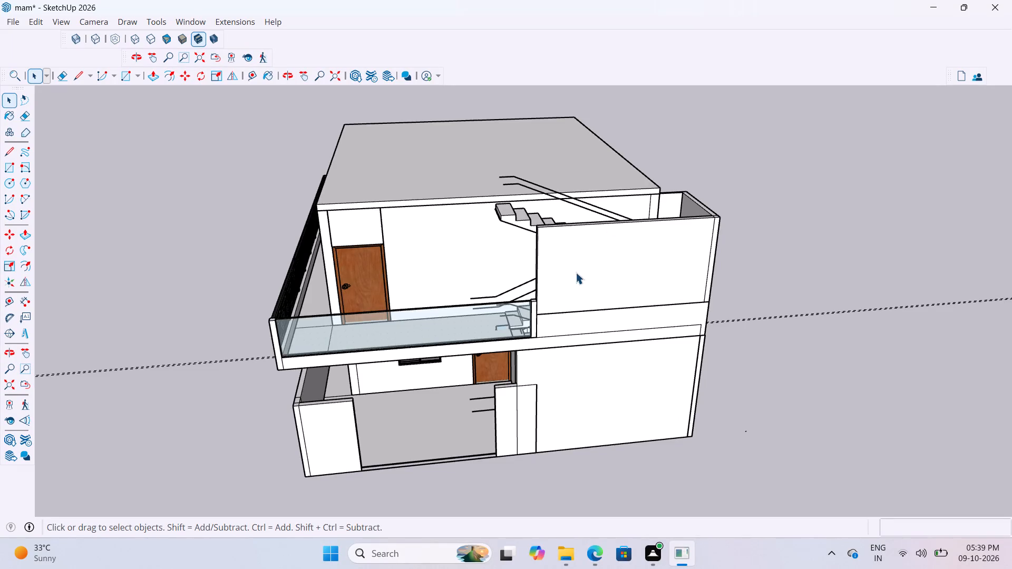
Examine the roof slab's edges against the first-floor walls from the stairwell side, window side, rear and front door corner.
scroll(570, 270, "up", 3)
scroll(481, 289, "down", 4)
middle_click_drag(661, 129, 408, 194)
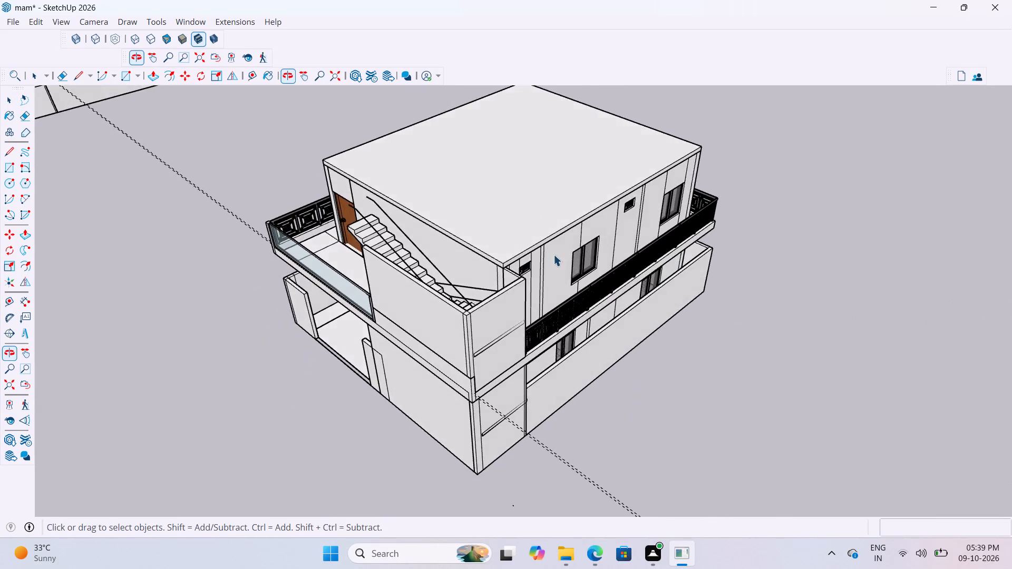
scroll(553, 254, "up", 6)
middle_click_drag(547, 261, 419, 197)
scroll(478, 220, "up", 4)
middle_click_drag(366, 132, 413, 224)
scroll(402, 276, "down", 2)
middle_click_drag(458, 320, 543, 335)
scroll(535, 328, "up", 2)
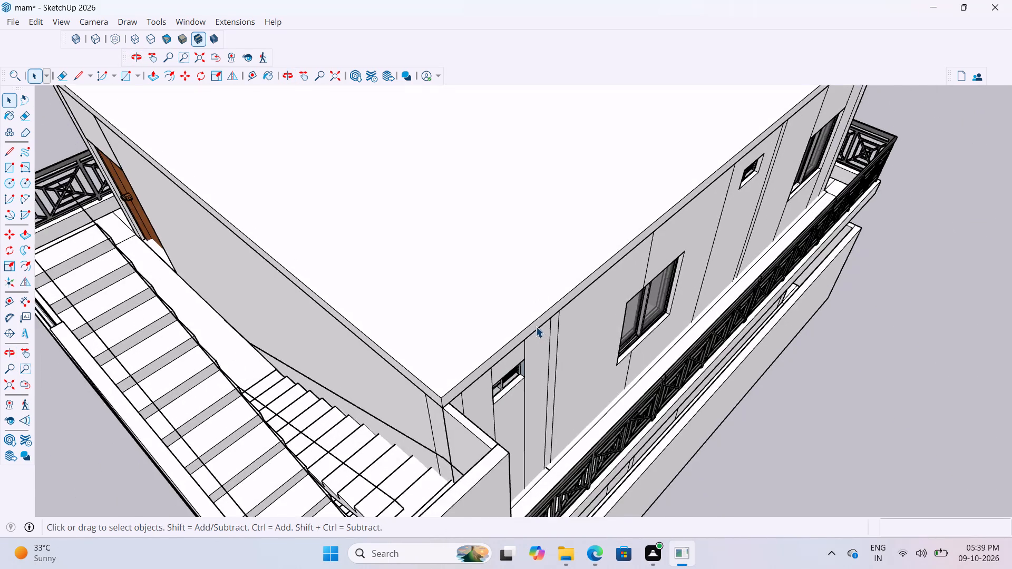
scroll(536, 326, "up", 1)
scroll(683, 420, "up", 6)
middle_click_drag(673, 381, 563, 337)
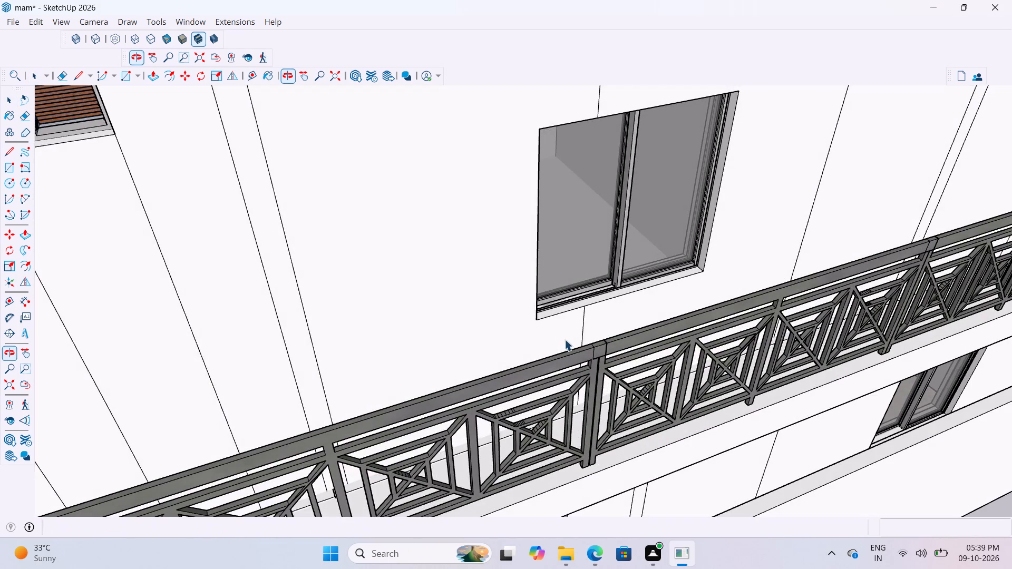
middle_click_drag(556, 387, 391, 261)
scroll(364, 257, "down", 9)
middle_click_drag(480, 304, 242, 369)
scroll(286, 347, "down", 2)
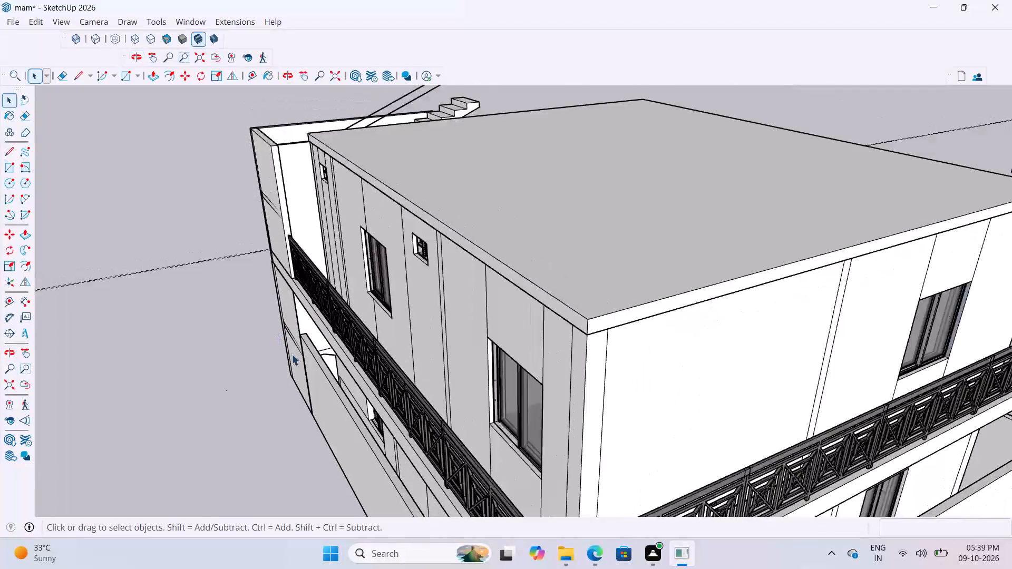
scroll(291, 354, "down", 1)
scroll(365, 278, "down", 3)
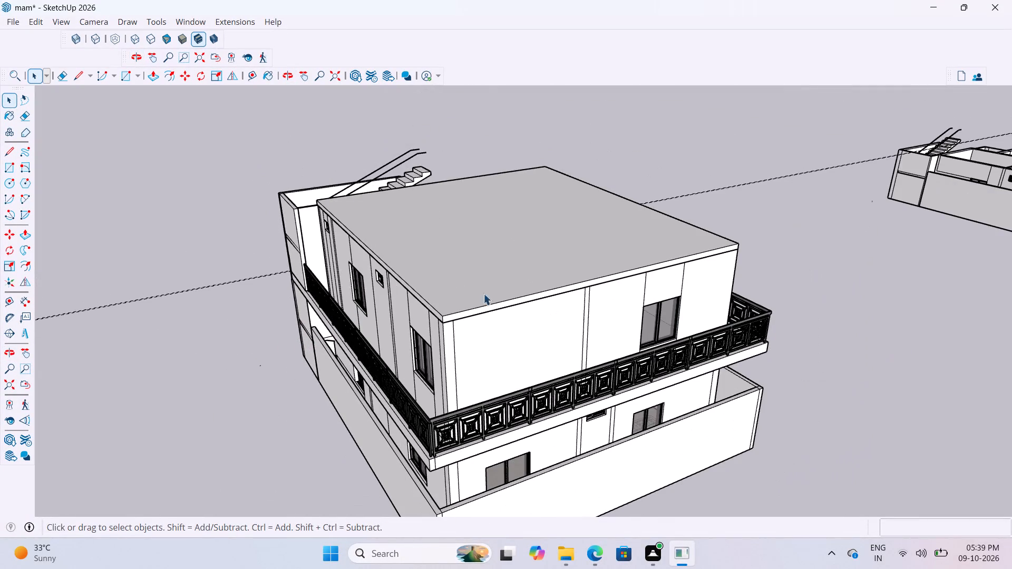
middle_click_drag(522, 287, 221, 339)
scroll(687, 312, "up", 3)
middle_click_drag(650, 291, 601, 269)
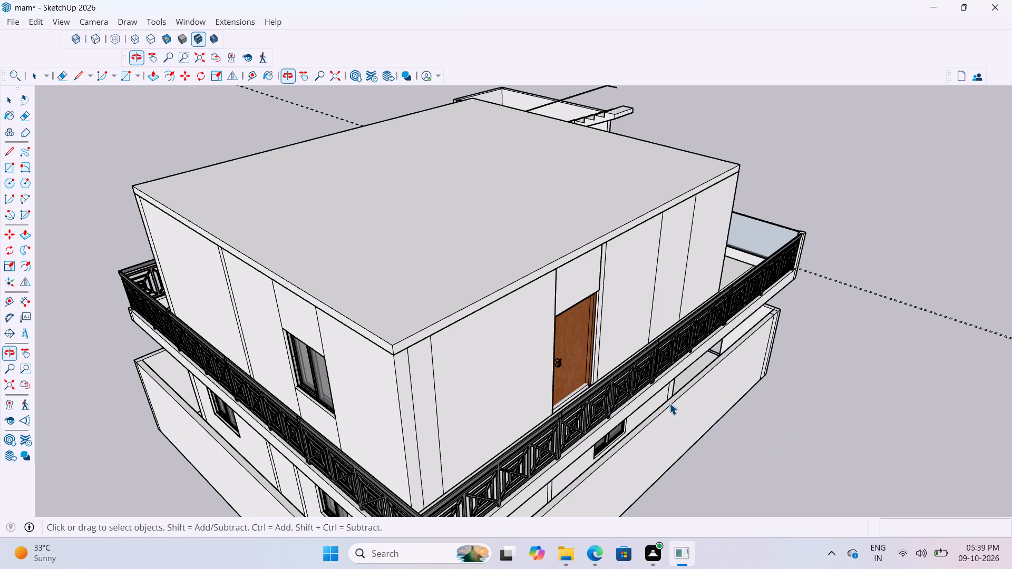
scroll(645, 428, "down", 4)
scroll(682, 337, "up", 2)
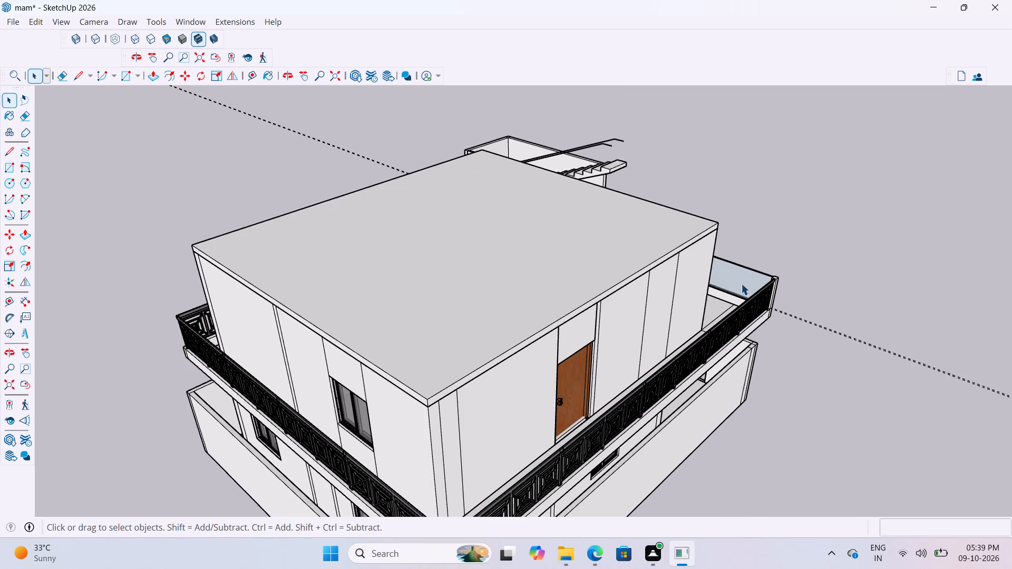
middle_click_drag(733, 279, 169, 341)
scroll(326, 369, "up", 2)
scroll(483, 364, "up", 3)
middle_click_drag(468, 352, 471, 314)
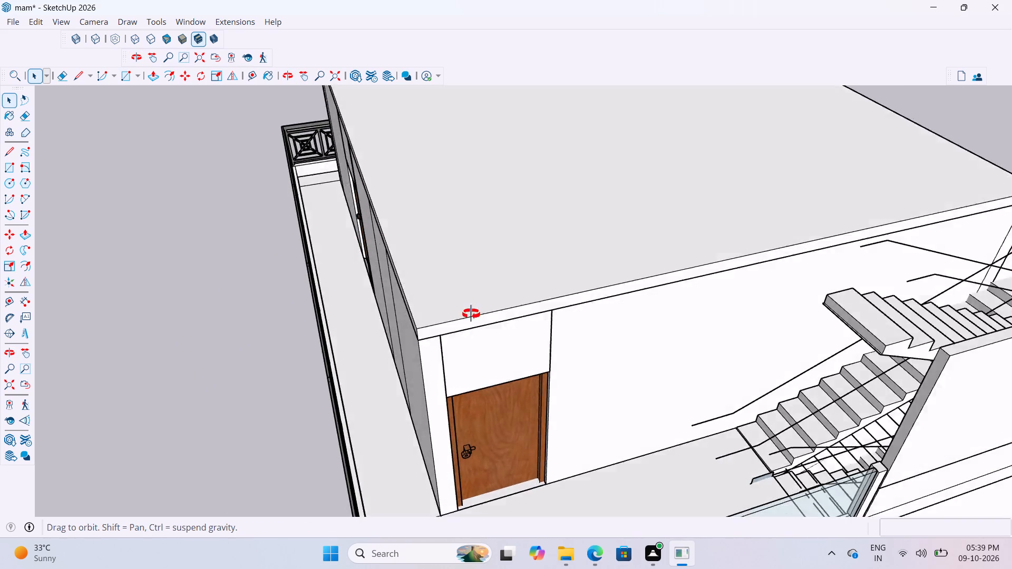
middle_click_drag(471, 314, 435, 353)
scroll(406, 348, "up", 1)
middle_click_drag(459, 321, 553, 260)
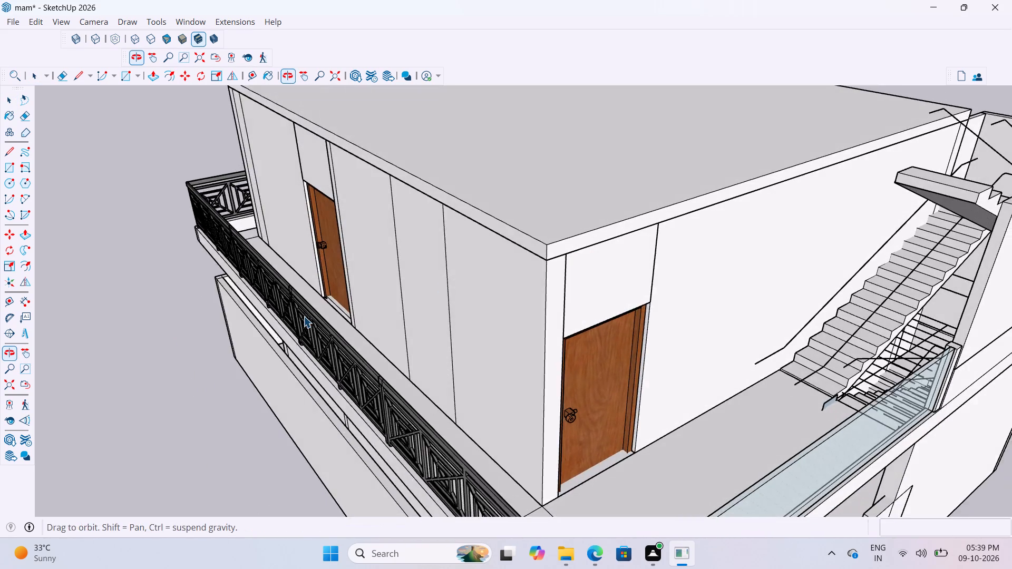
Open the roof slab for editing and push/pull its edge above the second door's side balcony outward about 3' 3 15/16".
scroll(550, 146, "up", 4)
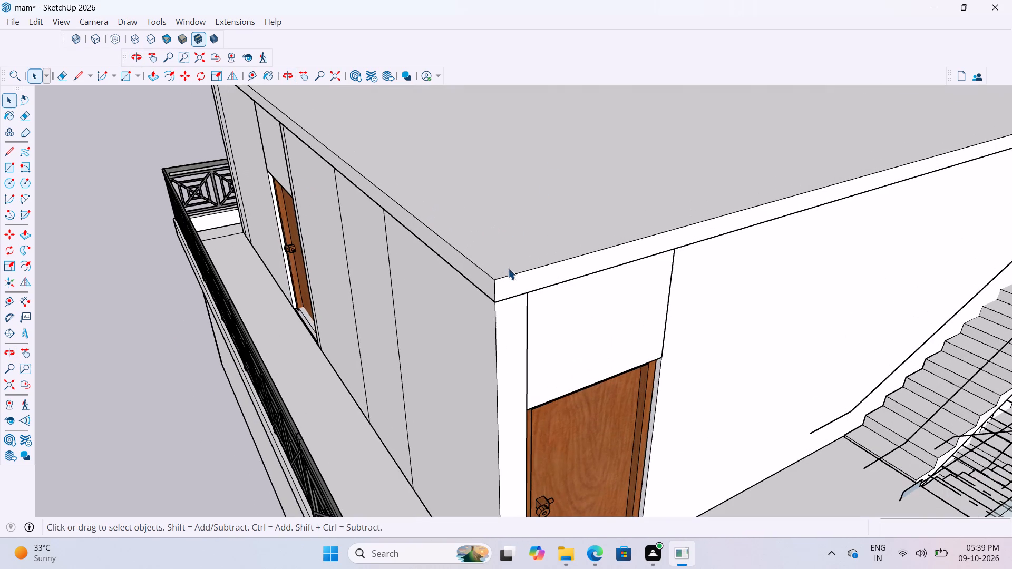
scroll(359, 338, "down", 4)
scroll(404, 312, "up", 6)
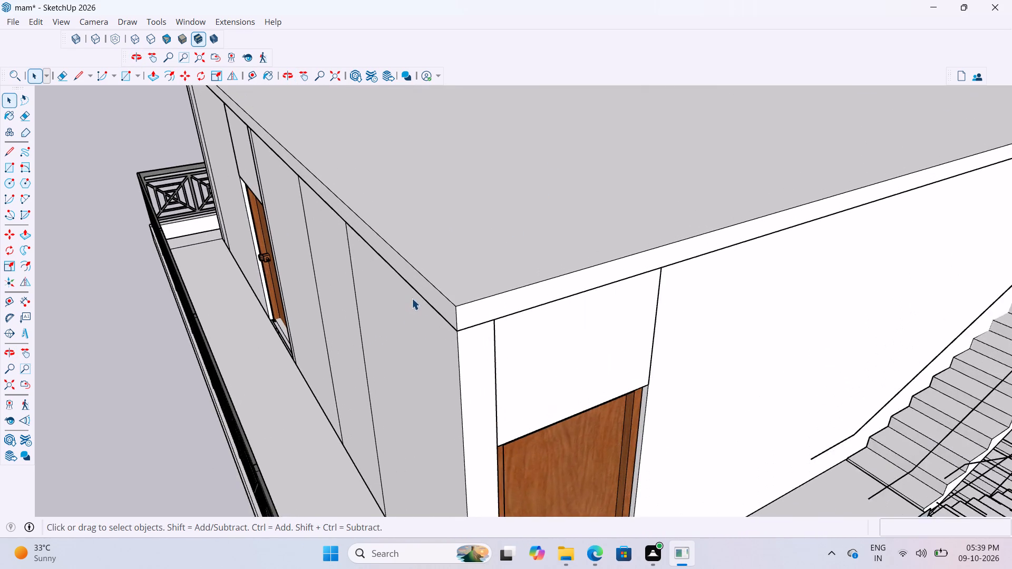
scroll(416, 284, "up", 5)
double_click(435, 295)
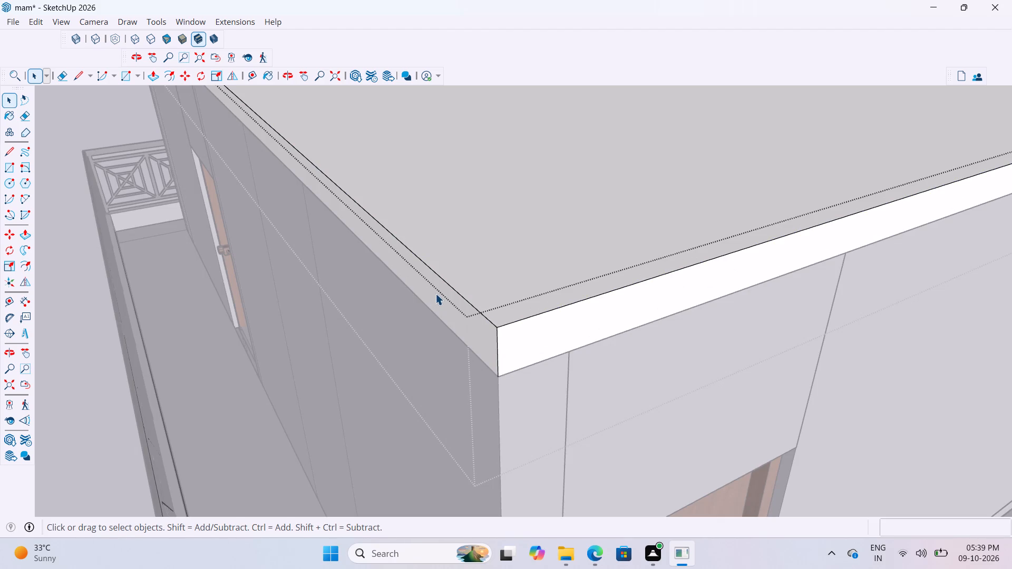
key("p")
left_click(478, 320)
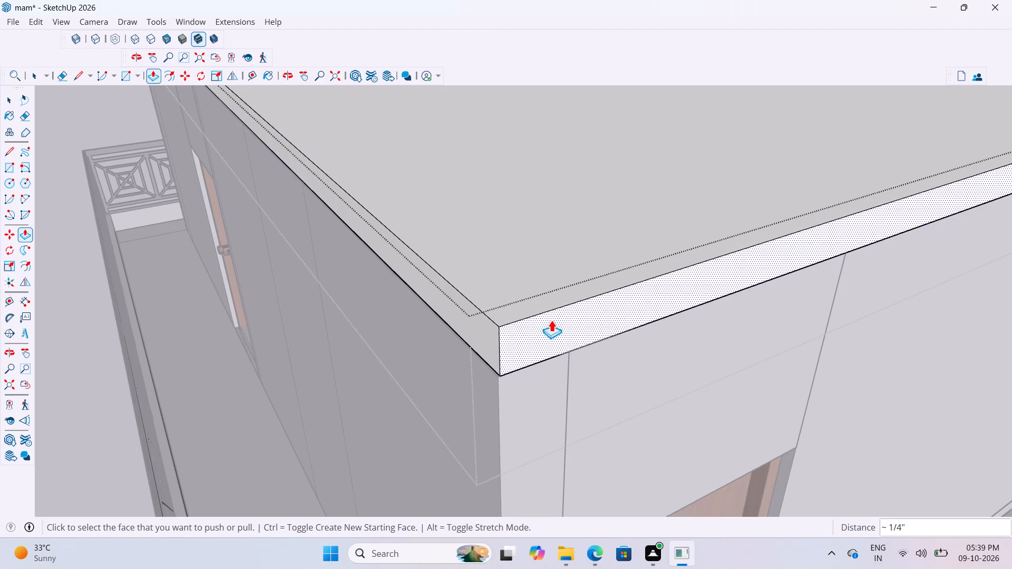
left_click(491, 338)
scroll(432, 350, "down", 11)
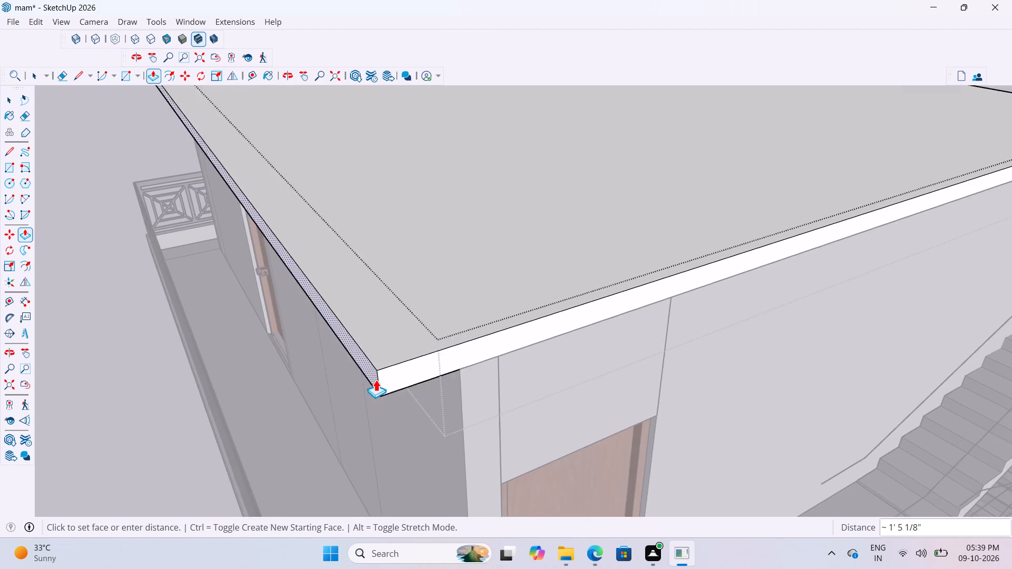
scroll(376, 379, "down", 2)
left_click(268, 483)
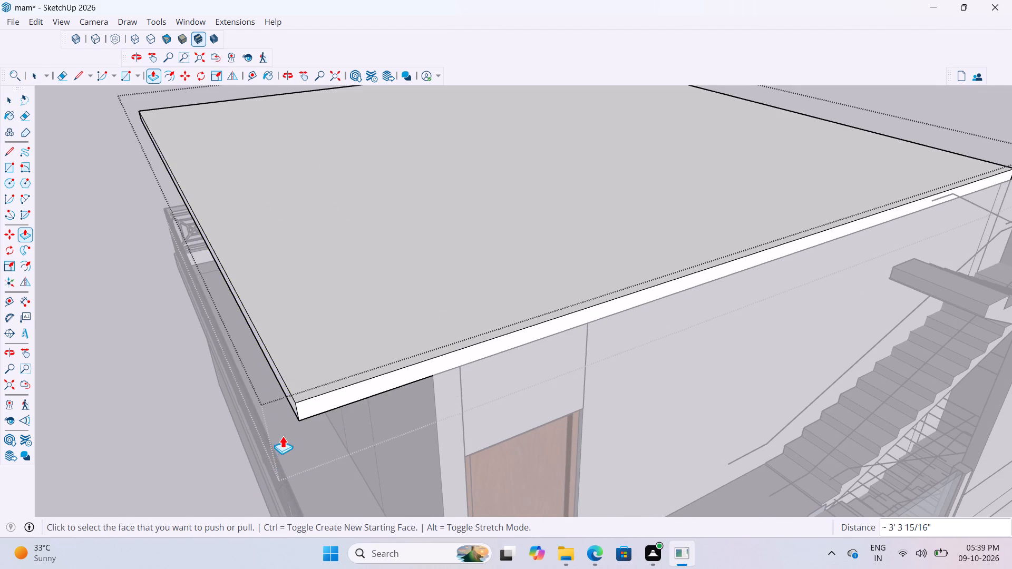
Push/pull the roof slab's edge on the opposite long side, above the windows, outward 2' 5".
scroll(283, 431, "down", 9)
middle_click_drag(663, 257, 211, 295)
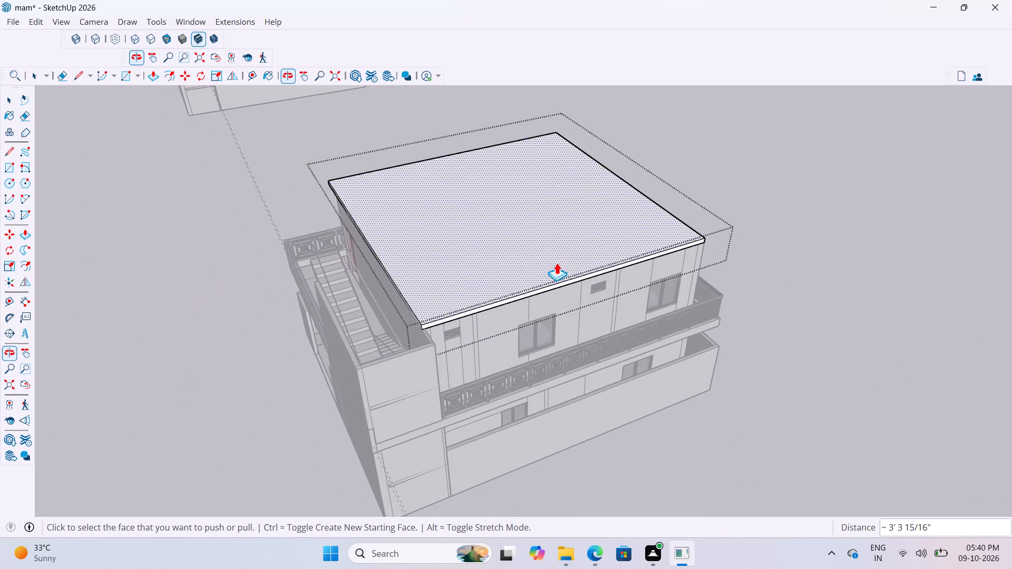
scroll(561, 270, "up", 8)
left_click(513, 298)
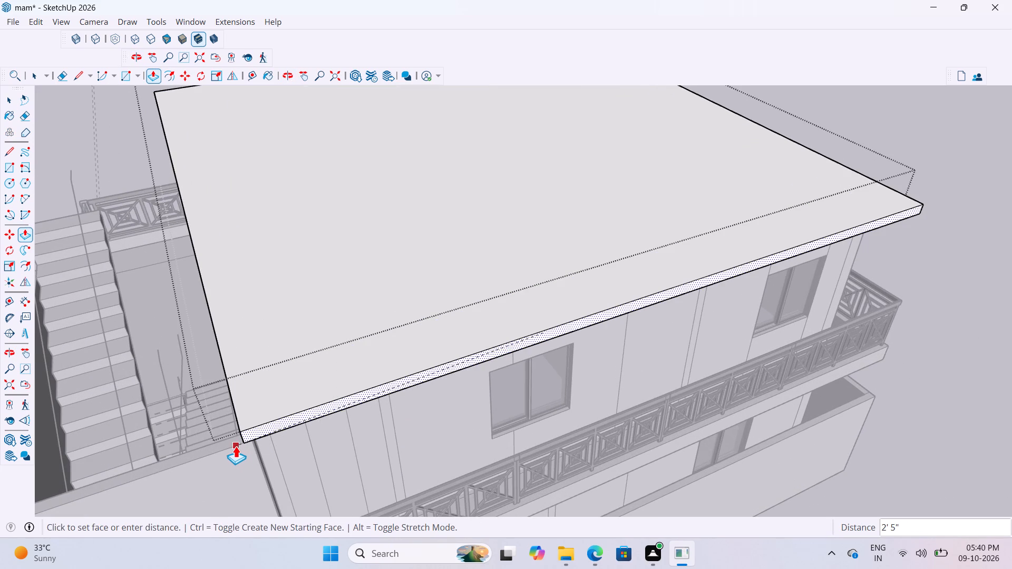
left_click(236, 446)
Push/pull the roof slab's rear edge outward about 1' 10 9/16" and leave the slab's editing.
scroll(273, 451, "down", 9)
middle_click_drag(734, 265, 330, 263)
scroll(453, 315, "up", 2)
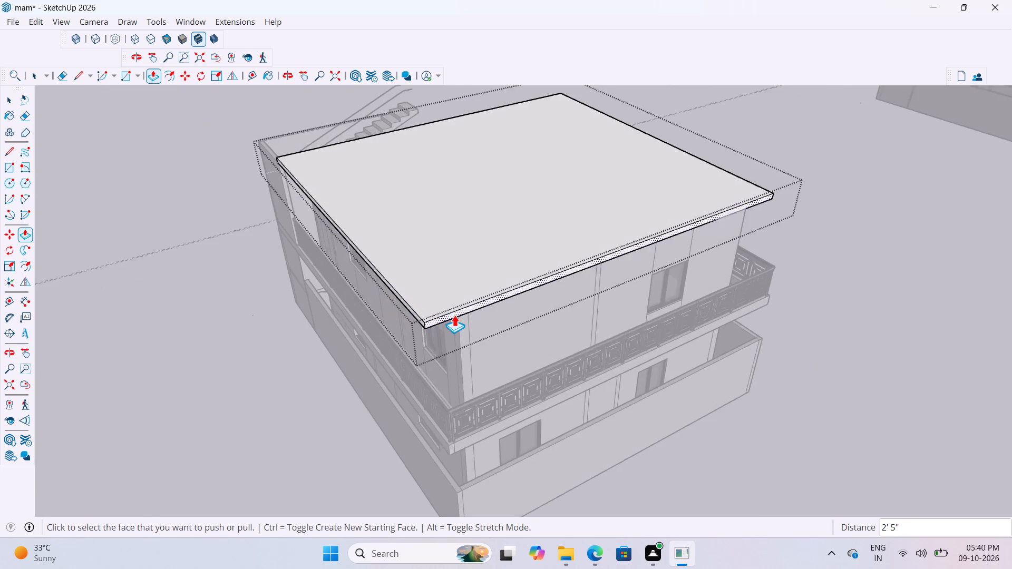
scroll(454, 315, "up", 6)
left_click(454, 313)
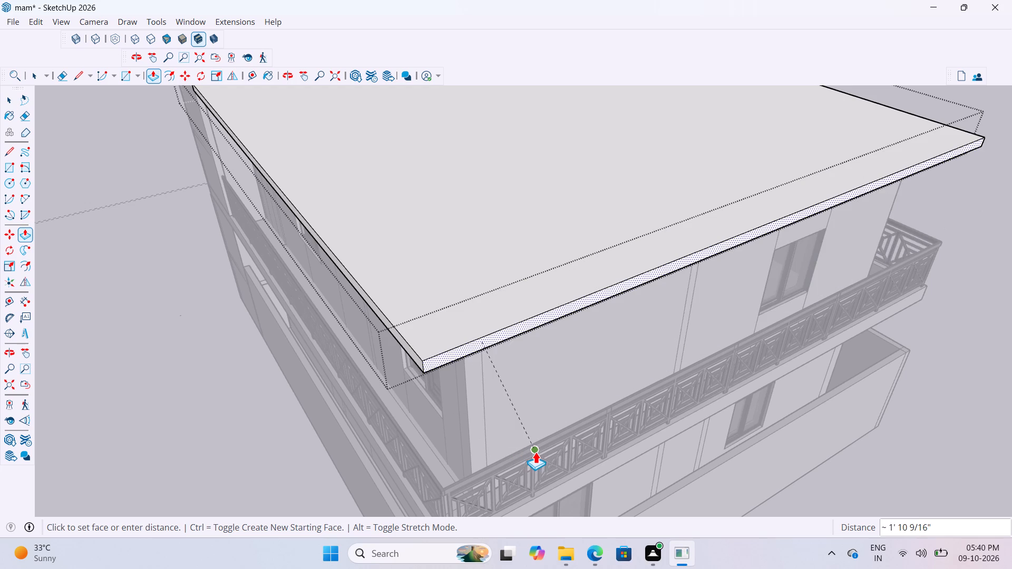
left_click(536, 450)
scroll(512, 437, "down", 5)
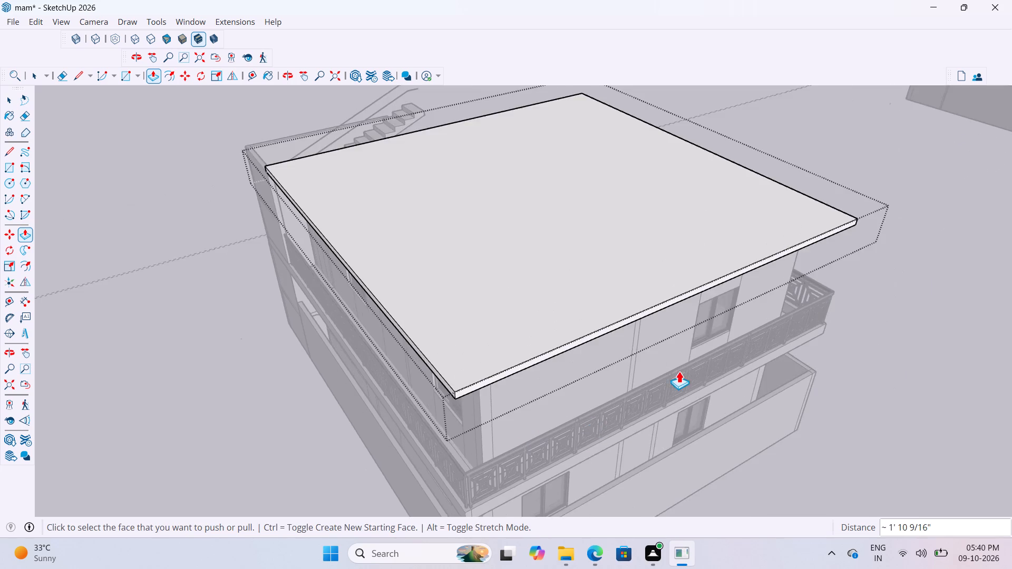
middle_click_drag(675, 368, 340, 316)
scroll(446, 317, "down", 4)
key("space")
key("space")
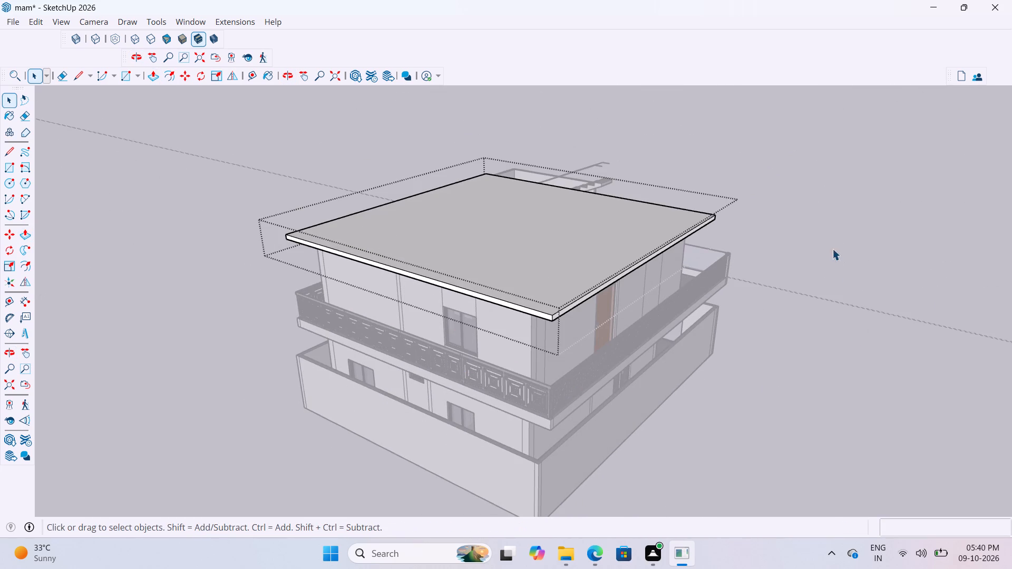
left_click(832, 249)
Examine the roof slab's front edge above the glass-railed balcony, the wooden door and the upper end of the staircase.
scroll(689, 244, "up", 2)
middle_click_drag(724, 240, 256, 322)
scroll(537, 339, "up", 2)
middle_click_drag(660, 343, 542, 315)
scroll(1004, 271, "up", 3)
middle_click_drag(838, 259, 759, 296)
scroll(727, 243, "up", 1)
scroll(901, 194, "down", 3)
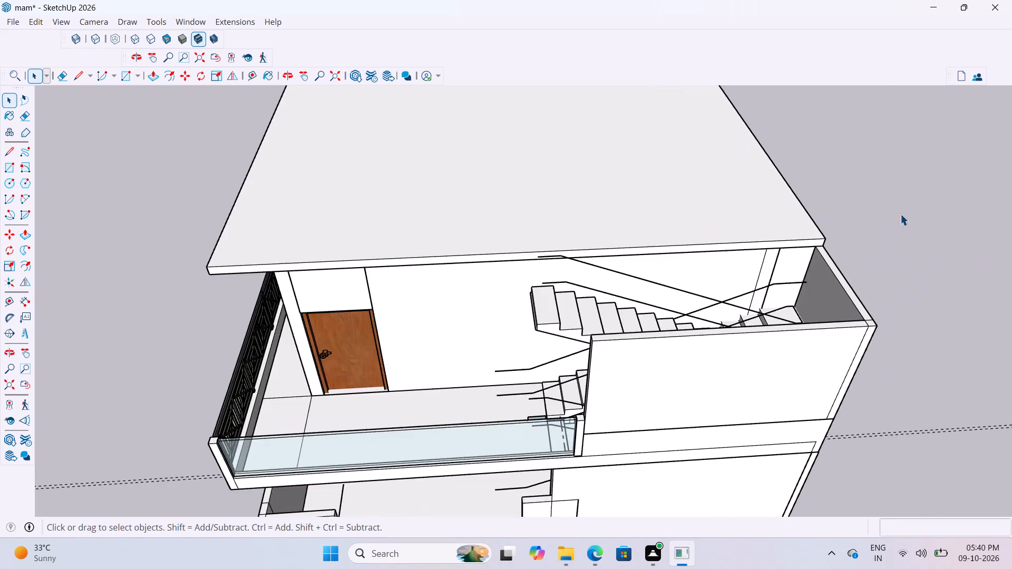
scroll(900, 214, "down", 6)
scroll(703, 236, "up", 2)
middle_click_drag(819, 224, 714, 268)
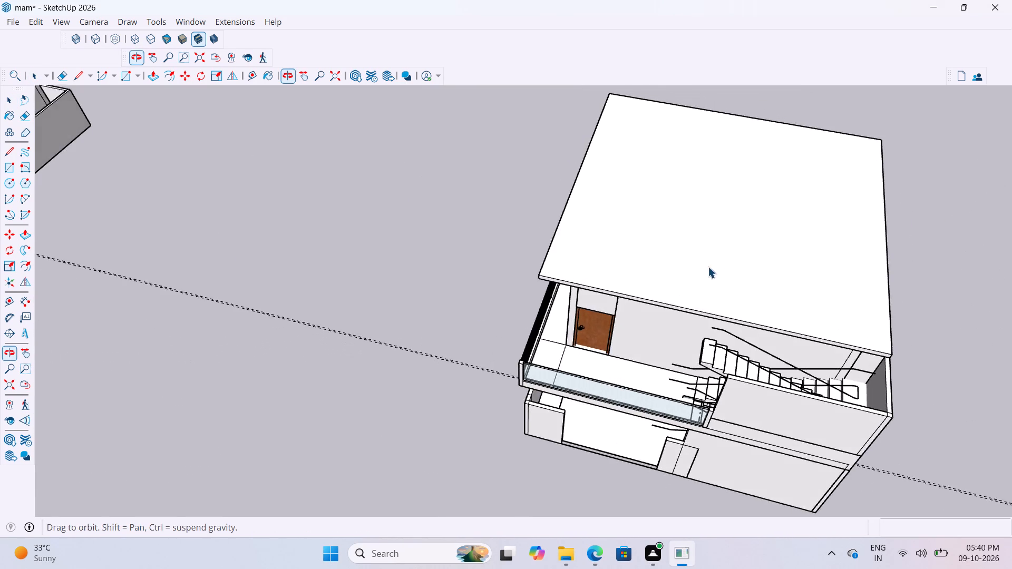
scroll(376, 286, "down", 4)
middle_click_drag(619, 293, 619, 267)
scroll(509, 295, "up", 10)
middle_click_drag(616, 254, 670, 217)
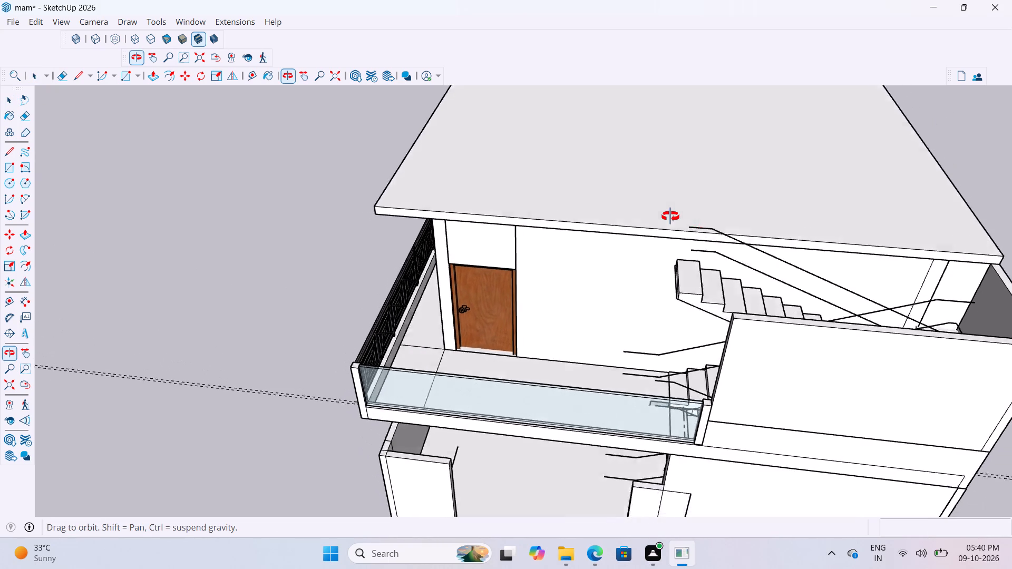
middle_click_drag(670, 217, 694, 222)
scroll(694, 223, "up", 5)
scroll(676, 223, "down", 2)
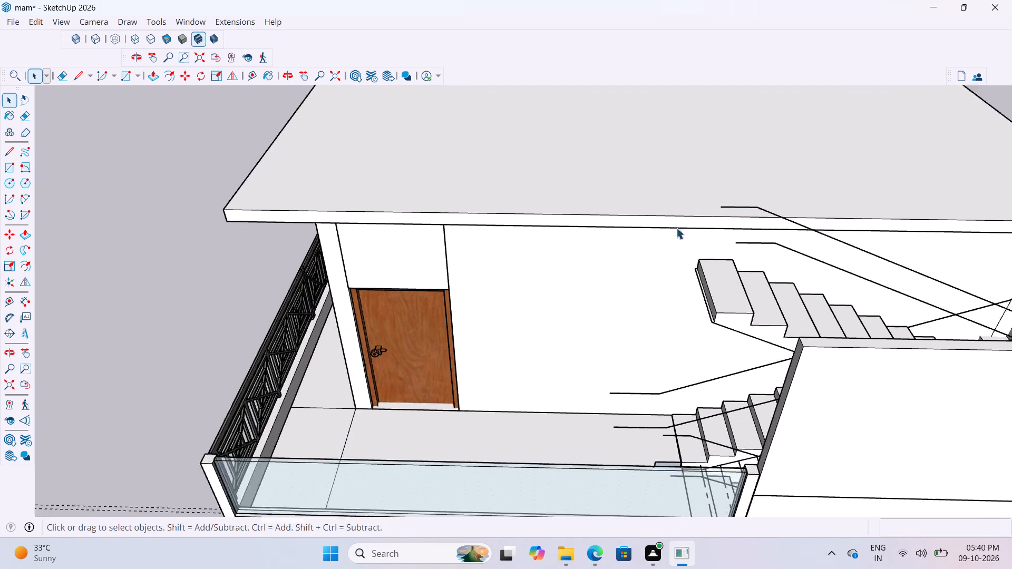
scroll(676, 228, "down", 2)
scroll(702, 246, "up", 6)
middle_click_drag(734, 208, 760, 203)
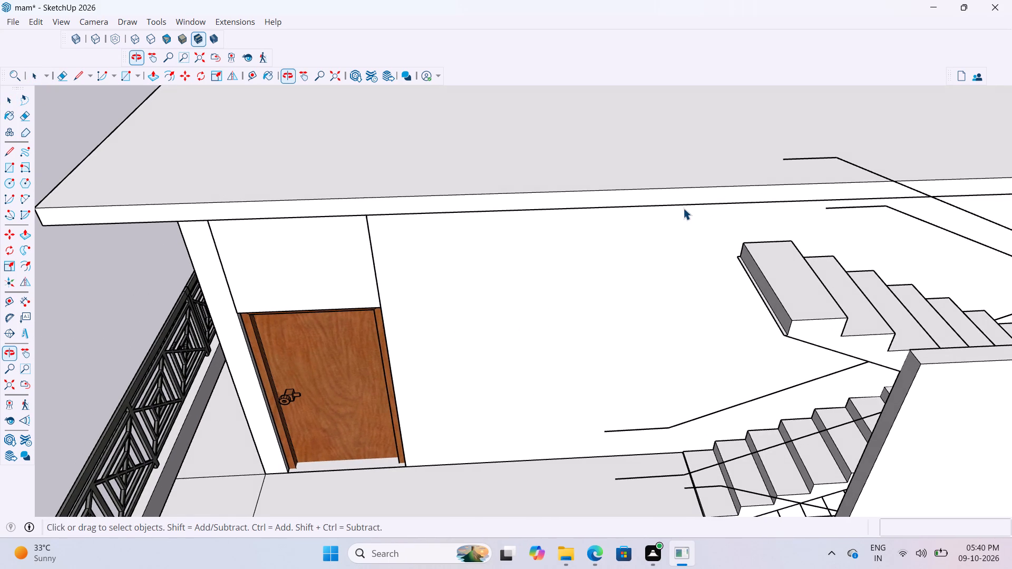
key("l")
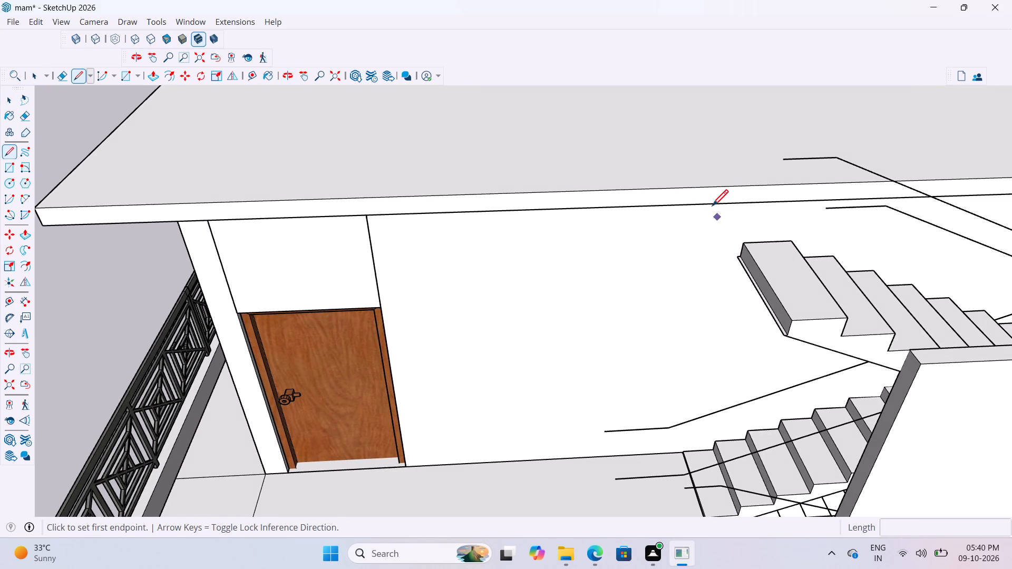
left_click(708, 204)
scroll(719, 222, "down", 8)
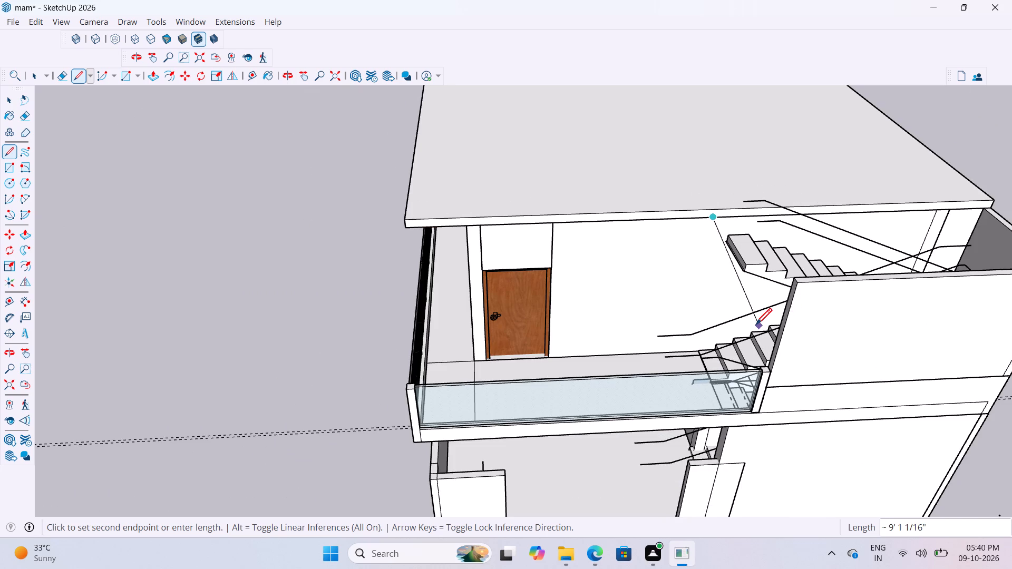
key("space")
Draw a line from the inner corner of the upper flight's top step to the roof slab's lower front edge.
middle_click_drag(732, 308, 770, 323)
scroll(772, 296, "up", 2)
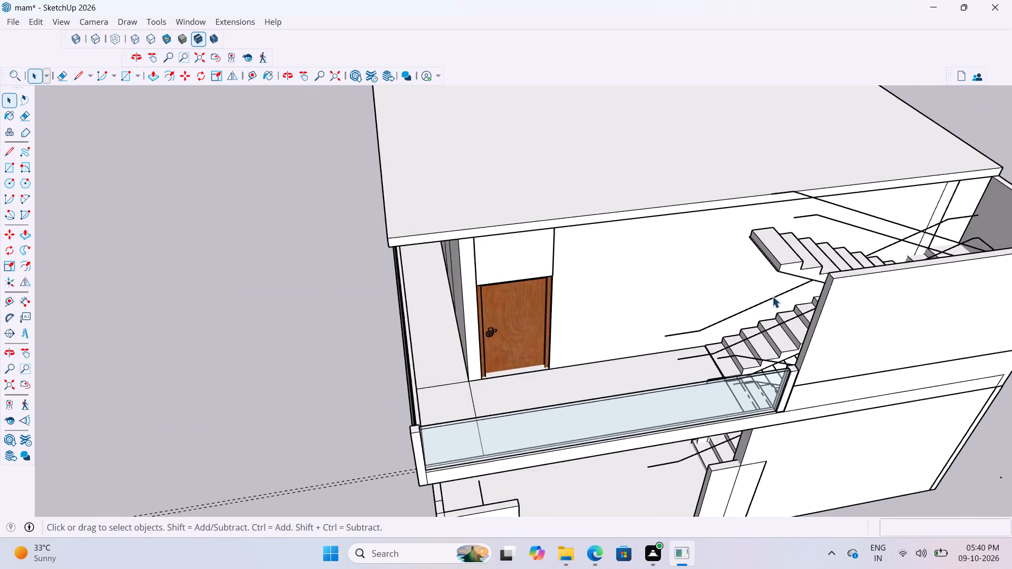
middle_click_drag(879, 185, 947, 243)
scroll(833, 261, "up", 2)
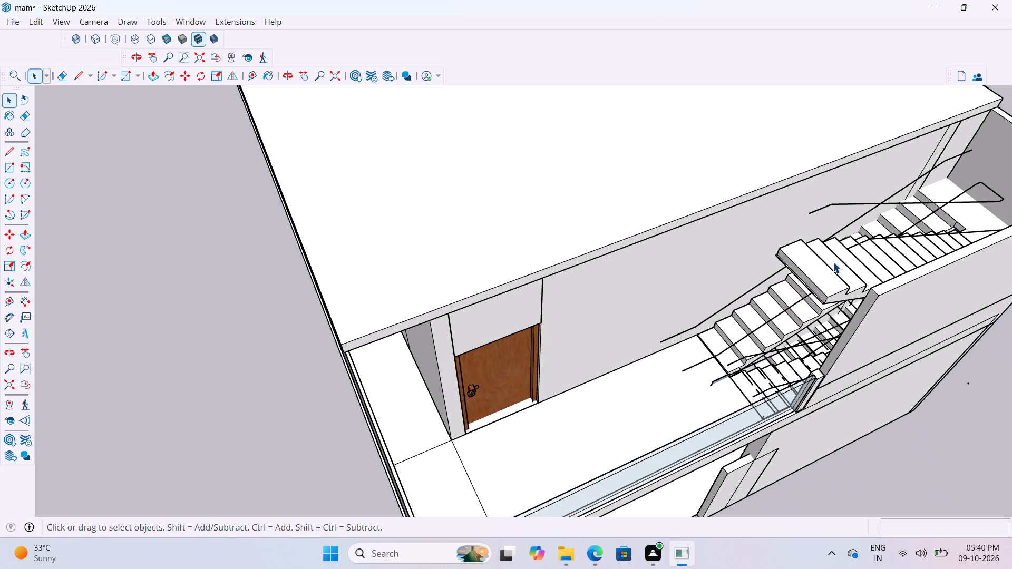
key("l")
scroll(781, 284, "up", 3)
scroll(766, 228, "up", 3)
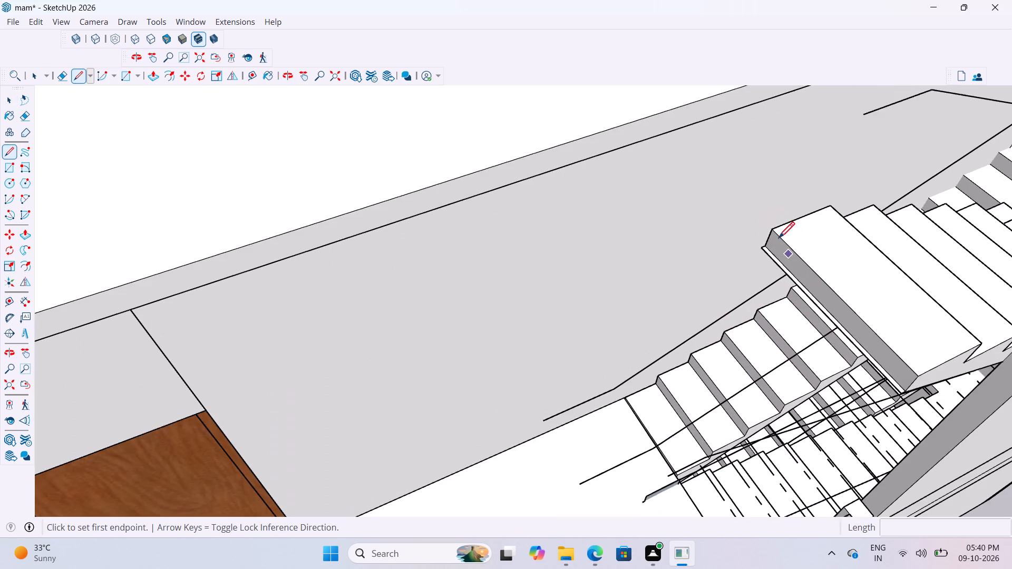
middle_click_drag(777, 238, 639, 187)
left_click(690, 236)
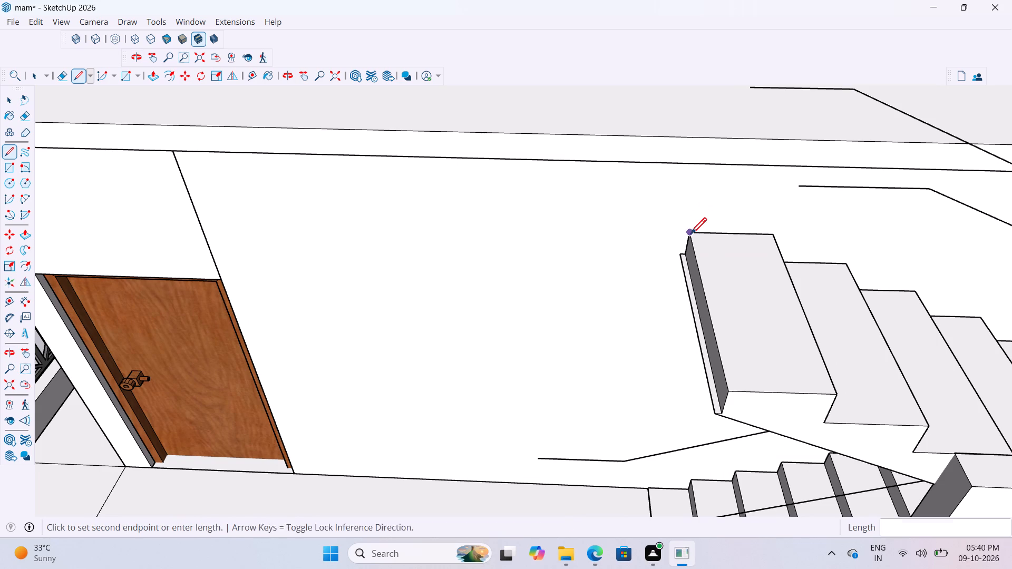
left_click(674, 162)
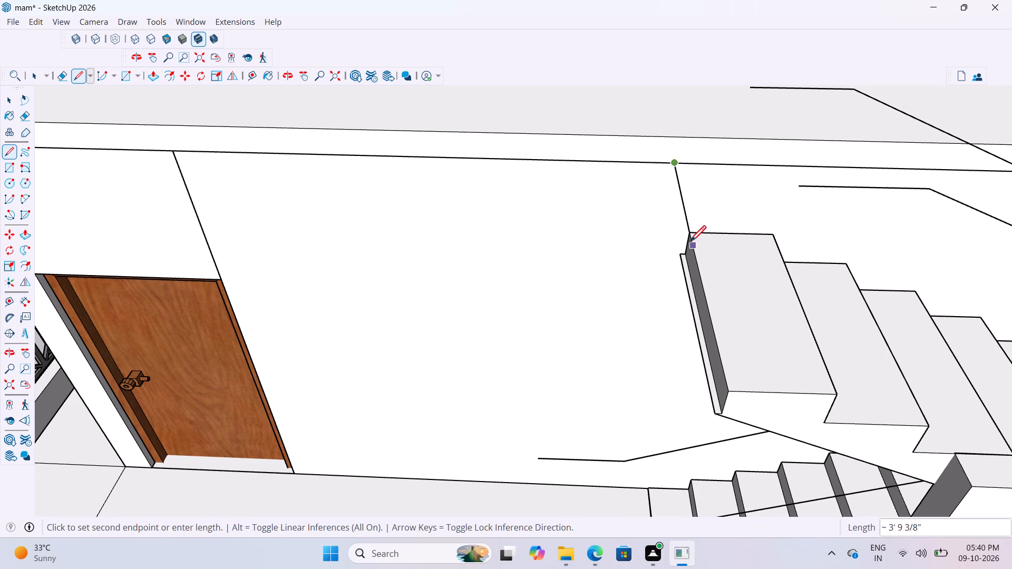
left_click(692, 232)
scroll(705, 342, "down", 2)
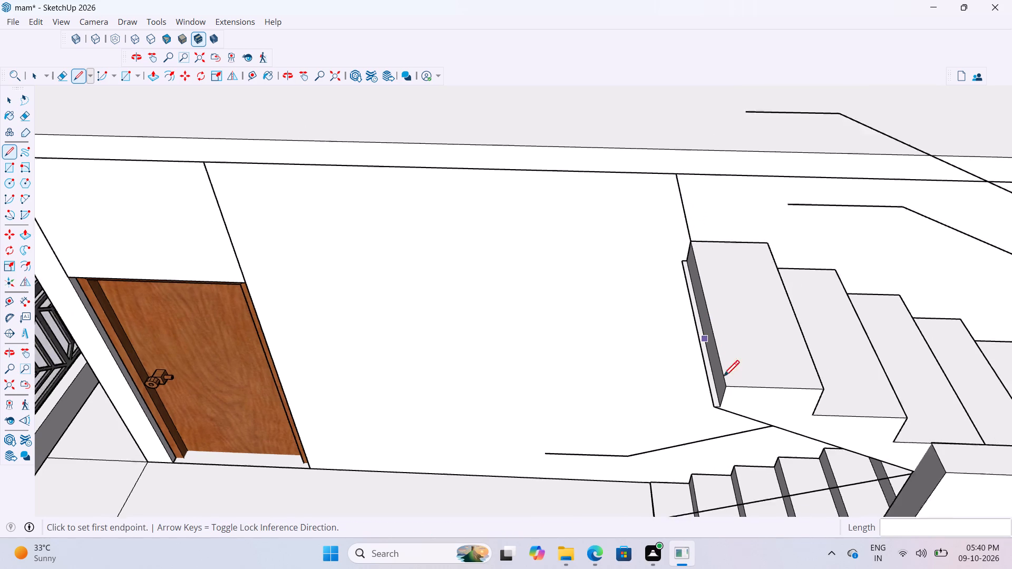
scroll(723, 378, "down", 12)
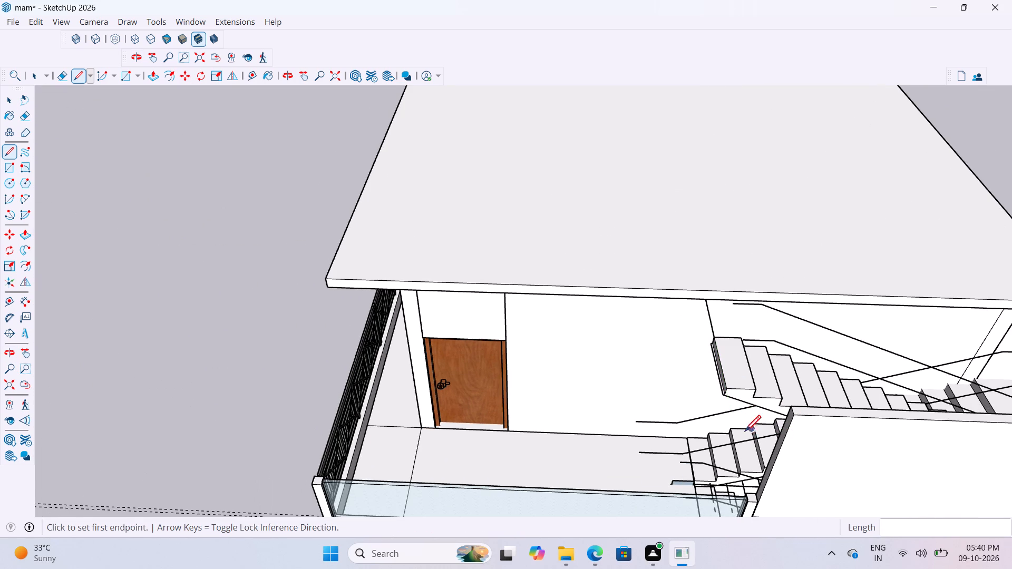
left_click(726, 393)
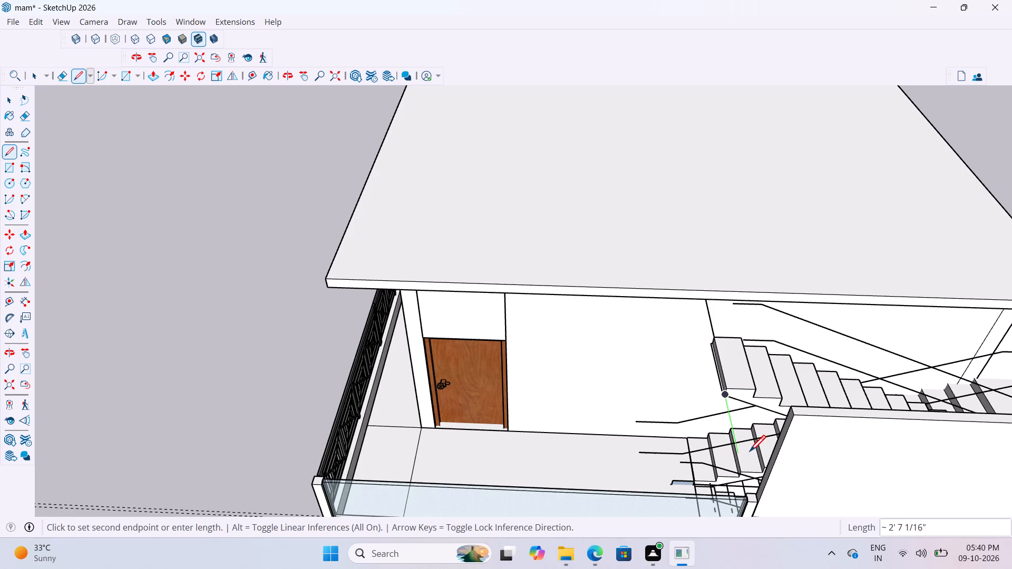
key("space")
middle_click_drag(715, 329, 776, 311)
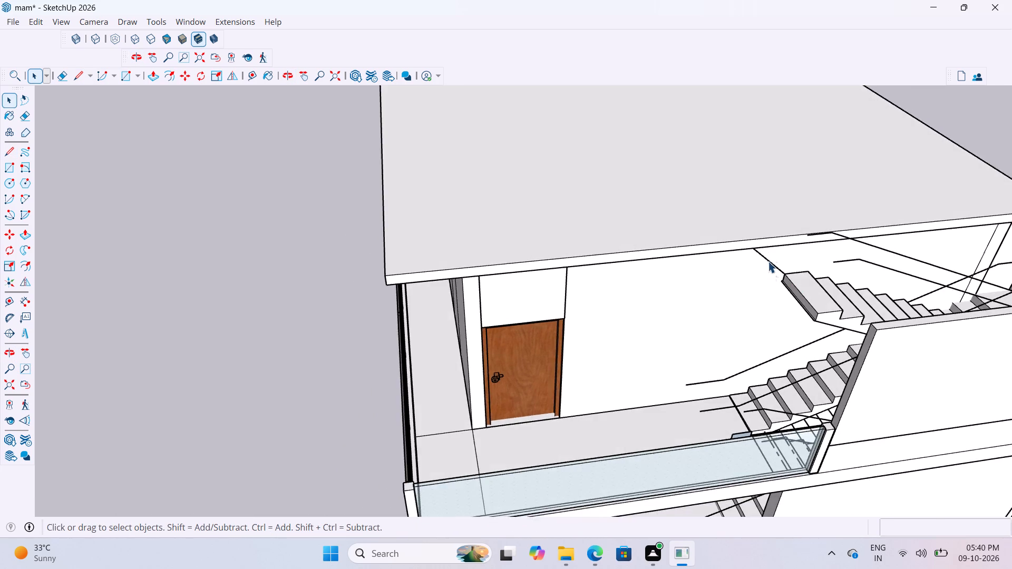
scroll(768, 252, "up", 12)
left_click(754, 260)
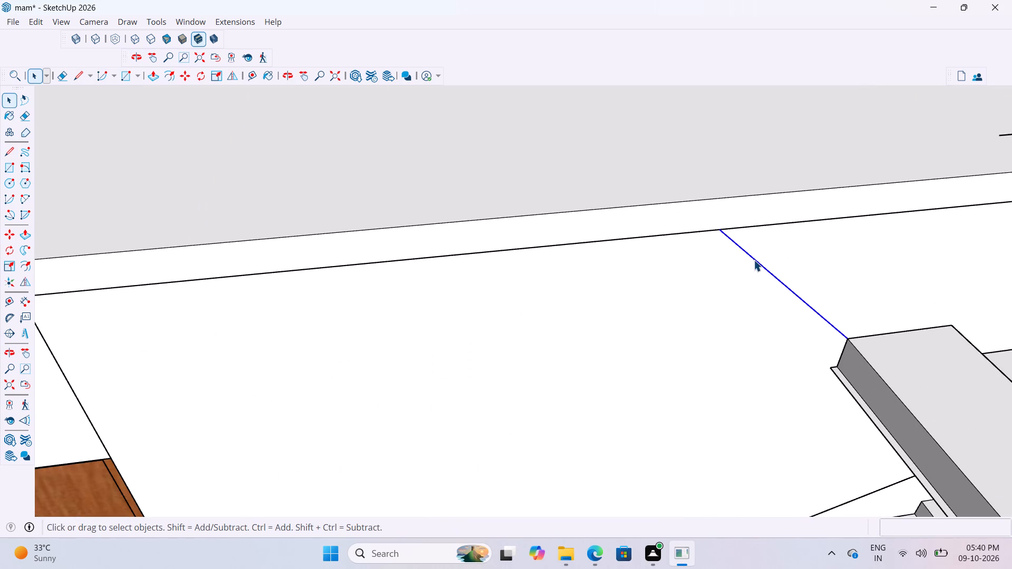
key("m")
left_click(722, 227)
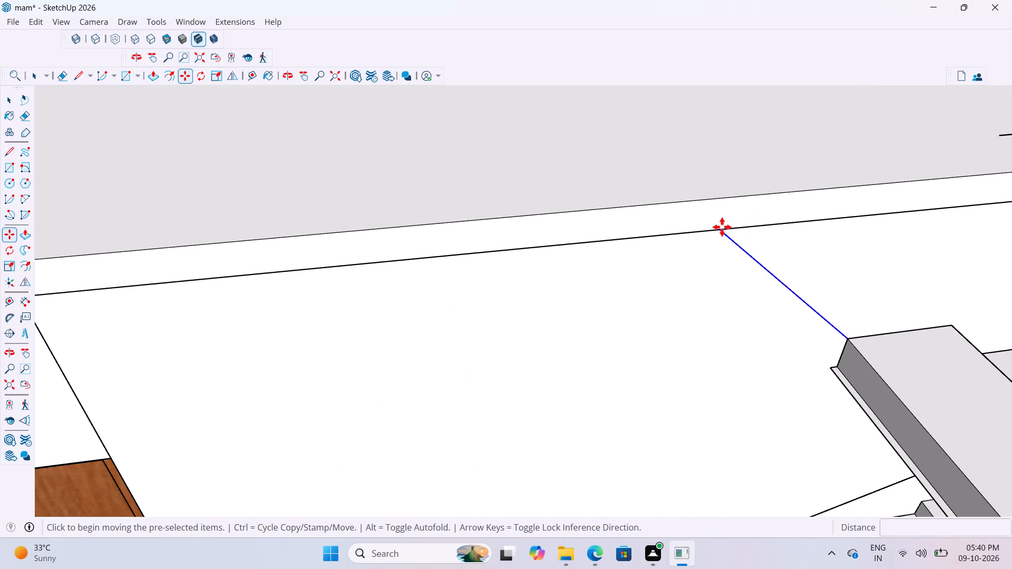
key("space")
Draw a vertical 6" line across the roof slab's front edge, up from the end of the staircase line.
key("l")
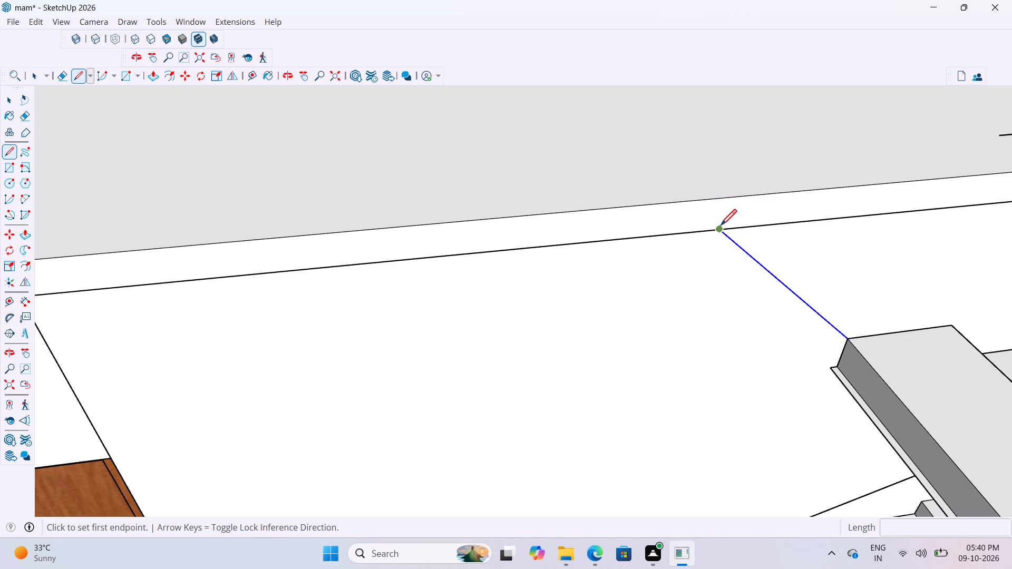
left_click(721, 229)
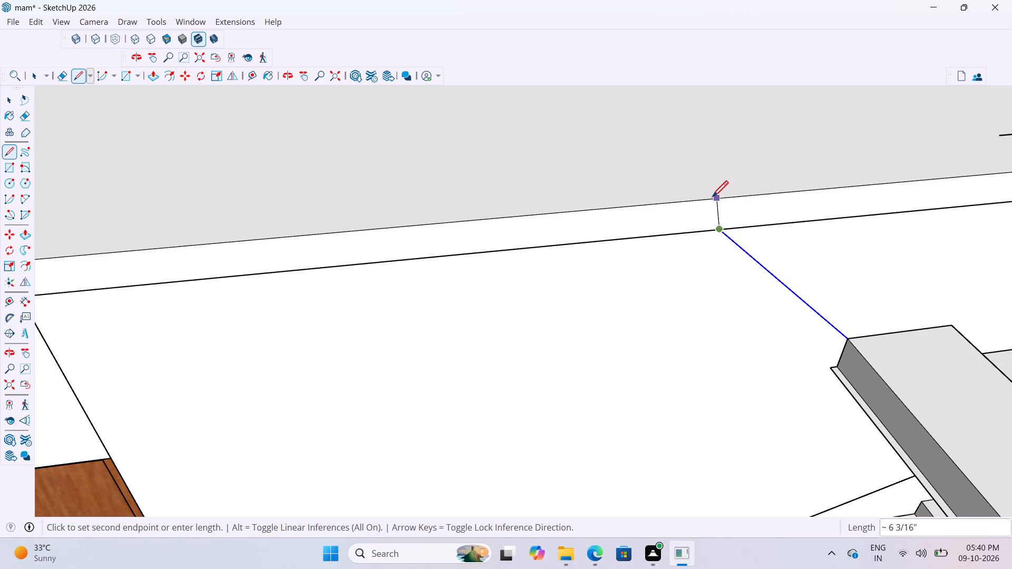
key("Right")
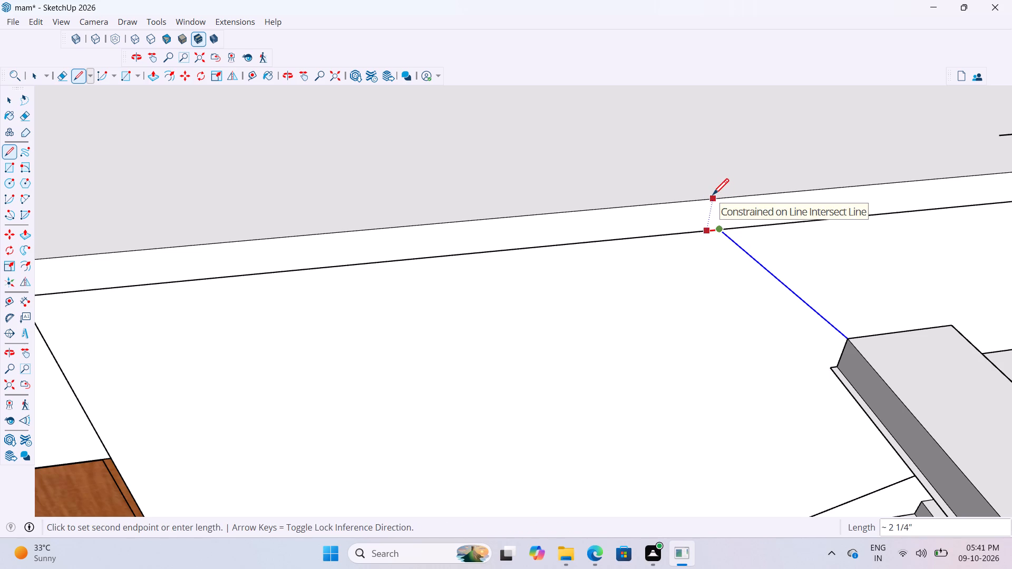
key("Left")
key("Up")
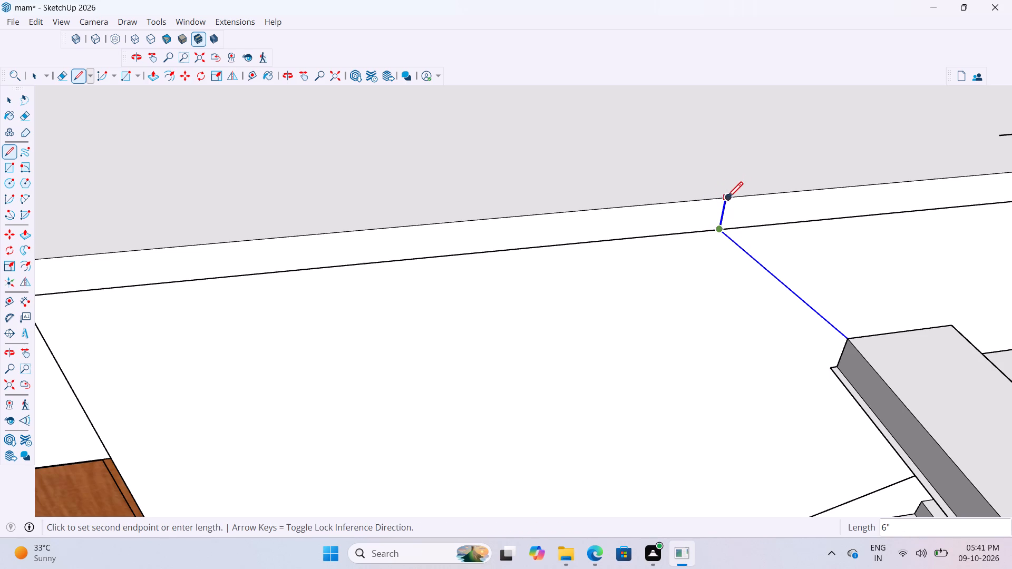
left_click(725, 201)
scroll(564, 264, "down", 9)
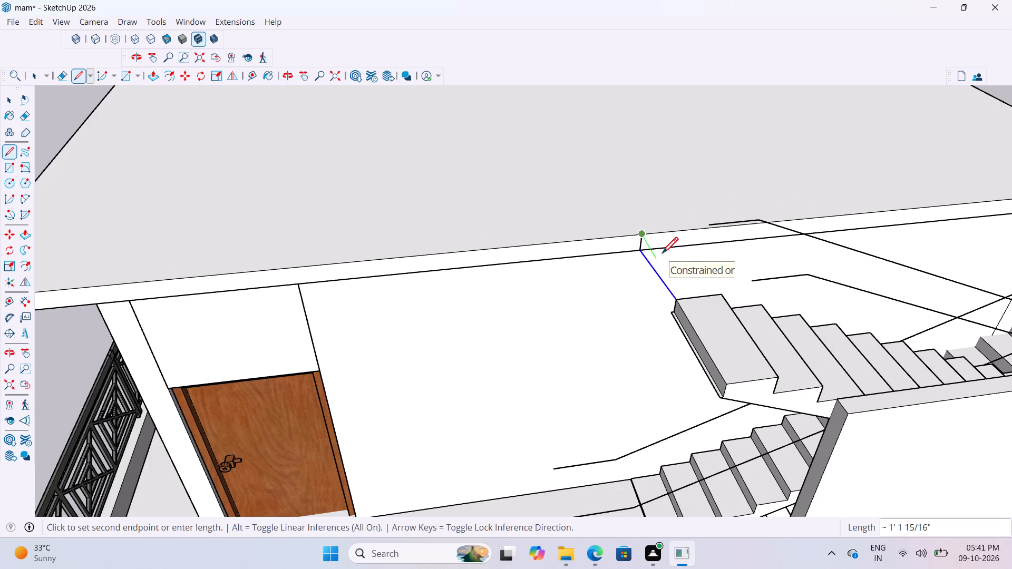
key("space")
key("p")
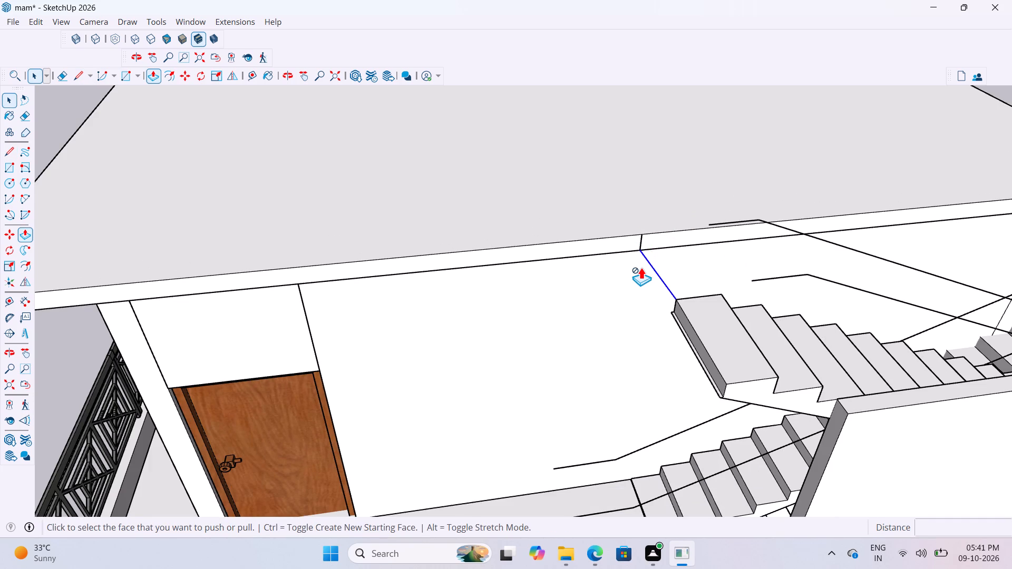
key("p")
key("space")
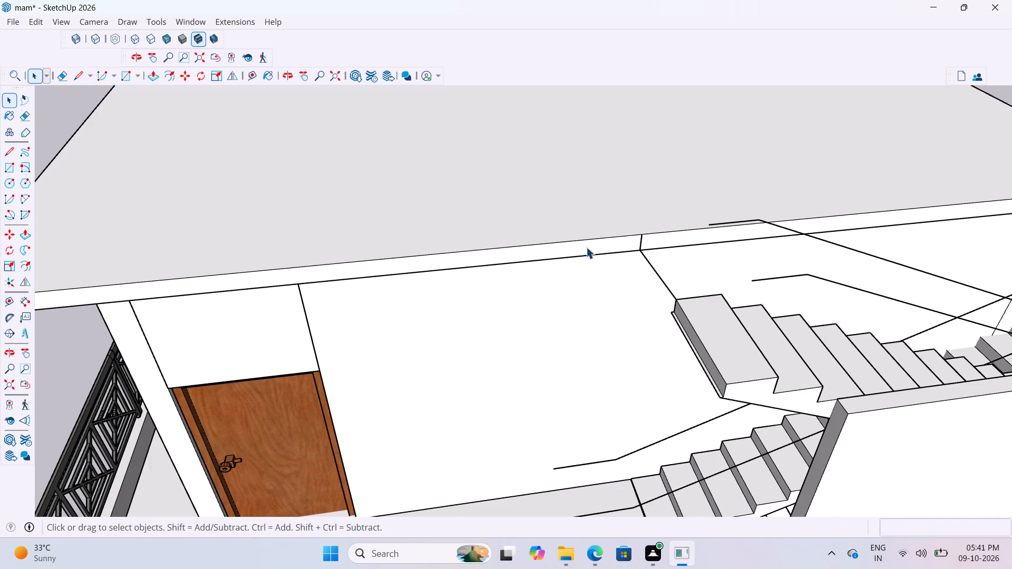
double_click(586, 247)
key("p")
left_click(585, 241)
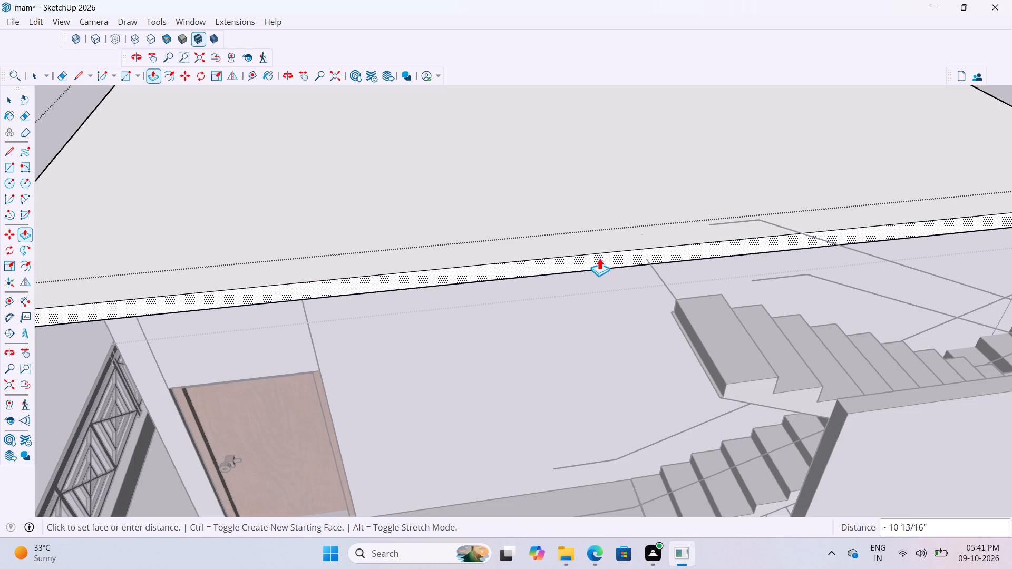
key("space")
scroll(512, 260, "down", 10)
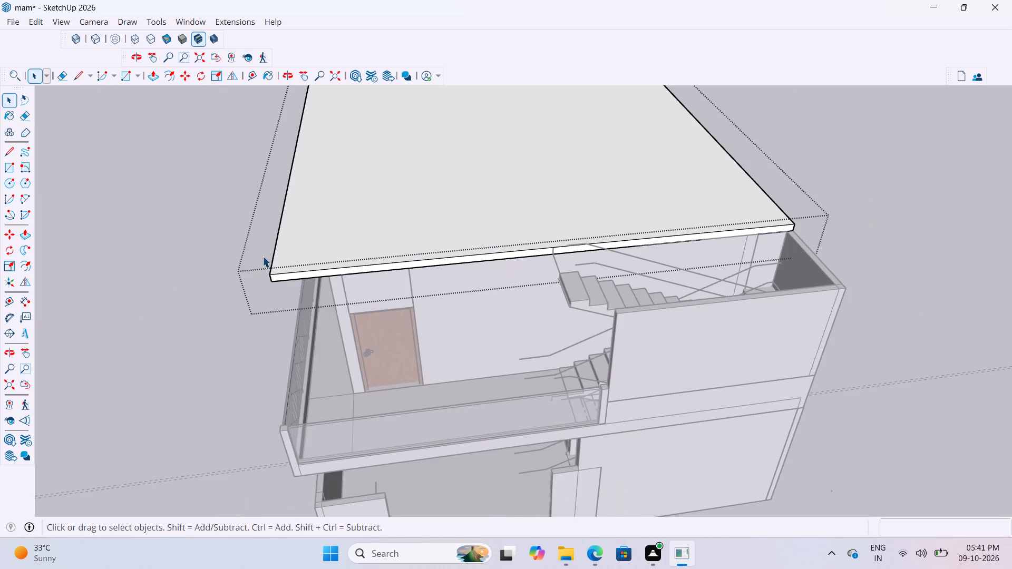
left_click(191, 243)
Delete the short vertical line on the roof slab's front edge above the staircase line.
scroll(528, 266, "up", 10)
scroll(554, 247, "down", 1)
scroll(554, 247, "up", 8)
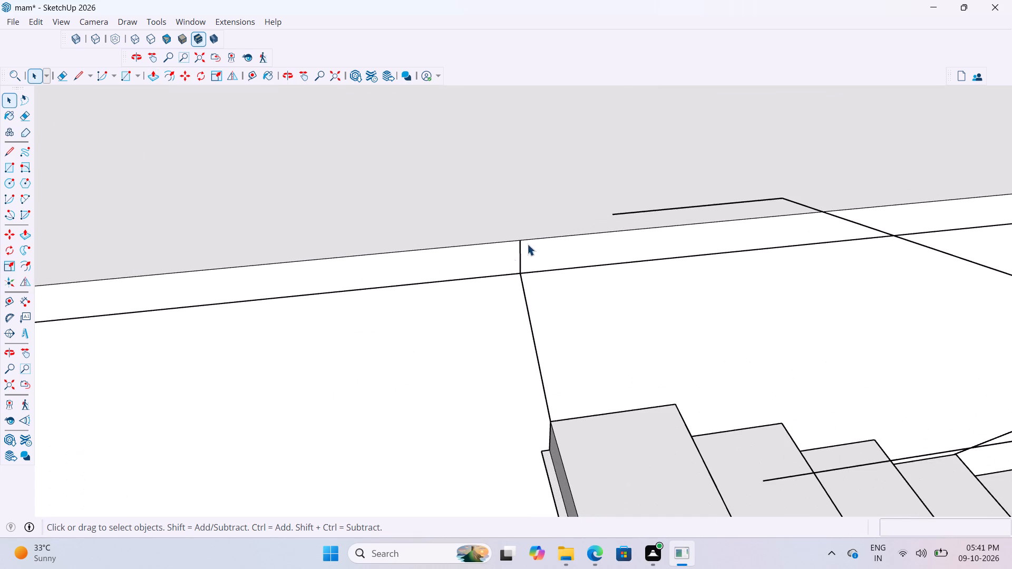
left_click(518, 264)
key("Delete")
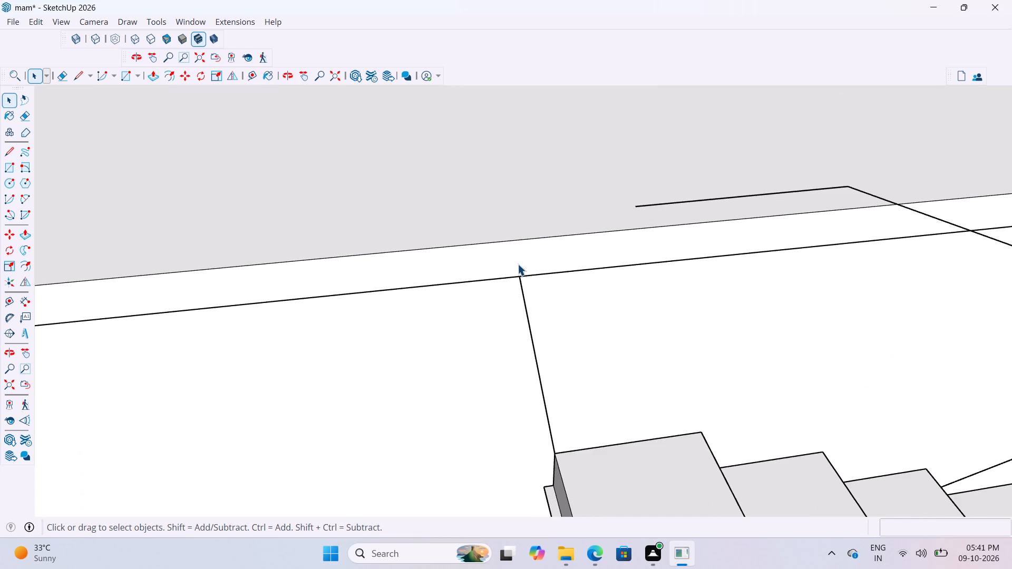
Open the roof slab for editing and split its front edge face with a line upward from the end of the staircase line.
double_click(489, 263)
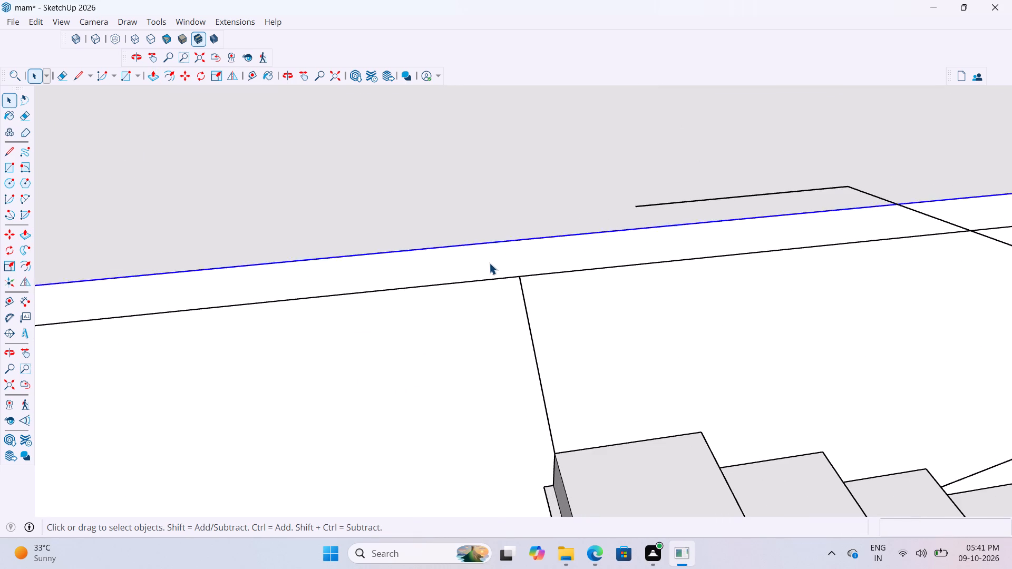
key("l")
left_click(523, 276)
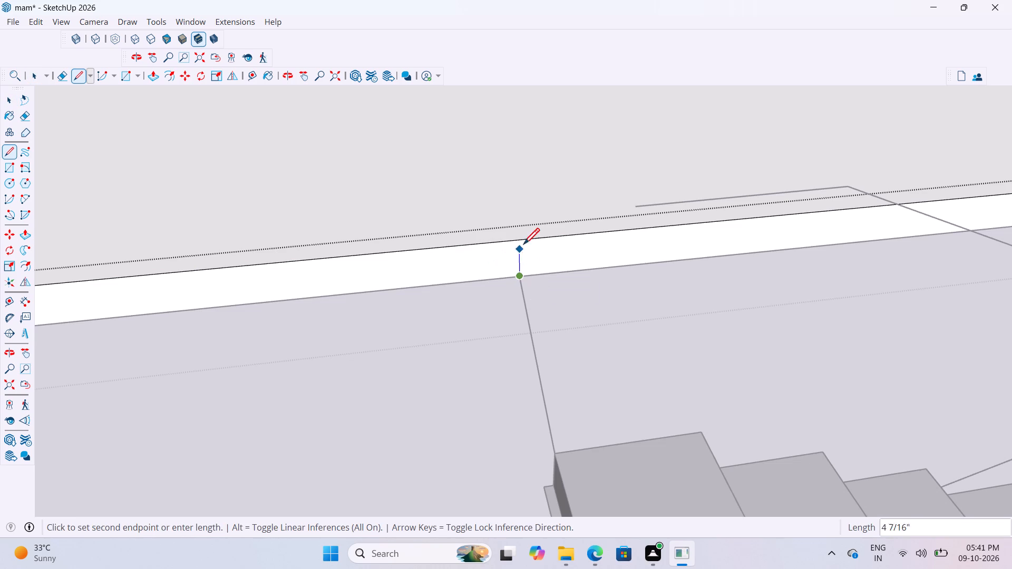
left_click(522, 240)
key("space")
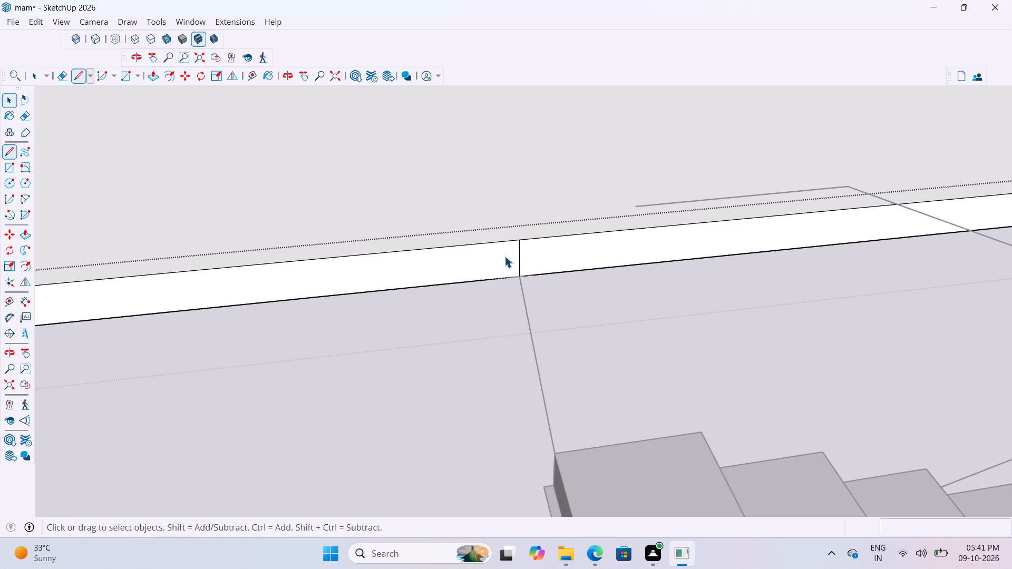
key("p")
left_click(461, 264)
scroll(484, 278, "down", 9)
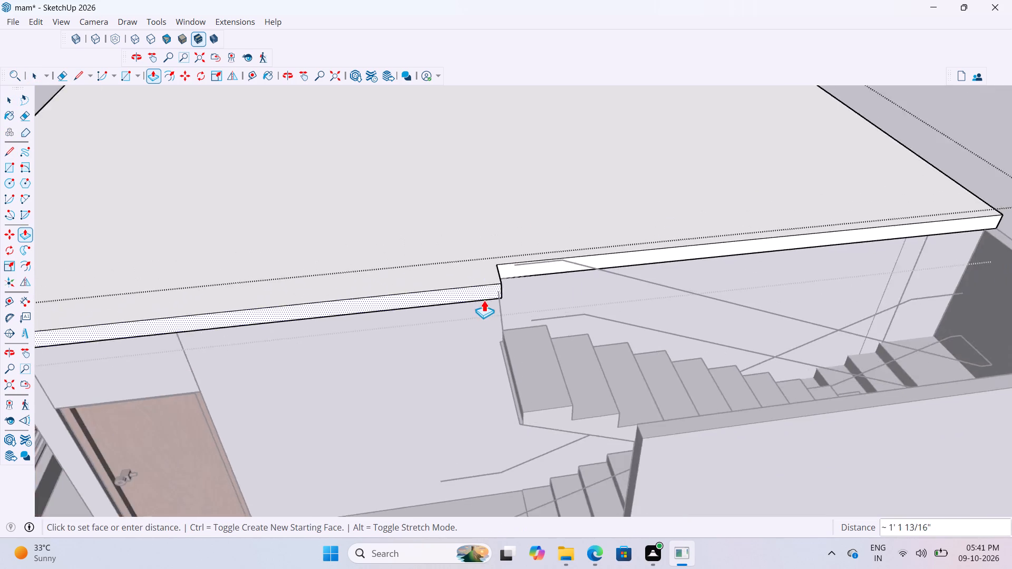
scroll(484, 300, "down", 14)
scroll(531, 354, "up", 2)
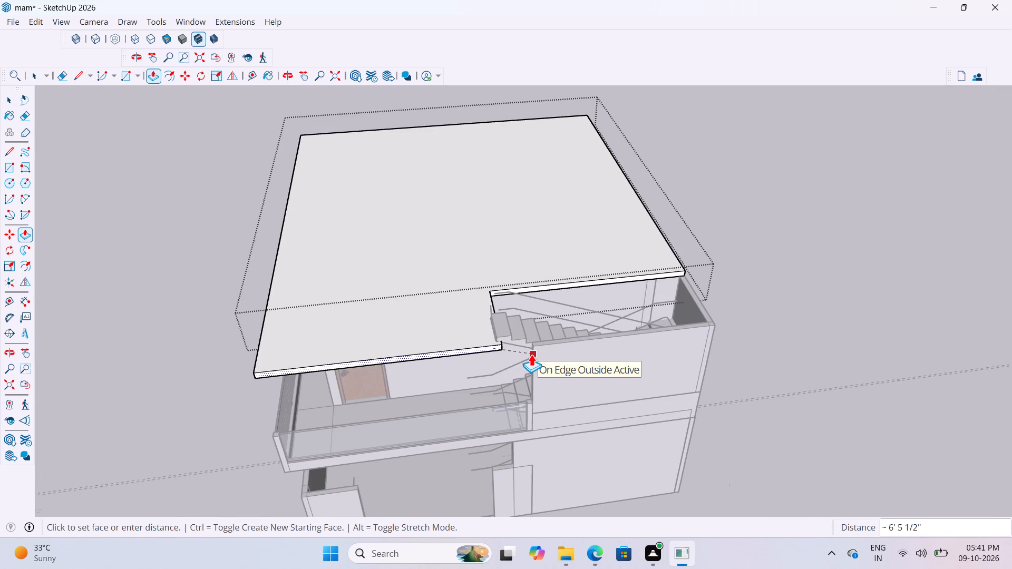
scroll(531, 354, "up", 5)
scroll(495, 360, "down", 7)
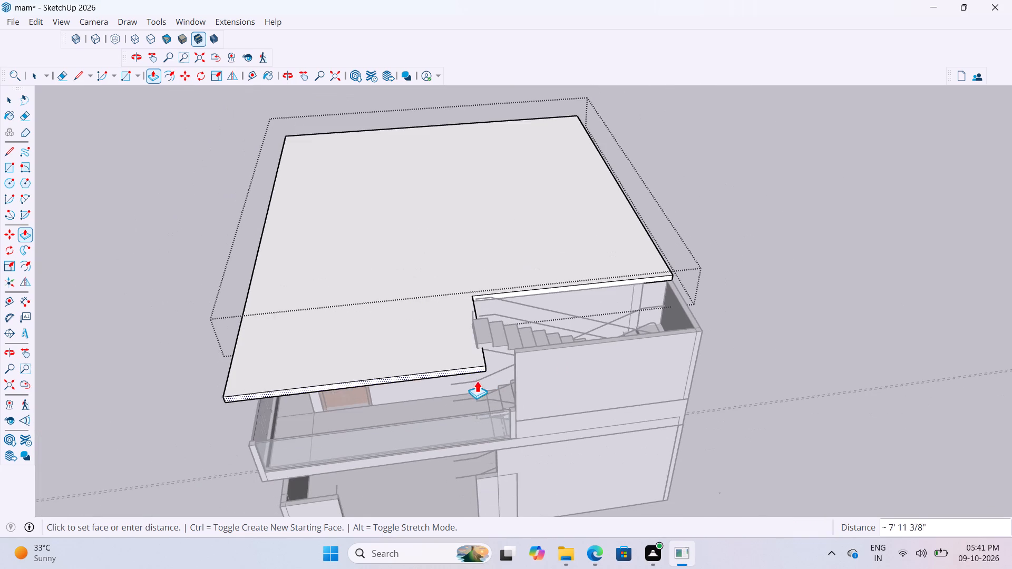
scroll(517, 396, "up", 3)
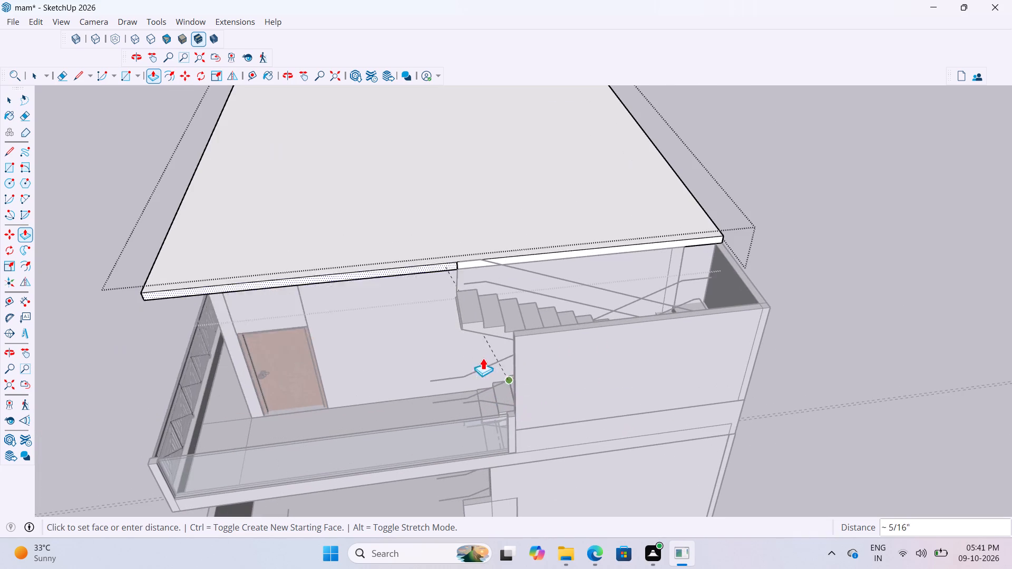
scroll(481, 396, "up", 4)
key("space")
Push/pull the roof slab's front edge section above the wooden door outward about 6' 5 1/2" and leave the slab's editing.
middle_click_drag(488, 292, 549, 291)
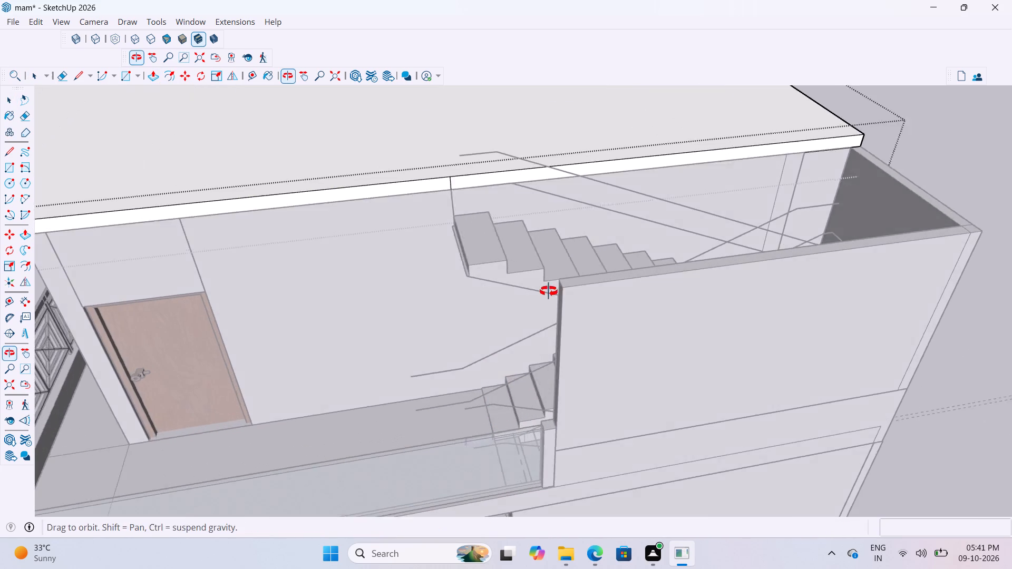
middle_click_drag(549, 291, 580, 301)
scroll(553, 245, "up", 3)
scroll(468, 228, "down", 2)
middle_click_drag(462, 228, 389, 211)
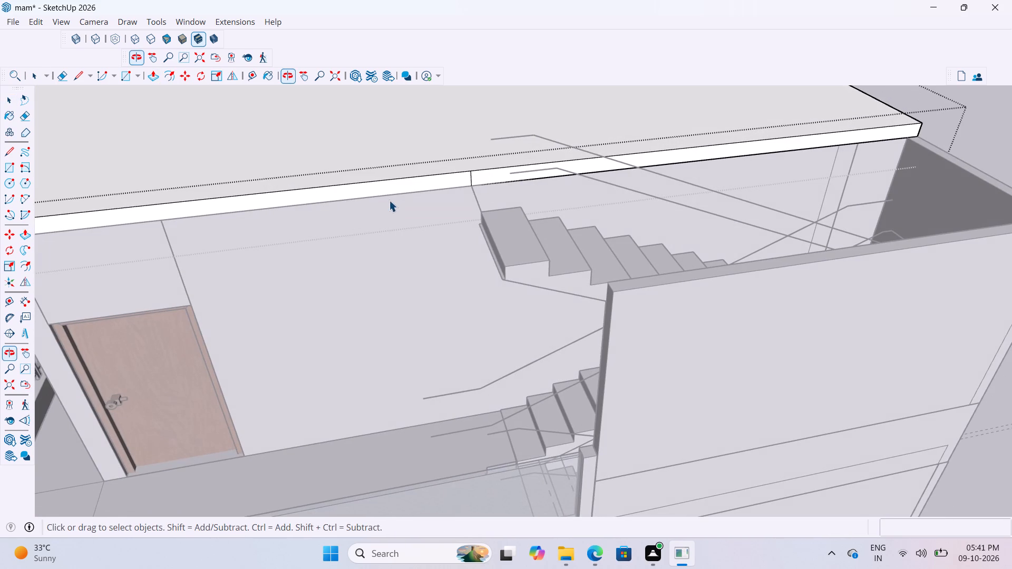
key("p")
left_click(397, 187)
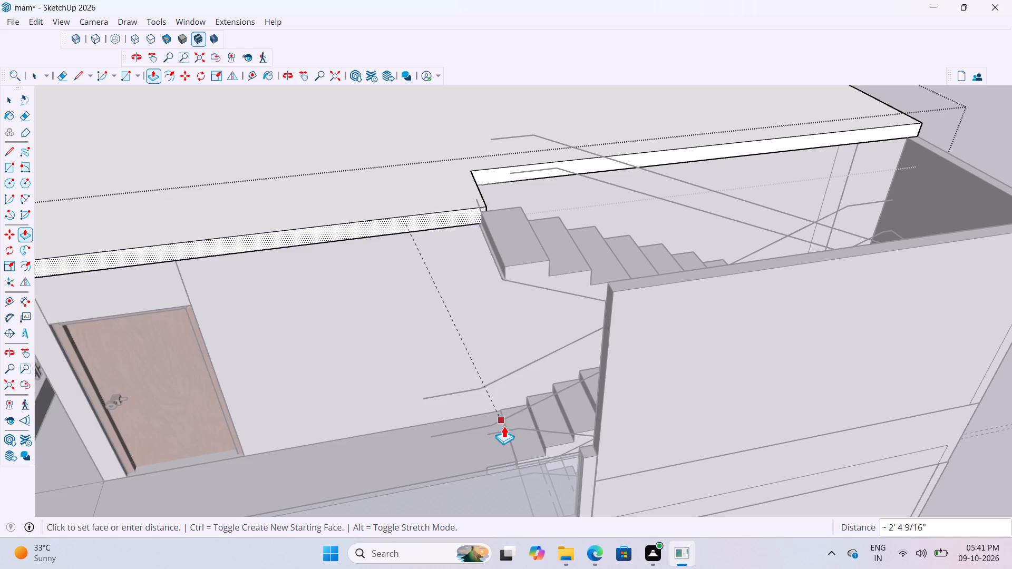
scroll(565, 410, "down", 9)
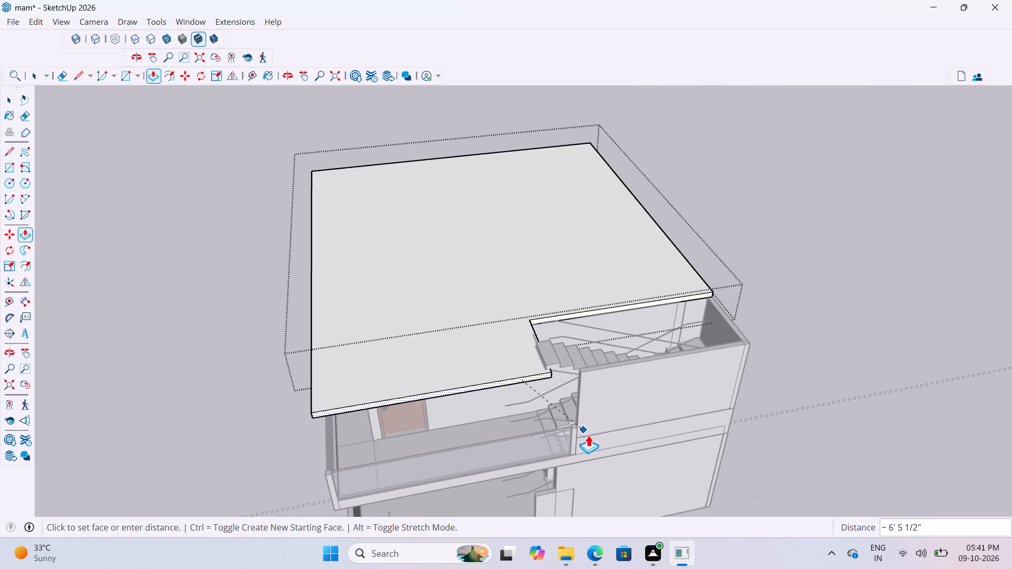
left_click(604, 475)
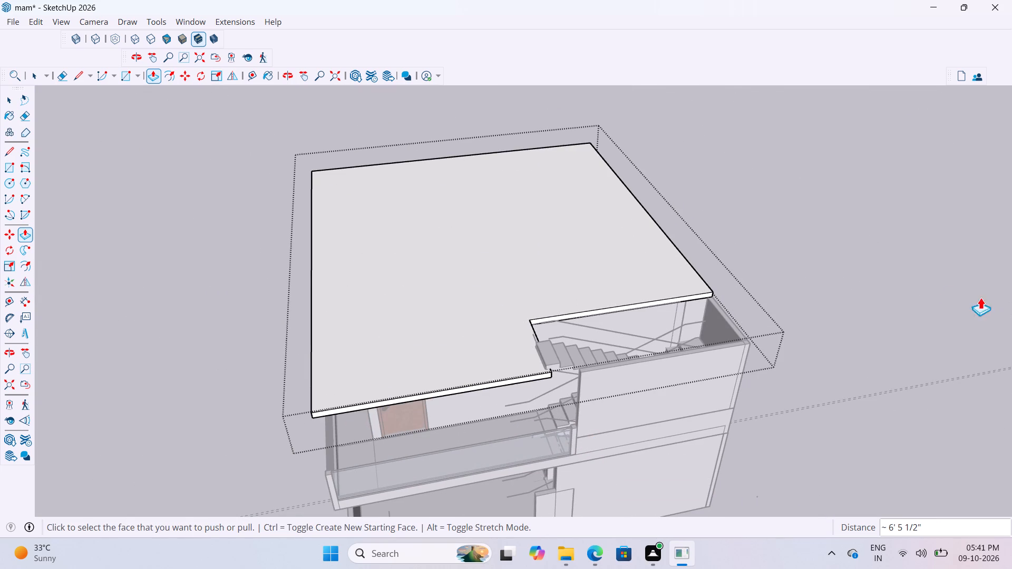
key("space")
left_click(832, 254)
Open the staircase and its upper flight for editing at the top step beside the roof slab.
scroll(610, 362, "up", 6)
scroll(541, 363, "down", 1)
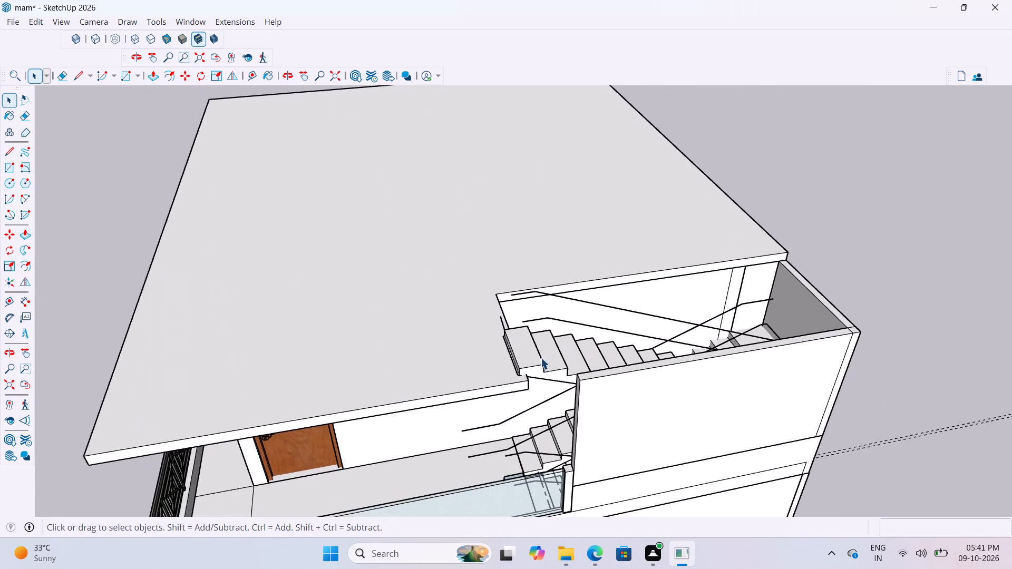
middle_click_drag(541, 355, 552, 279)
scroll(390, 334, "up", 4)
scroll(729, 183, "down", 5)
middle_click_drag(683, 208, 645, 223)
scroll(530, 265, "up", 3)
scroll(659, 242, "up", 4)
double_click(659, 242)
scroll(658, 242, "up", 2)
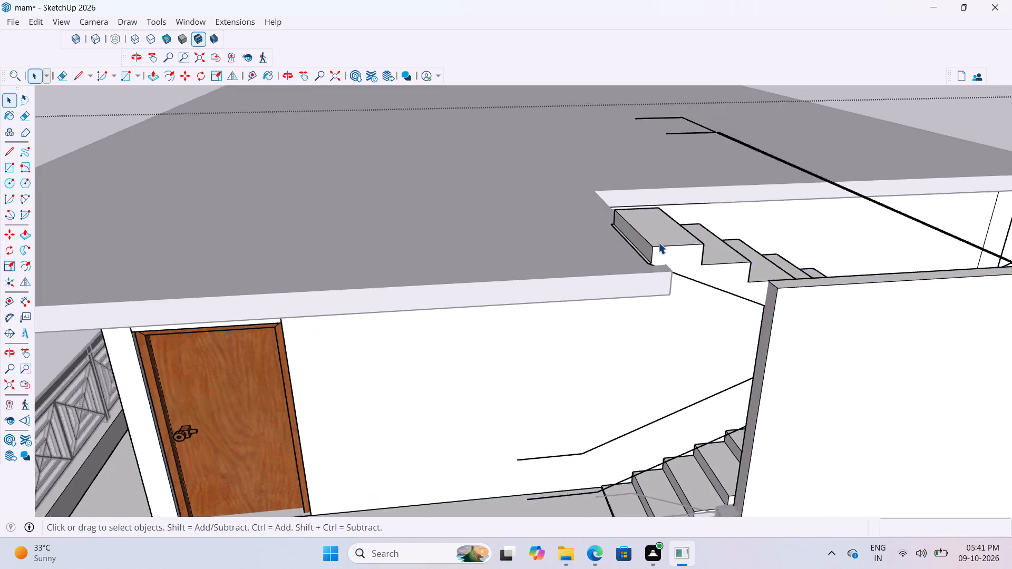
scroll(658, 242, "up", 5)
middle_click_drag(656, 244, 655, 263)
scroll(644, 280, "up", 6)
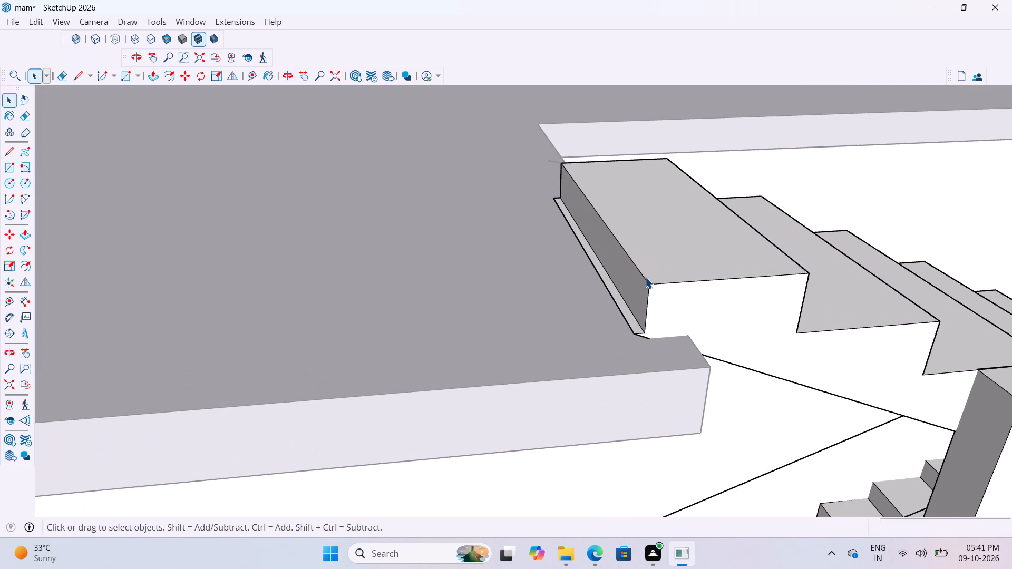
key("p")
key("space")
double_click(635, 286)
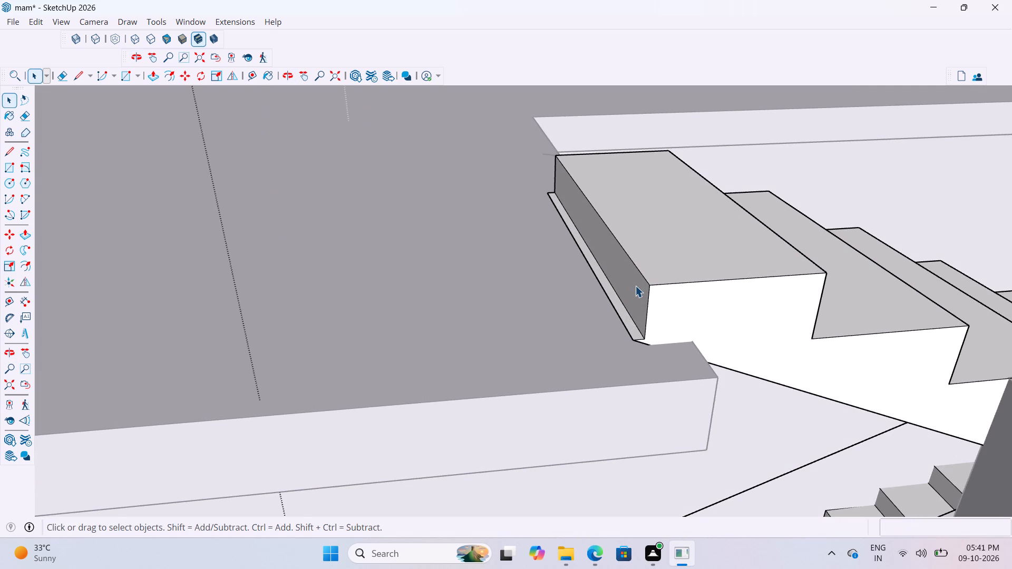
key("p")
key("space")
Erase the outer side edge of the top step's tread, removing the tread and side faces it bounds.
middle_click_drag(660, 265, 628, 299)
left_click(689, 291)
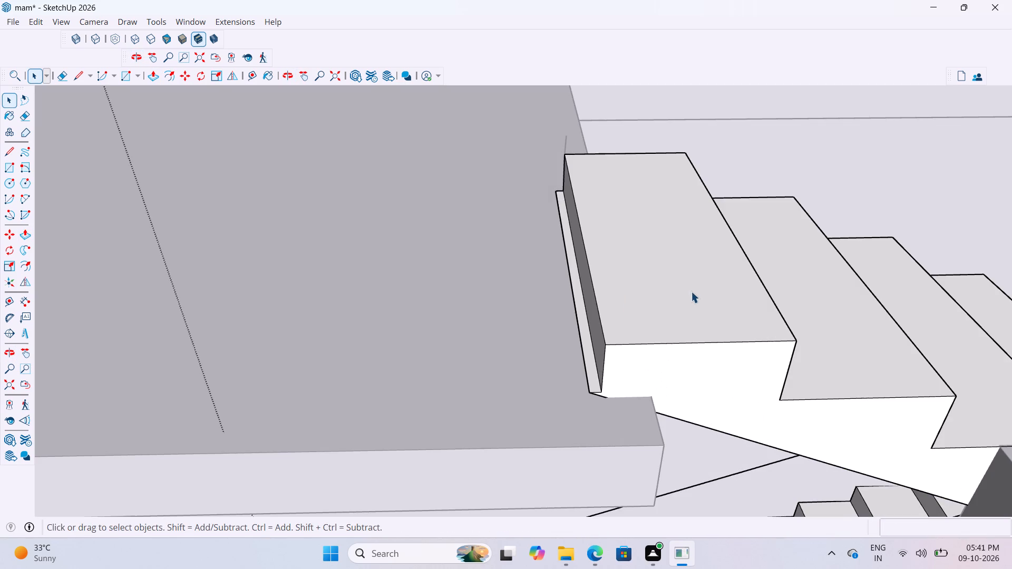
scroll(591, 310, "down", 4)
middle_click_drag(680, 319, 591, 340)
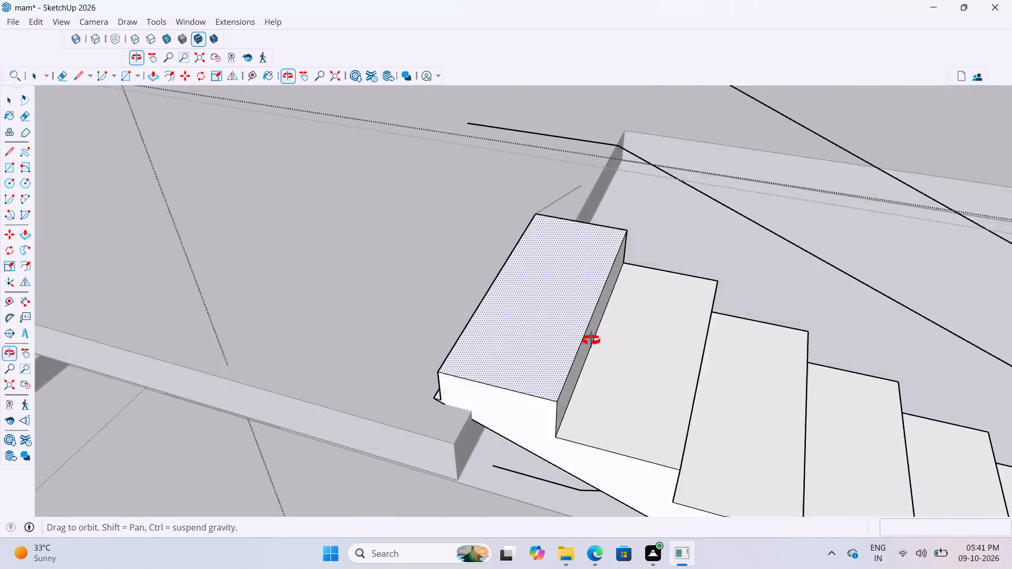
middle_click_drag(591, 340, 616, 336)
scroll(615, 331, "up", 2)
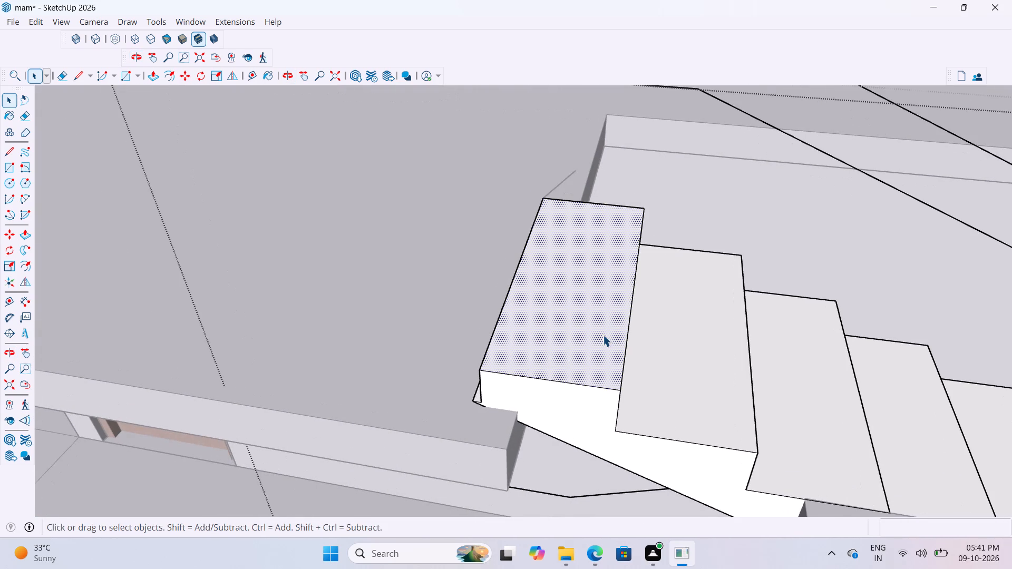
key("e")
left_click_drag(608, 296, 579, 398)
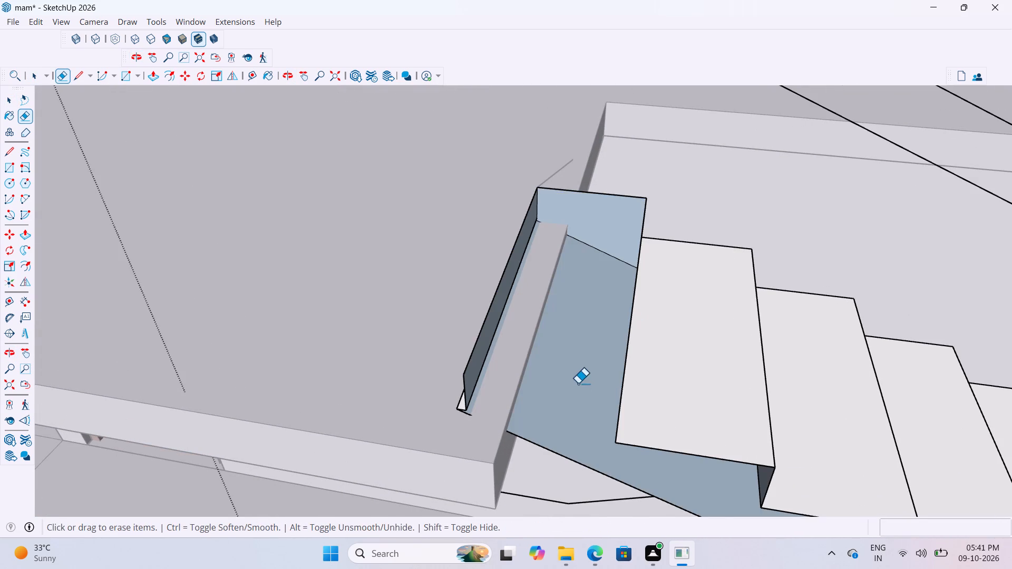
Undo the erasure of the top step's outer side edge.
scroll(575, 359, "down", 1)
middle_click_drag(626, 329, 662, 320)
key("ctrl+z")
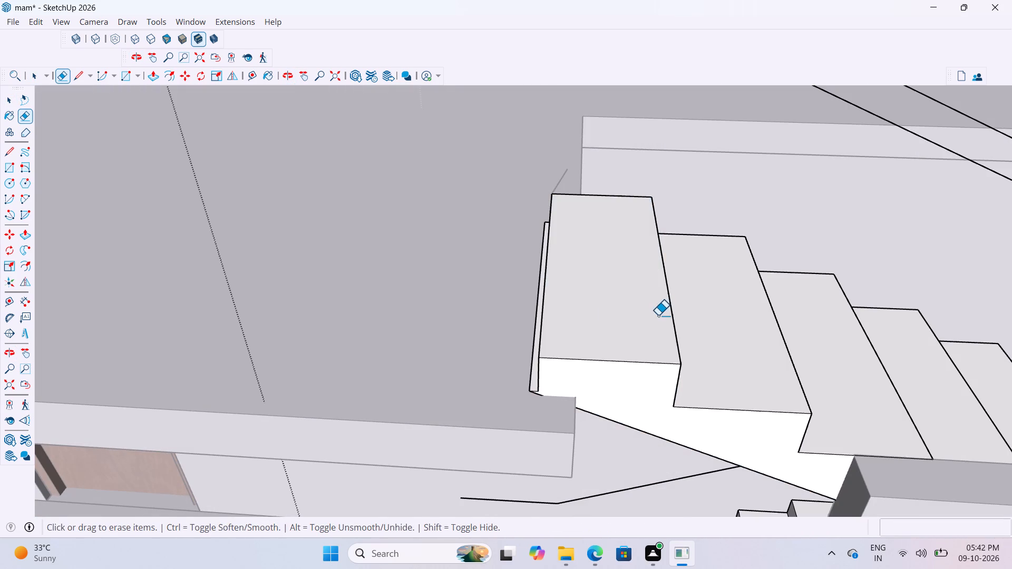
Examine how the top step meets the roof slab at the stairwell, and leave the staircase's editing.
scroll(550, 324, "down", 4)
middle_click_drag(577, 325, 650, 322)
scroll(624, 342, "up", 11)
scroll(523, 362, "down", 4)
scroll(563, 377, "down", 4)
middle_click_drag(727, 354, 651, 371)
scroll(551, 338, "down", 2)
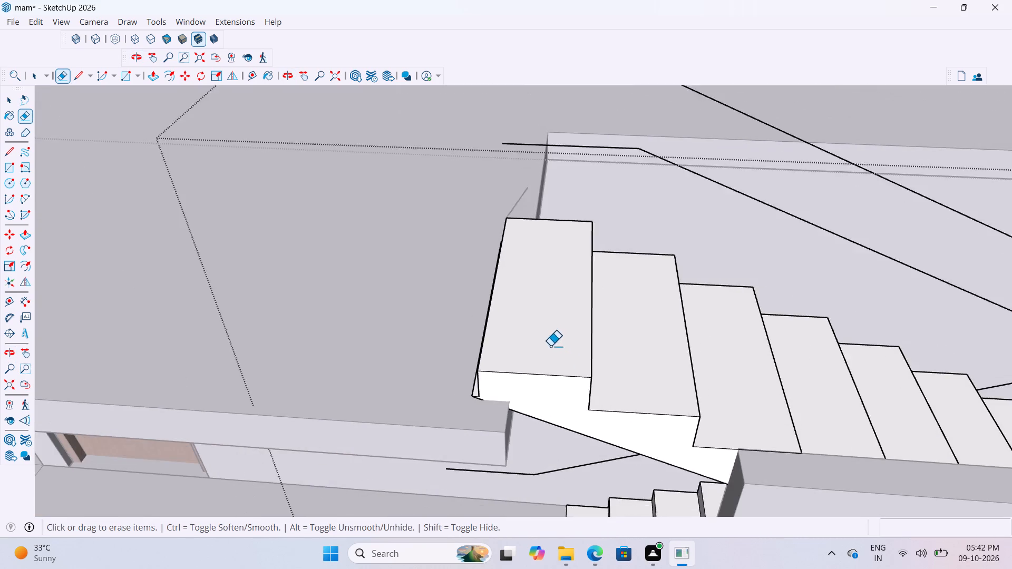
scroll(550, 346, "down", 6)
middle_click_drag(562, 345, 591, 349)
key("space")
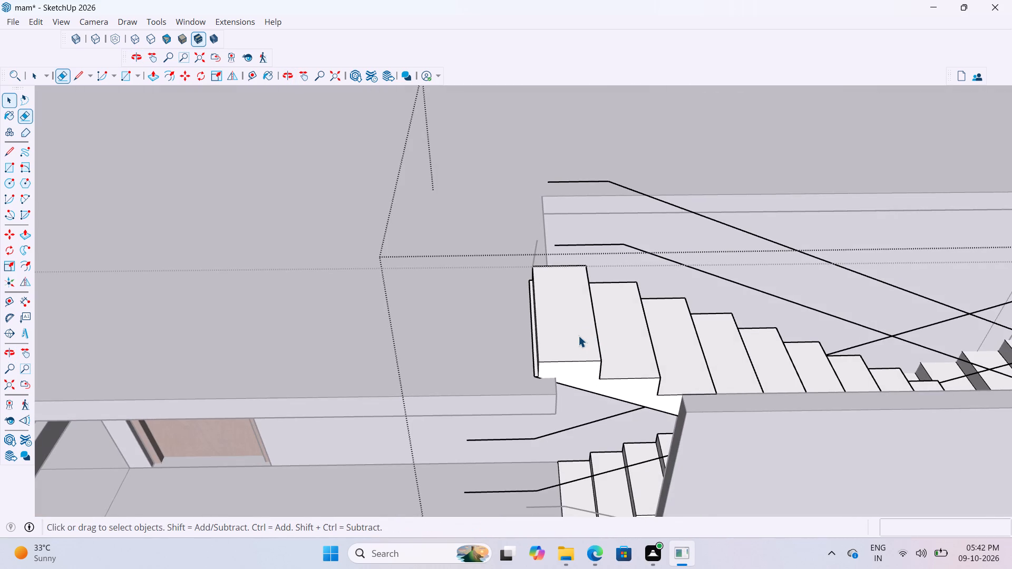
key("space")
left_click(576, 336)
scroll(489, 367, "down", 16)
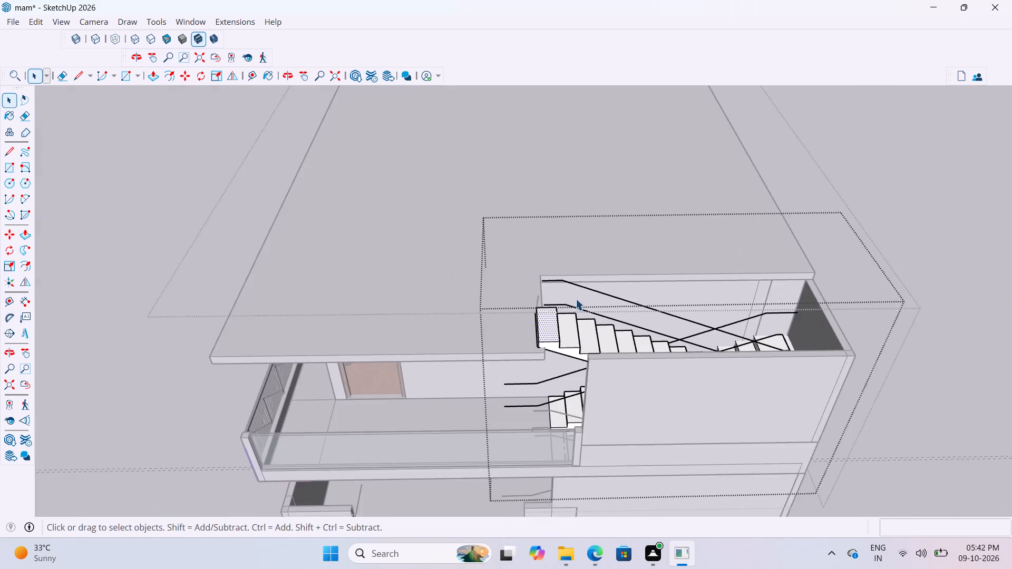
scroll(576, 299, "down", 4)
left_click(865, 252)
scroll(562, 345, "up", 8)
middle_click_drag(555, 325, 634, 347)
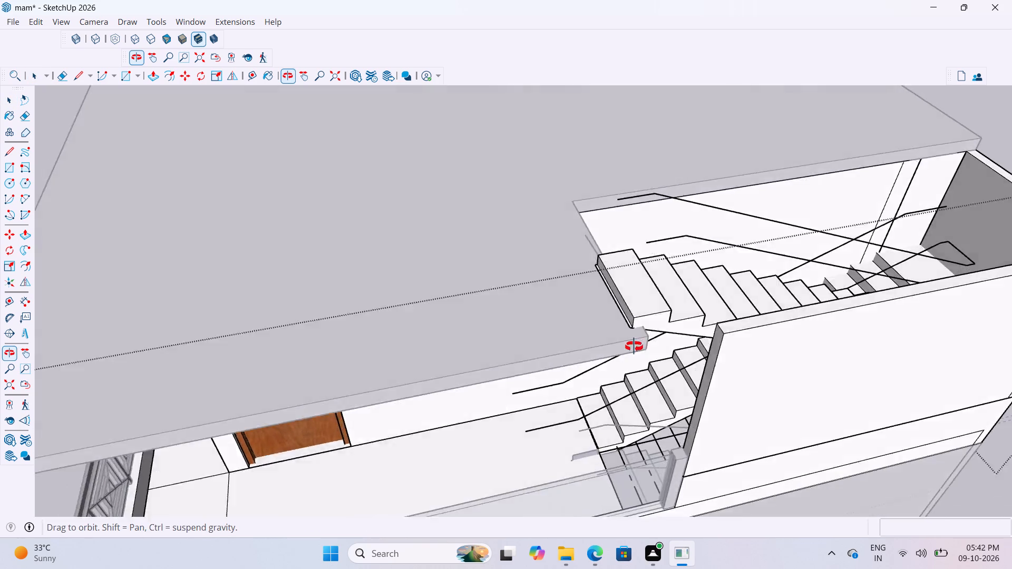
middle_click_drag(634, 347, 609, 358)
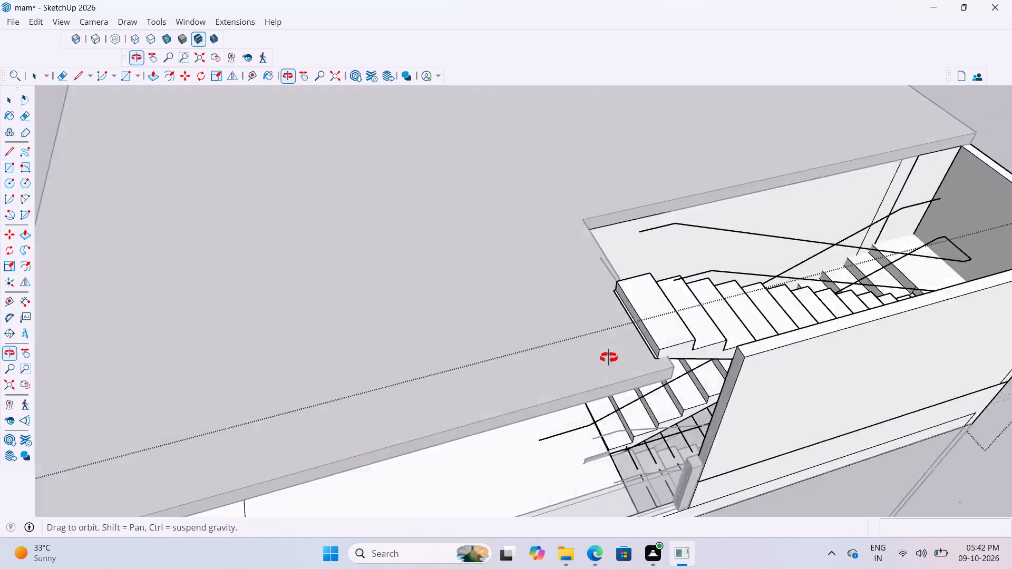
middle_click_drag(609, 358, 558, 346)
Reopen the staircase and split its side face with a line from the foot of the top riser down to the sloping underside edge.
scroll(544, 324, "up", 11)
scroll(660, 319, "up", 1)
middle_click_drag(660, 319, 630, 301)
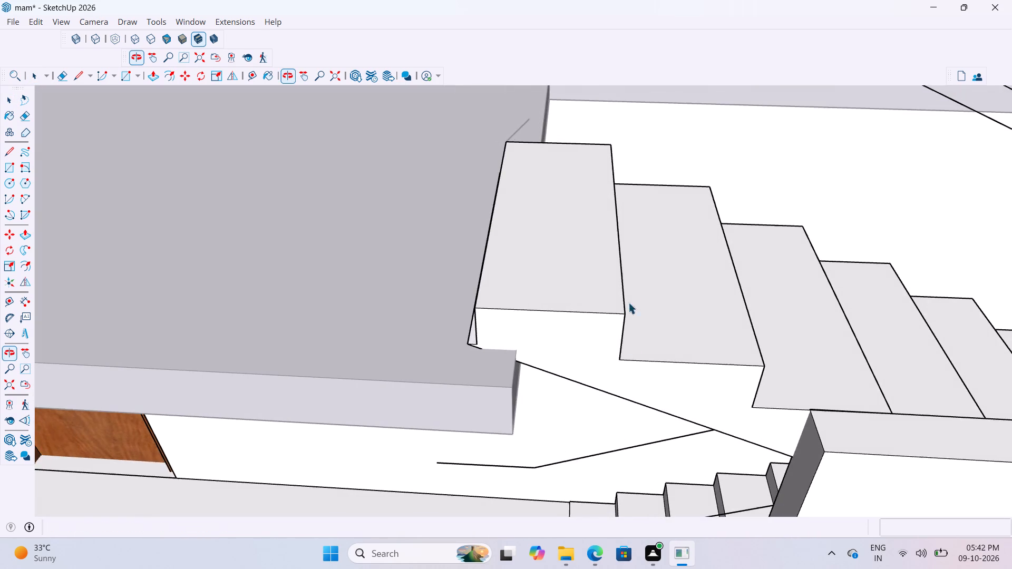
scroll(624, 373, "up", 3)
double_click(605, 342)
key("l")
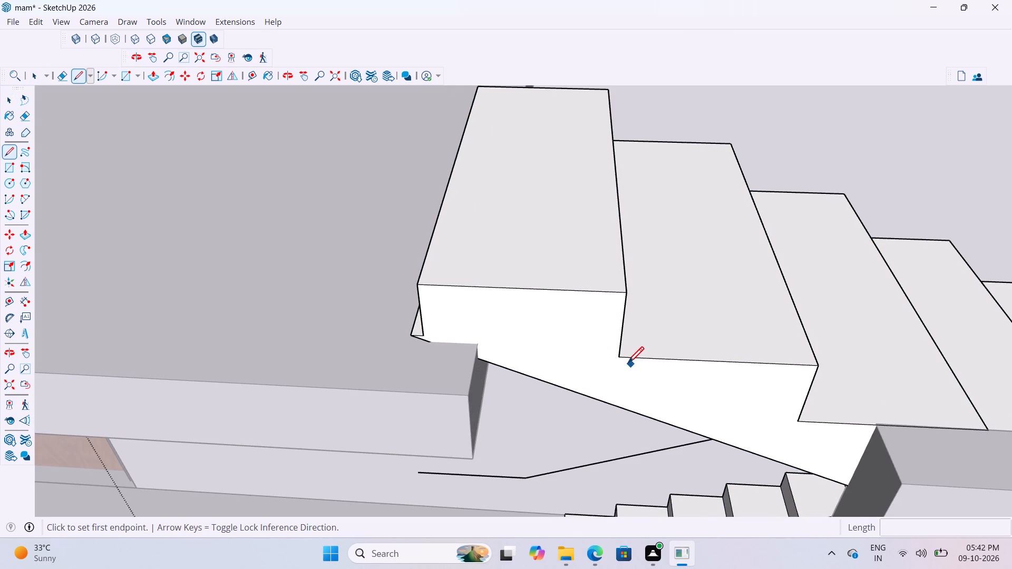
left_click(617, 358)
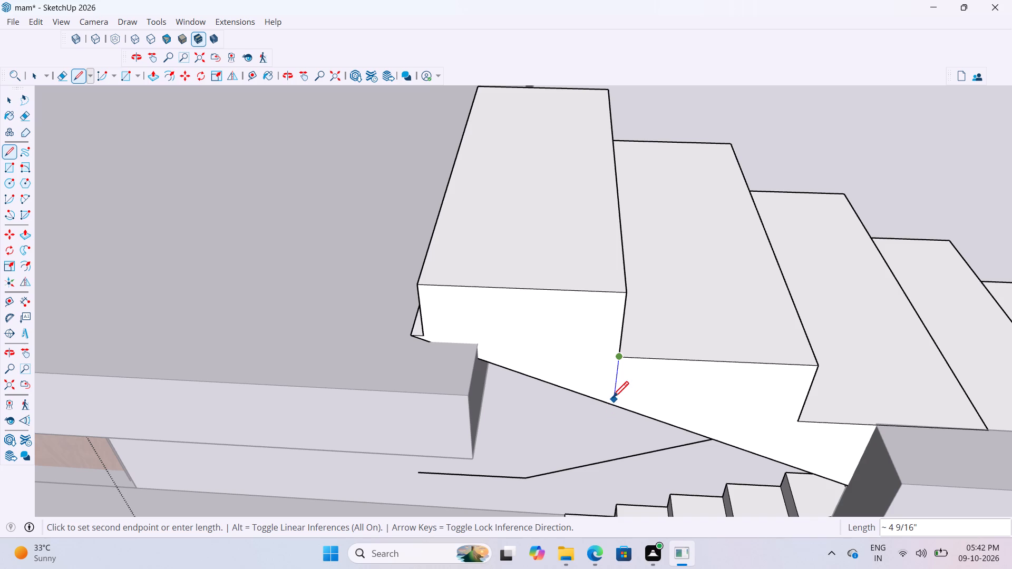
left_click(612, 406)
key("space")
key("space")
Delete the top step's split-off side face and its tread face.
left_click(586, 346)
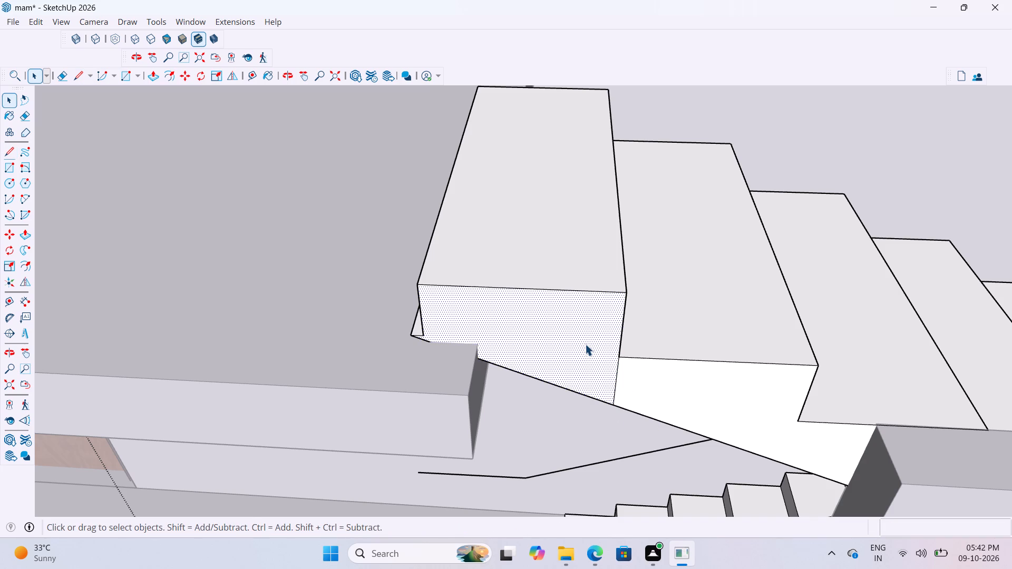
key("Delete")
middle_click_drag(622, 307, 693, 248)
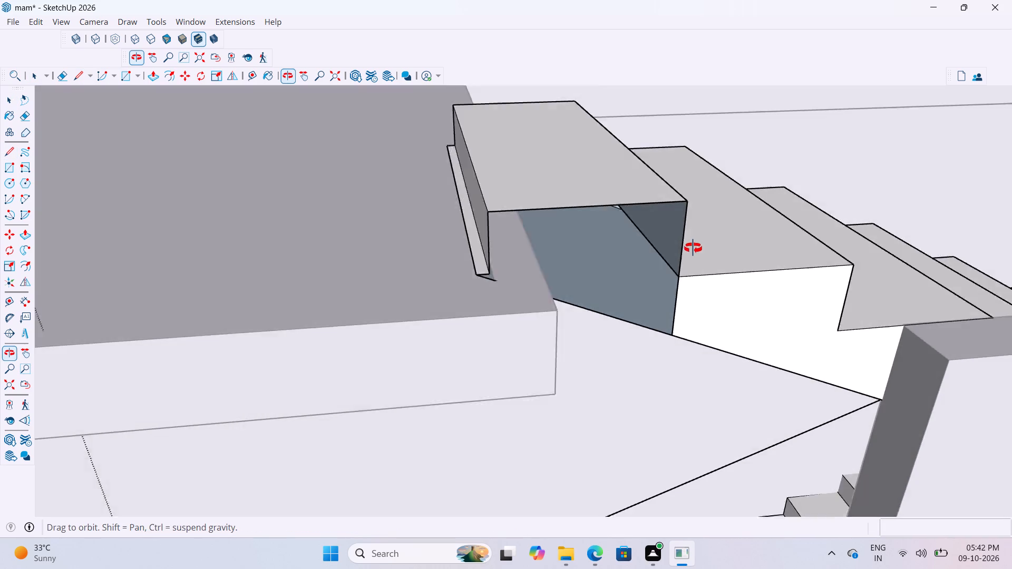
middle_click_drag(693, 248, 666, 274)
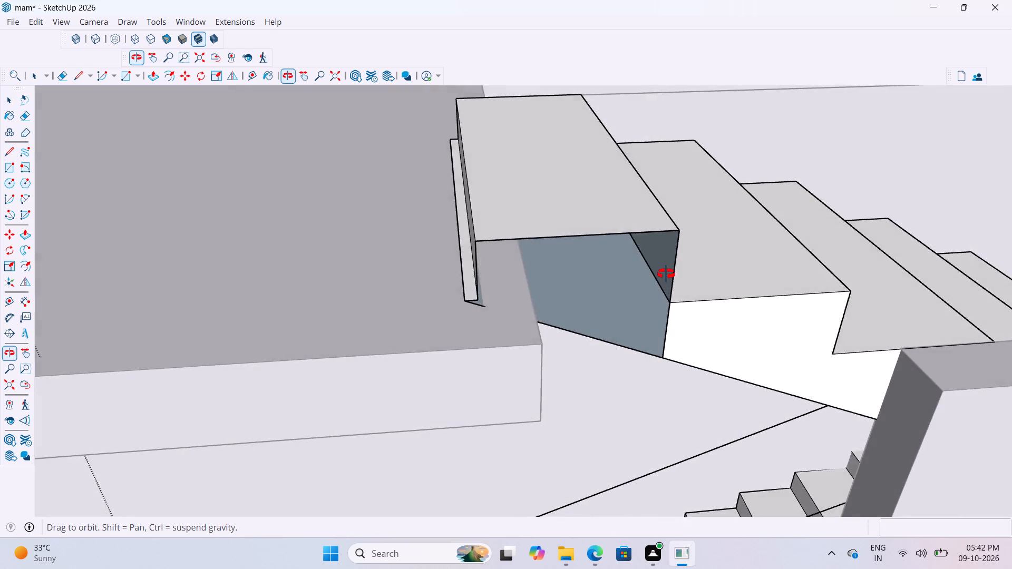
middle_click_drag(666, 274, 661, 275)
left_click(548, 213)
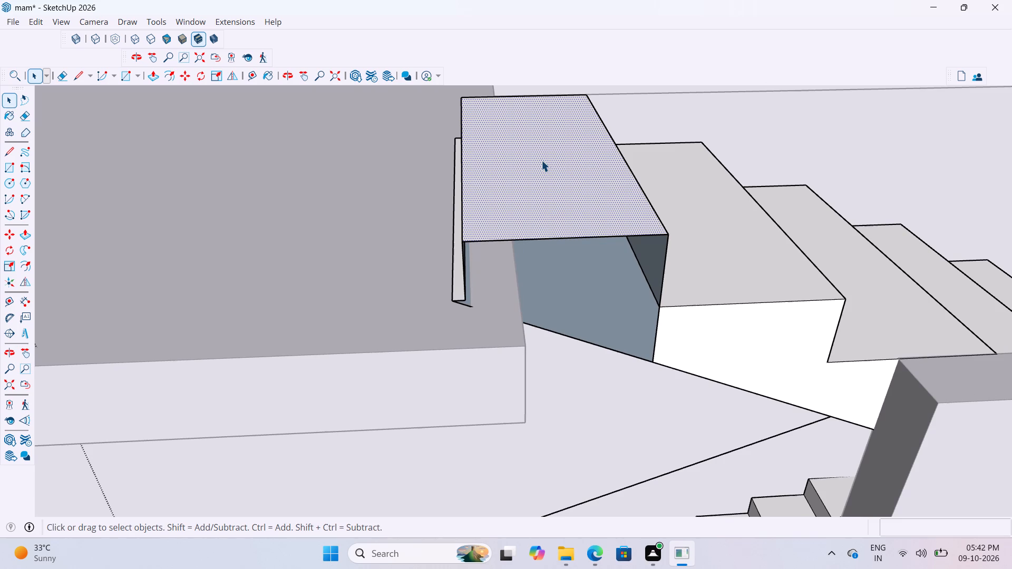
key("Delete")
Erase the top step's remaining upright and upper edges, together with the riser and end faces they bound.
middle_click_drag(588, 165, 623, 172)
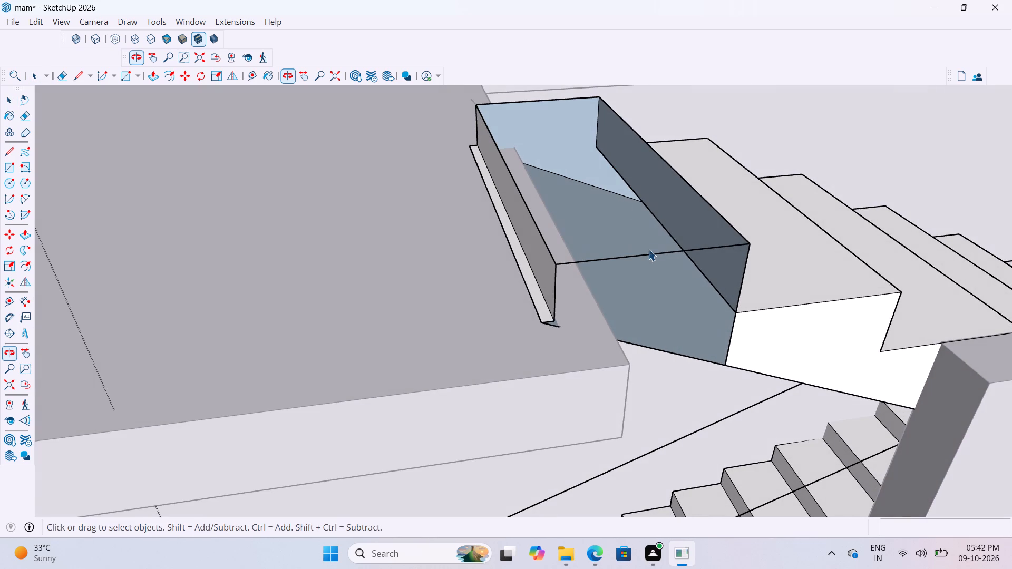
left_click(653, 252)
scroll(508, 271, "down", 9)
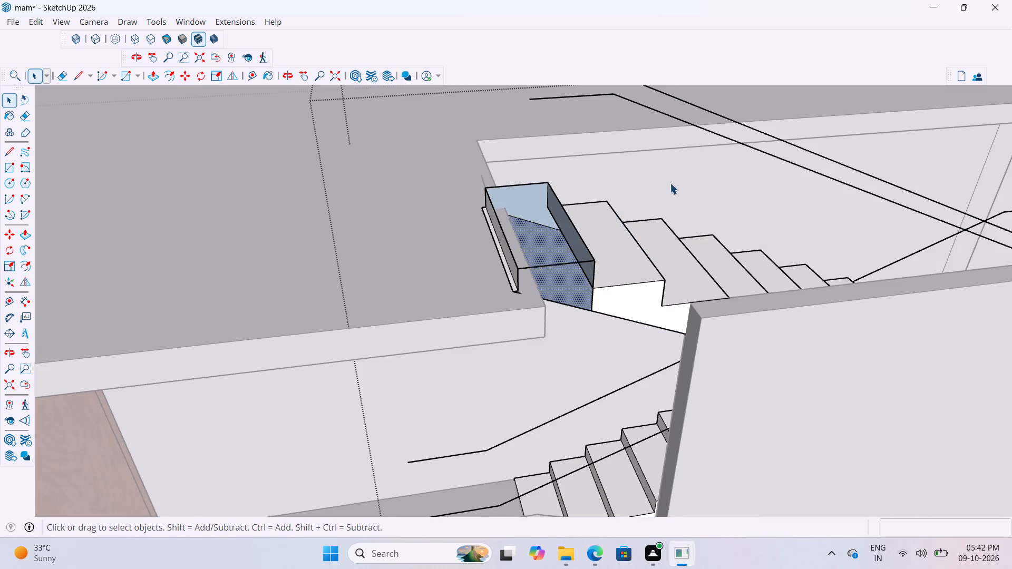
middle_click_drag(670, 183, 611, 237)
scroll(552, 200, "down", 10)
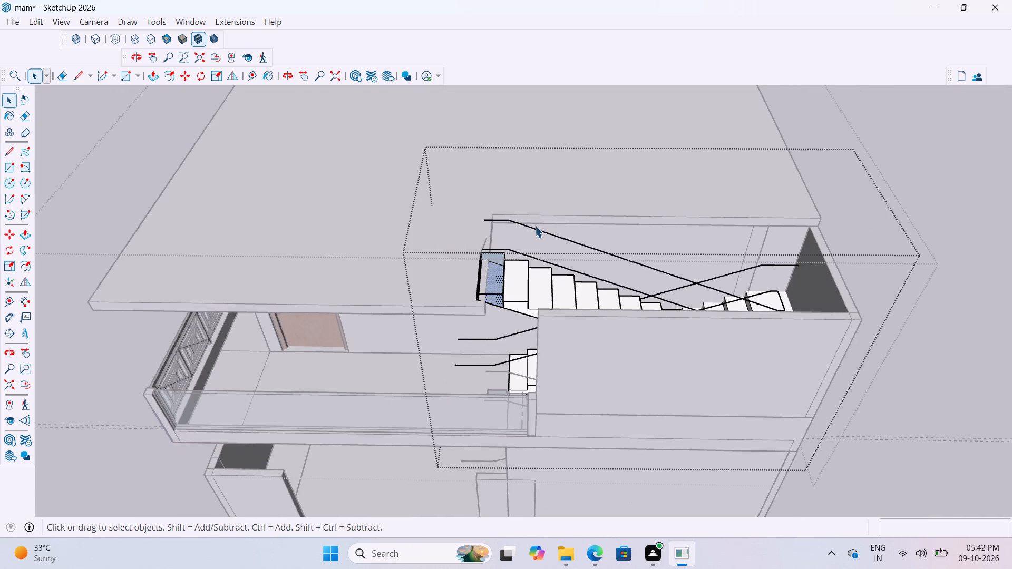
middle_click_drag(645, 392, 648, 348)
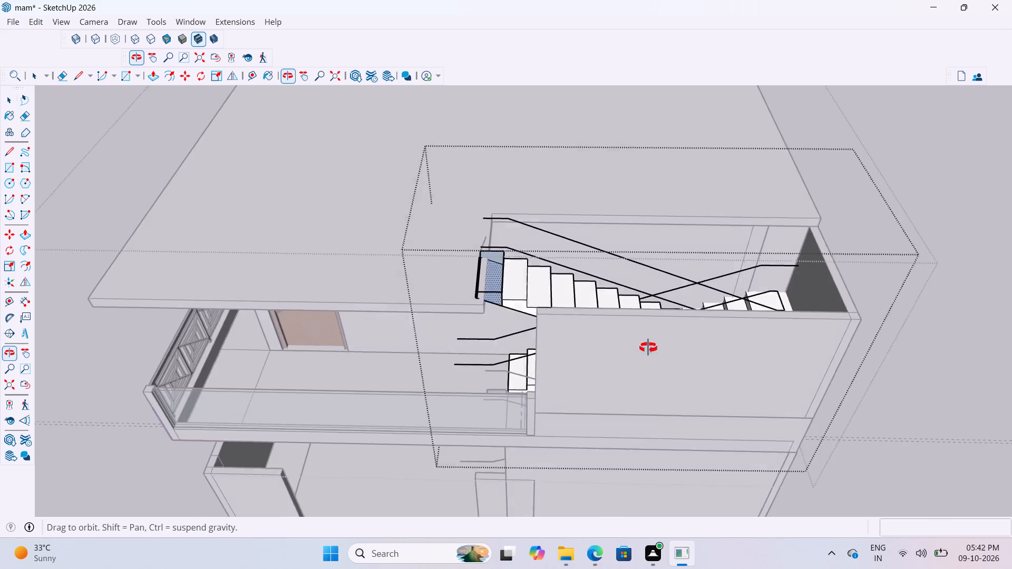
middle_click_drag(648, 348, 657, 241)
scroll(495, 169, "down", 4)
scroll(495, 155, "up", 13)
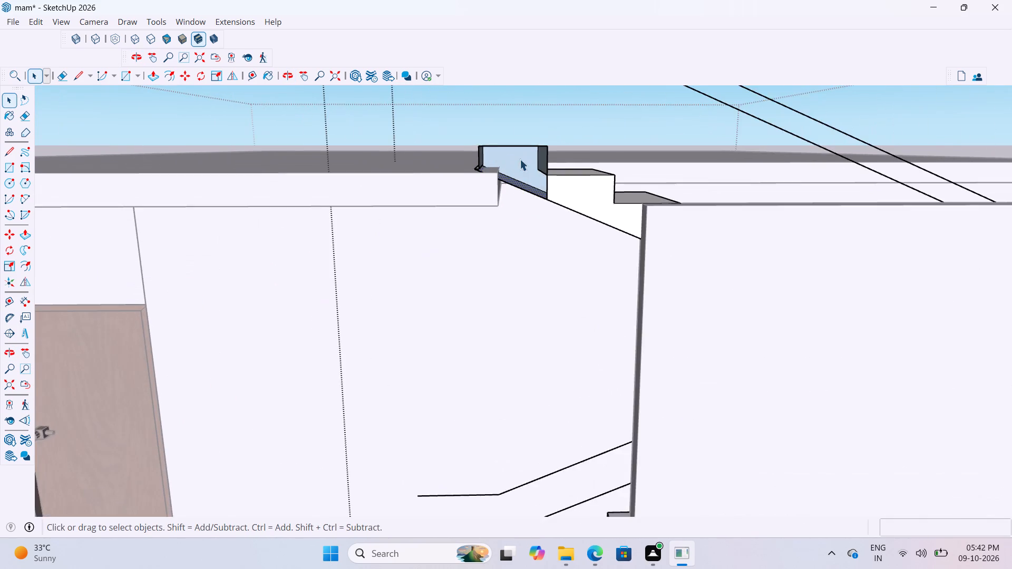
scroll(521, 160, "up", 1)
middle_click(522, 160)
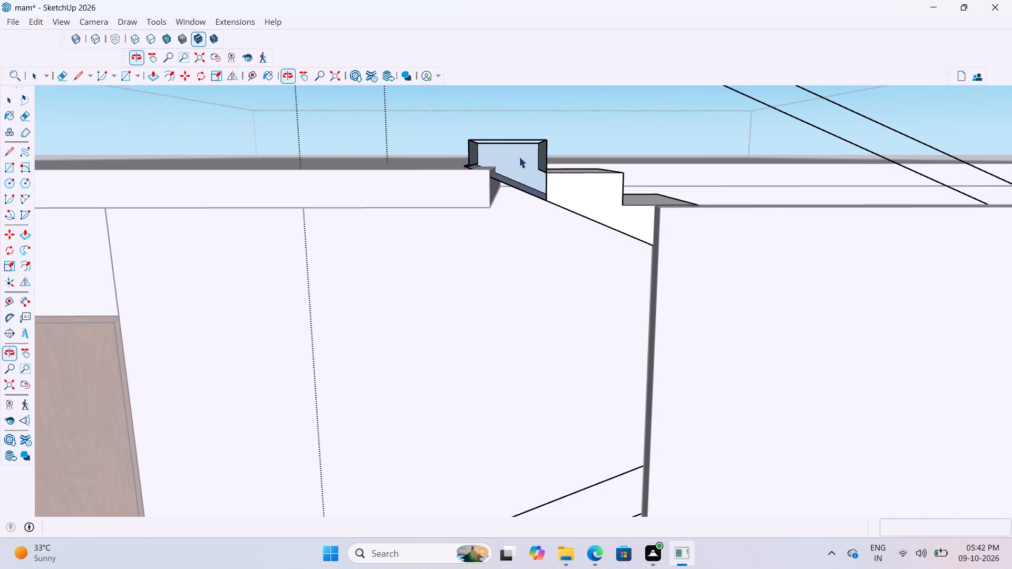
key("e")
left_click_drag(580, 150, 511, 152)
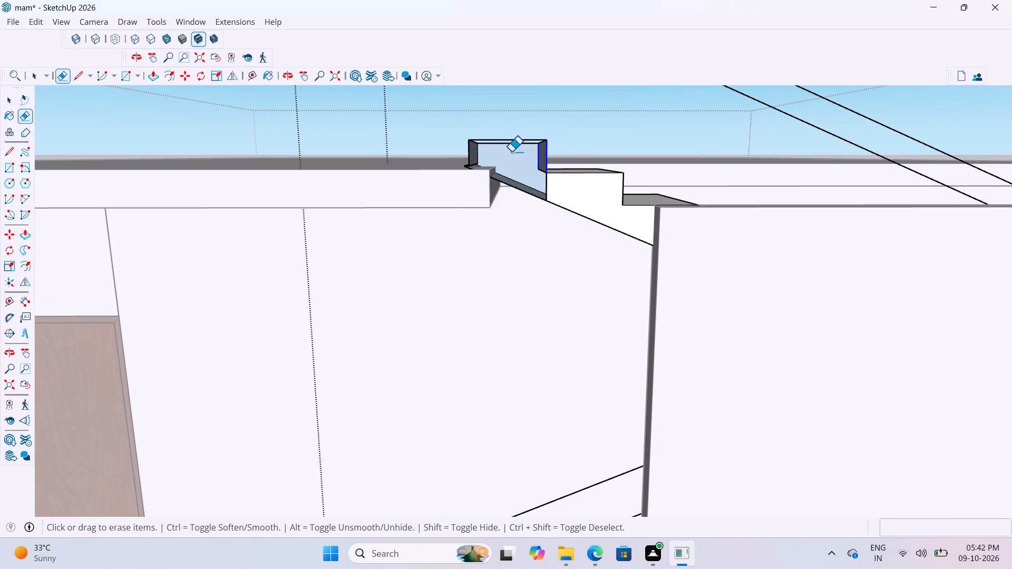
left_click_drag(511, 152, 437, 149)
left_click_drag(558, 134, 516, 146)
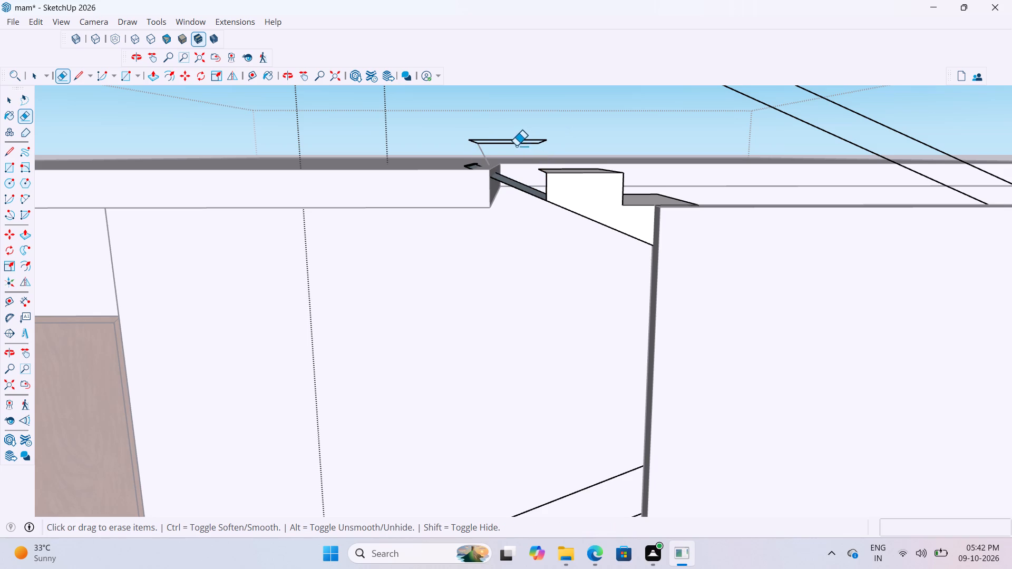
left_click_drag(516, 146, 542, 147)
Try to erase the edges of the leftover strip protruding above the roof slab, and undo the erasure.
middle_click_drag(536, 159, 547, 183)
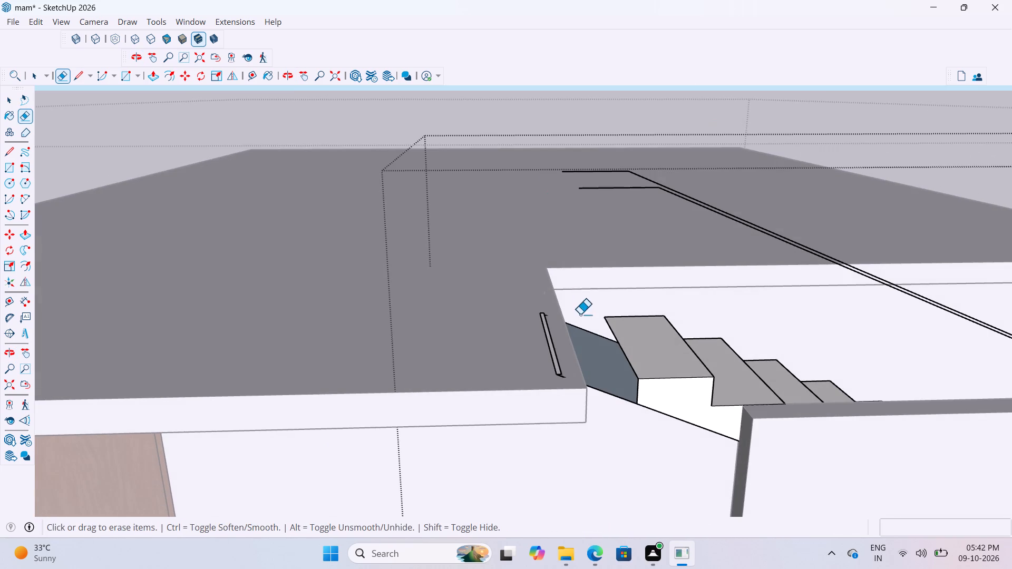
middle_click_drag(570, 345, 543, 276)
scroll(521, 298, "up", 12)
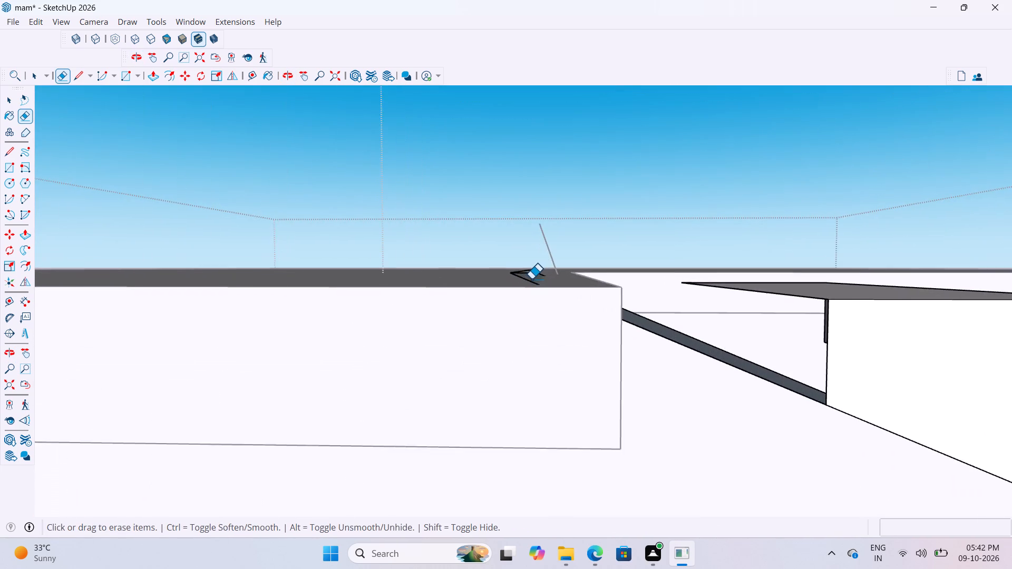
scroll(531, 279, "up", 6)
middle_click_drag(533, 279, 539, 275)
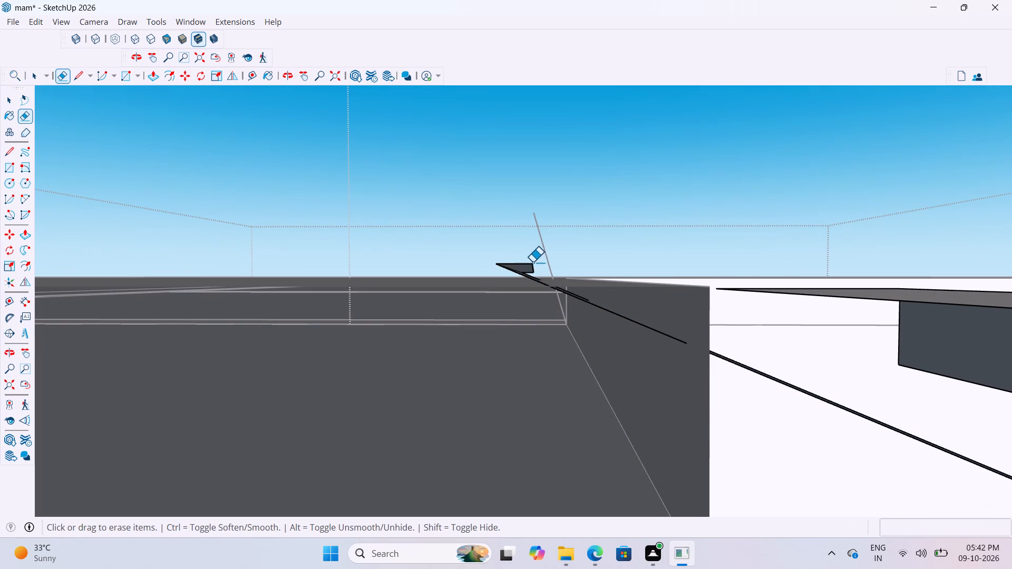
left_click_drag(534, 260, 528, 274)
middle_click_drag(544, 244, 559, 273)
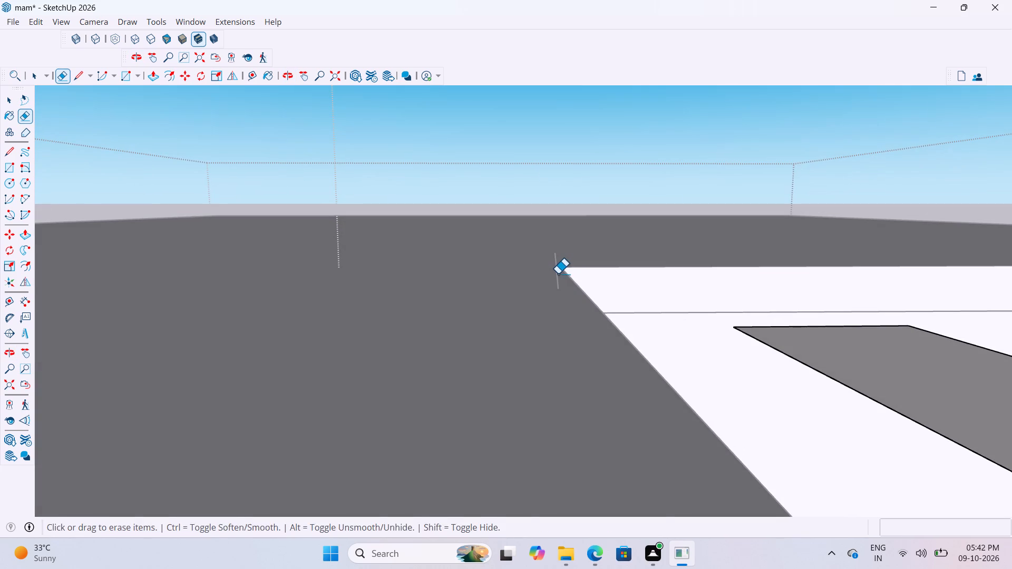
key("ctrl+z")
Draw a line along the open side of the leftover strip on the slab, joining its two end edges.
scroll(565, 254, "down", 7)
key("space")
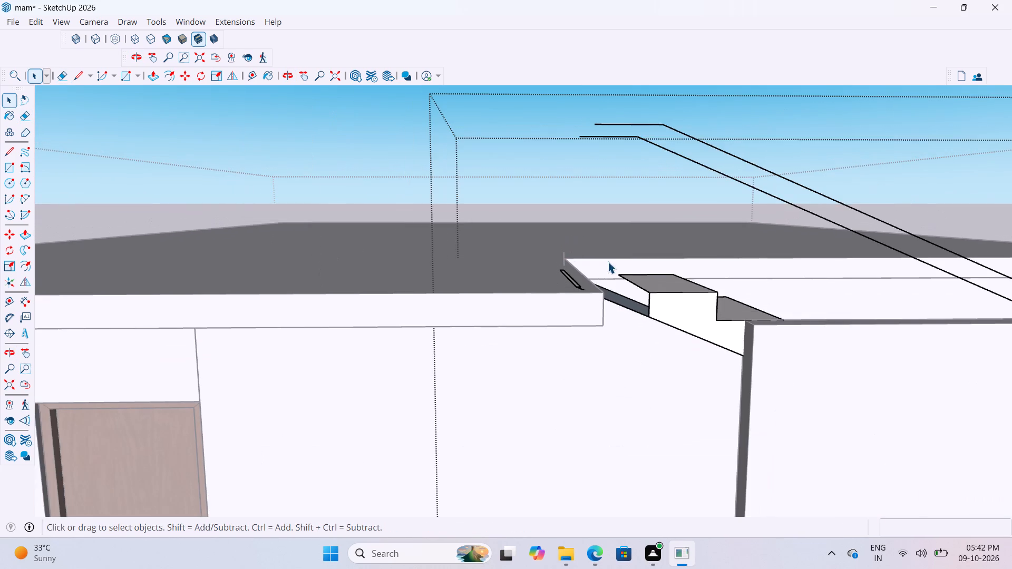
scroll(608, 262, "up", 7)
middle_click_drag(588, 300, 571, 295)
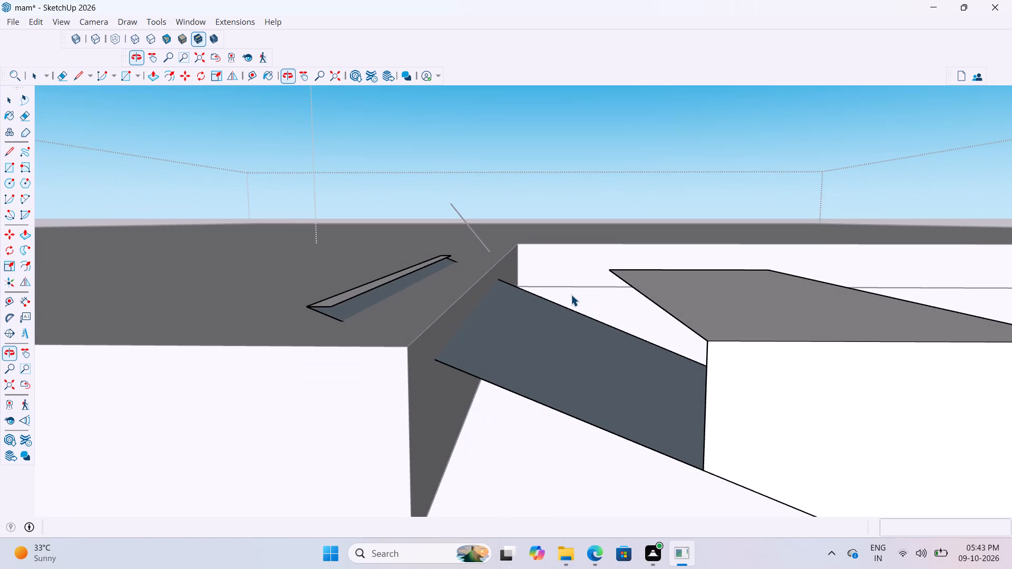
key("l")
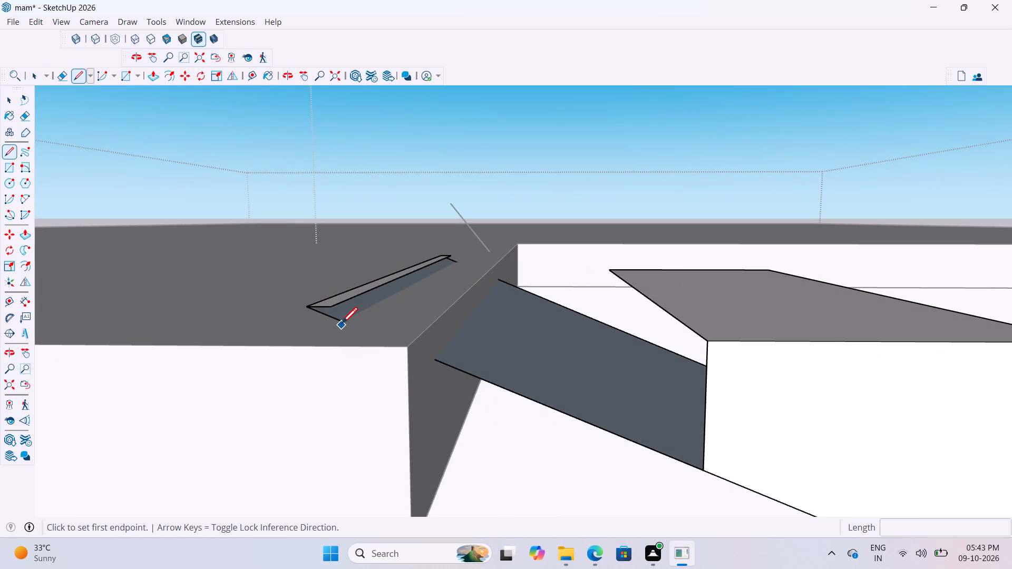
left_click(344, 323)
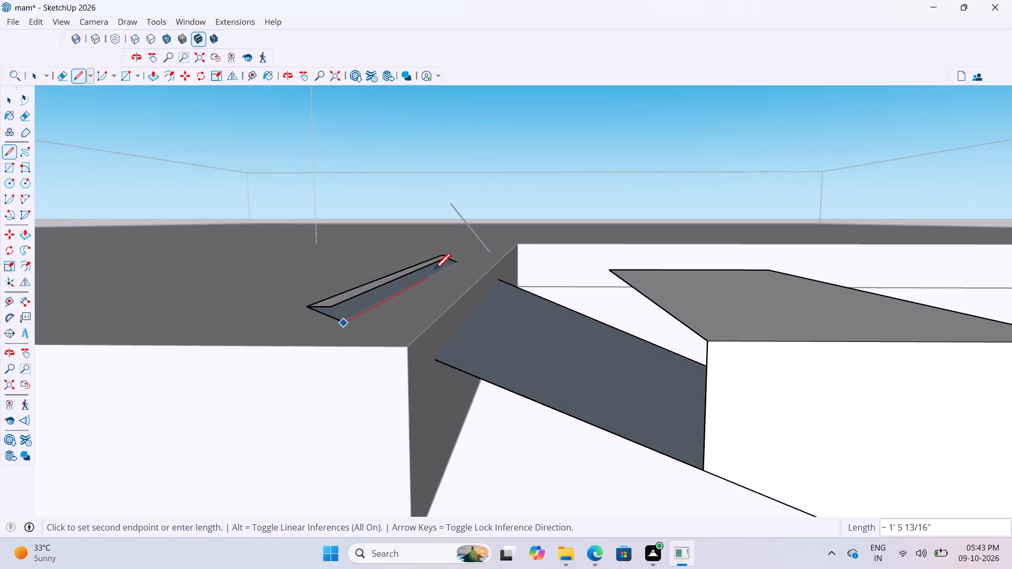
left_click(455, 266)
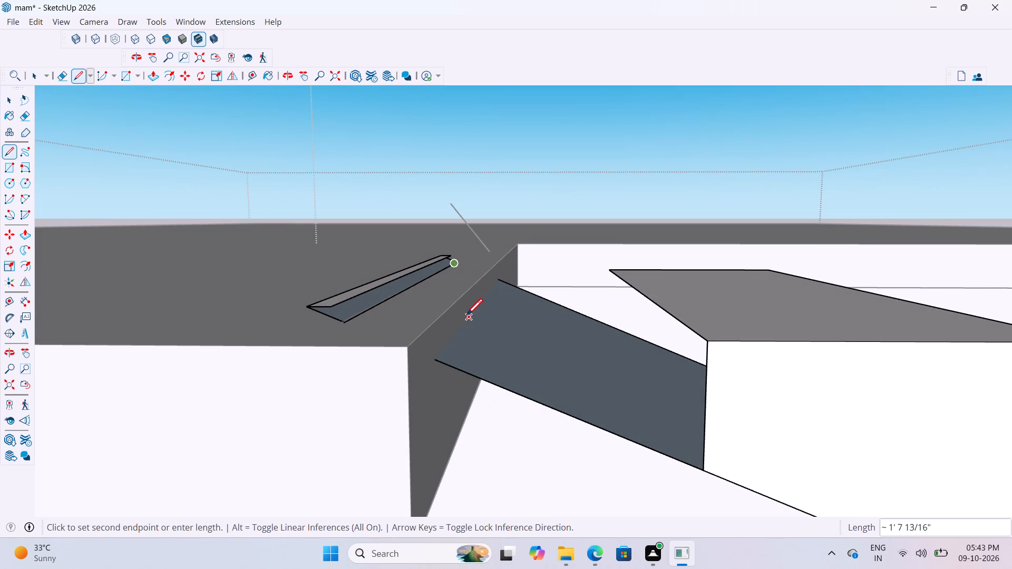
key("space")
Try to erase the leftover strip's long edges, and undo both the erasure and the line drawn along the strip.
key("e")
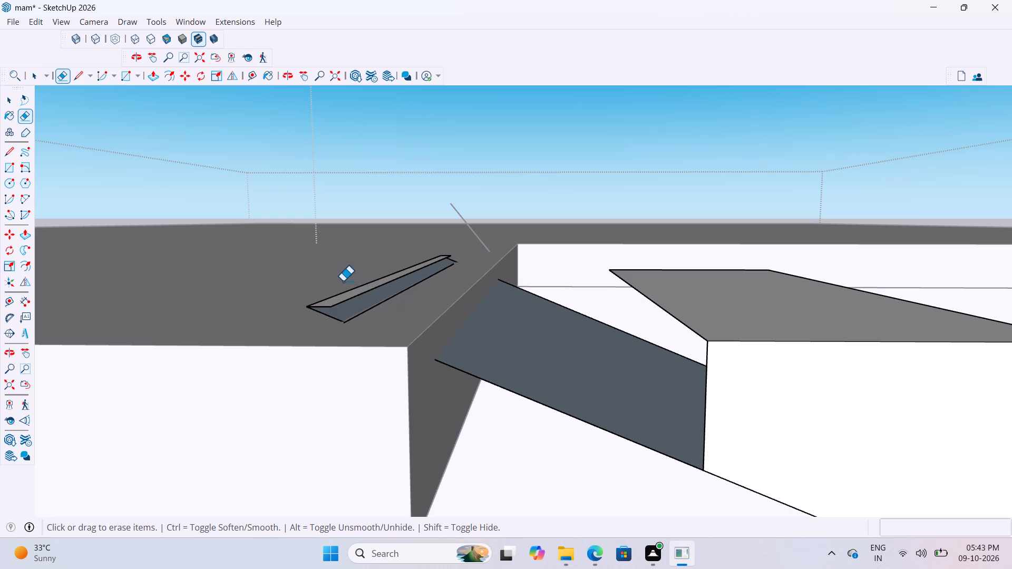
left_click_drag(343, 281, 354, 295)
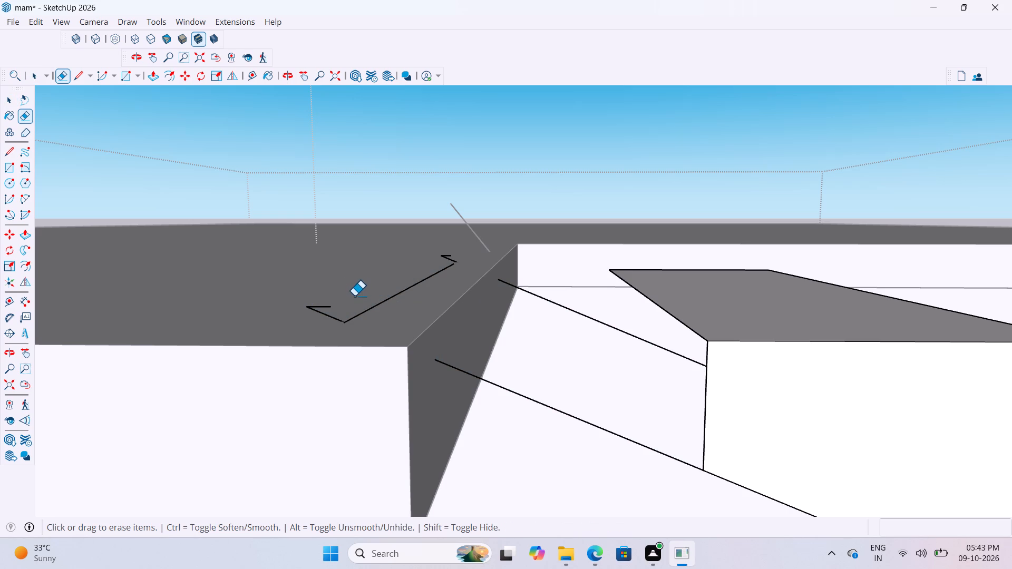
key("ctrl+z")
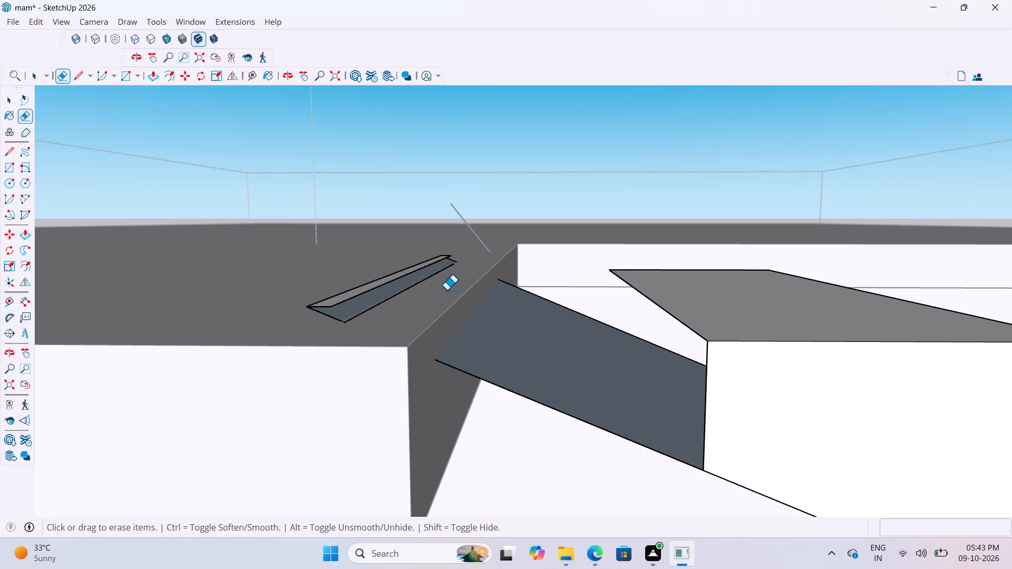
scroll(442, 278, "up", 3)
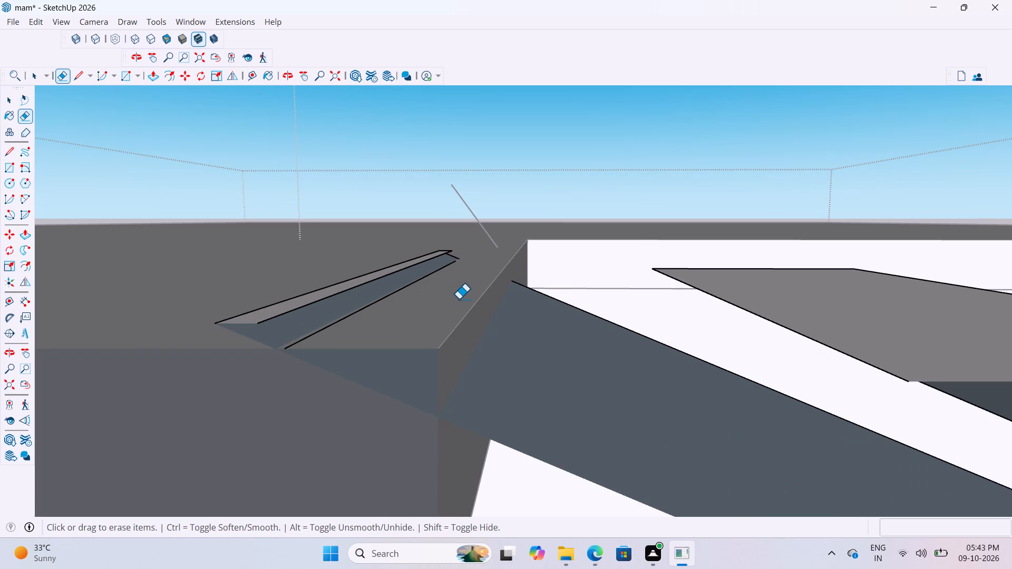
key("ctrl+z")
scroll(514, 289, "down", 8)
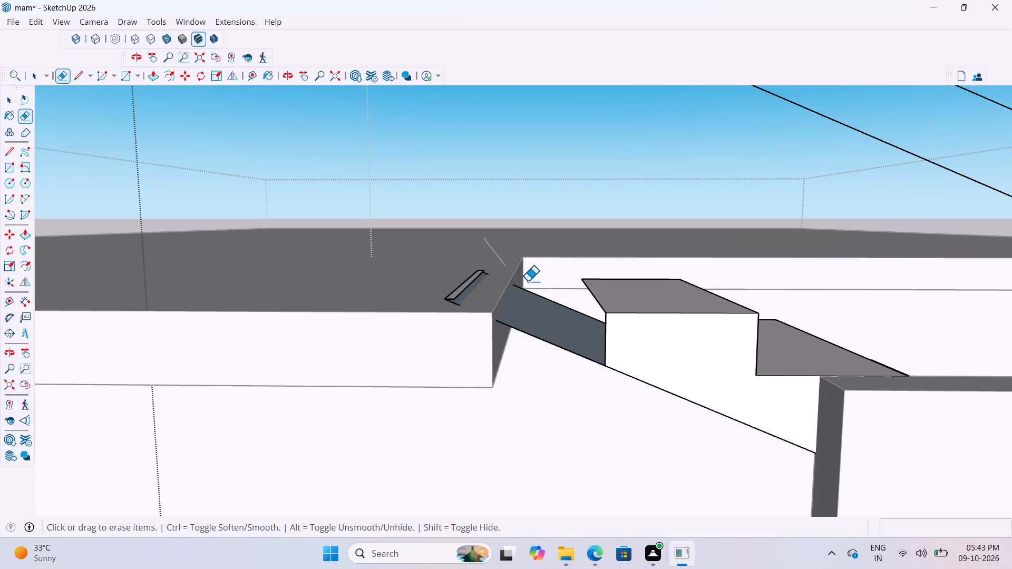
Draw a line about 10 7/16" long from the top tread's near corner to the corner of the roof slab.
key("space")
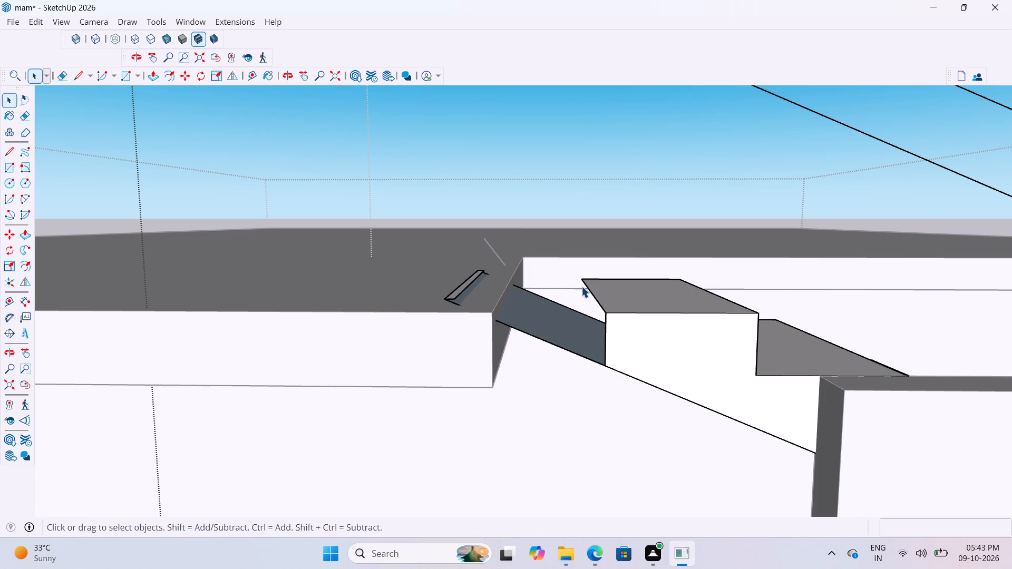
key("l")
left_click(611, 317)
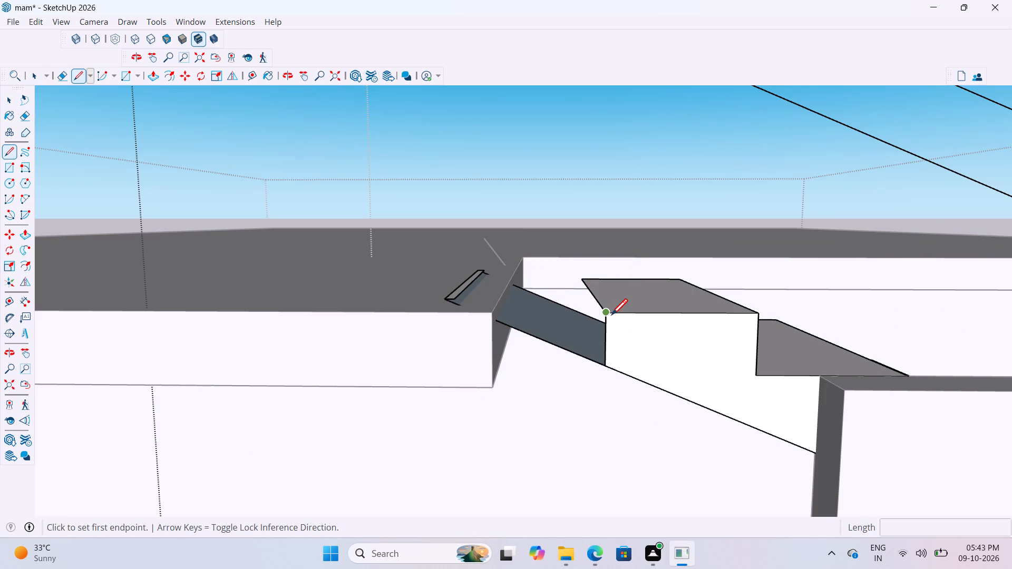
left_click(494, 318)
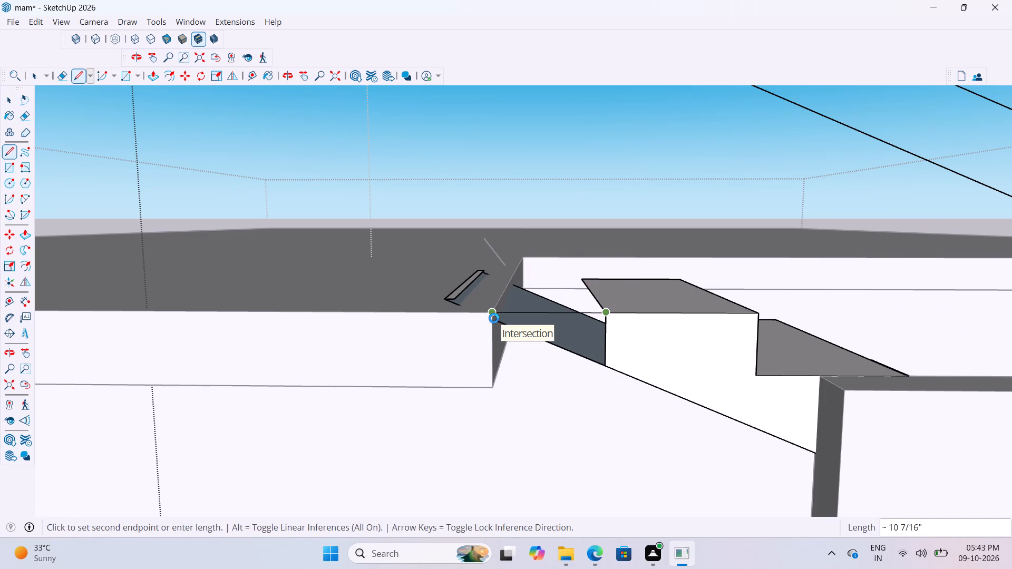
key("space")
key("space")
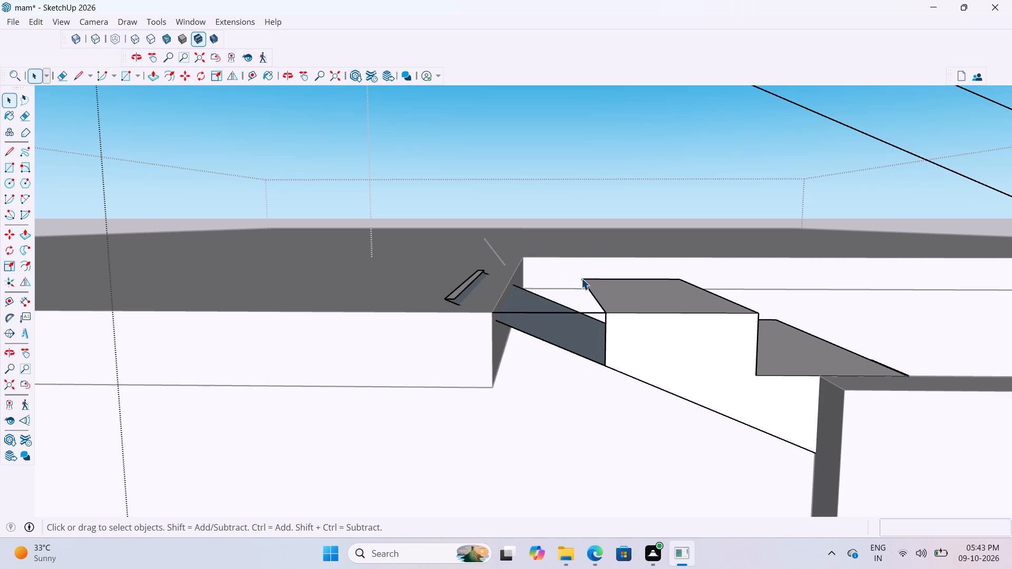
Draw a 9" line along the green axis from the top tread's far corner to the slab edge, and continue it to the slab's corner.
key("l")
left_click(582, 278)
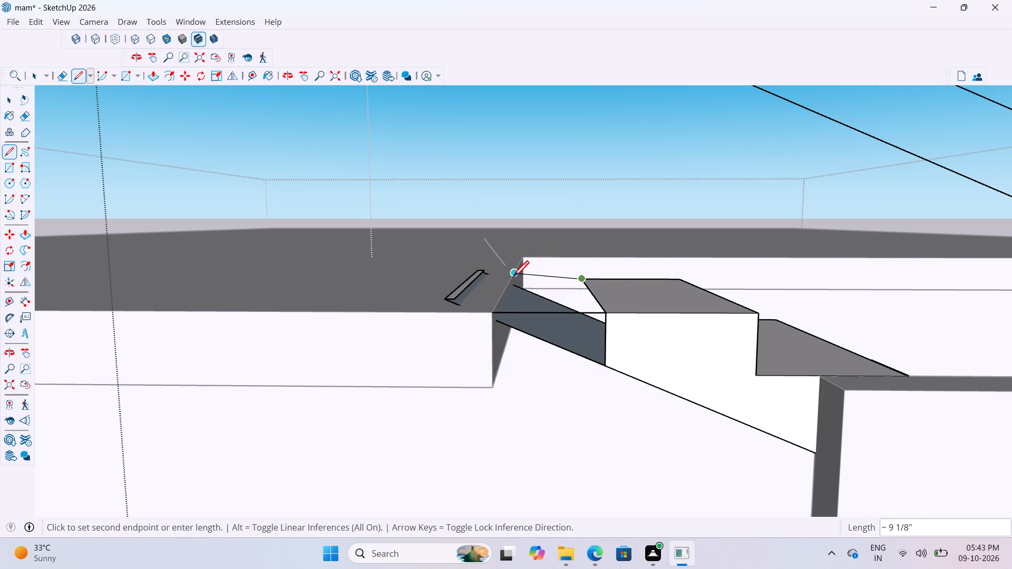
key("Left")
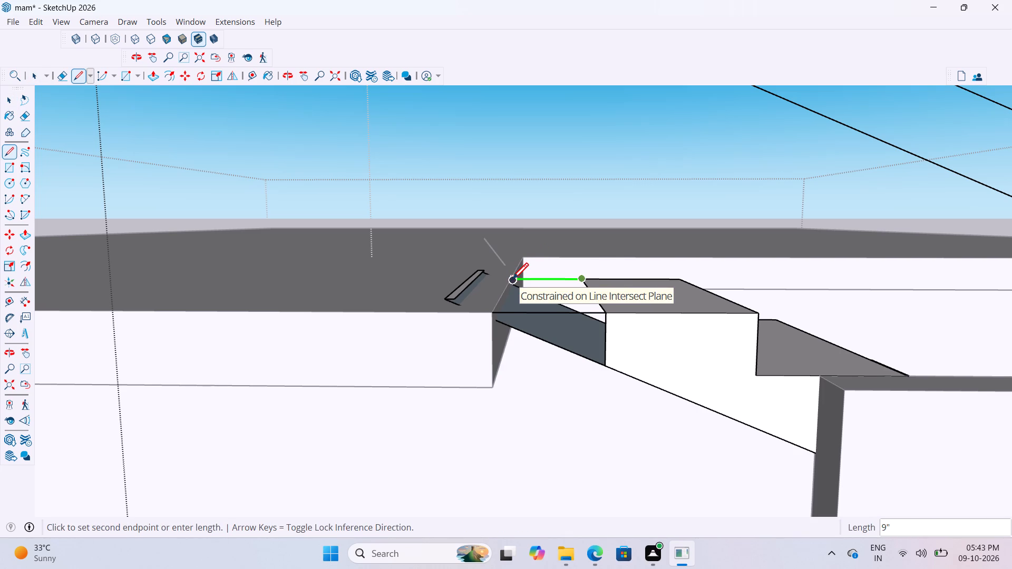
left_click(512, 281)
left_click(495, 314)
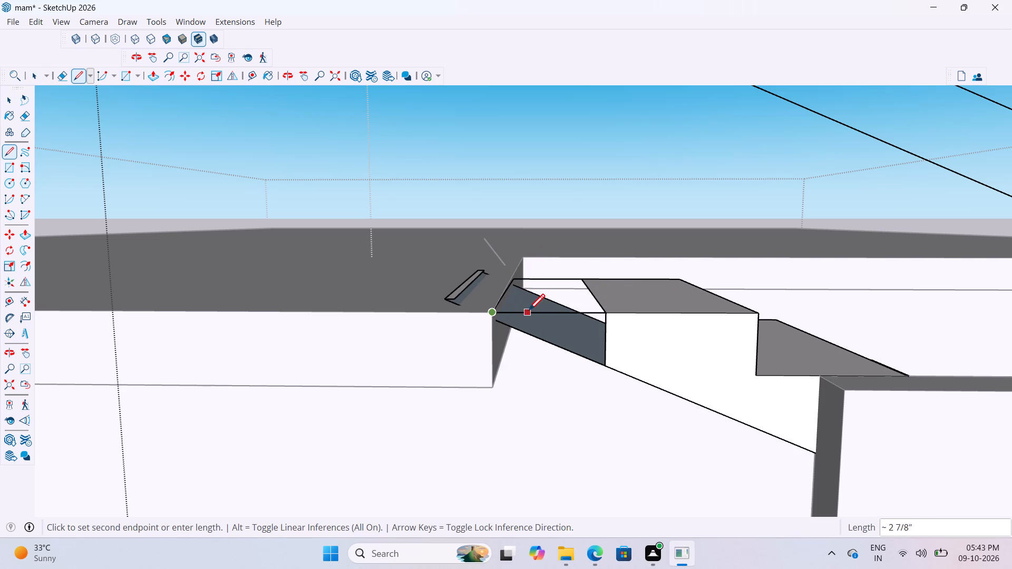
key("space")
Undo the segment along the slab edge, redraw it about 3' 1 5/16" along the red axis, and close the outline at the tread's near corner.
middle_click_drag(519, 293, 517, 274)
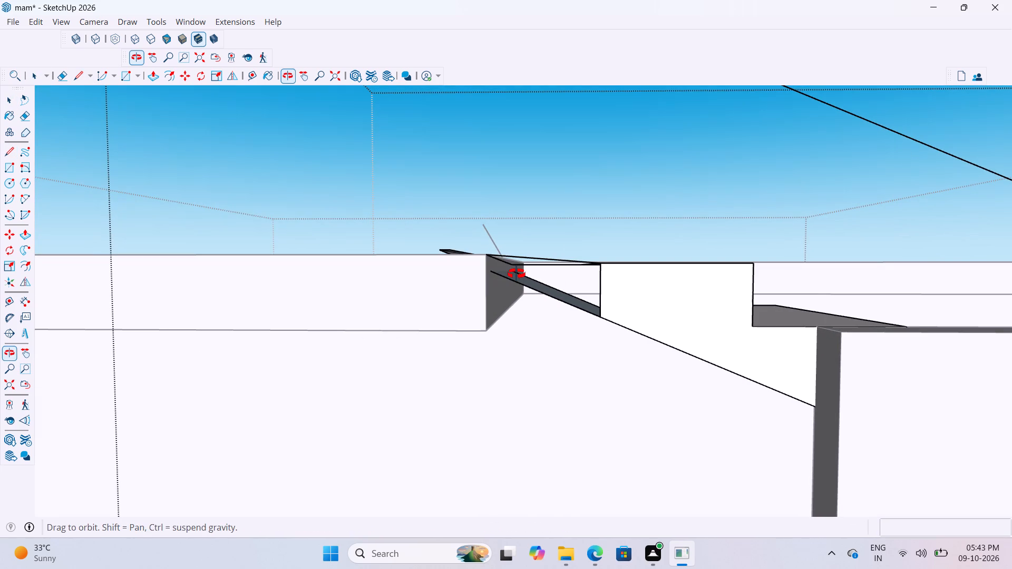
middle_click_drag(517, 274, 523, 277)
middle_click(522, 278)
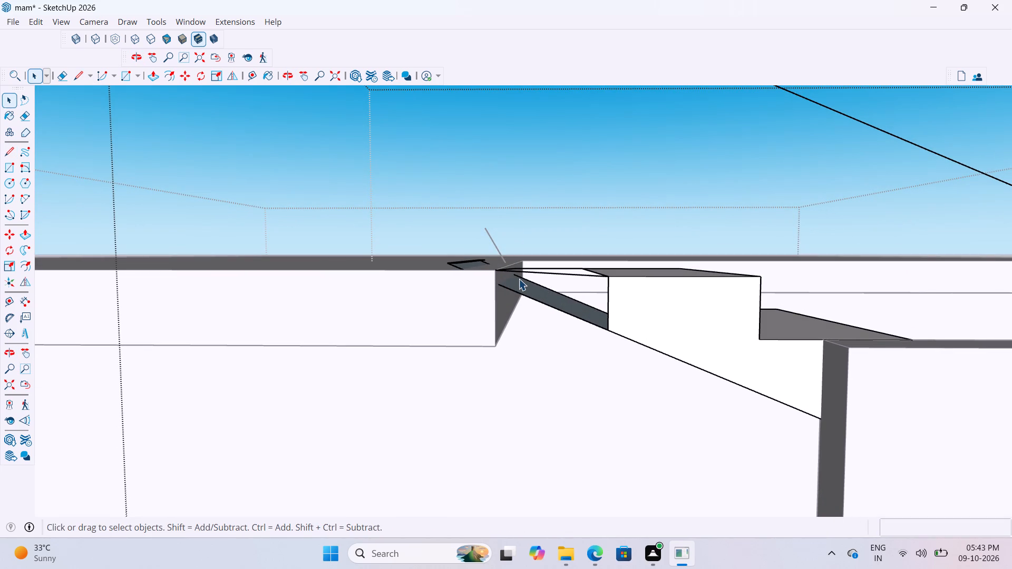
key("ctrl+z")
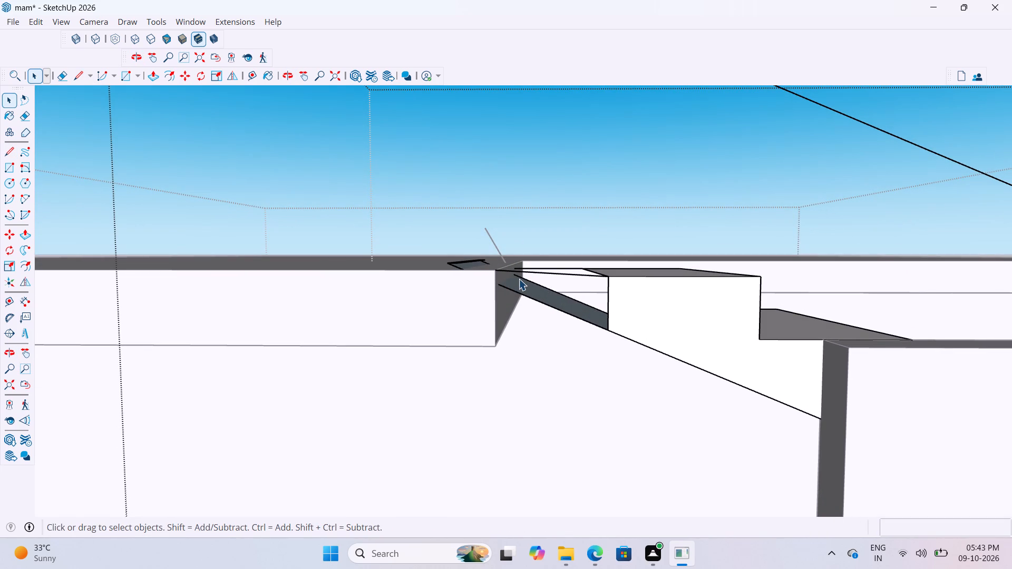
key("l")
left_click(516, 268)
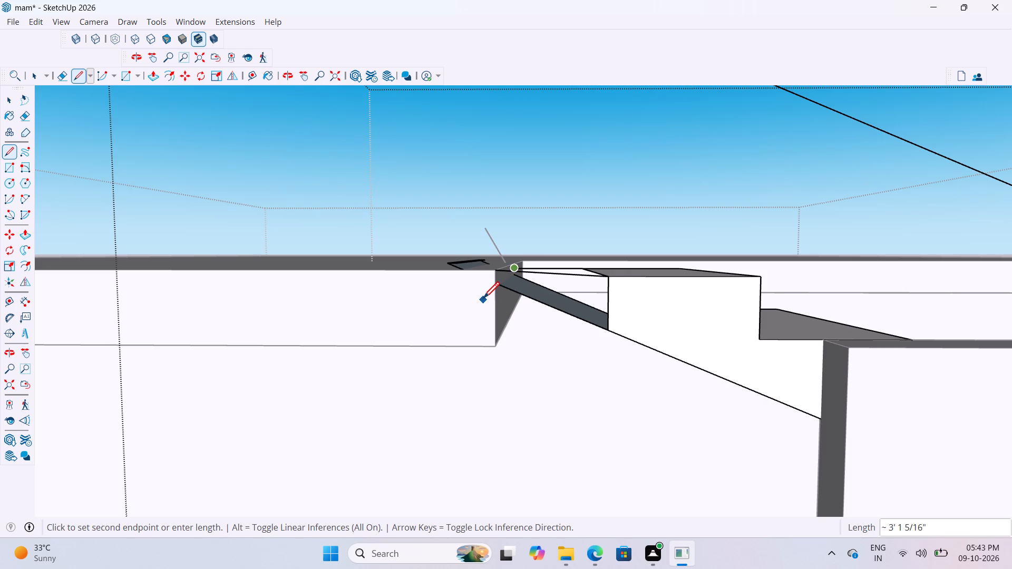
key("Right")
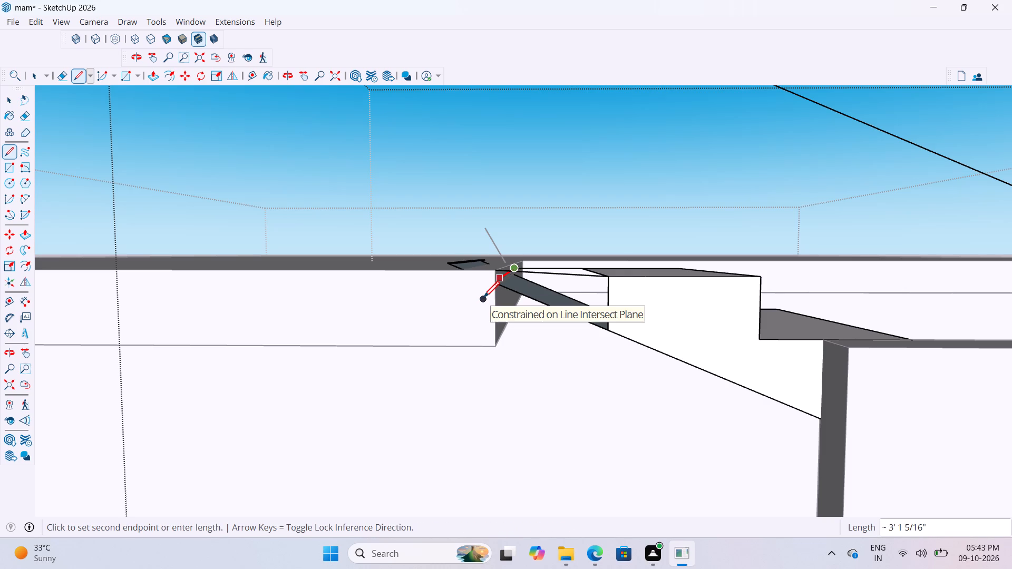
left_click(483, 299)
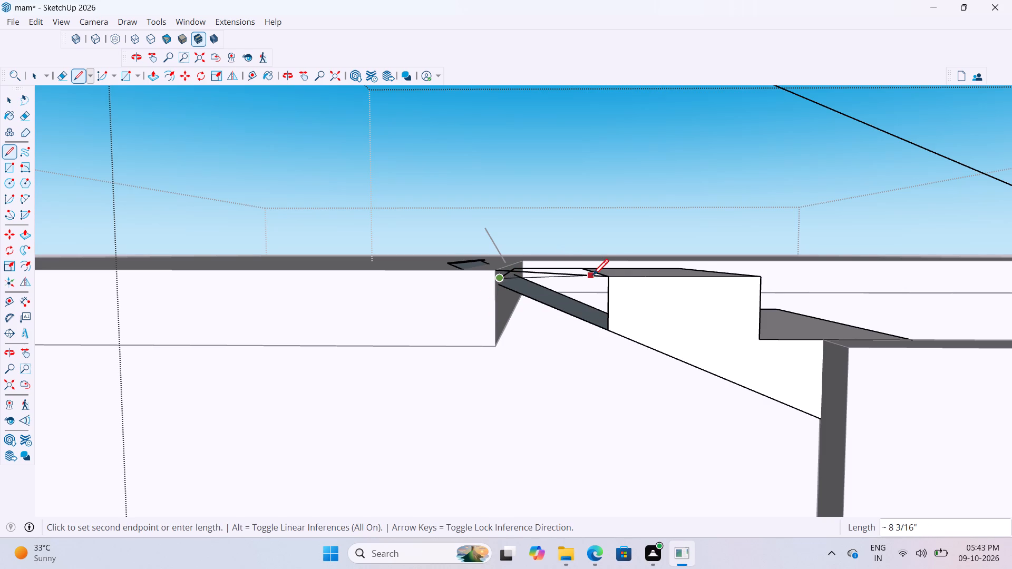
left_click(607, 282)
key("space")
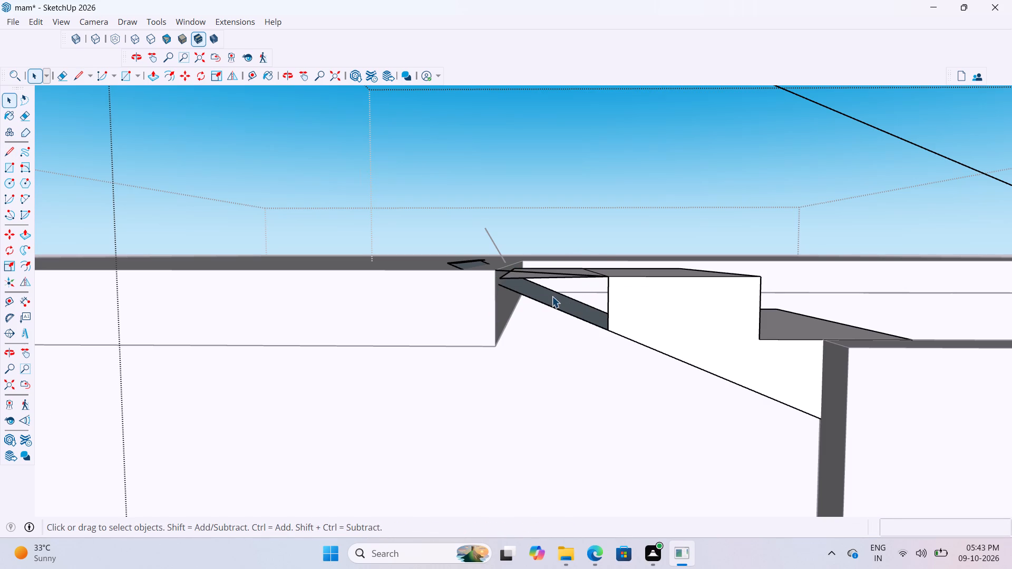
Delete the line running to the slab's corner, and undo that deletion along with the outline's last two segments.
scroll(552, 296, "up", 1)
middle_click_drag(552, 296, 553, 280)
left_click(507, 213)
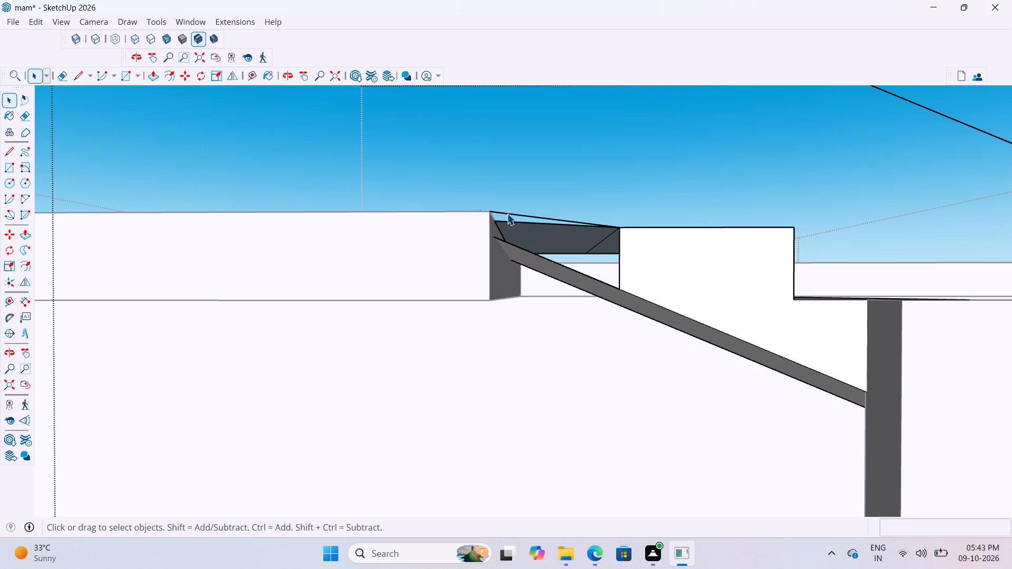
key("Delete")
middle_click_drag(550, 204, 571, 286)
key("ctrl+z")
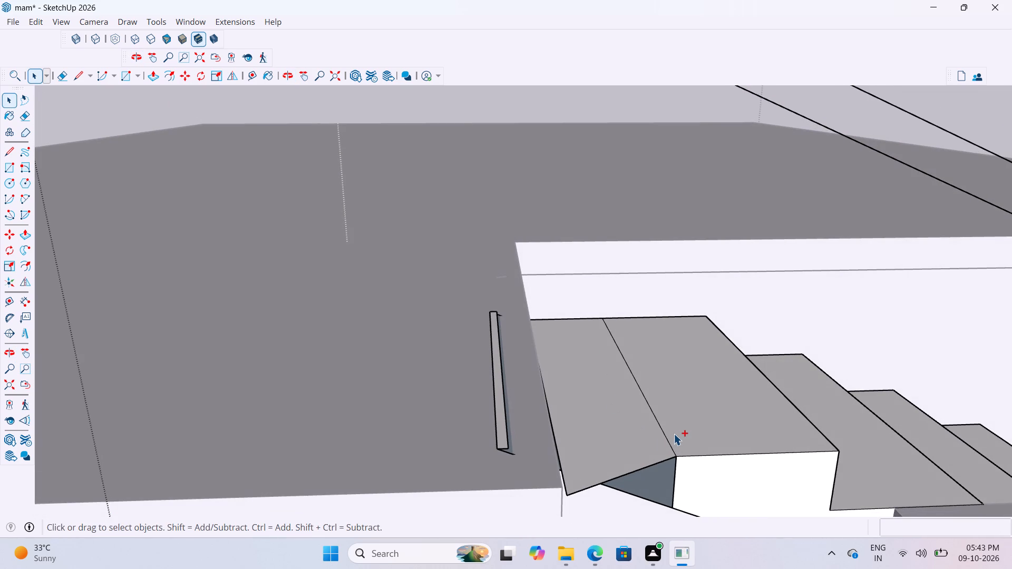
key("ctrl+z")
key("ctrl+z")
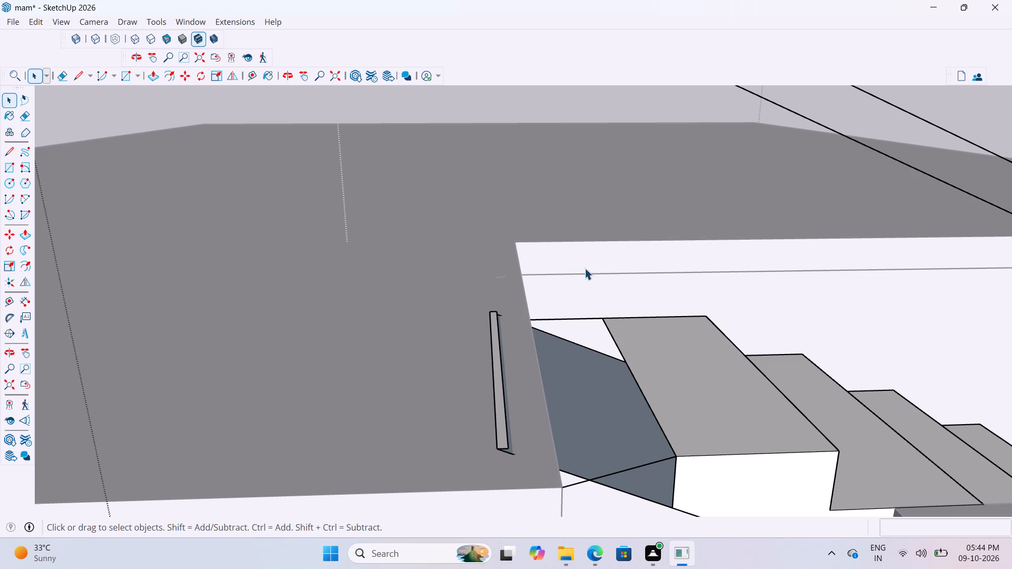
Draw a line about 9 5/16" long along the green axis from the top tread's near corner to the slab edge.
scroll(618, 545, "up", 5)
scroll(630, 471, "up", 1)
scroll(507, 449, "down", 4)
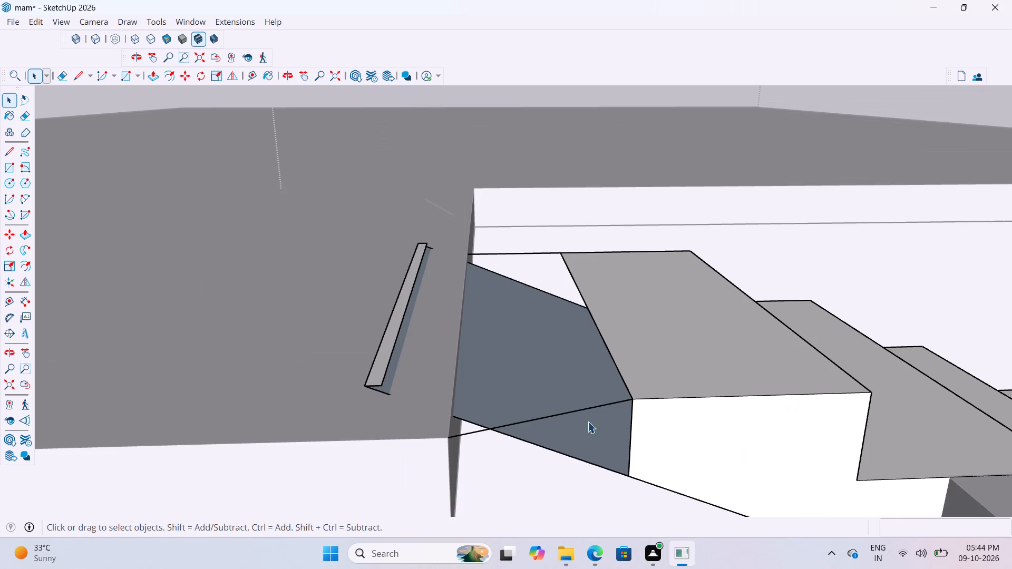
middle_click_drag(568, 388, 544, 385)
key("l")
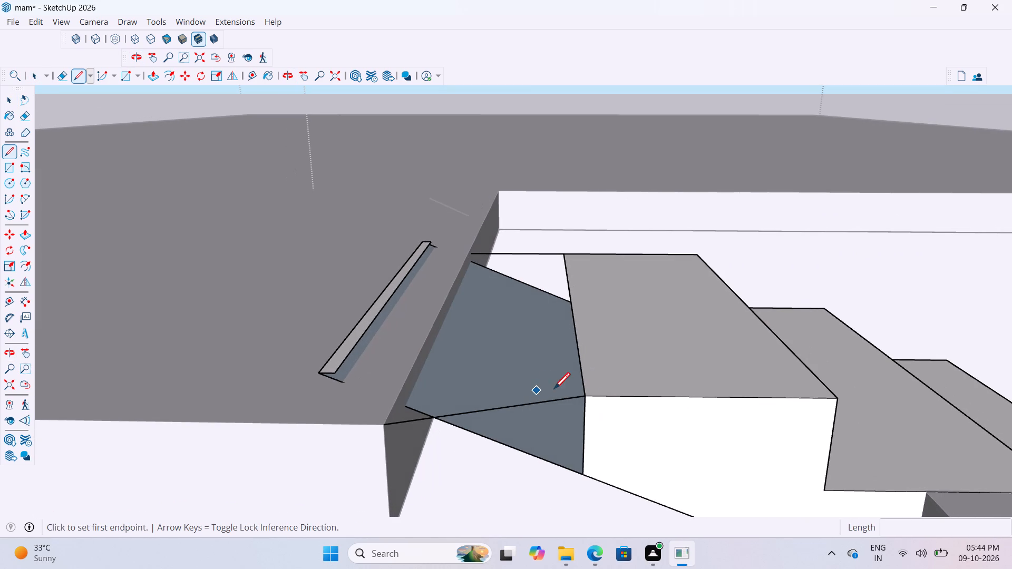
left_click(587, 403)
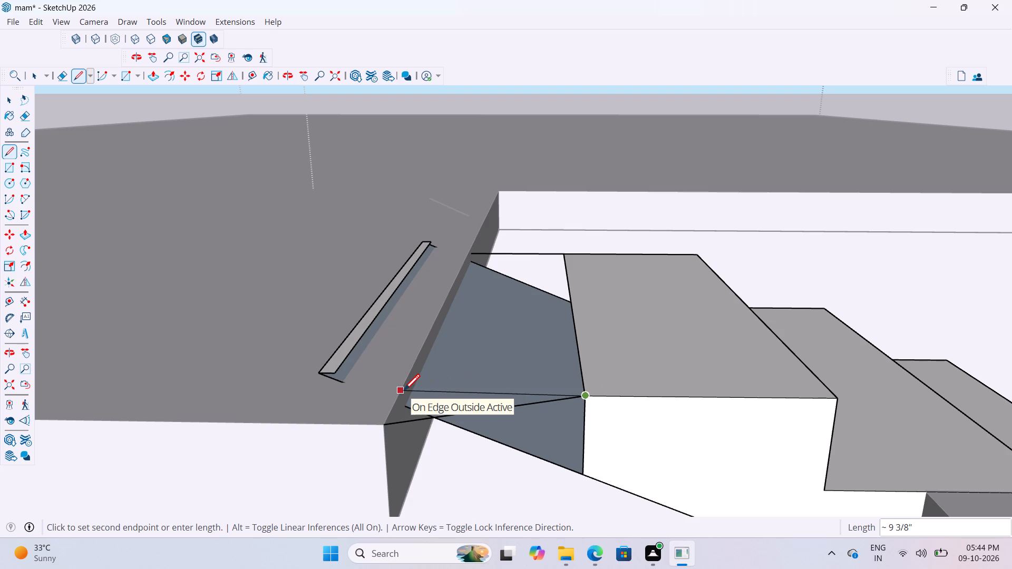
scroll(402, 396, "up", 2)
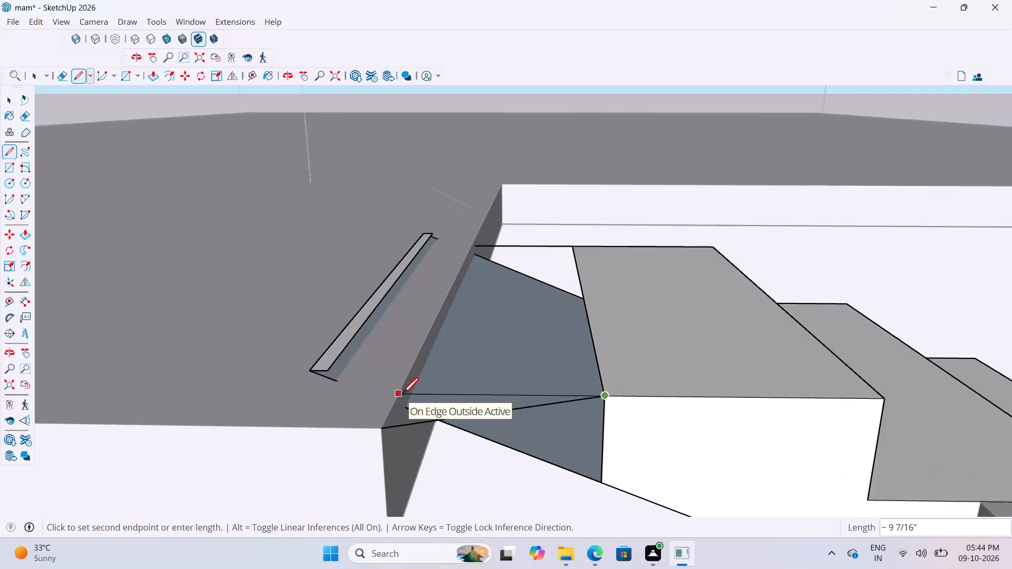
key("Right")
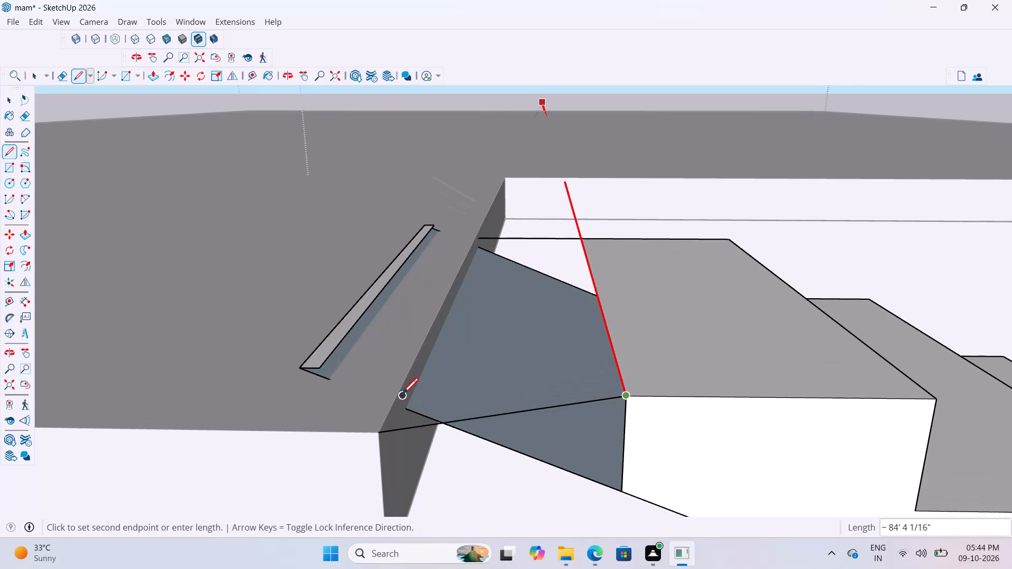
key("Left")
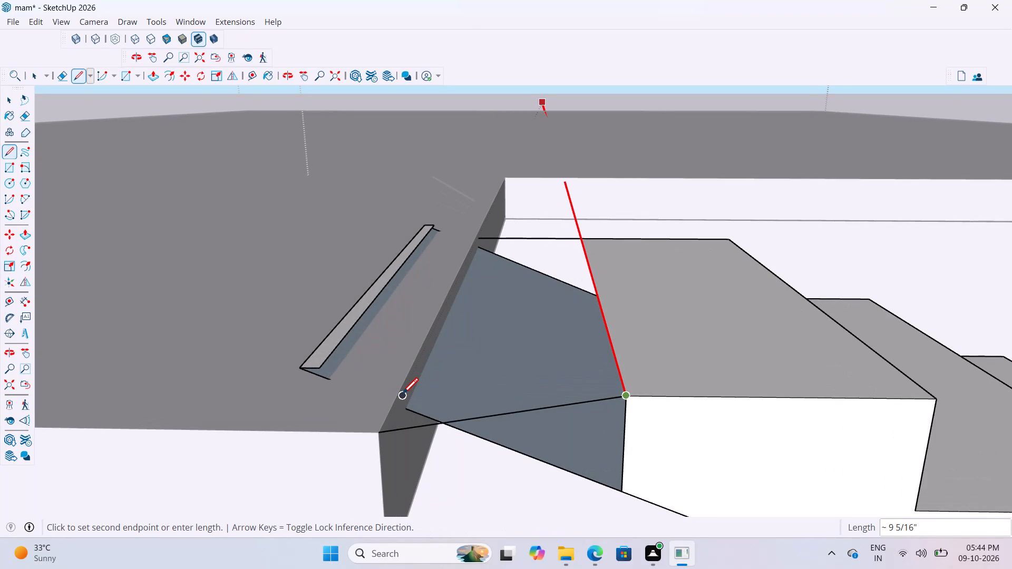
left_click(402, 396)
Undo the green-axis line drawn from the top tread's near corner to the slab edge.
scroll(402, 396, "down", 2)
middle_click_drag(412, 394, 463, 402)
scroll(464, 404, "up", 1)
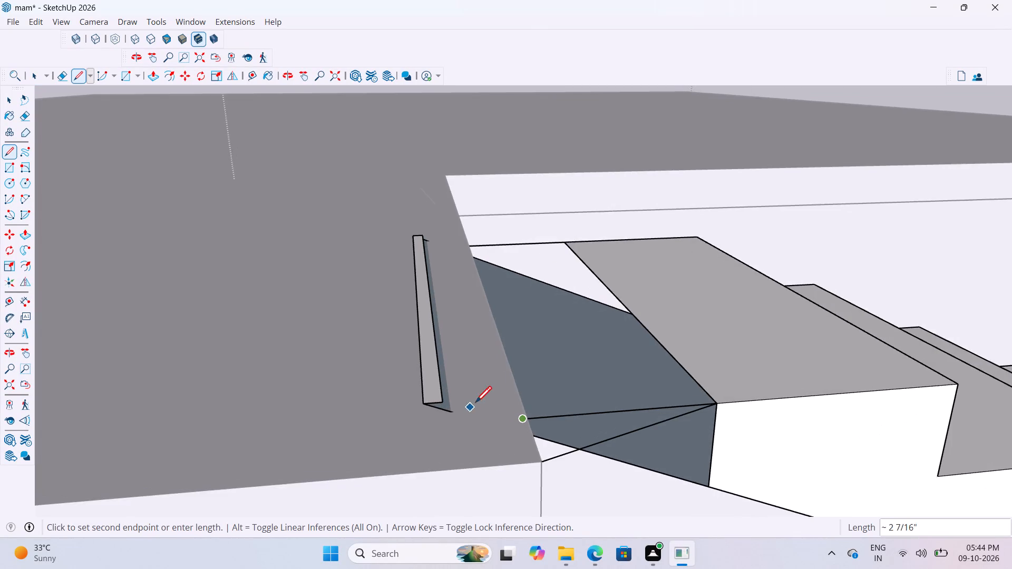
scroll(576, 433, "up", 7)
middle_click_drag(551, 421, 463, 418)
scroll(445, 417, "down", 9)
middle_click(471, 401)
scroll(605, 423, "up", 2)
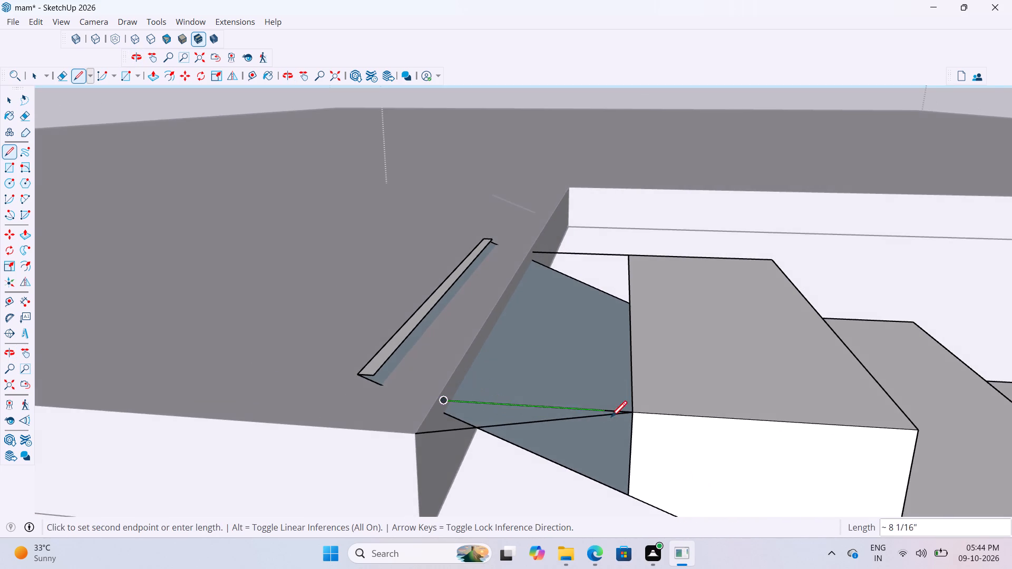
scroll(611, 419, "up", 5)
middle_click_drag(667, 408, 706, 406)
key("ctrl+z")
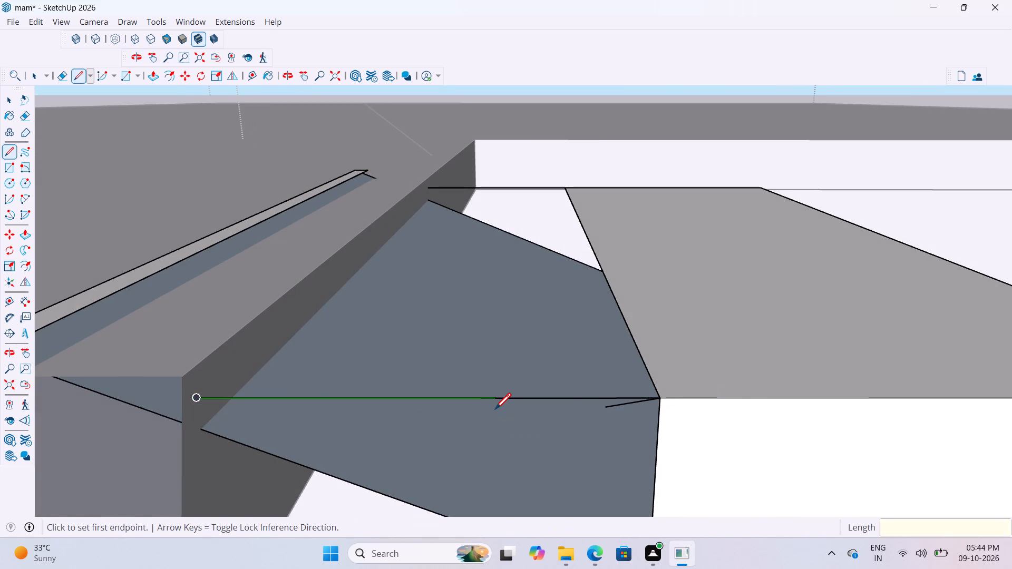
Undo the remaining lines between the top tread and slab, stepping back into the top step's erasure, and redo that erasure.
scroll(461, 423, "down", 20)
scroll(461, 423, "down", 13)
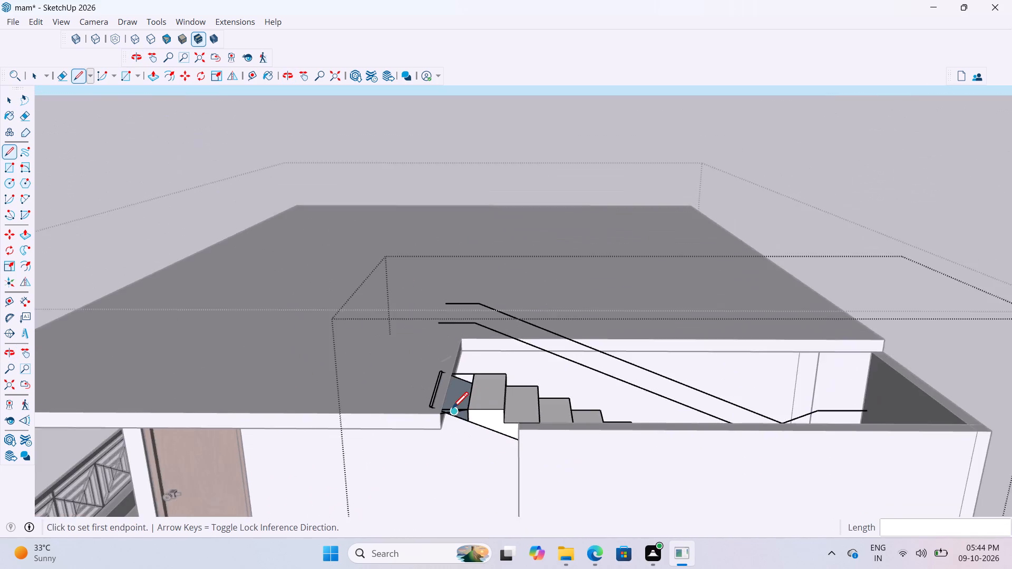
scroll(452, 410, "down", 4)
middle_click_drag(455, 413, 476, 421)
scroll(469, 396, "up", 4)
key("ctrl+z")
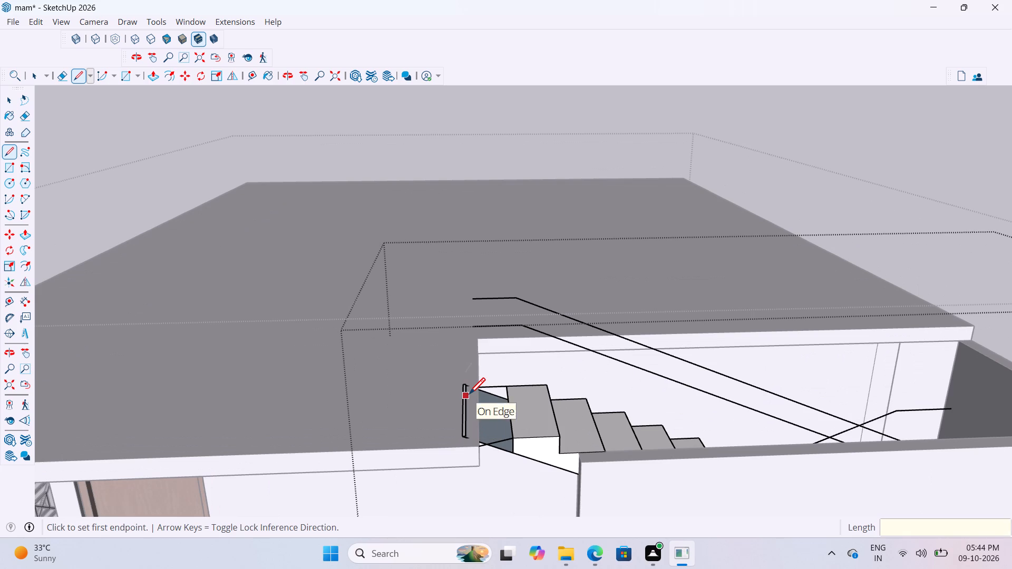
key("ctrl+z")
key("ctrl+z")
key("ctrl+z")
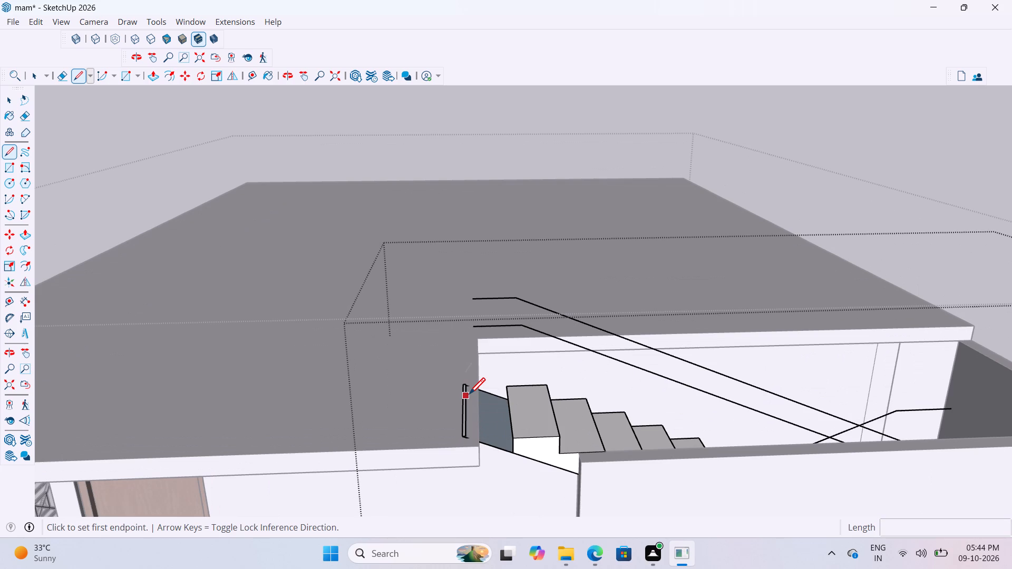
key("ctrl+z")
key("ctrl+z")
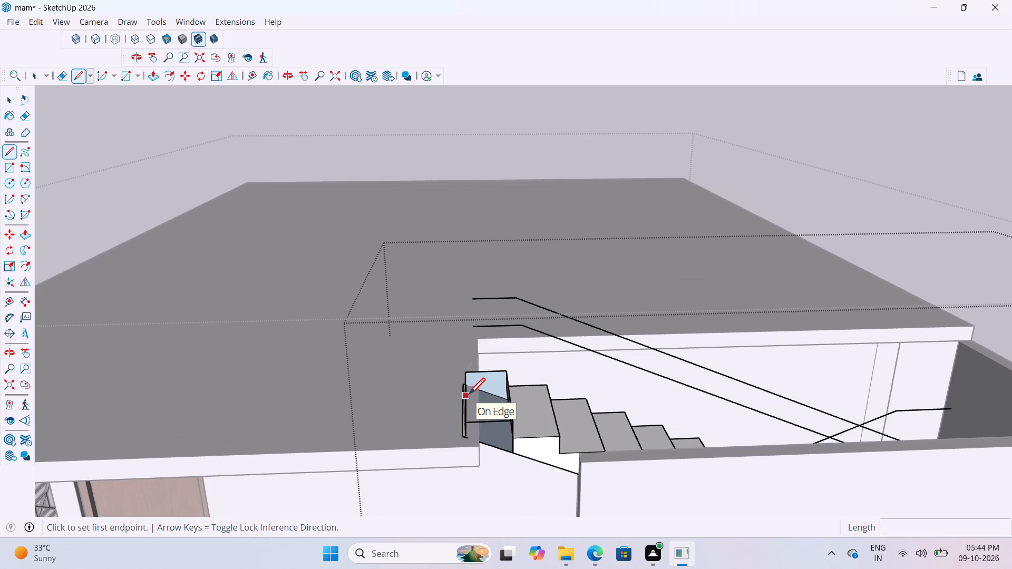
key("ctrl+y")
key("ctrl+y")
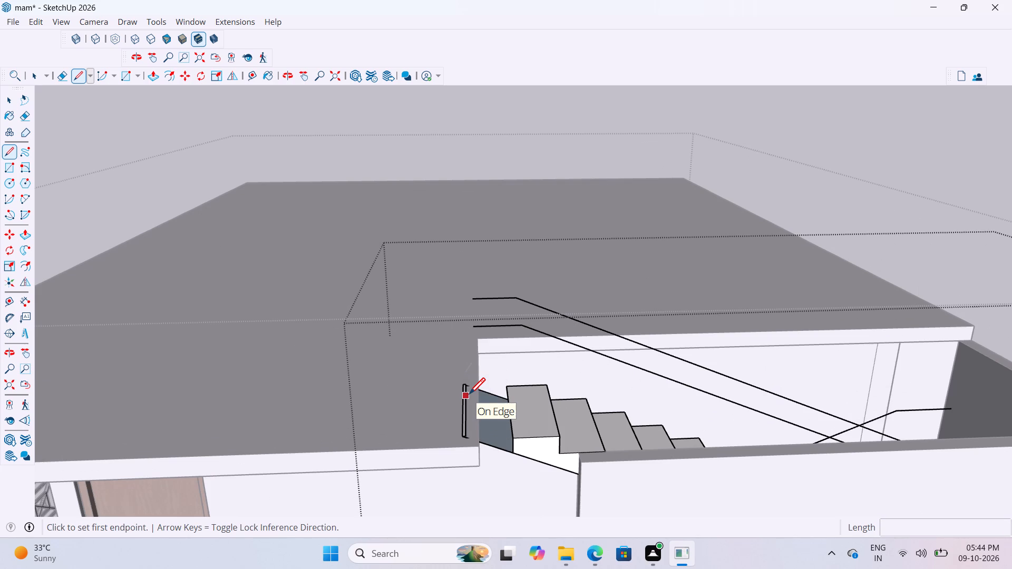
Examine the gap between the roof slab's edge and the top tread, together with the leftover strip on the slab.
scroll(545, 381, "up", 10)
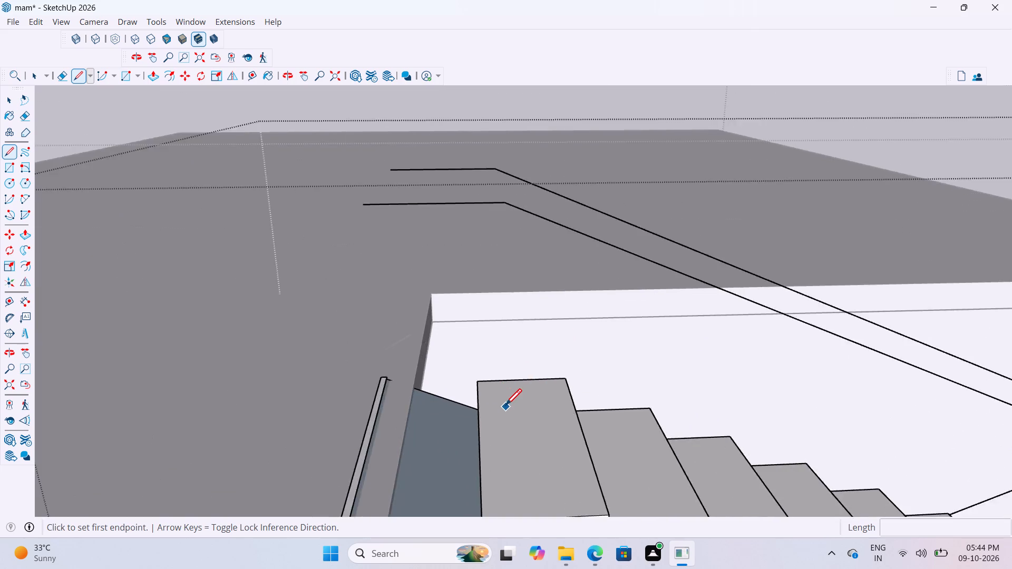
scroll(505, 407, "up", 2)
scroll(546, 314, "down", 11)
middle_click_drag(582, 321, 703, 291)
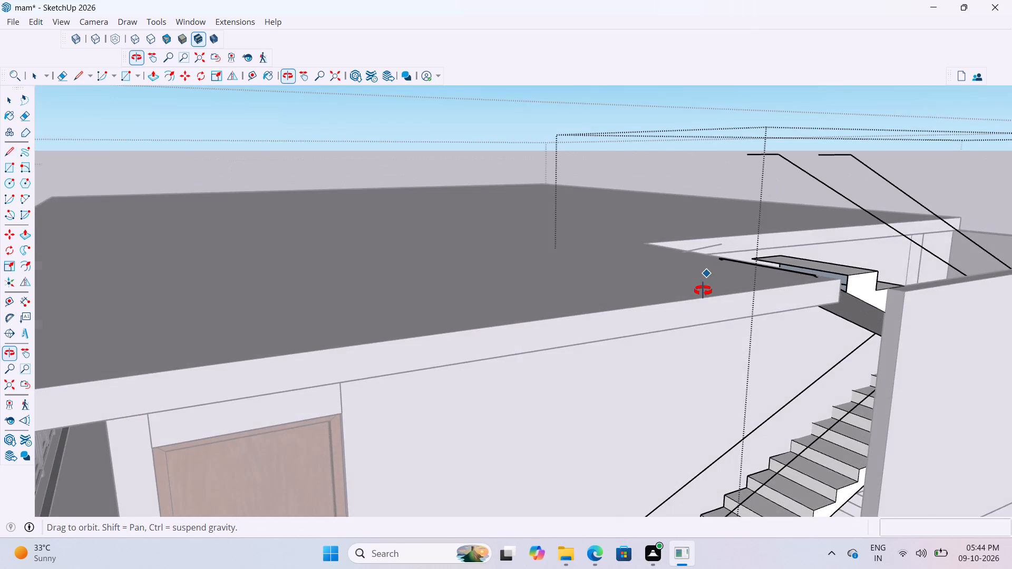
middle_click_drag(703, 291, 659, 306)
scroll(727, 319, "up", 10)
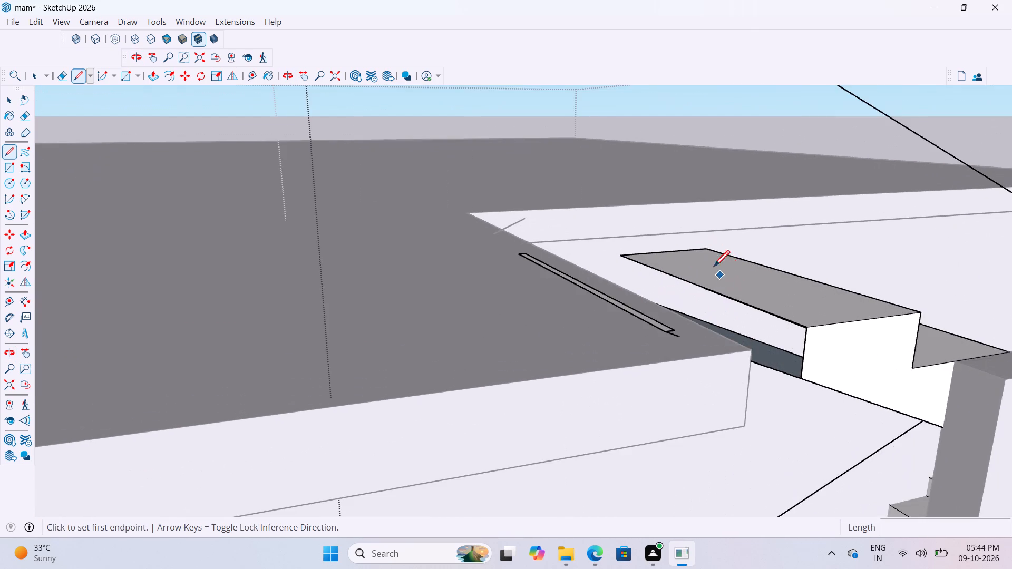
Examine the top tread's near corner and its gap to the roof slab from above and from the side.
middle_click_drag(696, 258, 822, 382)
scroll(822, 383, "up", 1)
scroll(696, 242, "down", 5)
scroll(151, 389, "down", 4)
scroll(241, 313, "down", 3)
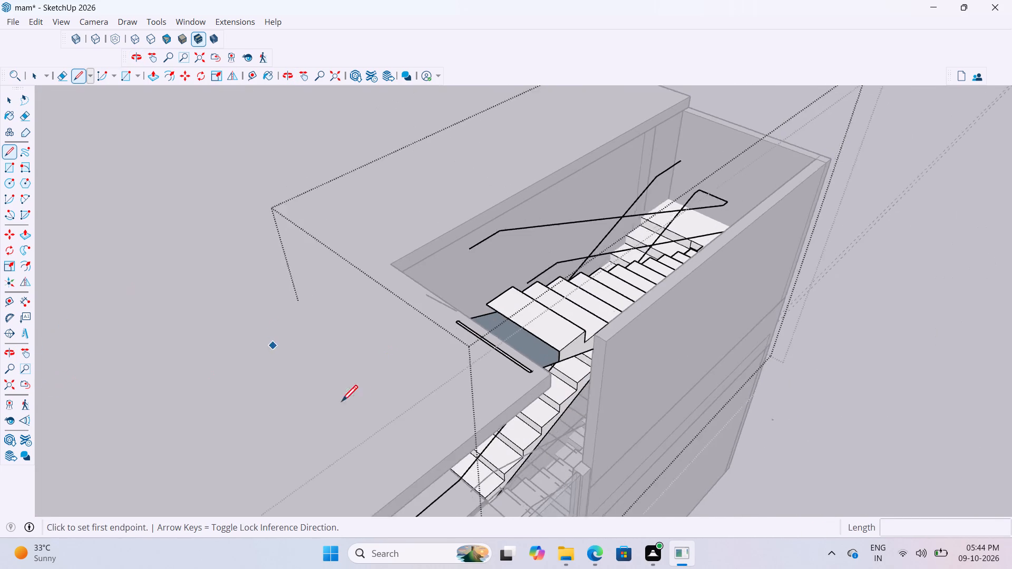
middle_click_drag(438, 341, 586, 412)
scroll(777, 499, "up", 10)
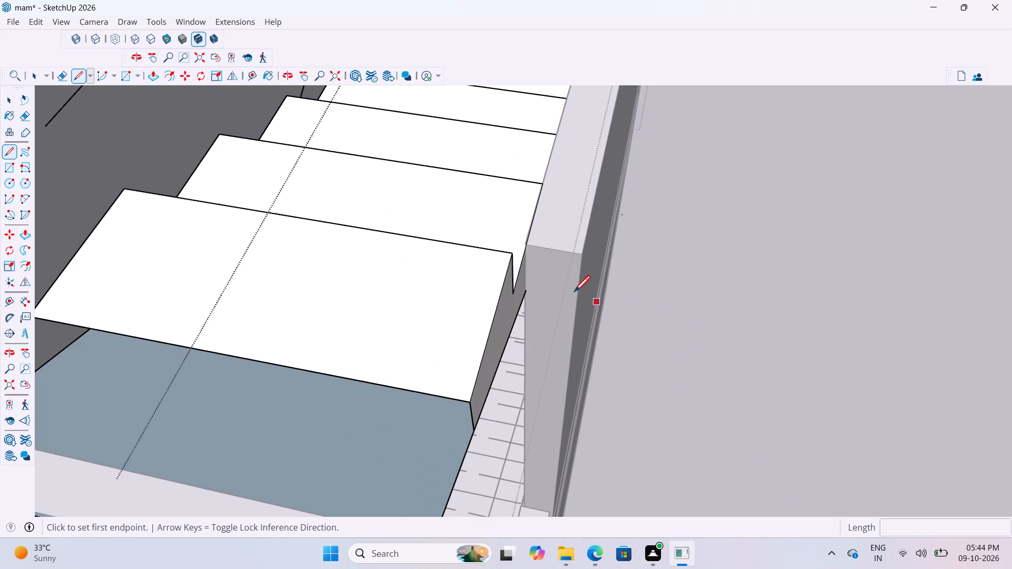
middle_click_drag(542, 275, 611, 268)
scroll(632, 248, "up", 6)
scroll(618, 244, "down", 6)
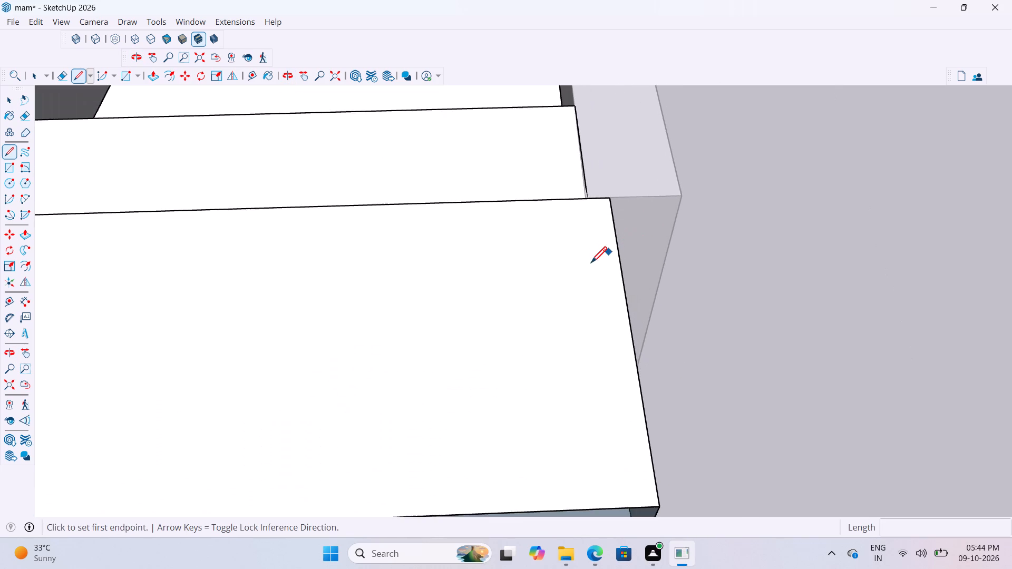
scroll(591, 264, "down", 4)
scroll(528, 266, "down", 10)
key("space")
key("space")
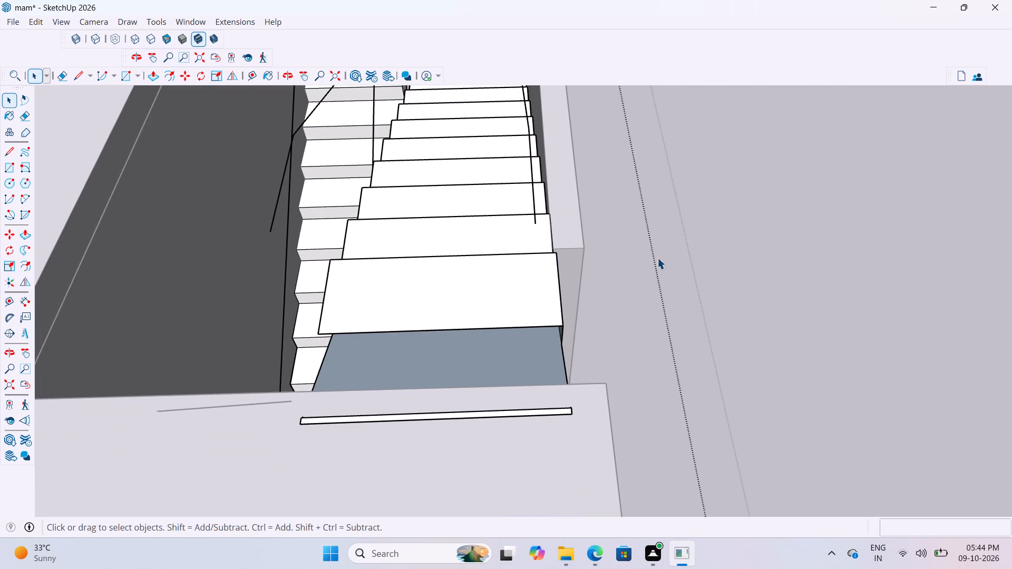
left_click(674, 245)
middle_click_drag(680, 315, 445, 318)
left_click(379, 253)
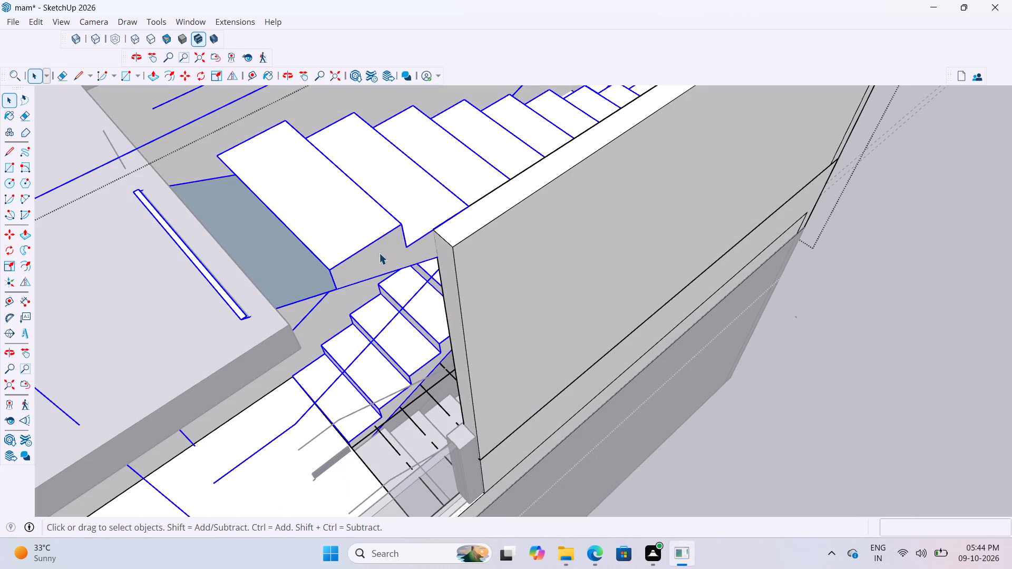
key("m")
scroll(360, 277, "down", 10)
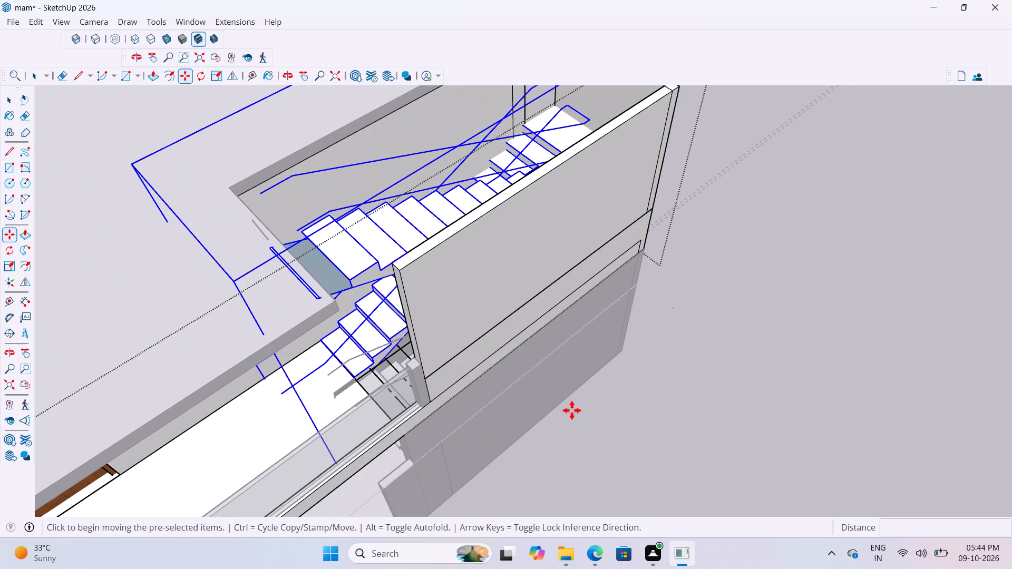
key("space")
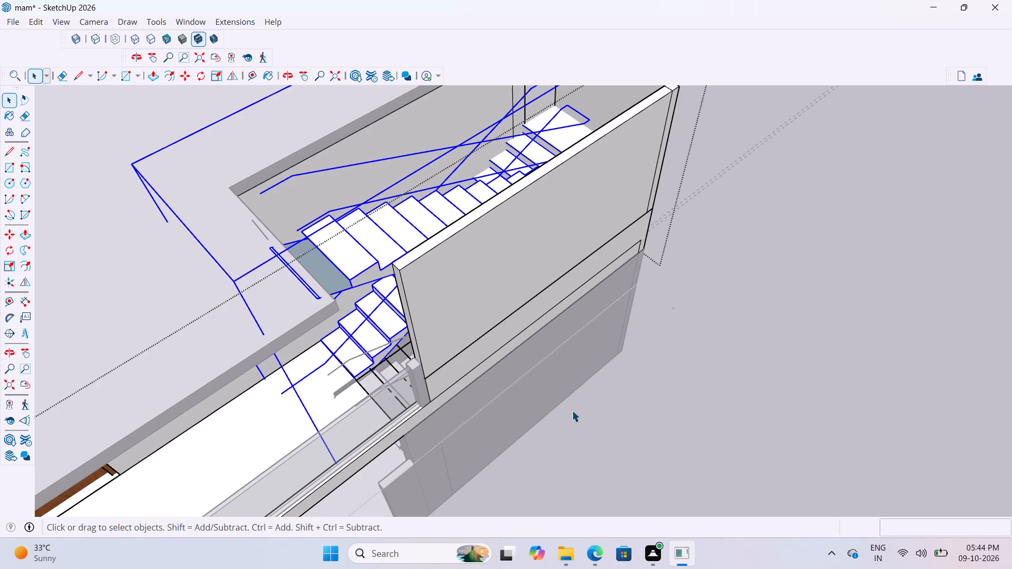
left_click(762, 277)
Push/Pull the roof slab's edge face beside the stairs outward about 9 5/16" to meet the top tread.
middle_click_drag(411, 247, 163, 221)
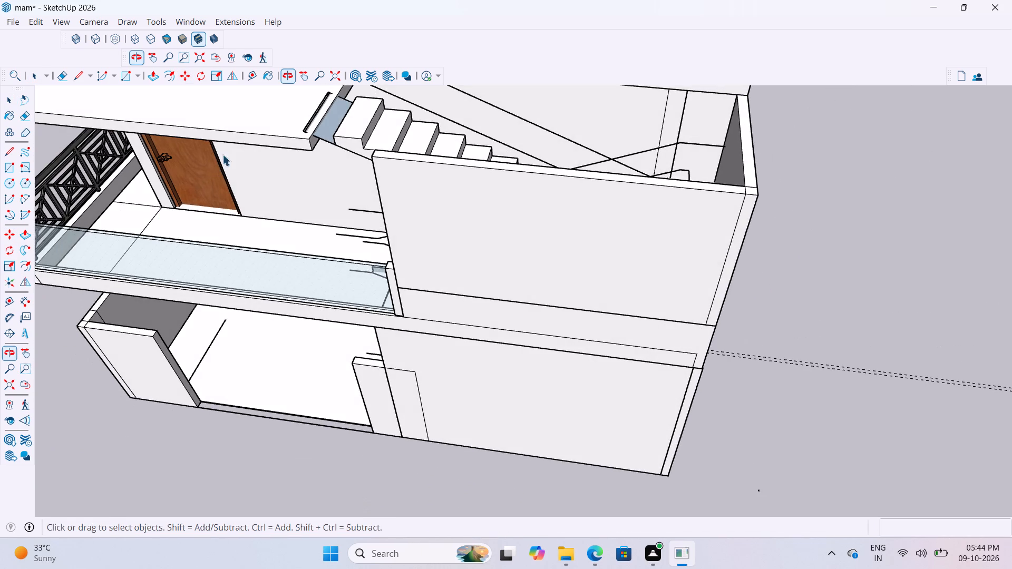
double_click(248, 132)
scroll(249, 151, "up", 5)
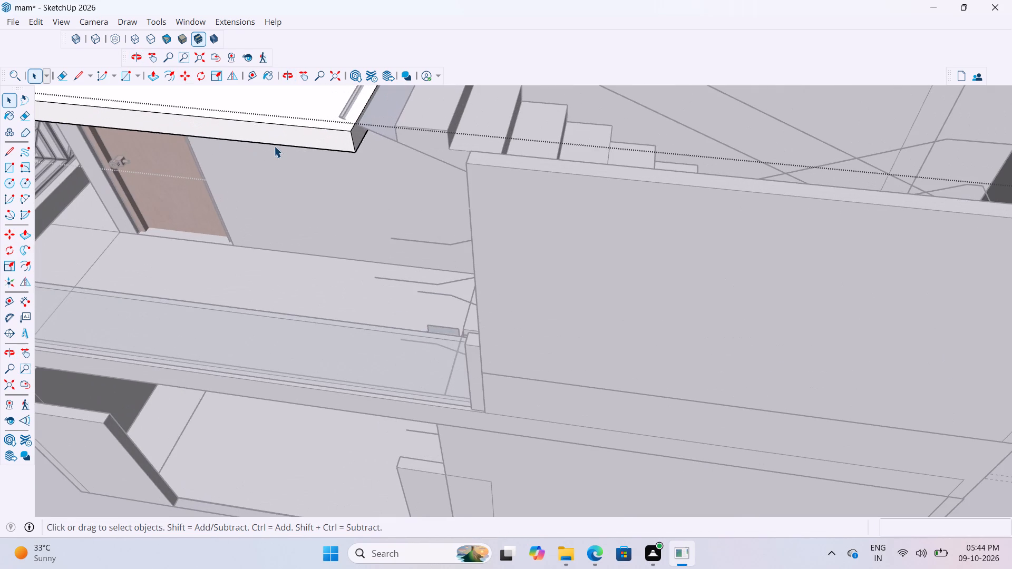
key("p")
scroll(350, 121, "up", 3)
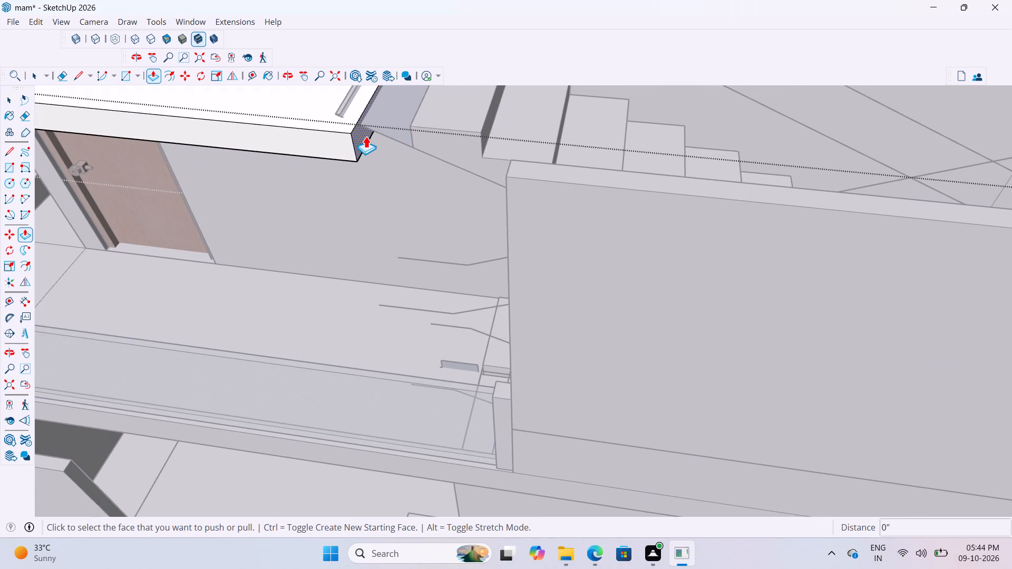
scroll(358, 134, "up", 2)
left_click(358, 134)
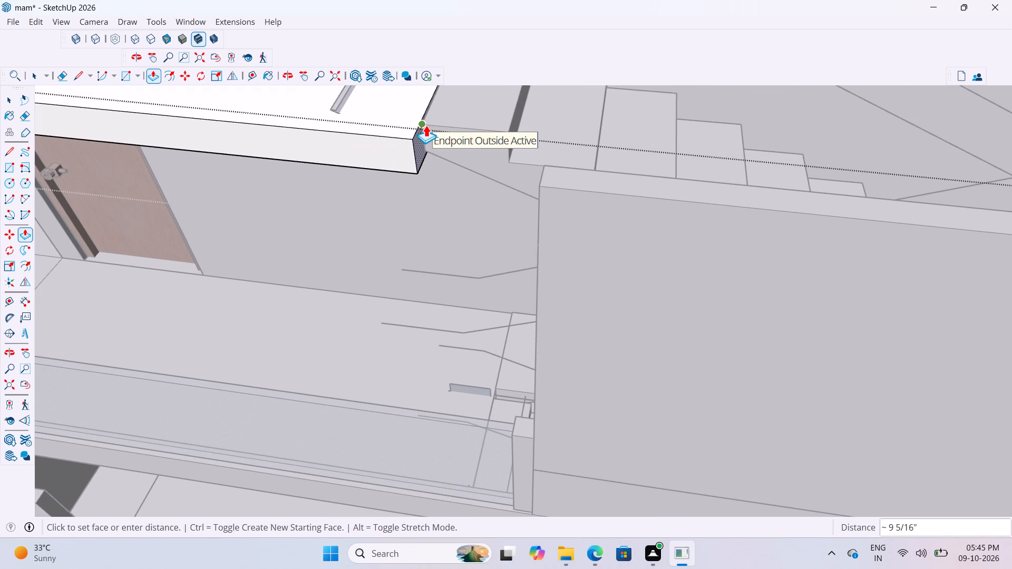
left_click(426, 125)
scroll(426, 125, "down", 19)
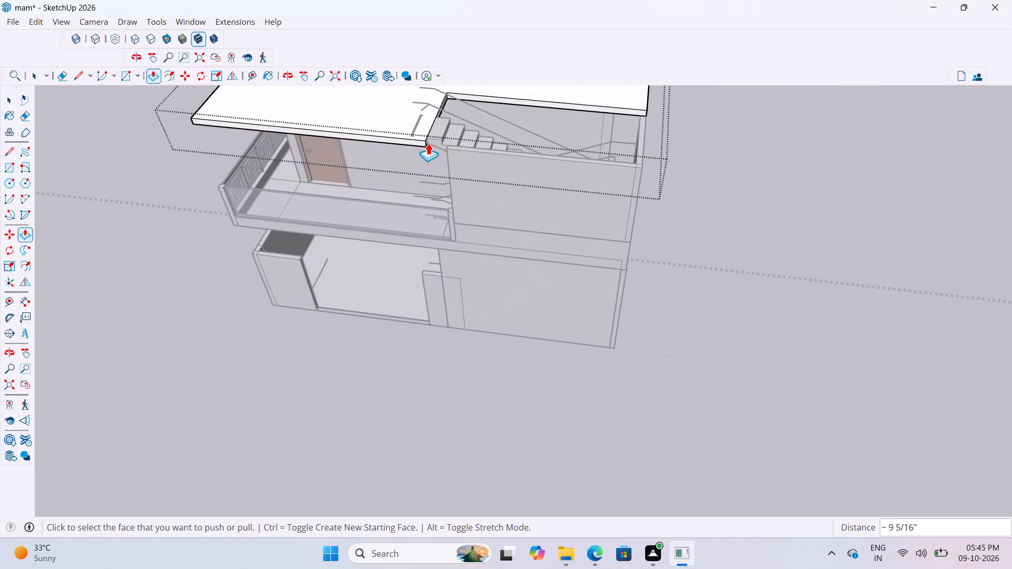
key("space")
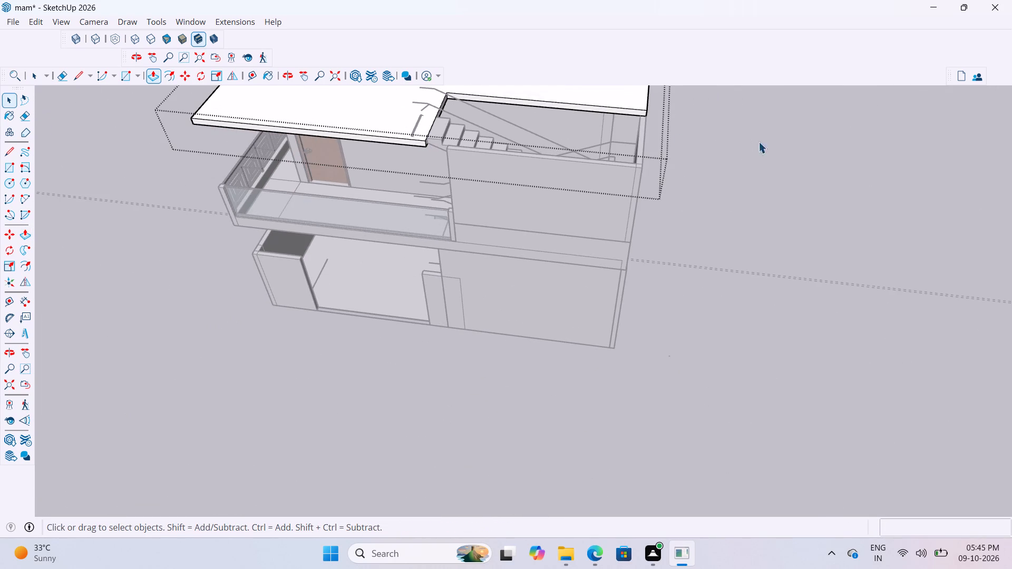
left_click(765, 139)
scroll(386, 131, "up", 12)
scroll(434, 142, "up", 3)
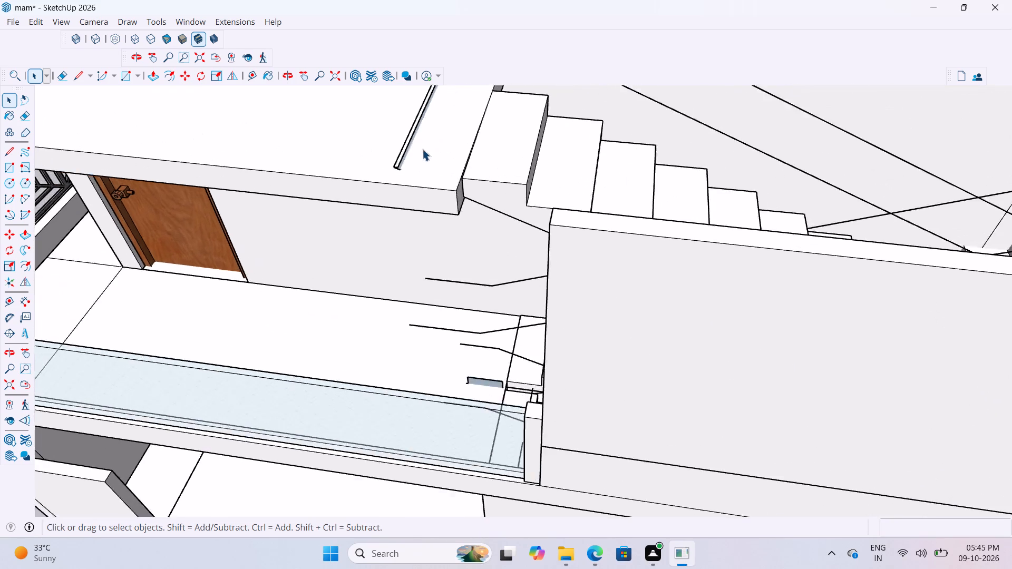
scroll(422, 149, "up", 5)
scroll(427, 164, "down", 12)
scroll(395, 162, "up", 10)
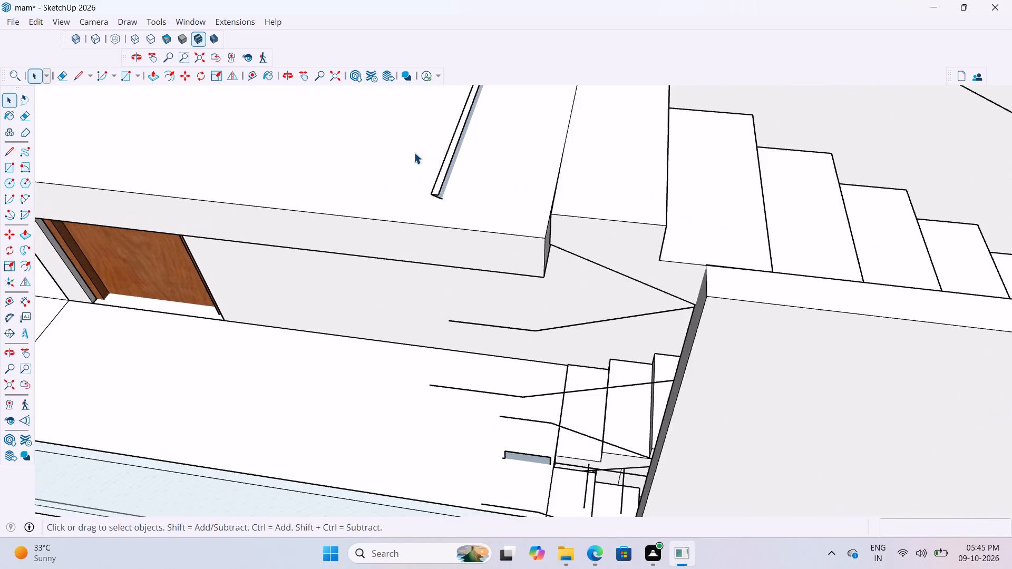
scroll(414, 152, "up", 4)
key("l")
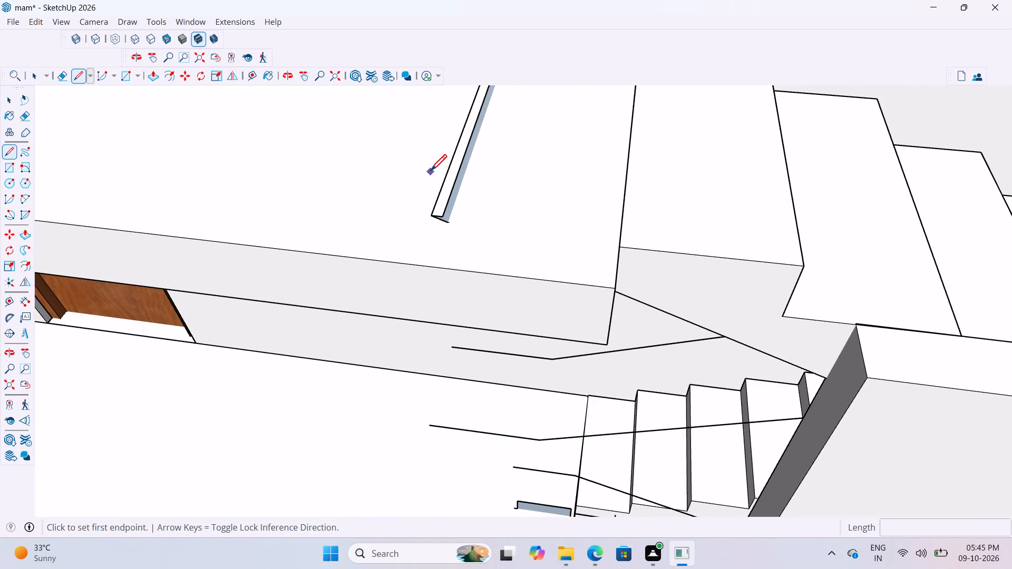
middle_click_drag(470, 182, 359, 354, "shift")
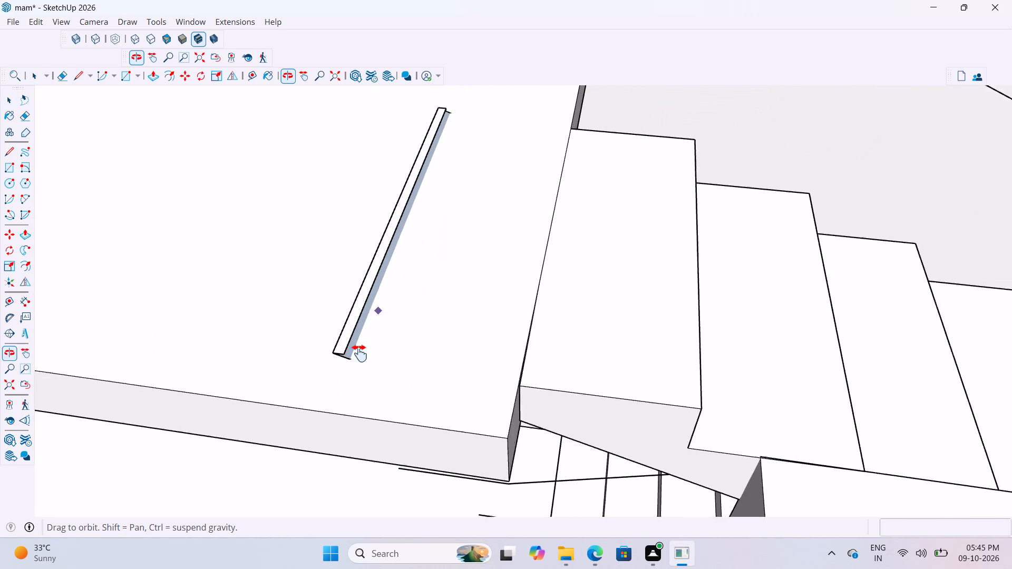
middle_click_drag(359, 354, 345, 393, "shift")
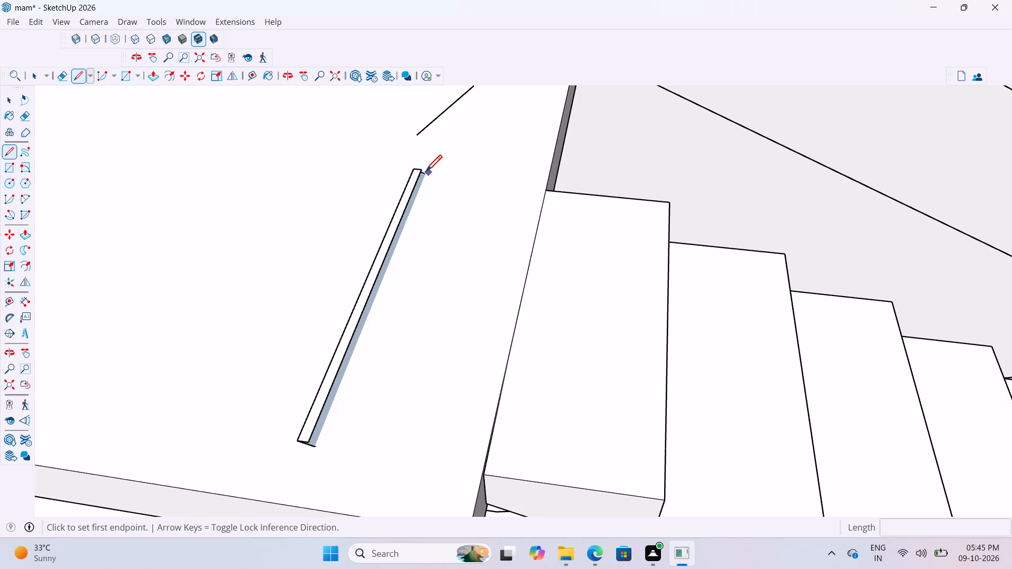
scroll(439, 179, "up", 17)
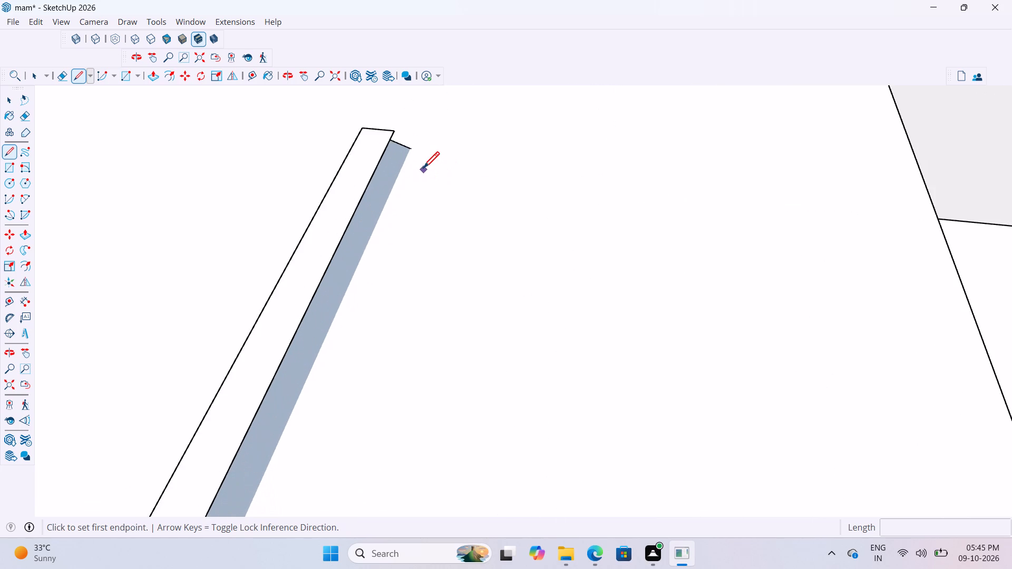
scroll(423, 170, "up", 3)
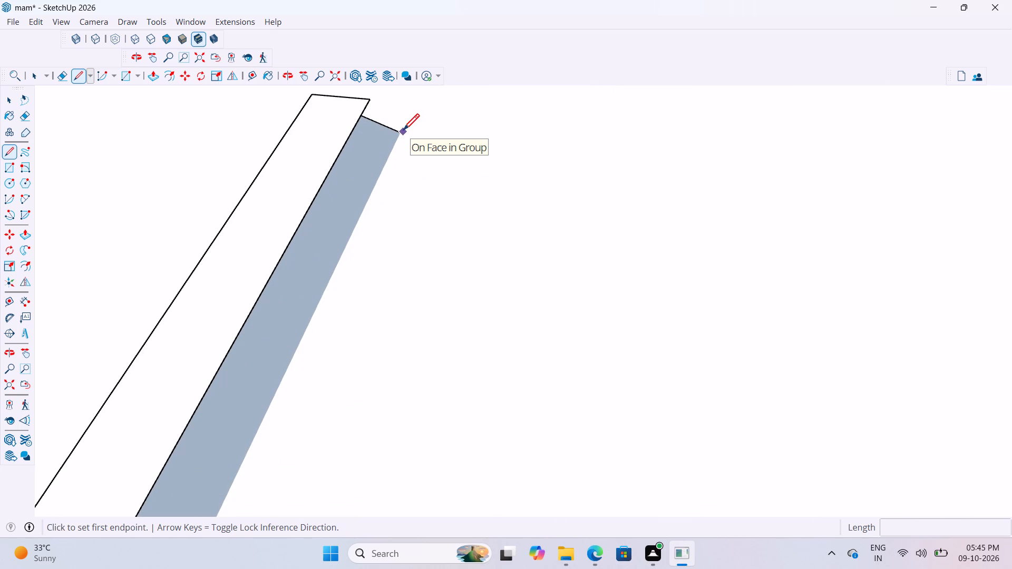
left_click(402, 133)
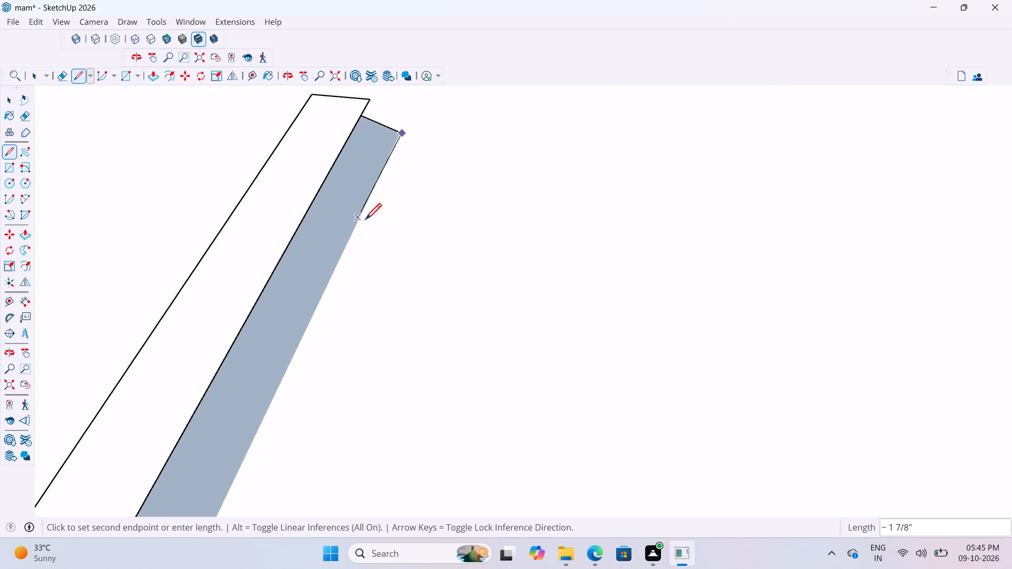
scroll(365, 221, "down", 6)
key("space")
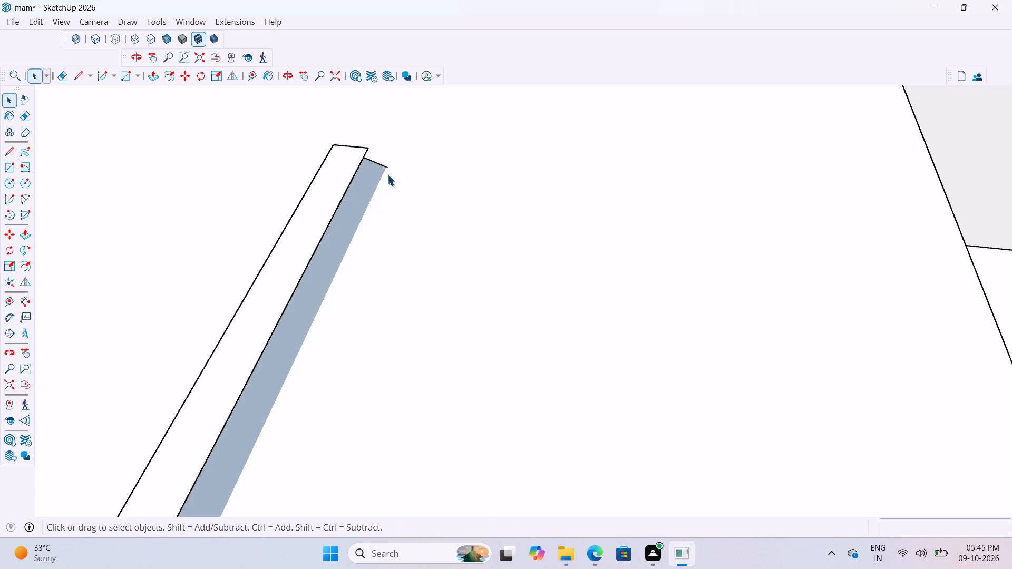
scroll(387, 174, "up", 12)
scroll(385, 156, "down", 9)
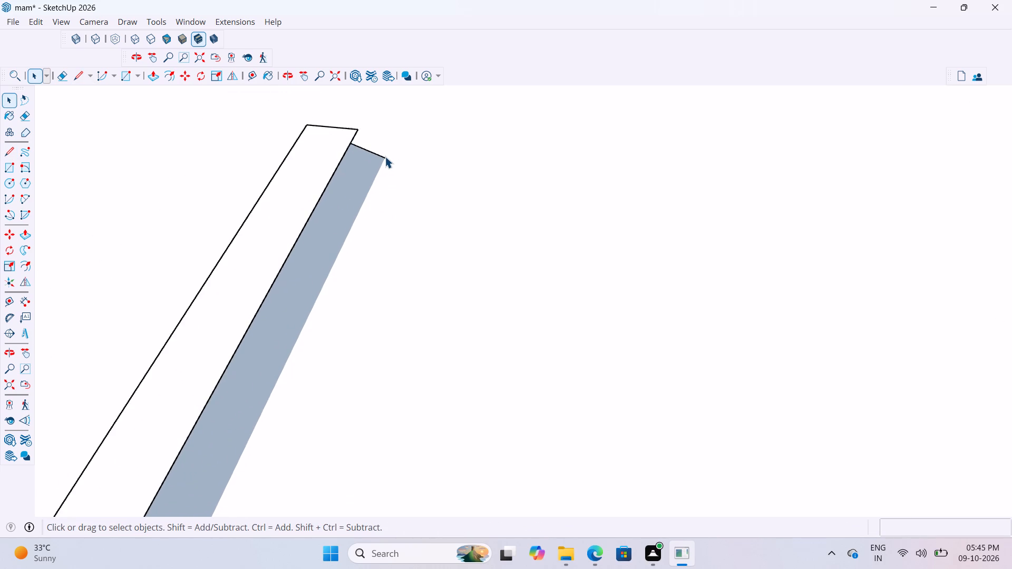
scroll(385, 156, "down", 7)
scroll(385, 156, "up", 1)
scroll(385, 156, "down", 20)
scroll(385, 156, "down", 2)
Draw a line about 2' 8 5/8" long between the two lower corners of the top step, beside the slab's edge.
middle_click_drag(404, 323, 460, 168)
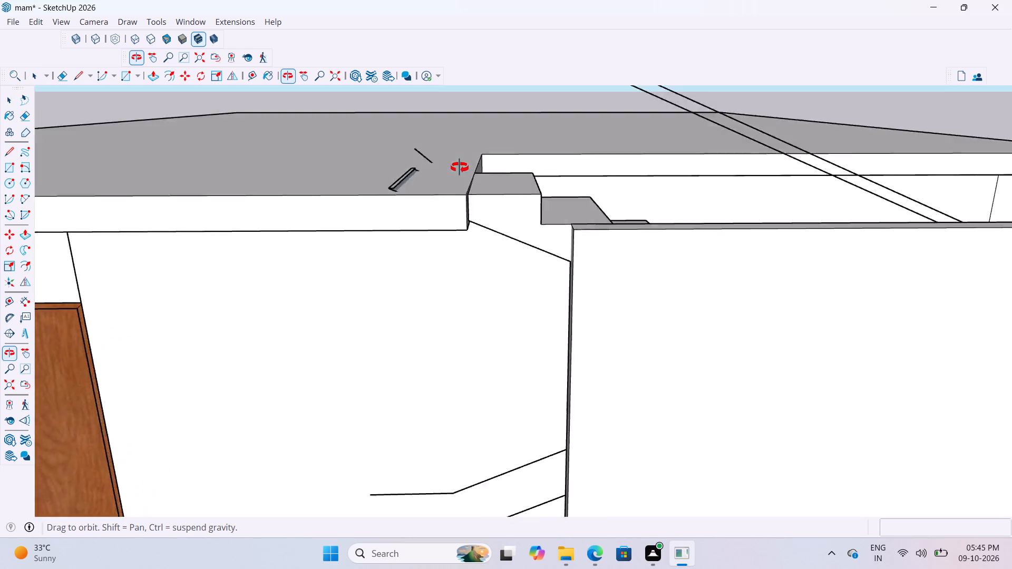
middle_click_drag(460, 168, 539, 20)
scroll(563, 117, "up", 1)
middle_click_drag(563, 117, 448, 113)
scroll(330, 153, "up", 4)
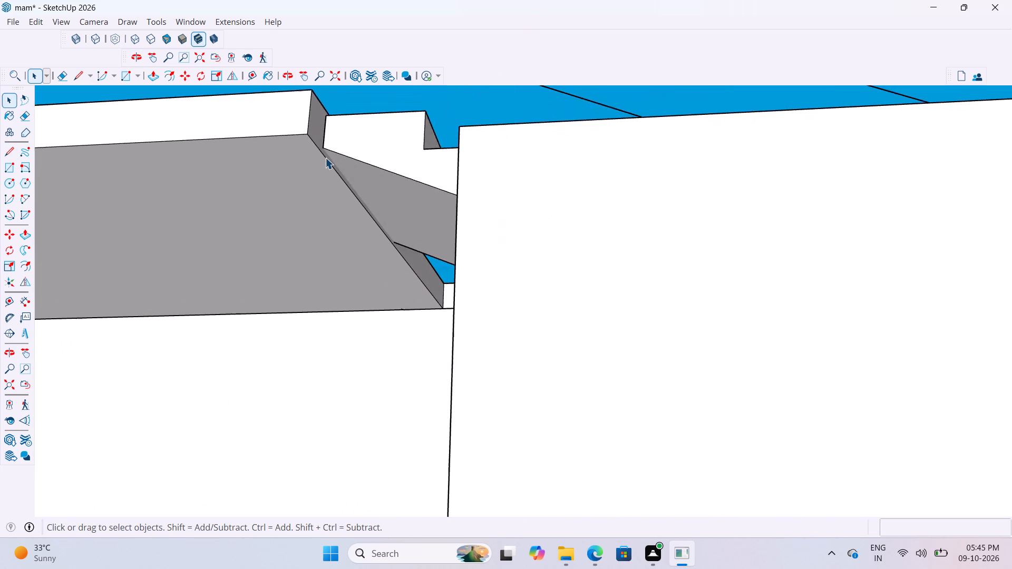
scroll(325, 158, "up", 8)
key("l")
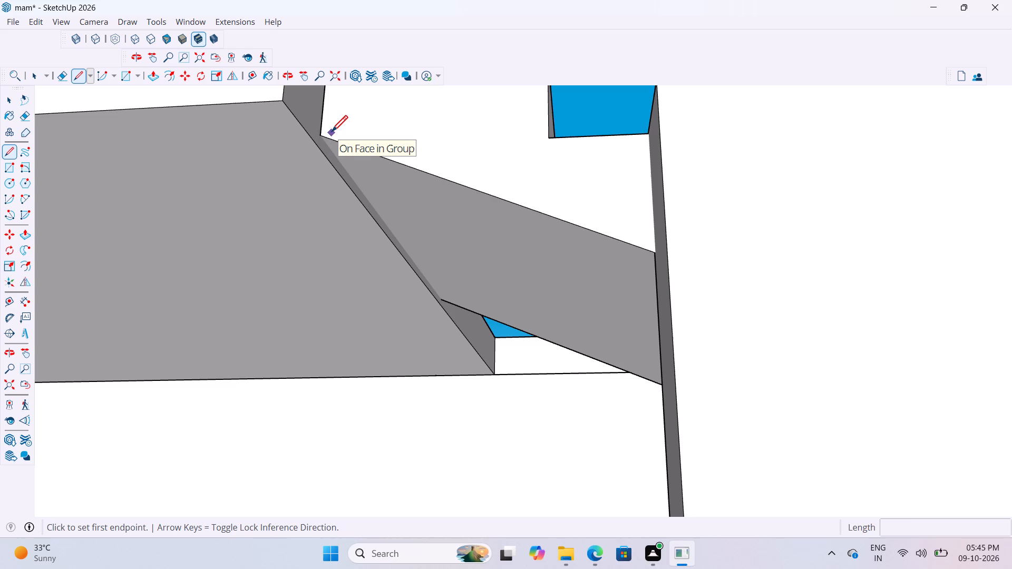
left_click(324, 135)
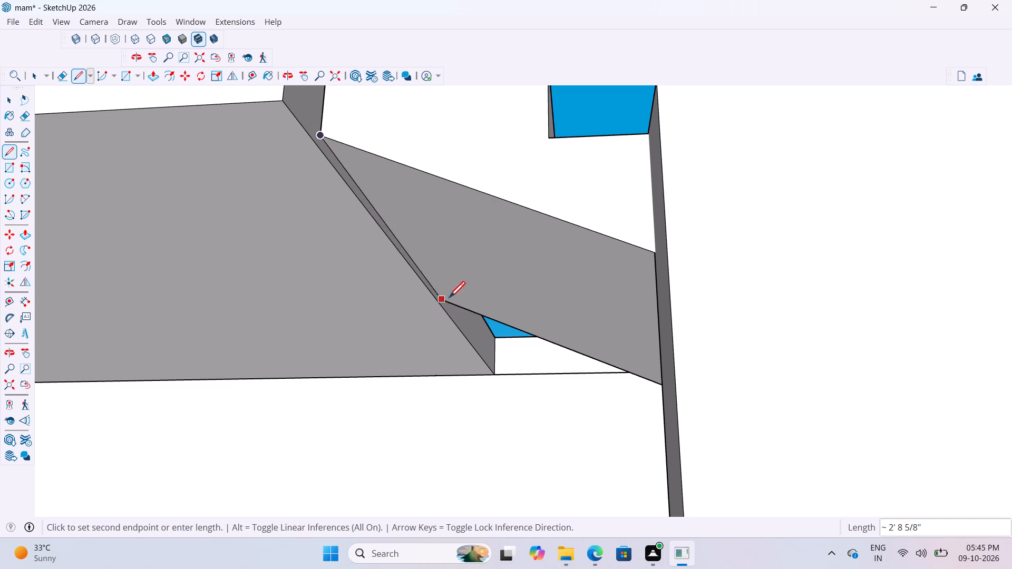
scroll(438, 302, "up", 8)
left_click(452, 299)
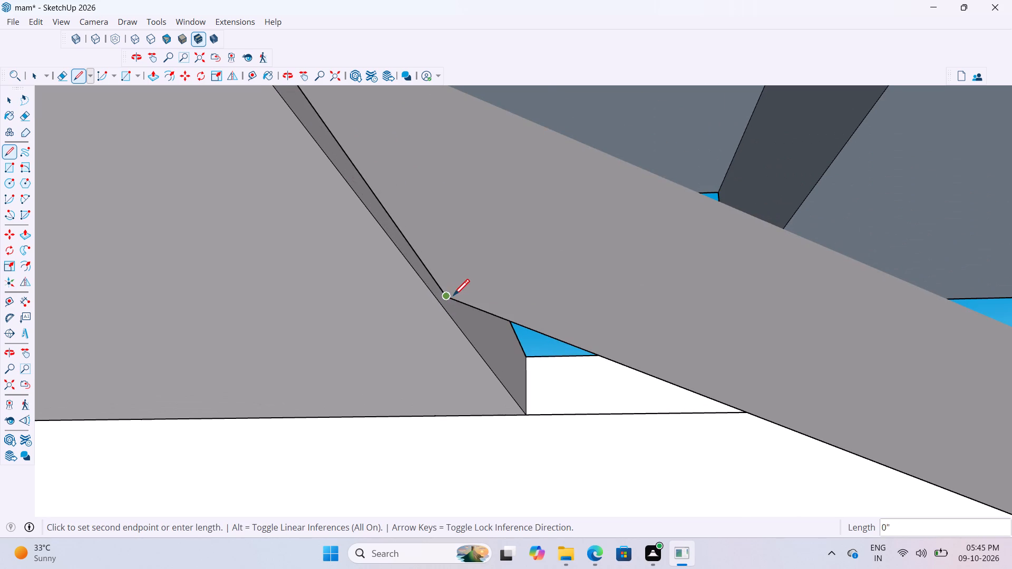
scroll(465, 283, "down", 16)
key("space")
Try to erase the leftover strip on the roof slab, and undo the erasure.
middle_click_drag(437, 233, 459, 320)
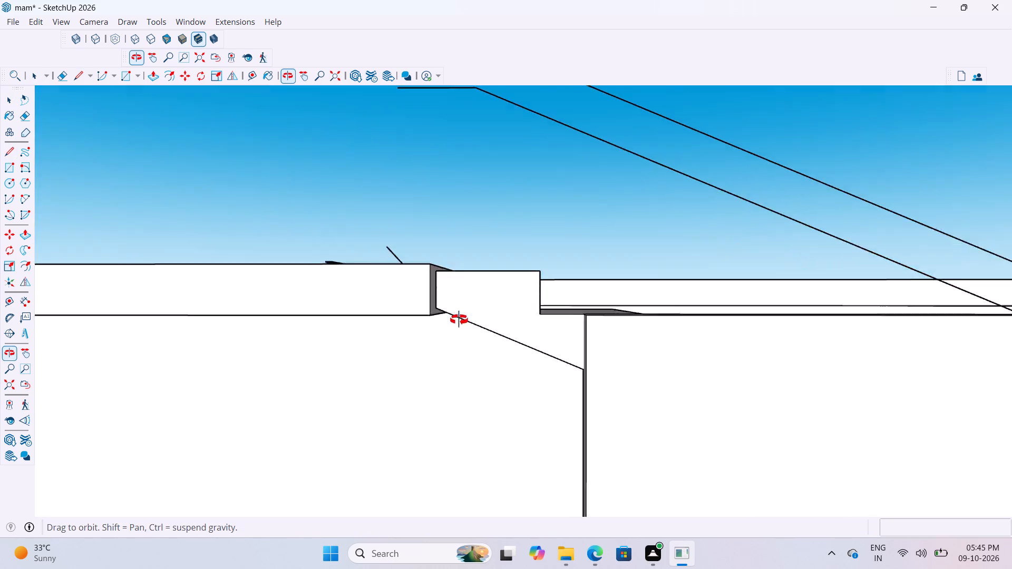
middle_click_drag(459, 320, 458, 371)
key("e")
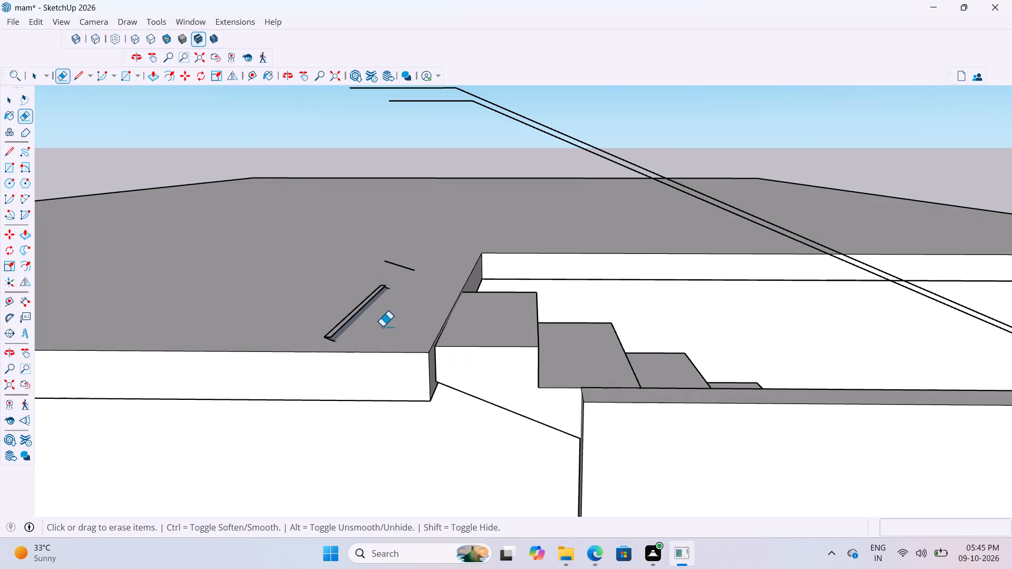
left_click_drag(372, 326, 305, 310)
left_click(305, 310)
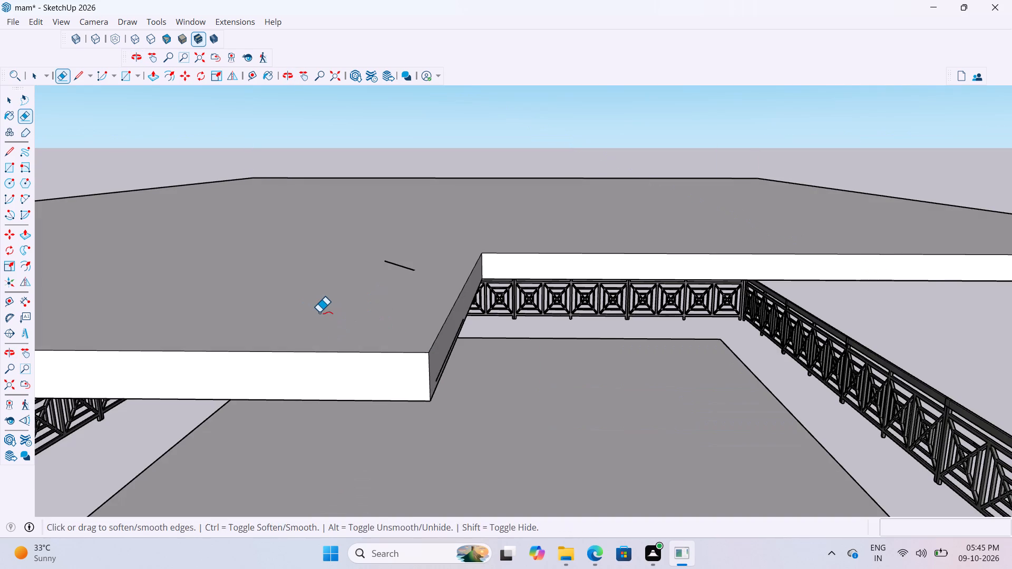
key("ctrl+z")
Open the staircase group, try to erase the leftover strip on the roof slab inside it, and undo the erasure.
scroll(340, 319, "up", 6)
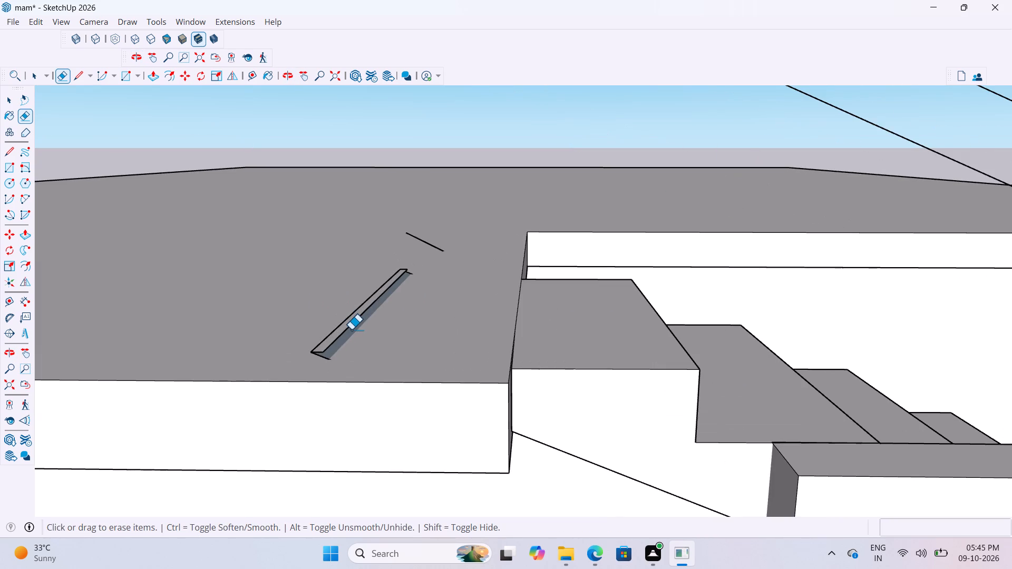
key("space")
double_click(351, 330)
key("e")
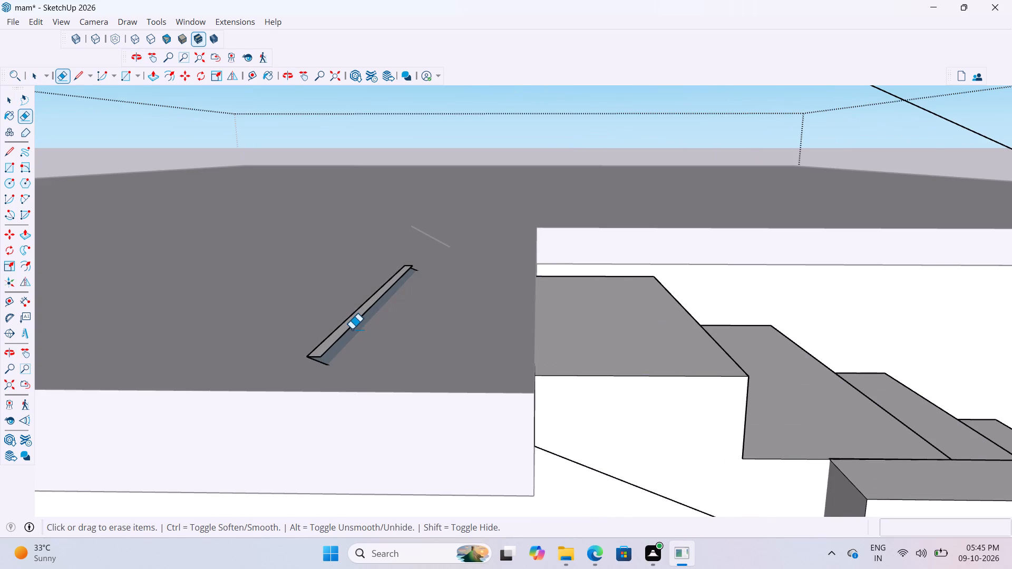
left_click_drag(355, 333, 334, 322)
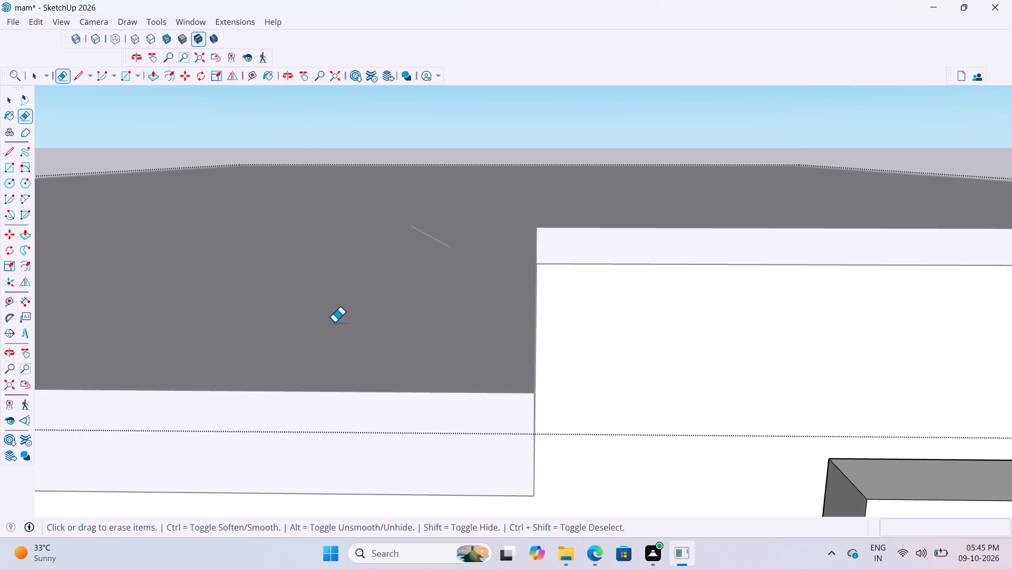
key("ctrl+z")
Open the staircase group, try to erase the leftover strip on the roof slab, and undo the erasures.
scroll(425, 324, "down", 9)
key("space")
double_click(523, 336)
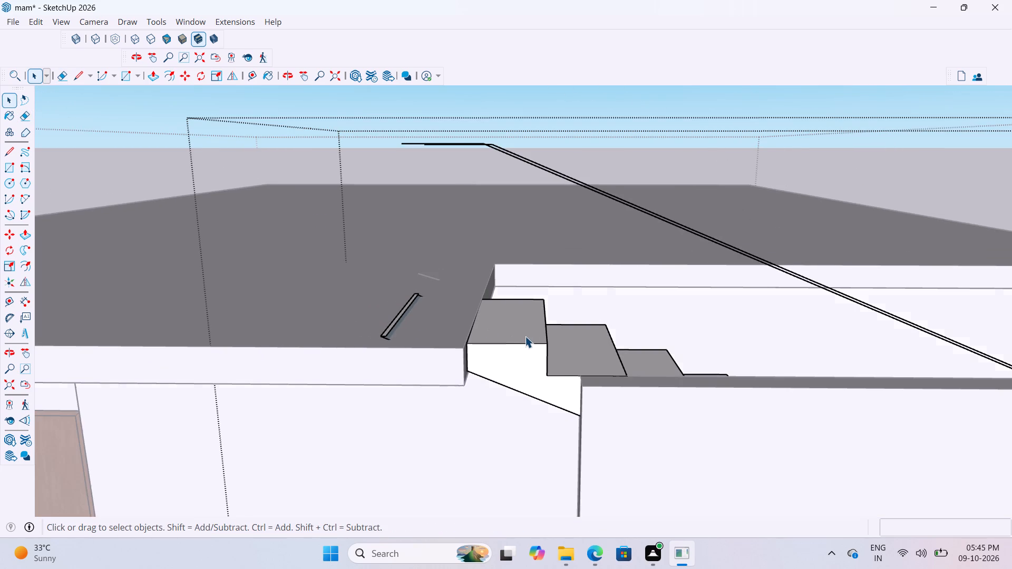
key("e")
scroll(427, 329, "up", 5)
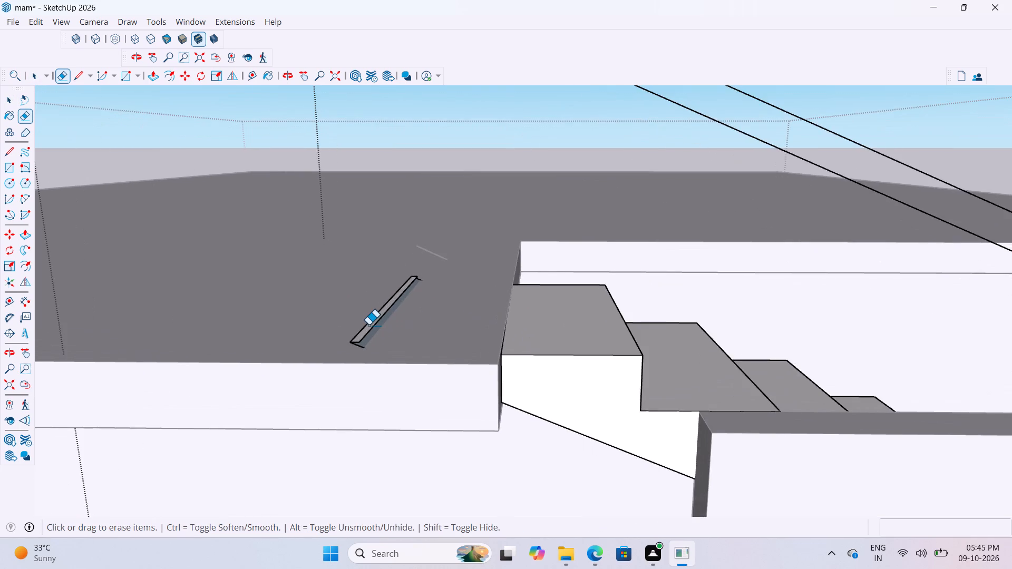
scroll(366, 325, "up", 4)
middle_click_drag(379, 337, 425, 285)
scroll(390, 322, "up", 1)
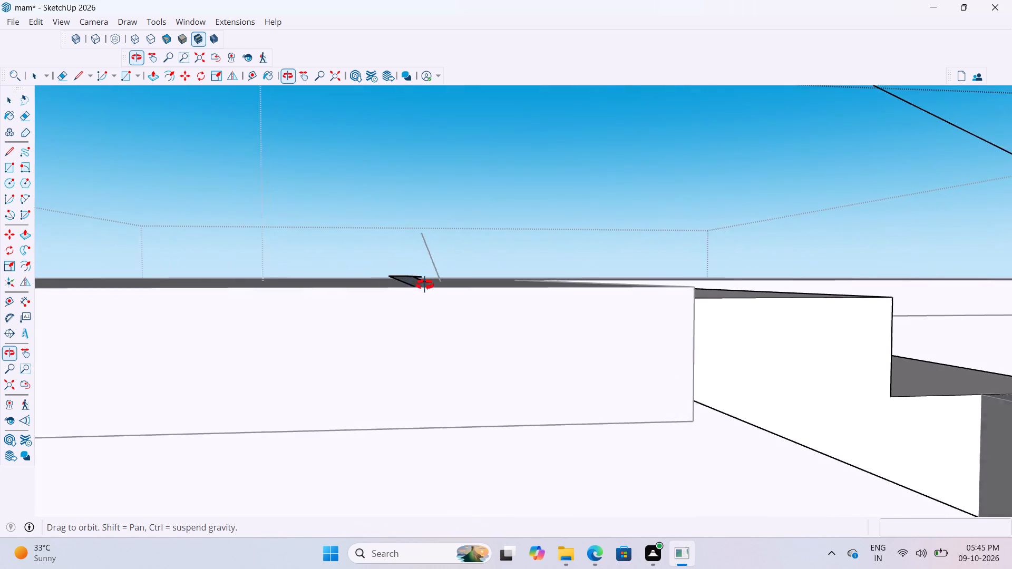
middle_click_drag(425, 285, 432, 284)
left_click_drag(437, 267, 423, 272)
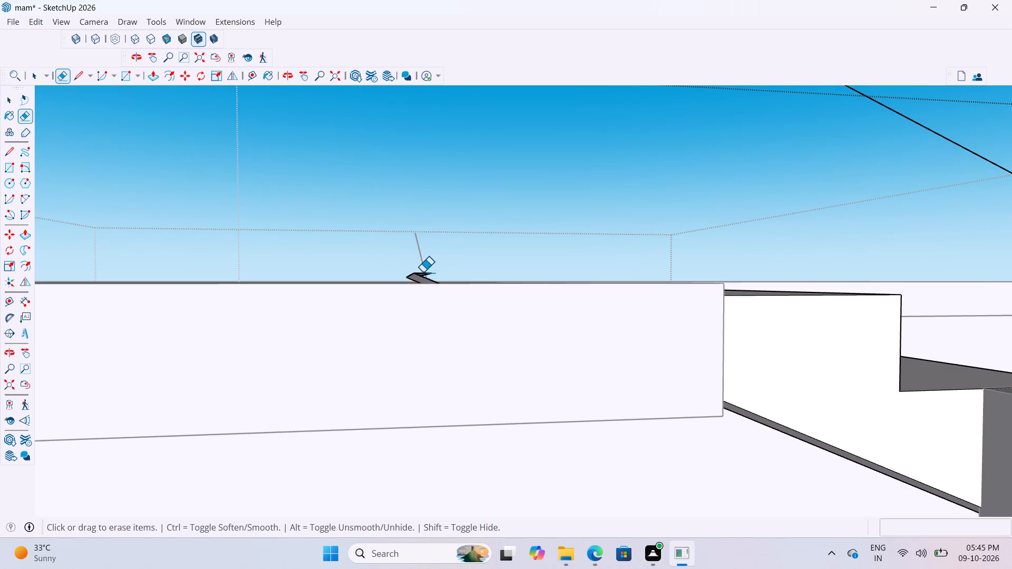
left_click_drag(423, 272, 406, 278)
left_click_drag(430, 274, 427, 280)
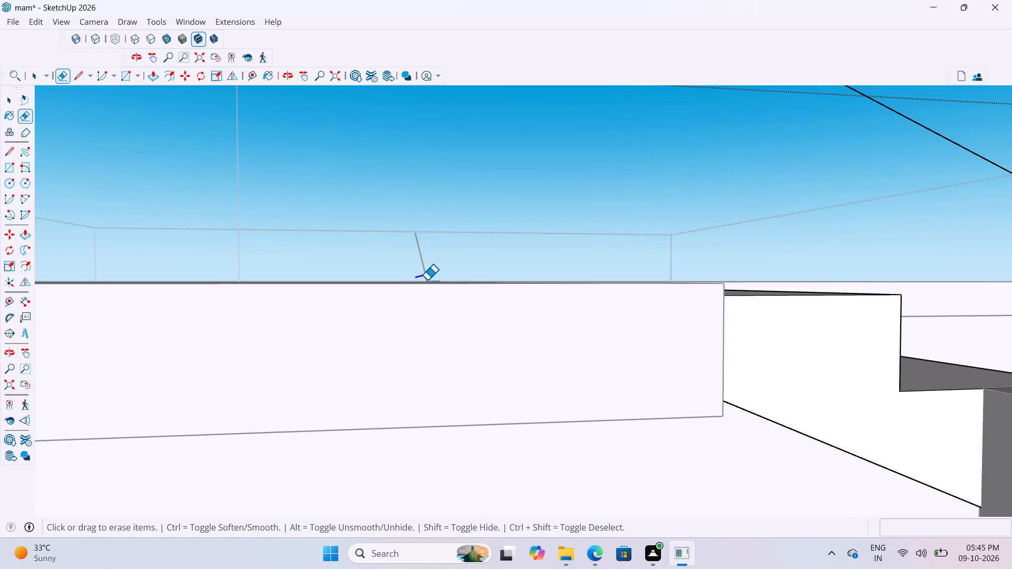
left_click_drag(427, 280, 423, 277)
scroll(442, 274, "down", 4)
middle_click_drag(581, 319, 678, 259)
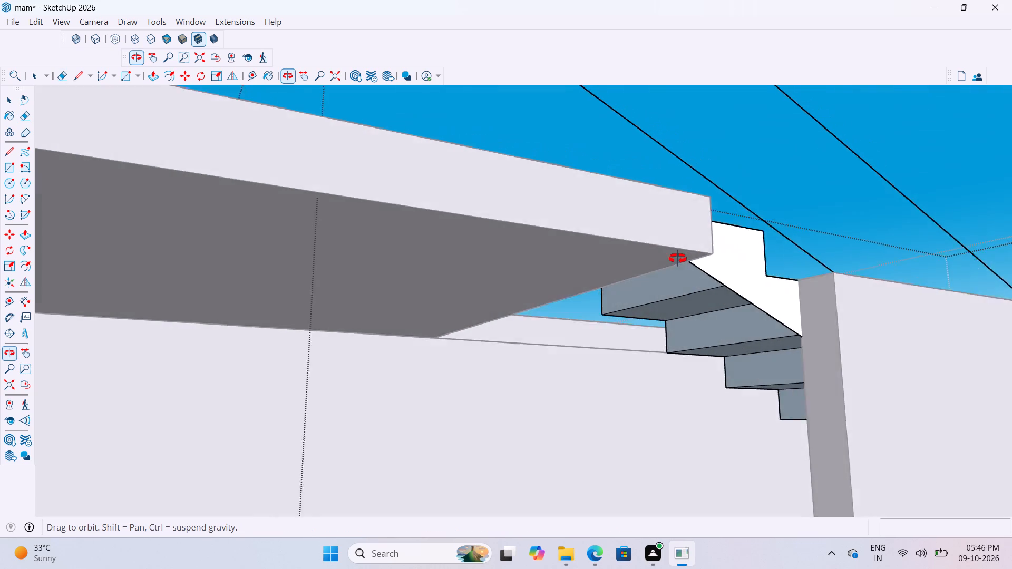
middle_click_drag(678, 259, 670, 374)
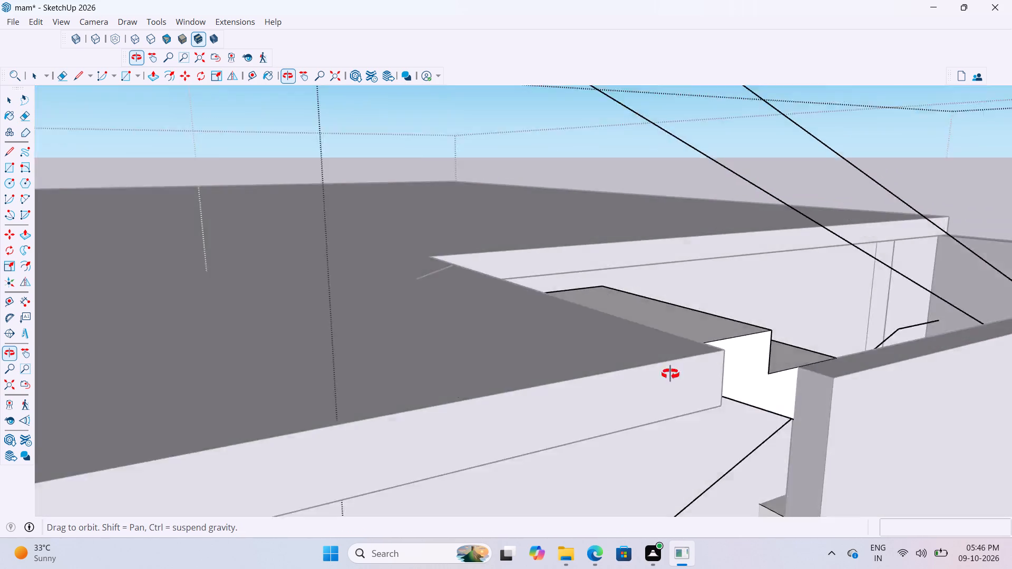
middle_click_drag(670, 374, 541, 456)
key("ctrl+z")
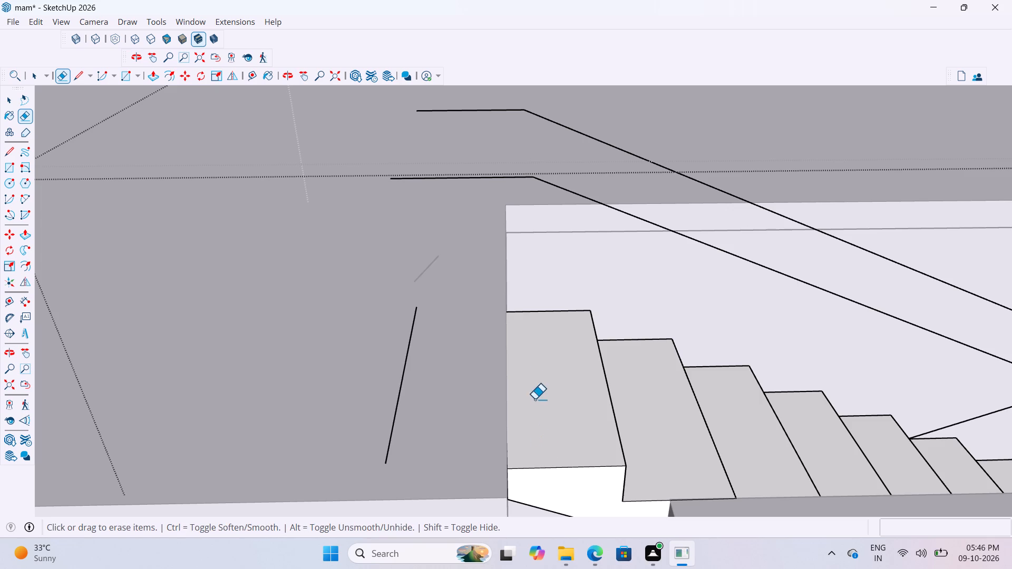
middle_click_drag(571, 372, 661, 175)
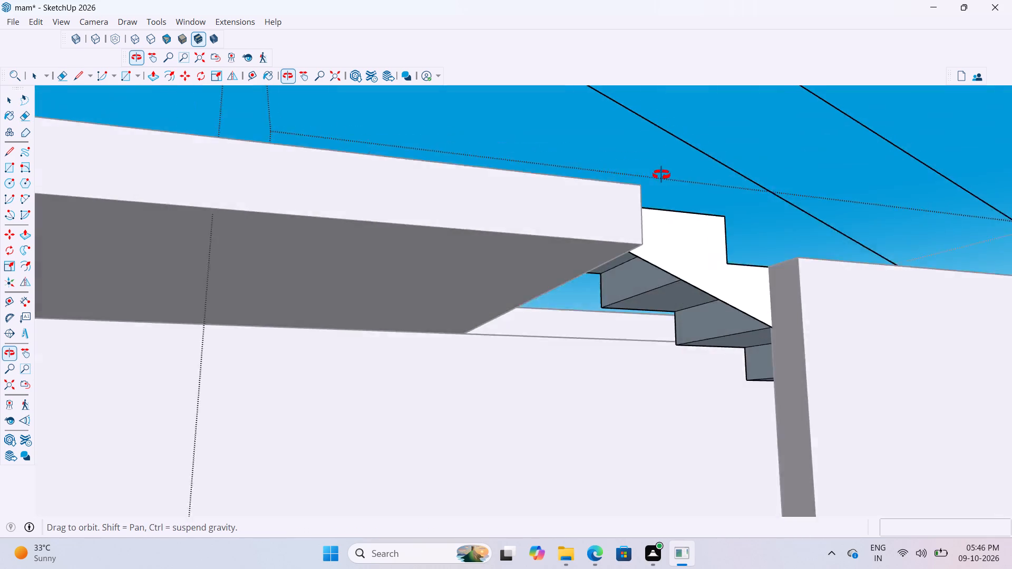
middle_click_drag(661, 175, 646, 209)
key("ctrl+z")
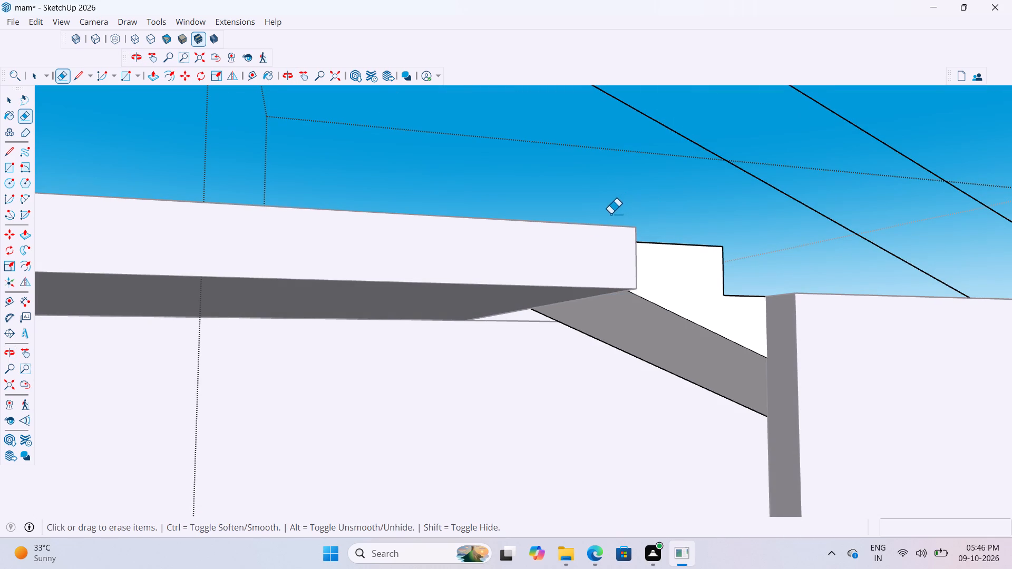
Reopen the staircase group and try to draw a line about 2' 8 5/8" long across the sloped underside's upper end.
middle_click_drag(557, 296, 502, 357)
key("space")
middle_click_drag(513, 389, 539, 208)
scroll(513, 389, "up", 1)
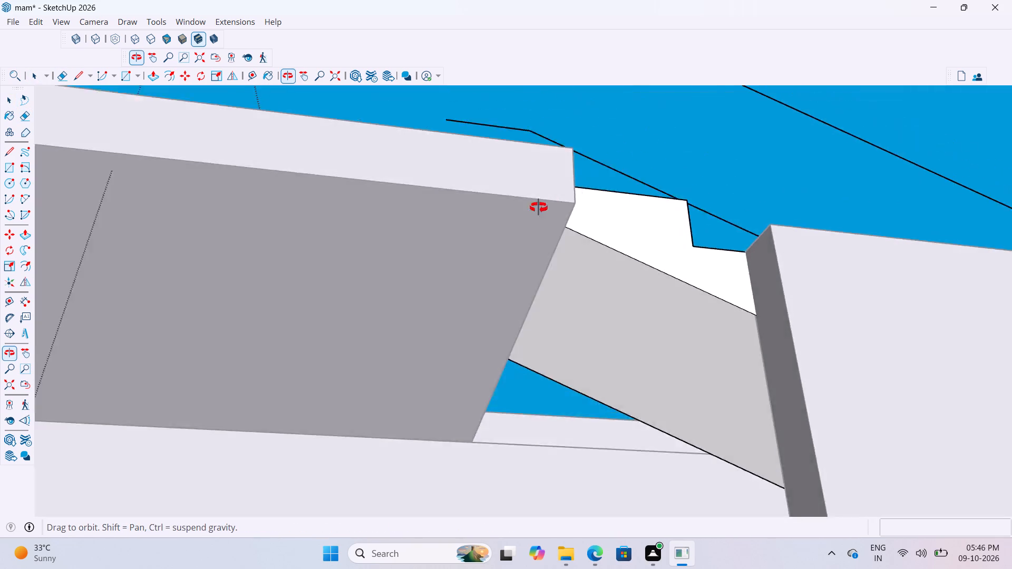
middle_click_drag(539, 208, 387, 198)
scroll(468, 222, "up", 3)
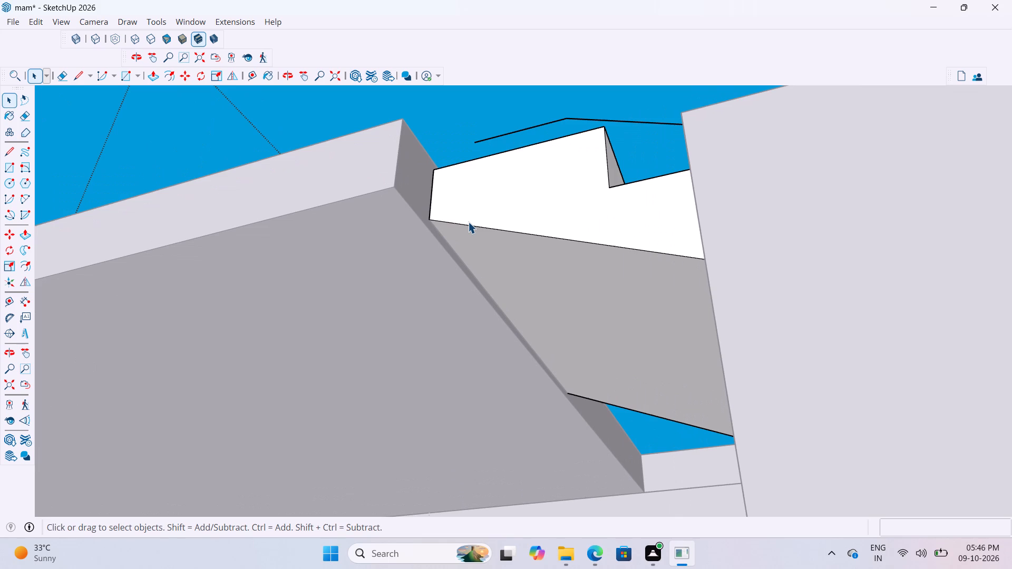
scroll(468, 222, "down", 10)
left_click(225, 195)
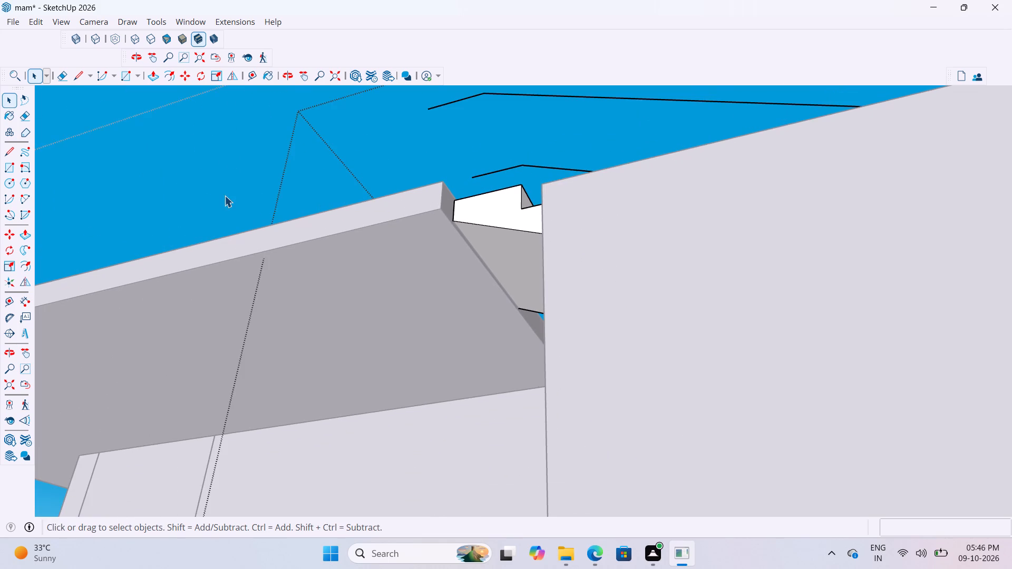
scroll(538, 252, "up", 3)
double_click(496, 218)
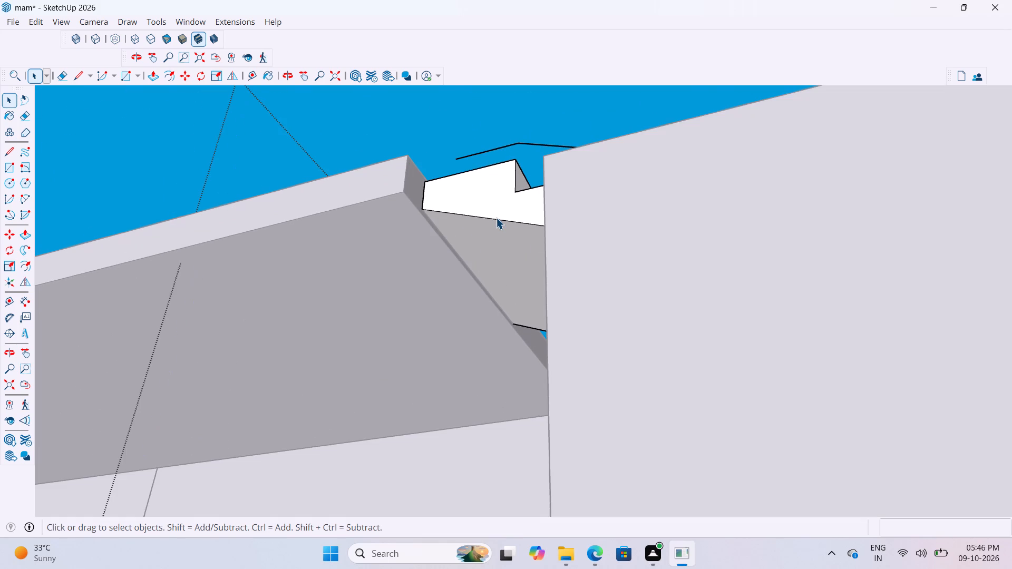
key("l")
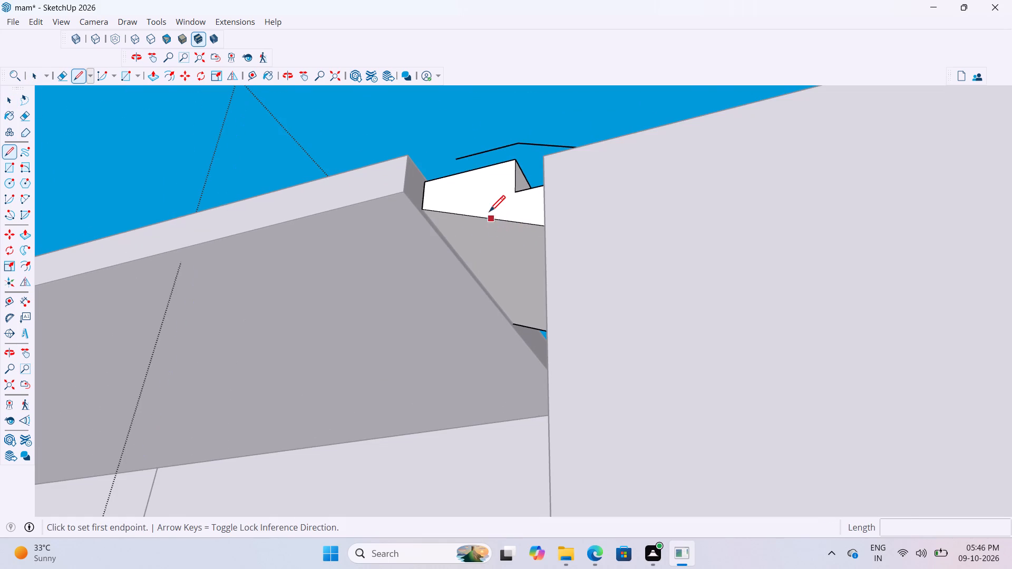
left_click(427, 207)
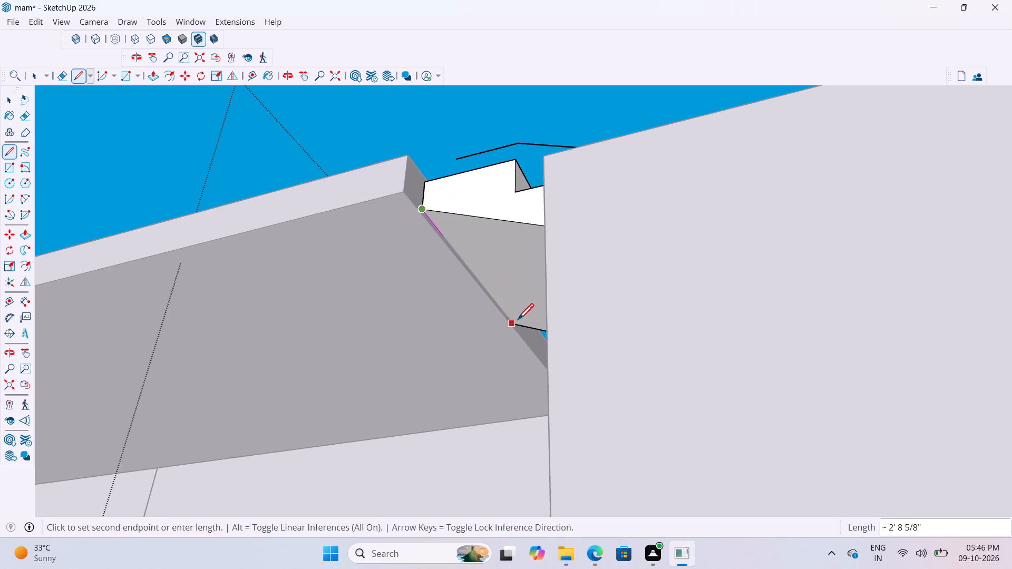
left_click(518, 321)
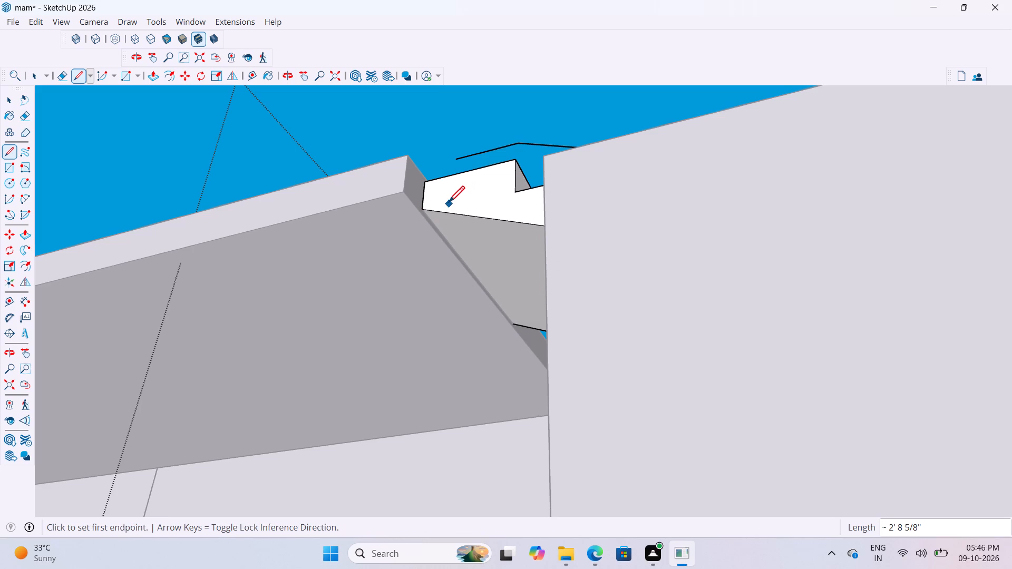
Draw a line along the red axis, about 2' 8 5/8" long, joining the corners at the sloped underside's upper end beside the slab.
scroll(447, 223, "up", 5)
scroll(475, 258, "up", 6)
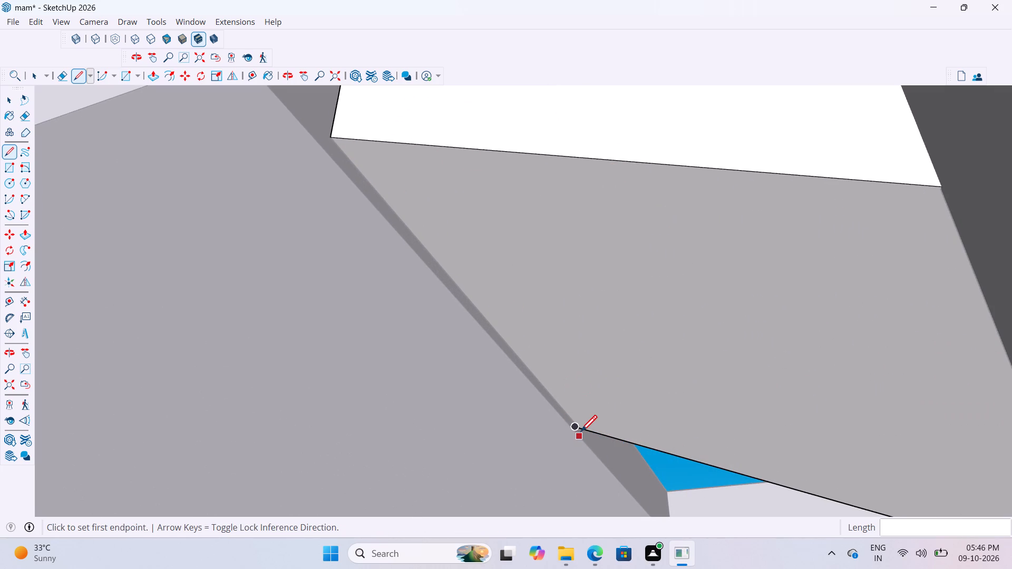
key("Right")
scroll(581, 432, "up", 11)
key("Left")
scroll(581, 430, "up", 10)
key("Up")
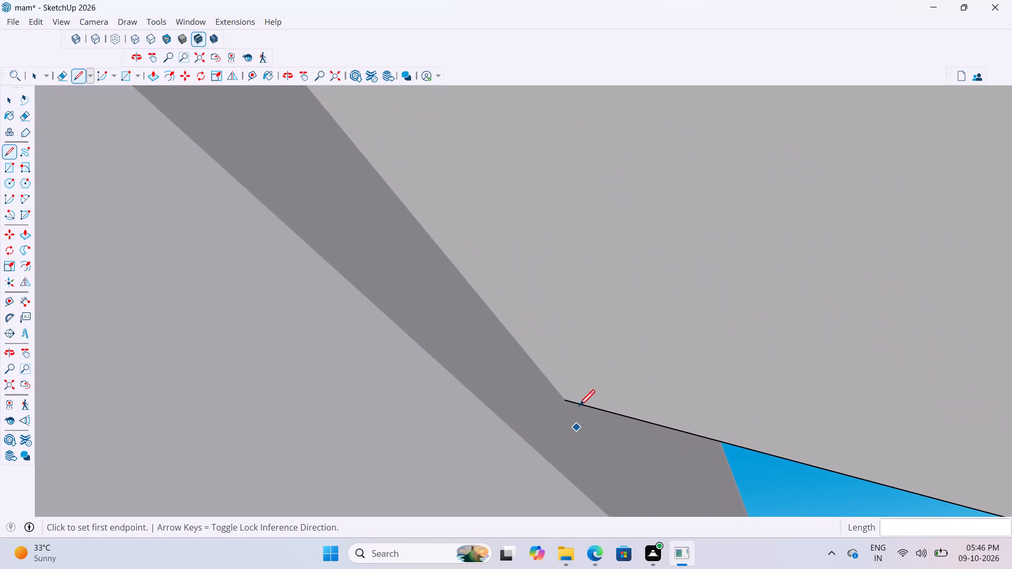
key("Up")
key("Right")
key("Left")
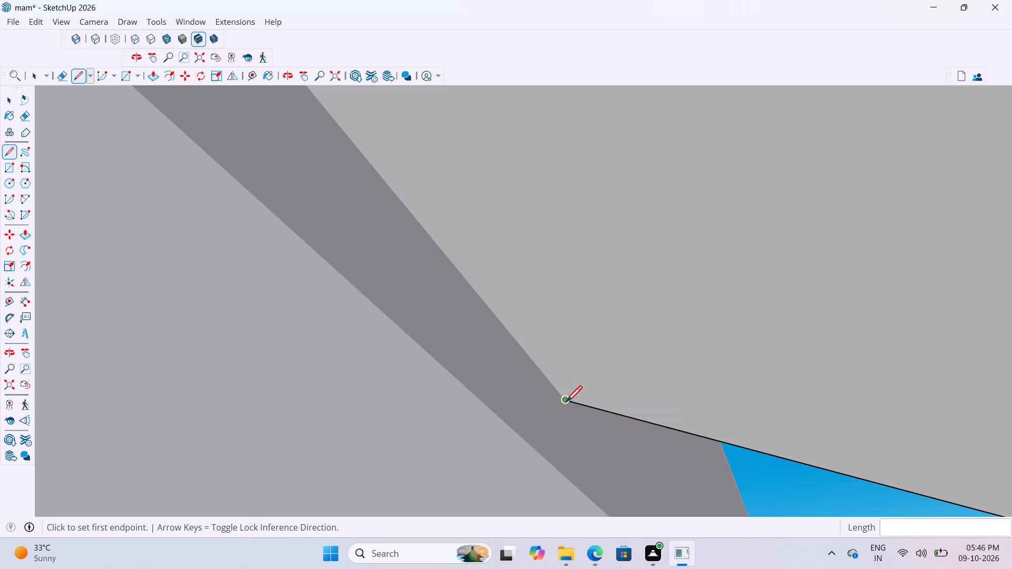
left_click(566, 404)
scroll(563, 335, "down", 20)
scroll(563, 335, "down", 6)
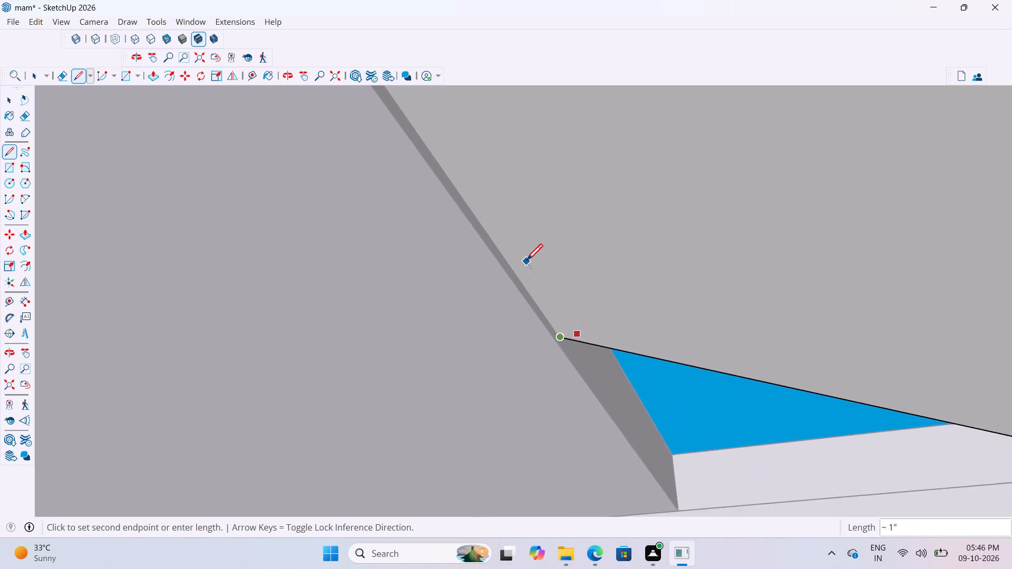
scroll(527, 262, "down", 14)
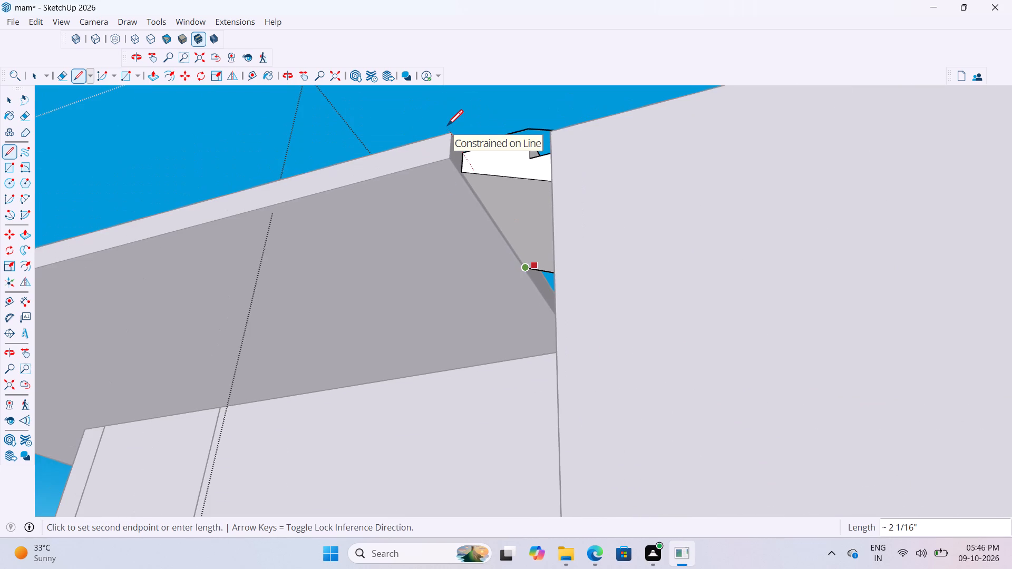
key("Left")
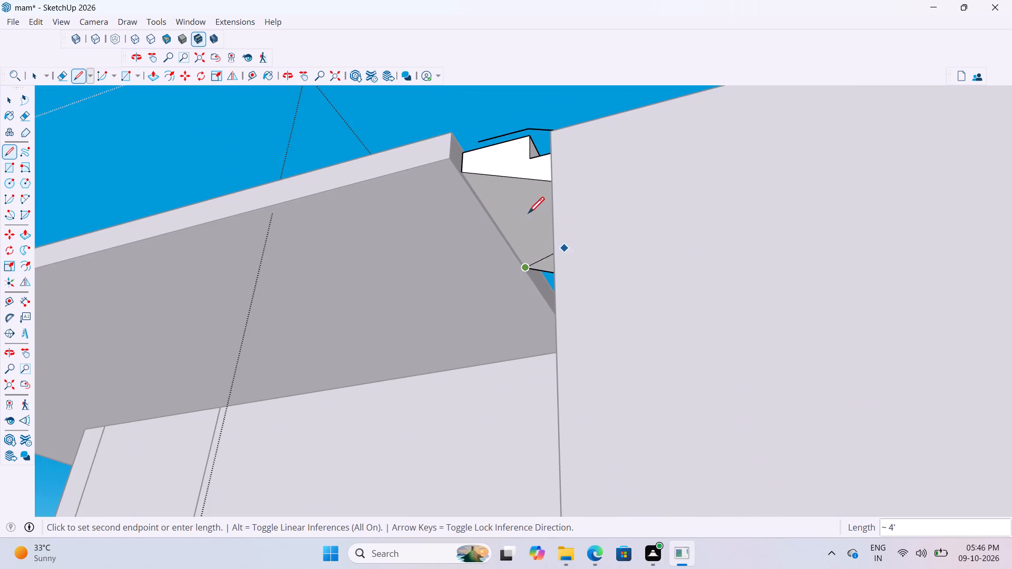
scroll(520, 210, "up", 2)
scroll(453, 163, "up", 8)
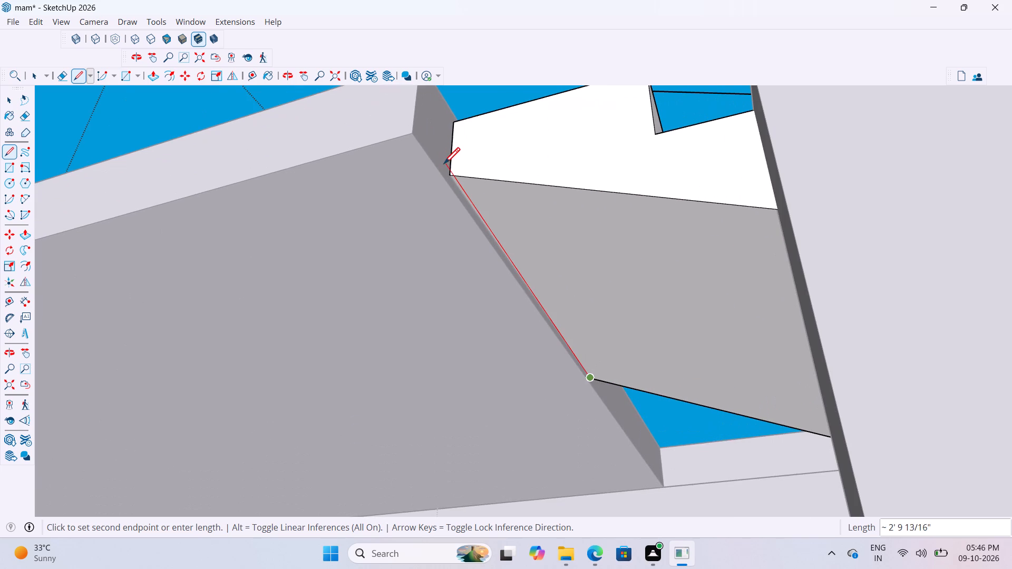
scroll(444, 165, "up", 10)
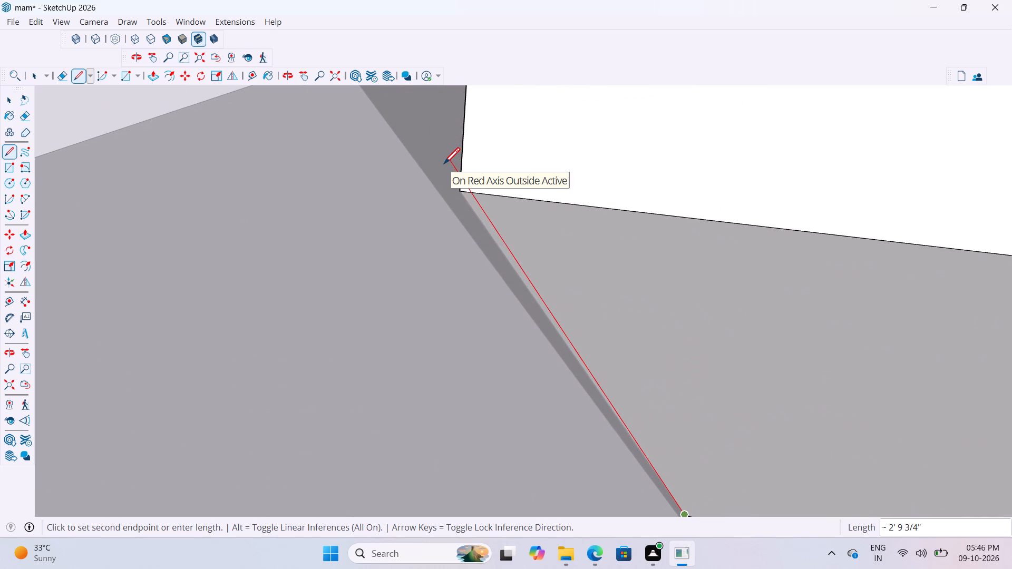
left_click(464, 191)
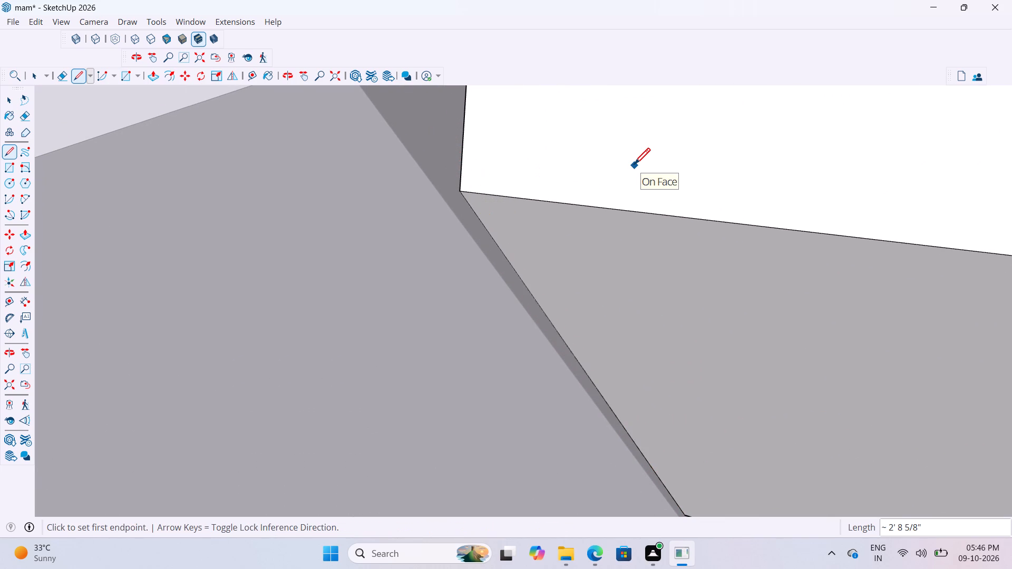
key("space")
Erase all edges of the leftover strip on the roof slab within the staircase group.
scroll(518, 124, "down", 10)
middle_click_drag(468, 140, 519, 199)
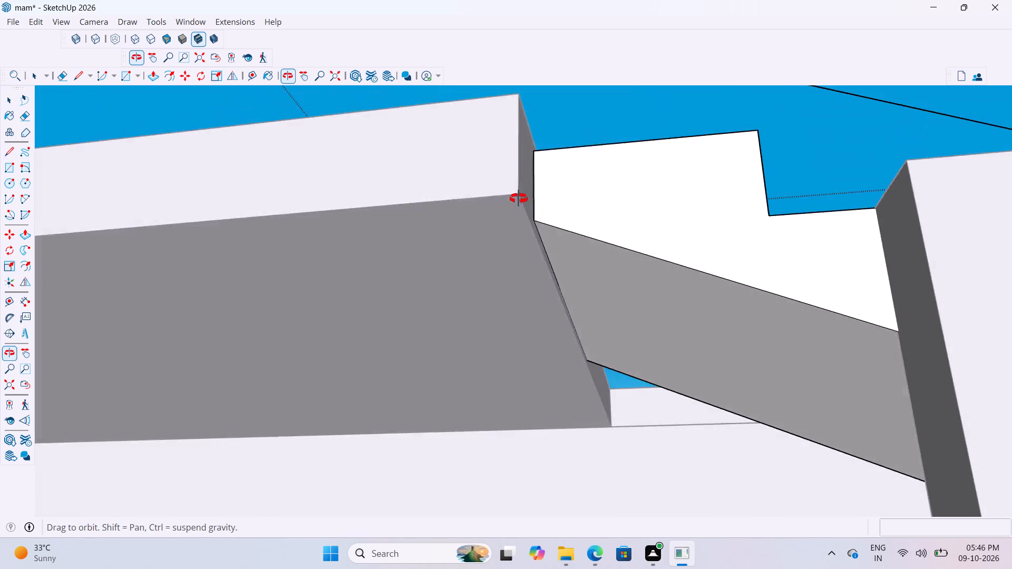
middle_click_drag(519, 199, 518, 289)
scroll(532, 306, "up", 1)
middle_click_drag(532, 306, 571, 318)
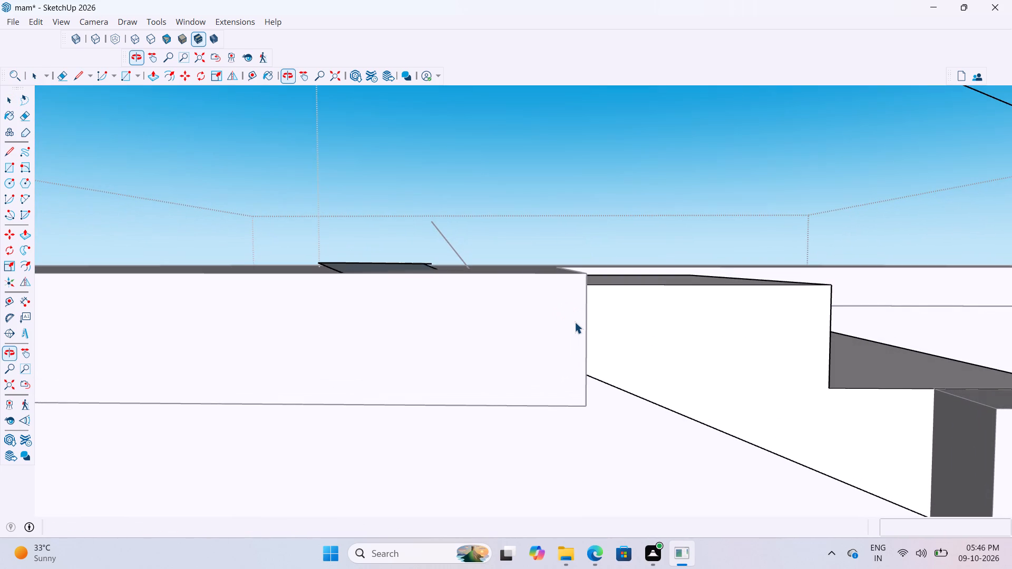
key("e")
middle_click_drag(423, 301, 500, 296)
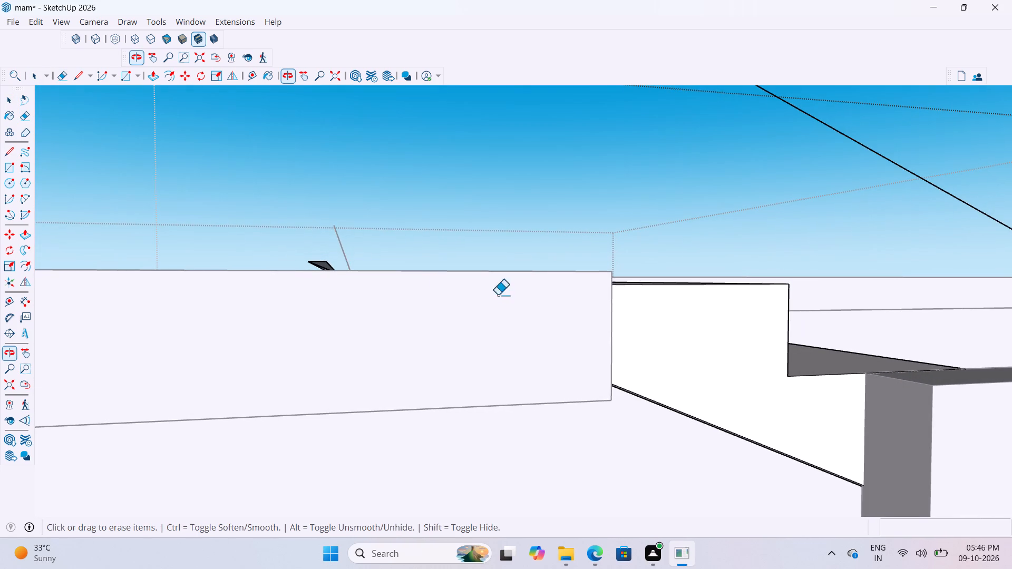
left_click_drag(347, 249, 316, 269)
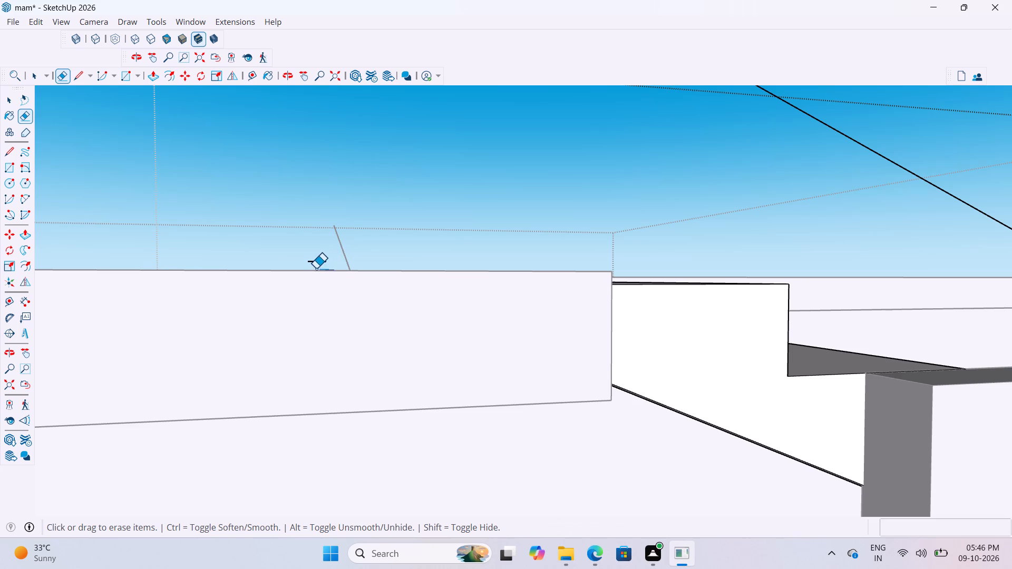
middle_click_drag(451, 284, 446, 311)
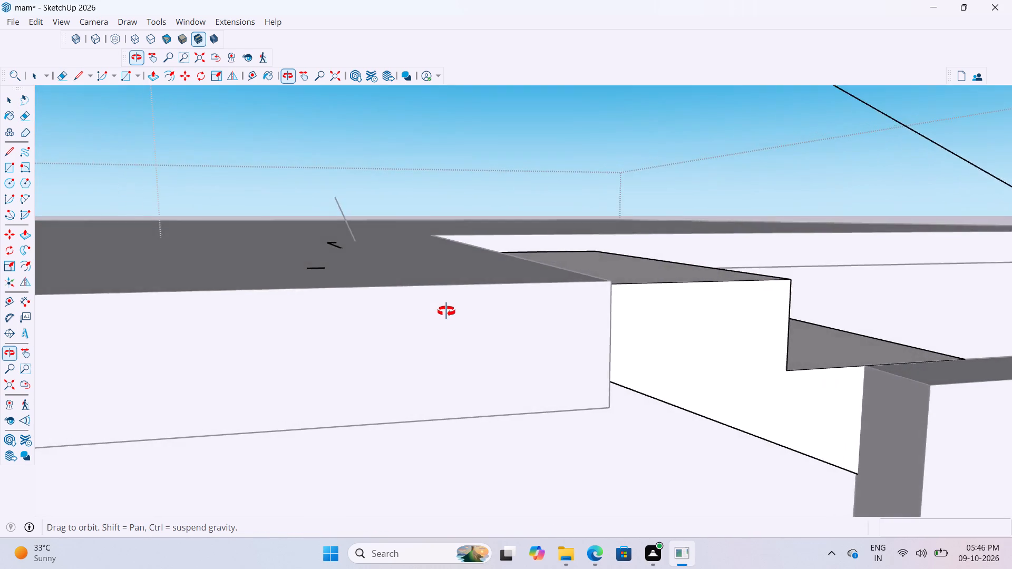
middle_click_drag(446, 311, 445, 277)
left_click_drag(314, 239, 320, 261)
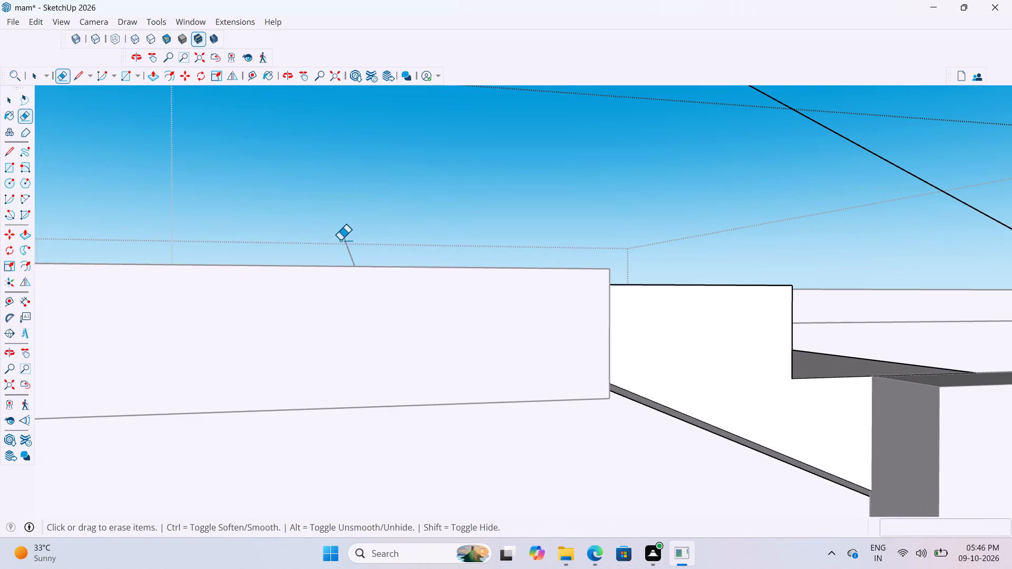
middle_click_drag(349, 233, 343, 266)
scroll(349, 245, "up", 4)
middle_click(346, 243)
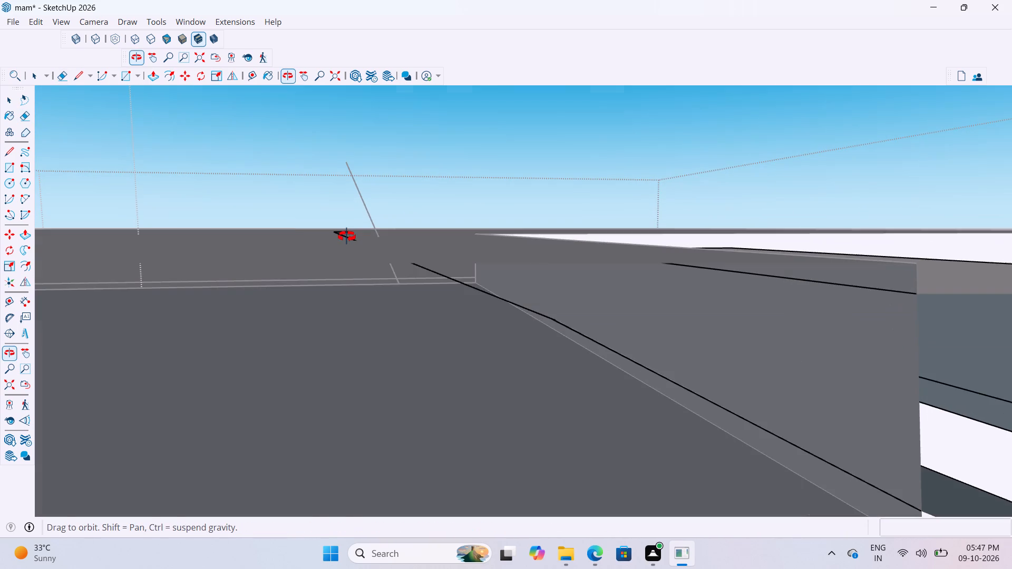
left_click_drag(346, 231, 341, 240)
middle_click_drag(580, 278, 523, 218)
scroll(517, 222, "down", 20)
scroll(517, 222, "down", 7)
middle_click_drag(505, 278, 536, 331)
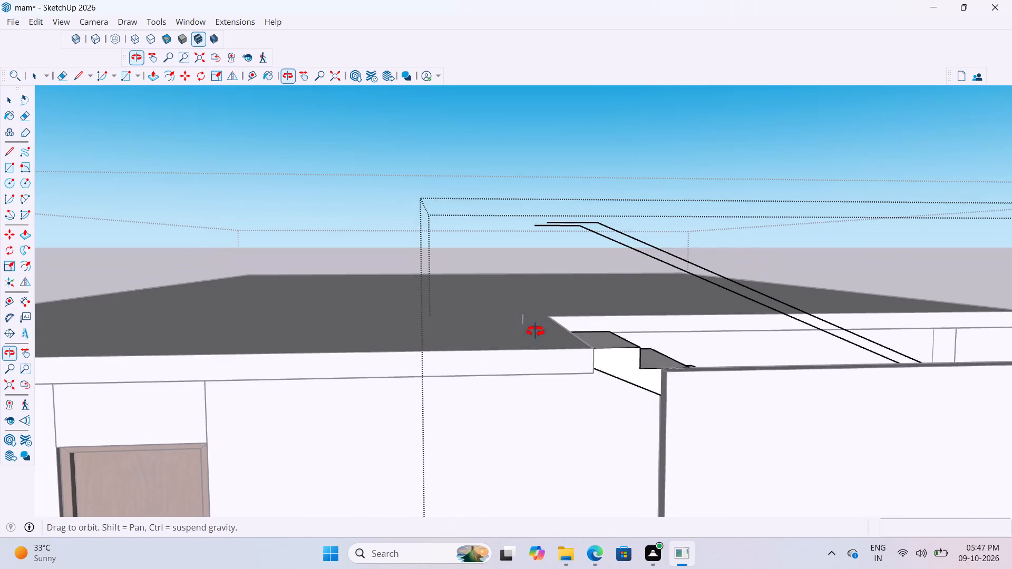
Push/pull the stair side face beneath the top tread about 2' 8 5/8", out to the tread's free corner beside the slab.
middle_click_drag(536, 331, 746, 212)
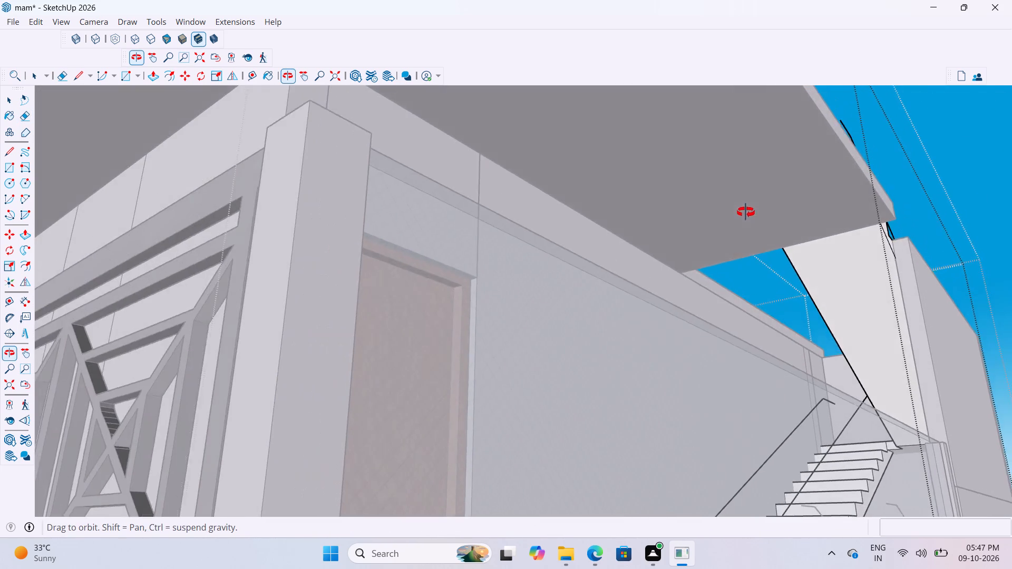
middle_click_drag(746, 212, 744, 224)
middle_click_drag(744, 224, 89, 484)
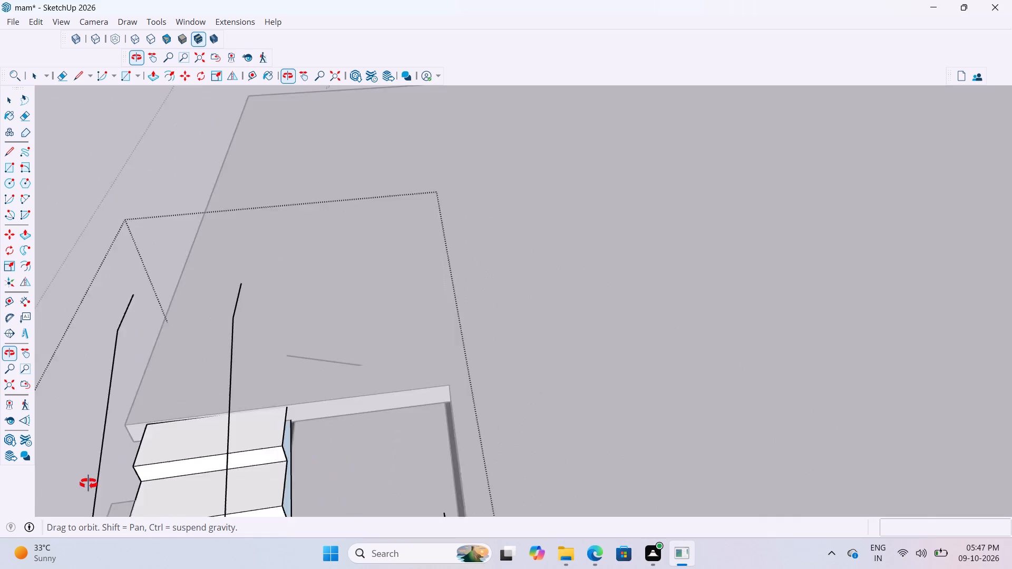
middle_click_drag(89, 484, 0, 448)
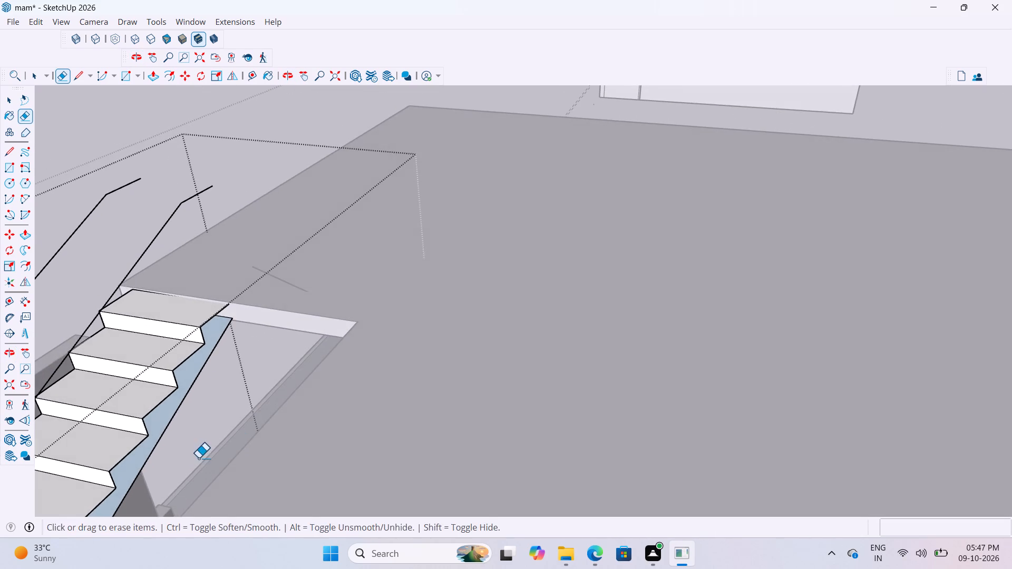
scroll(273, 384, "up", 1)
middle_click_drag(270, 381, 160, 370)
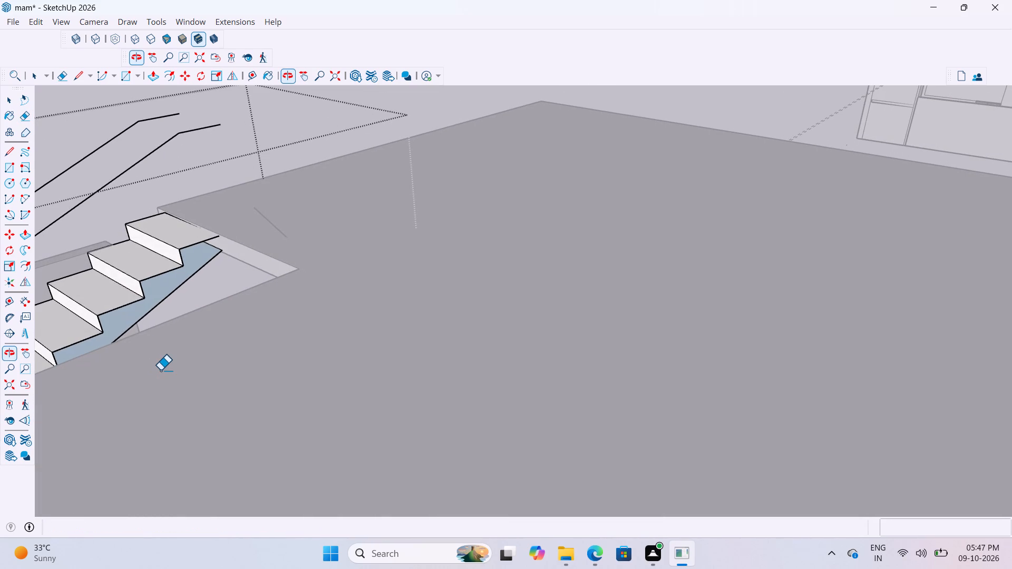
key("p")
scroll(326, 201, "up", 4)
scroll(135, 265, "up", 2)
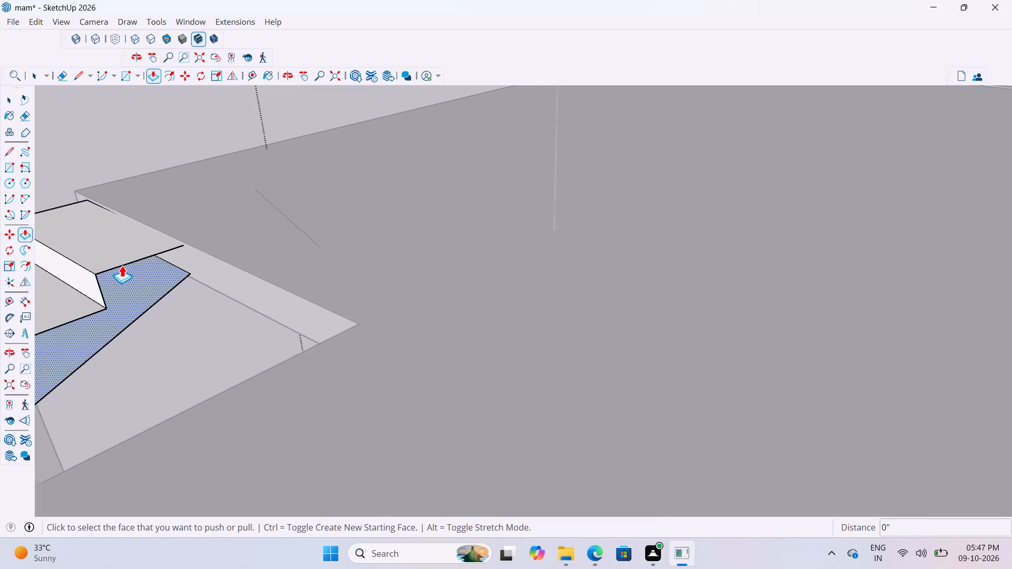
scroll(122, 265, "up", 12)
middle_click_drag(216, 282, 150, 224)
scroll(150, 224, "up", 1)
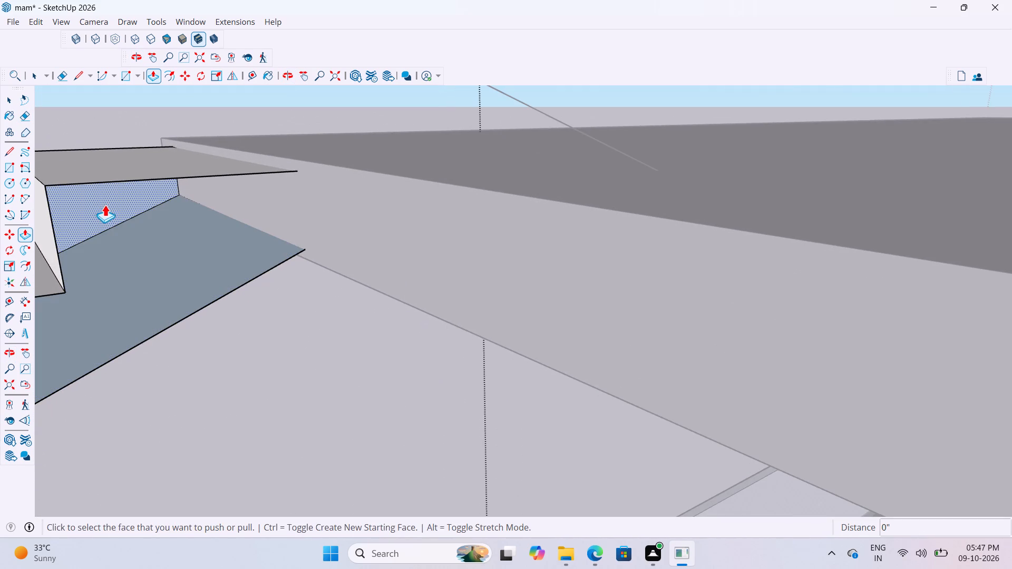
left_click(102, 202)
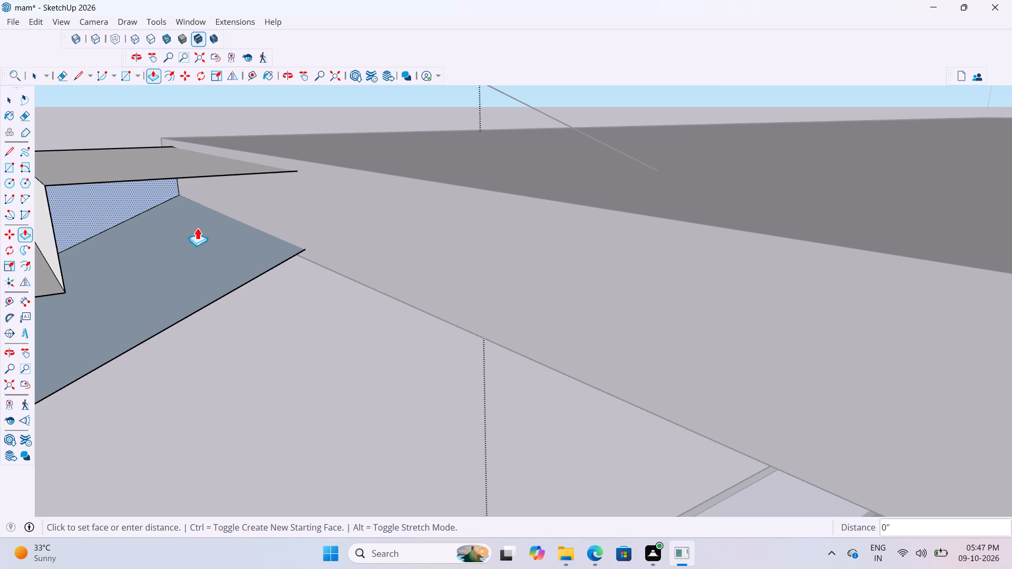
left_click(299, 168)
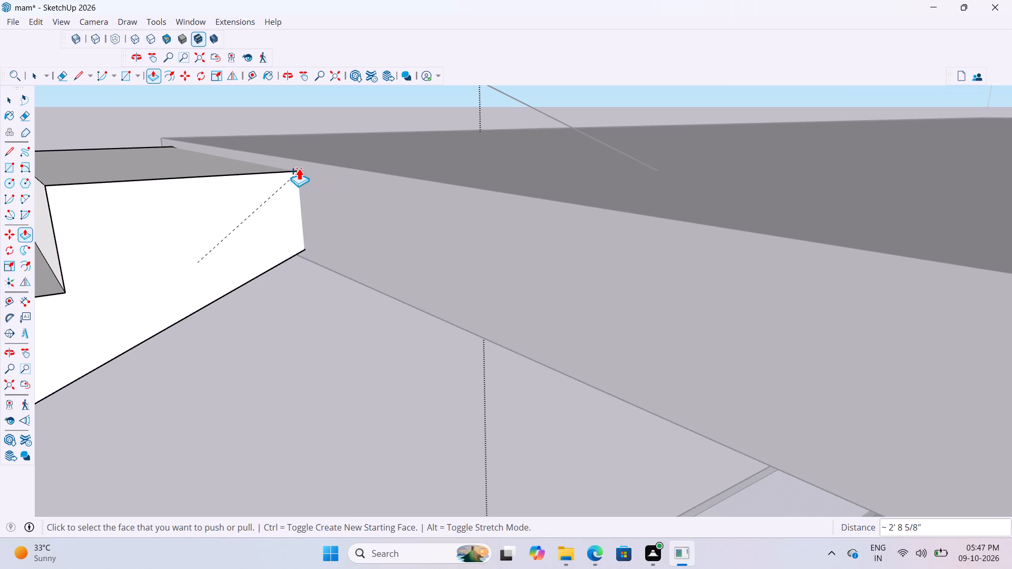
Push/pull the staircase's top tread about 5/8" to meet the roof slab's edge.
scroll(318, 199, "down", 9)
middle_click_drag(317, 211, 870, 187)
scroll(446, 249, "down", 11)
middle_click_drag(446, 256, 501, 322)
left_click(552, 309)
scroll(518, 331, "up", 1)
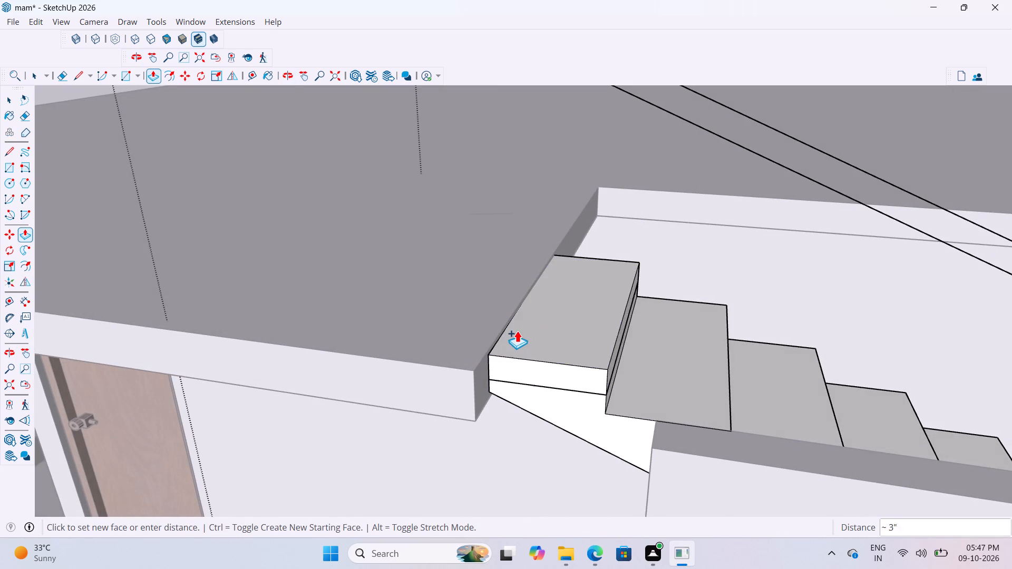
scroll(517, 330, "up", 7)
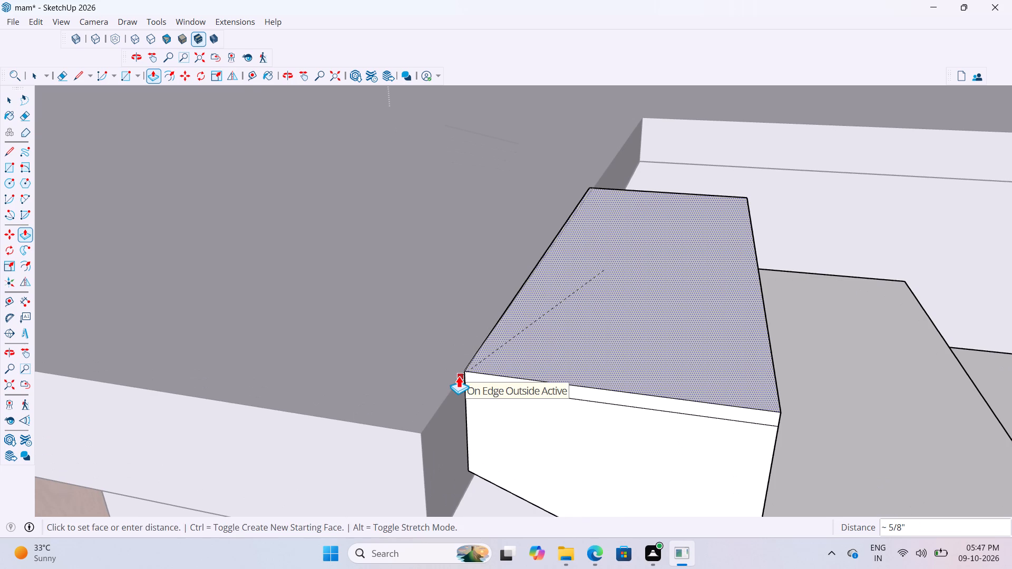
left_click(459, 376)
scroll(459, 376, "down", 3)
key("space")
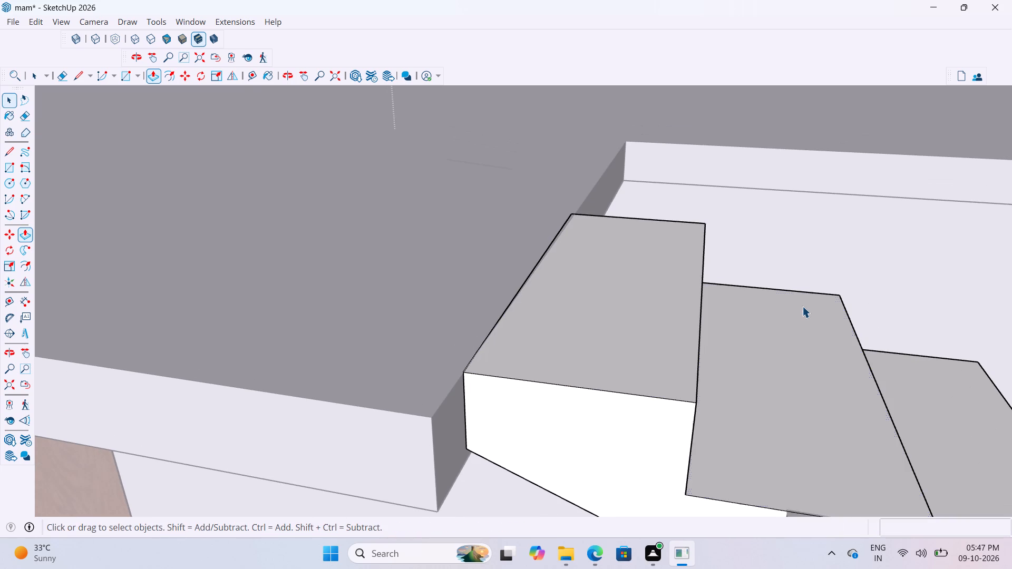
Close the staircase group and the upper-floor group containing it.
scroll(802, 306, "down", 17)
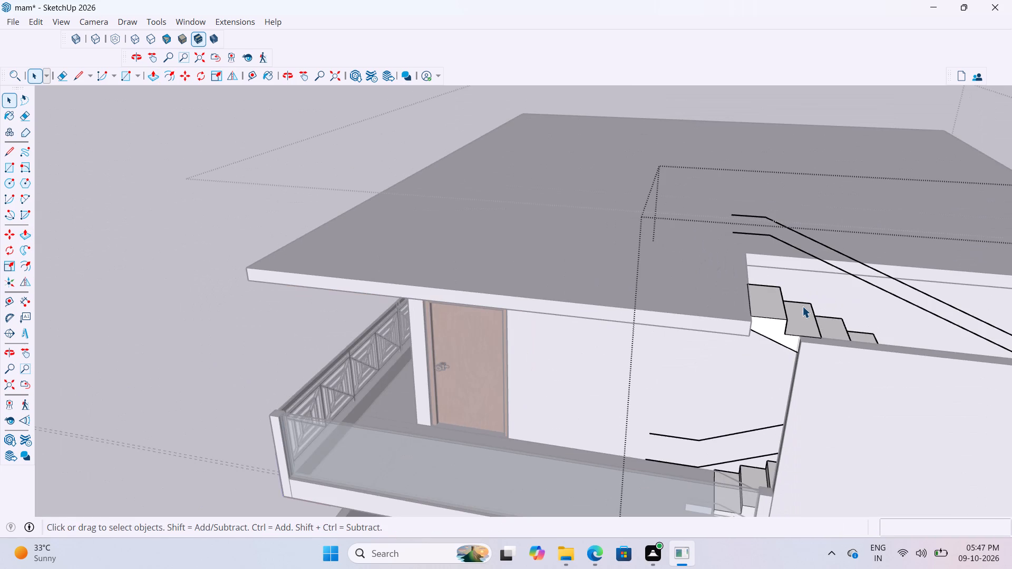
scroll(601, 220, "down", 7)
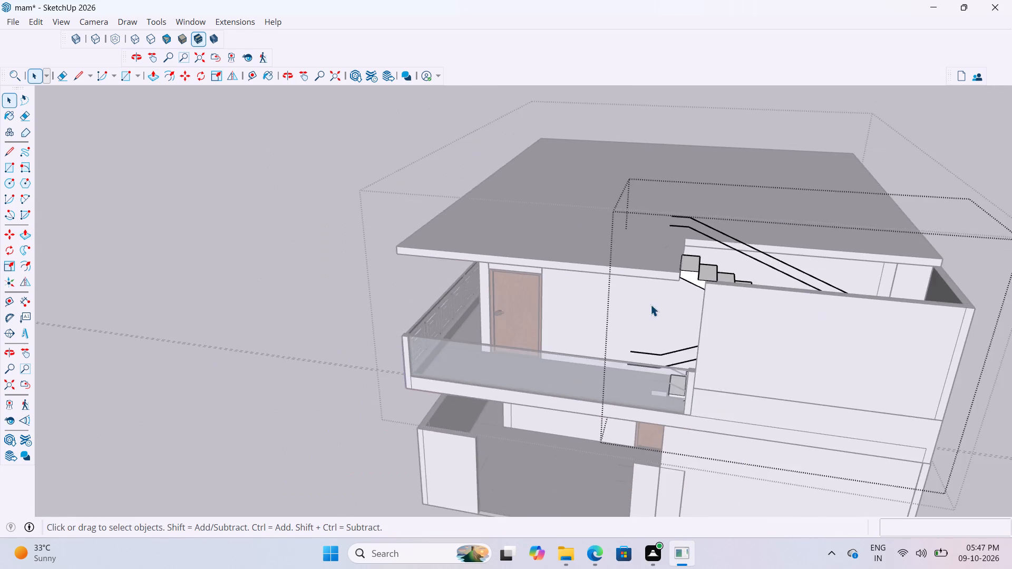
middle_click_drag(664, 340, 672, 376)
scroll(670, 358, "down", 1)
scroll(670, 389, "up", 12)
middle_click_drag(668, 390, 718, 459)
scroll(601, 371, "up", 2)
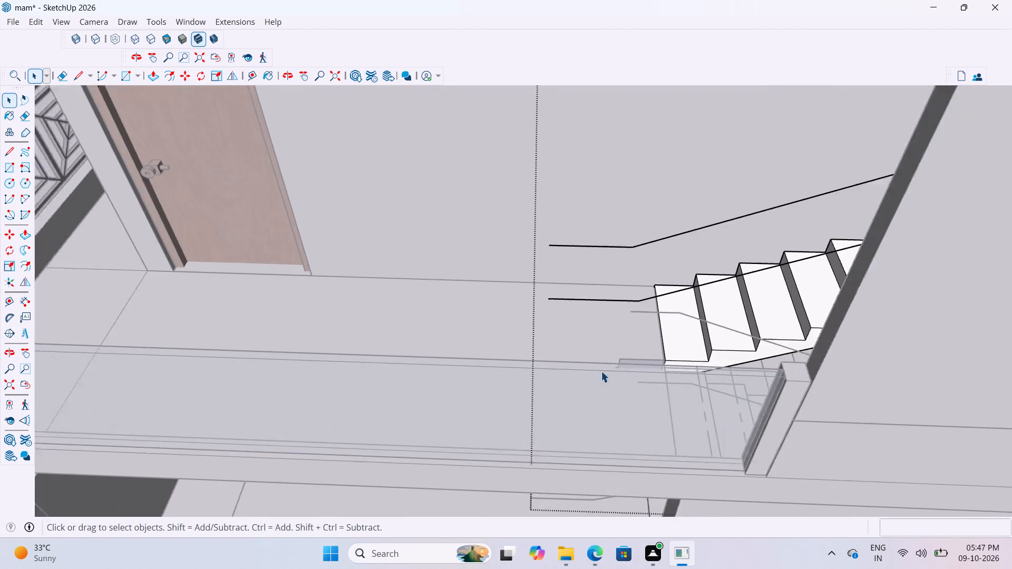
scroll(601, 371, "up", 2)
left_click(573, 331)
scroll(586, 320, "up", 3)
scroll(572, 289, "down", 17)
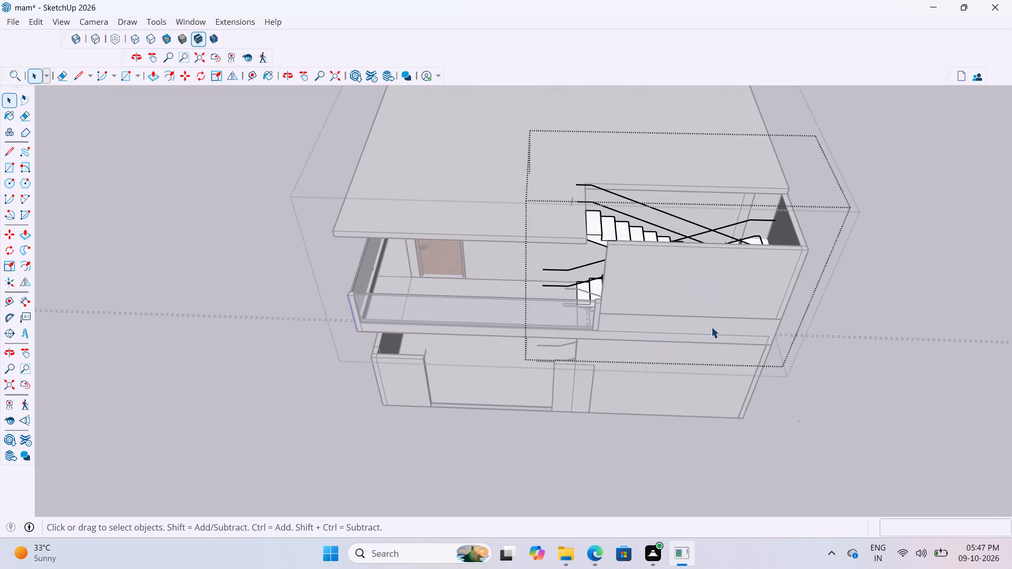
left_click(880, 414)
left_click(236, 194)
Examine the lower flight's top end at the upper floor opening from above and below, opening the ground-floor group.
scroll(574, 233, "up", 2)
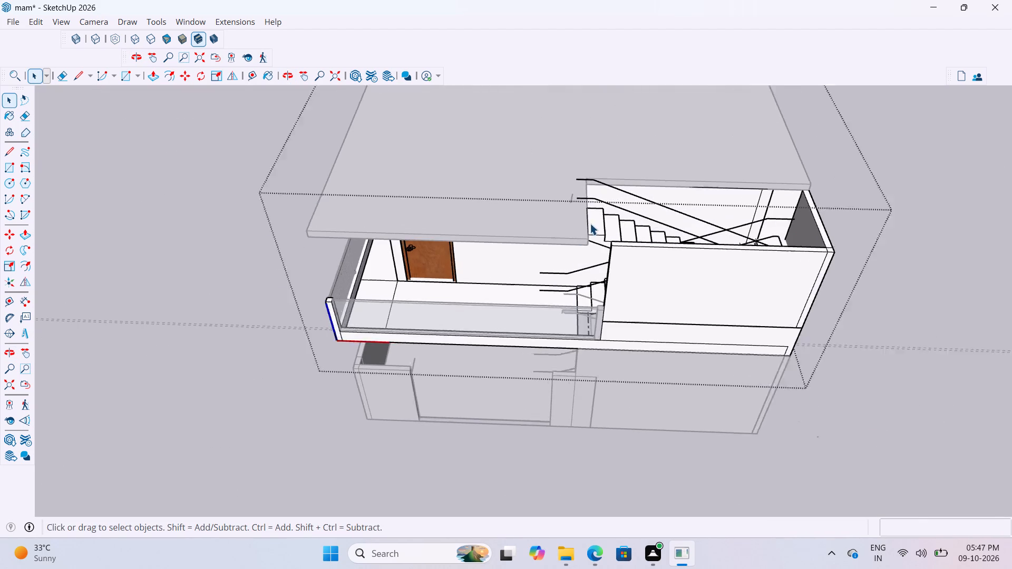
scroll(590, 223, "up", 8)
middle_click_drag(590, 307, 751, 367)
scroll(614, 353, "up", 9)
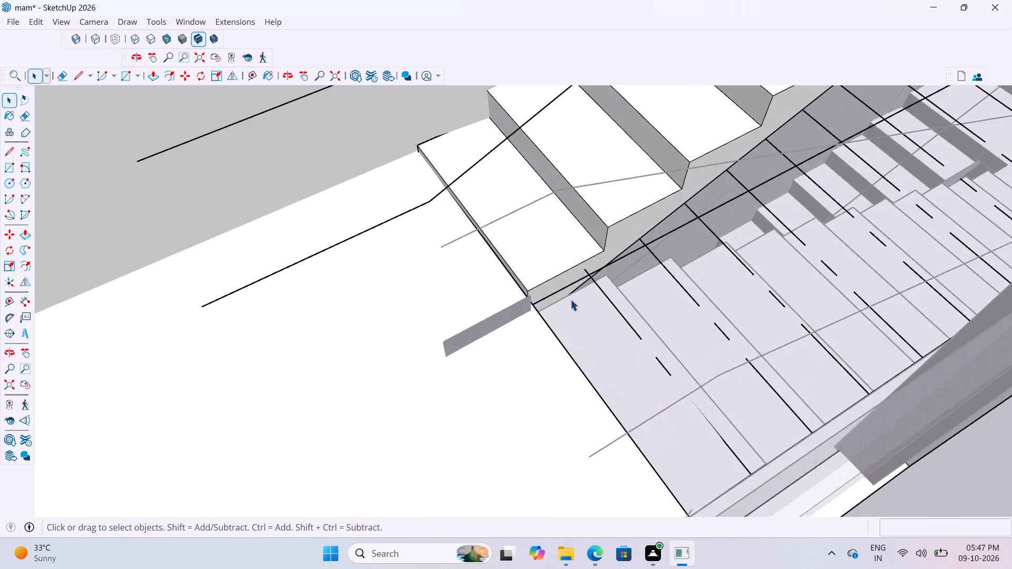
scroll(570, 299, "up", 2)
middle_click_drag(570, 295, 573, 224)
middle_click_drag(650, 380, 761, 418)
double_click(536, 344)
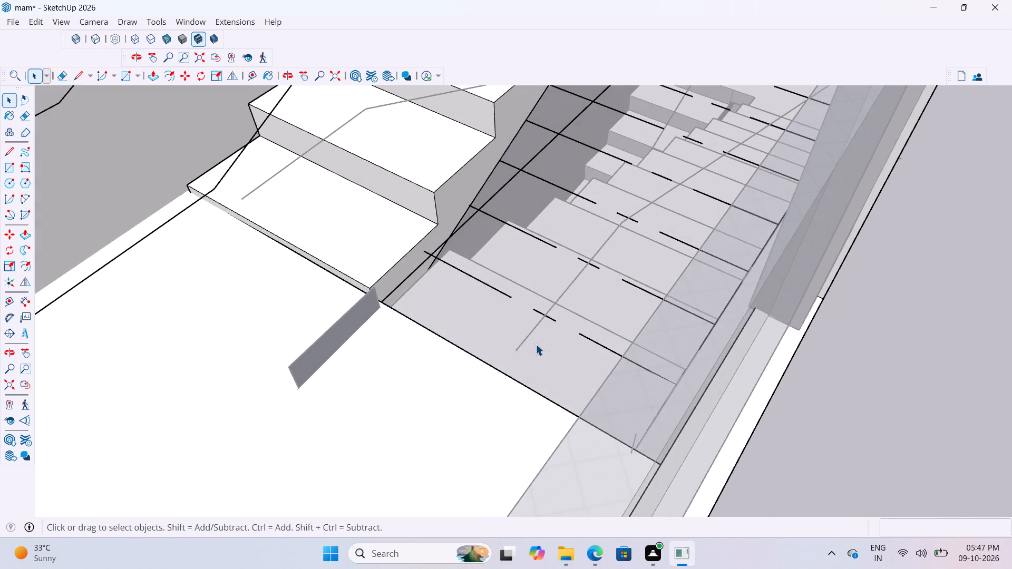
scroll(536, 344, "up", 3)
scroll(500, 320, "down", 4)
middle_click_drag(369, 335, 302, 187)
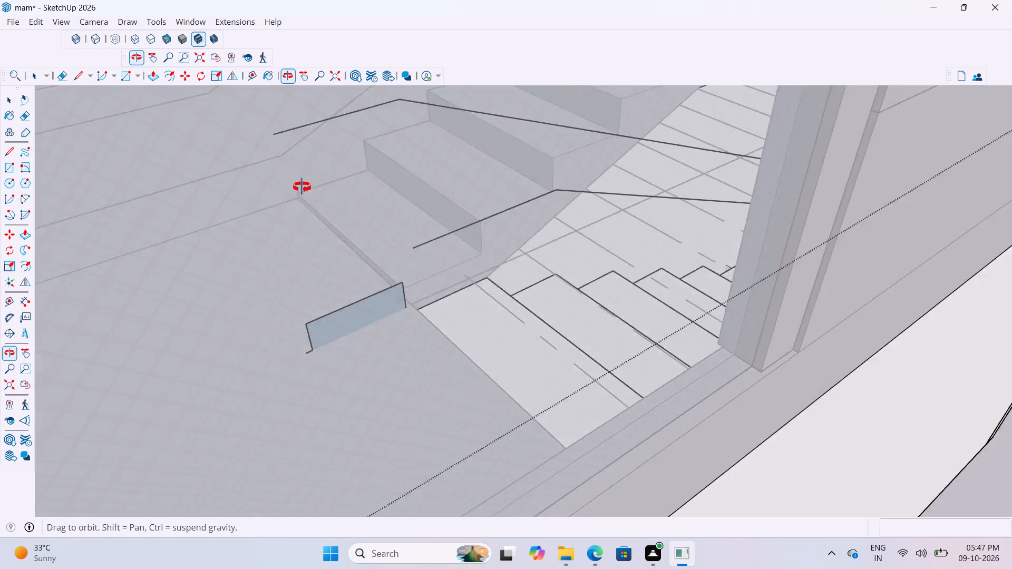
middle_click_drag(302, 187, 313, 57)
scroll(380, 202, "down", 3)
middle_click_drag(412, 342, 419, 251)
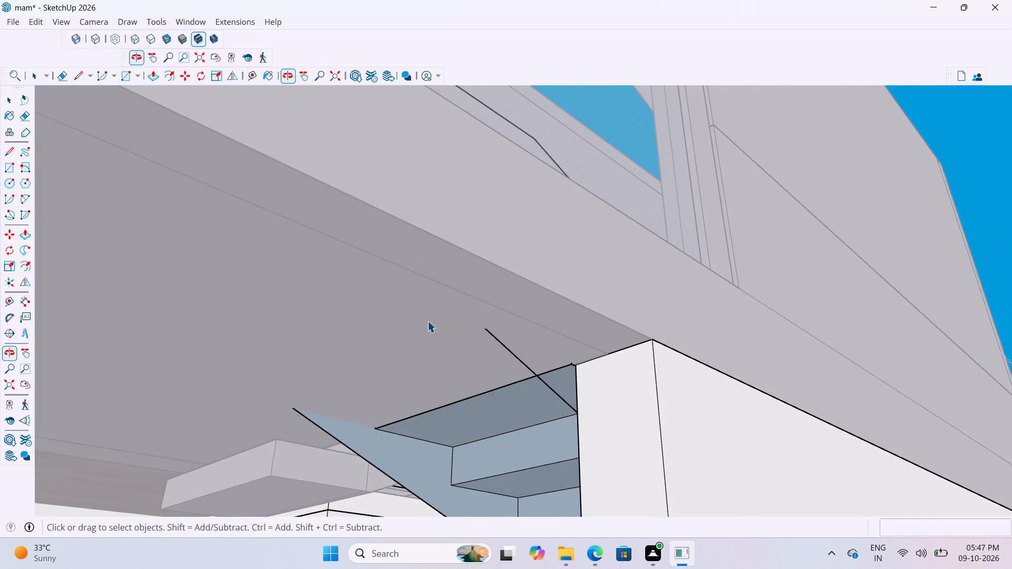
scroll(432, 333, "down", 3)
middle_click_drag(442, 360, 365, 317)
scroll(408, 312, "up", 3)
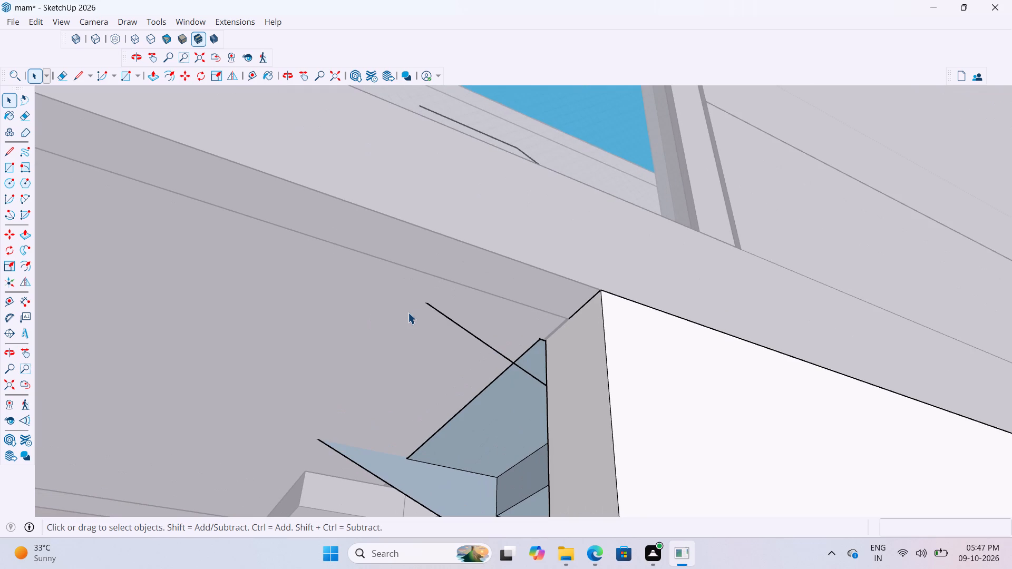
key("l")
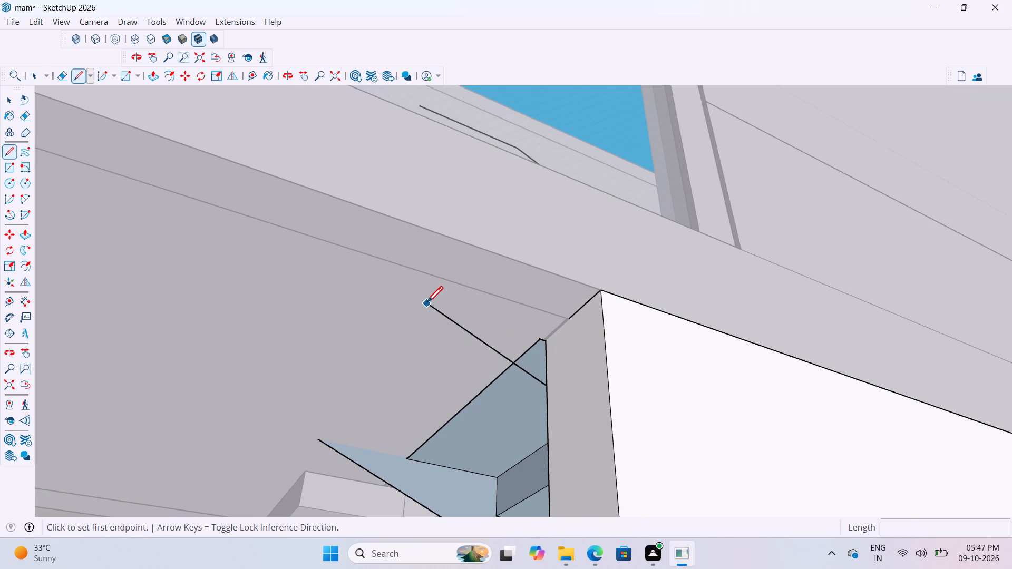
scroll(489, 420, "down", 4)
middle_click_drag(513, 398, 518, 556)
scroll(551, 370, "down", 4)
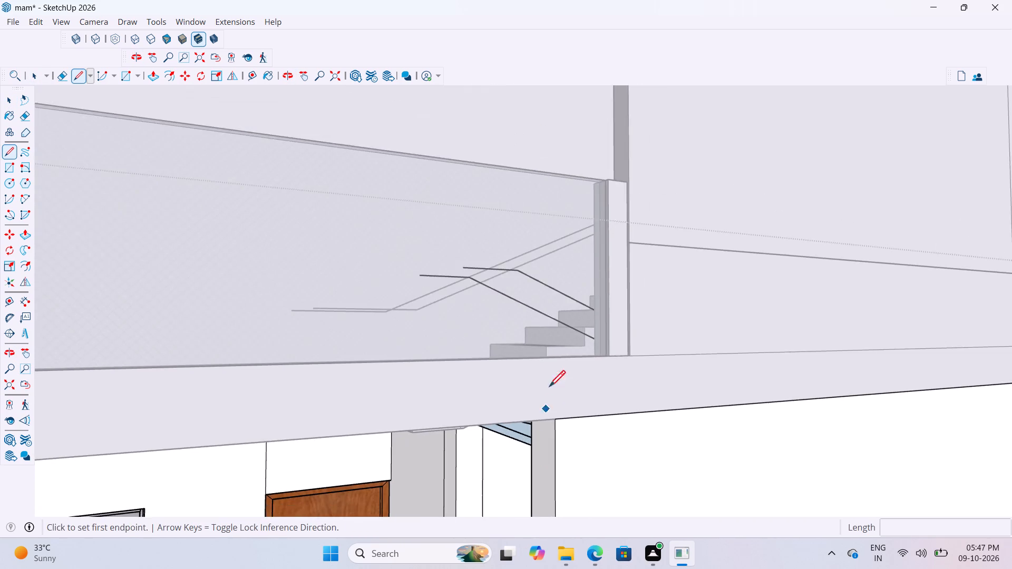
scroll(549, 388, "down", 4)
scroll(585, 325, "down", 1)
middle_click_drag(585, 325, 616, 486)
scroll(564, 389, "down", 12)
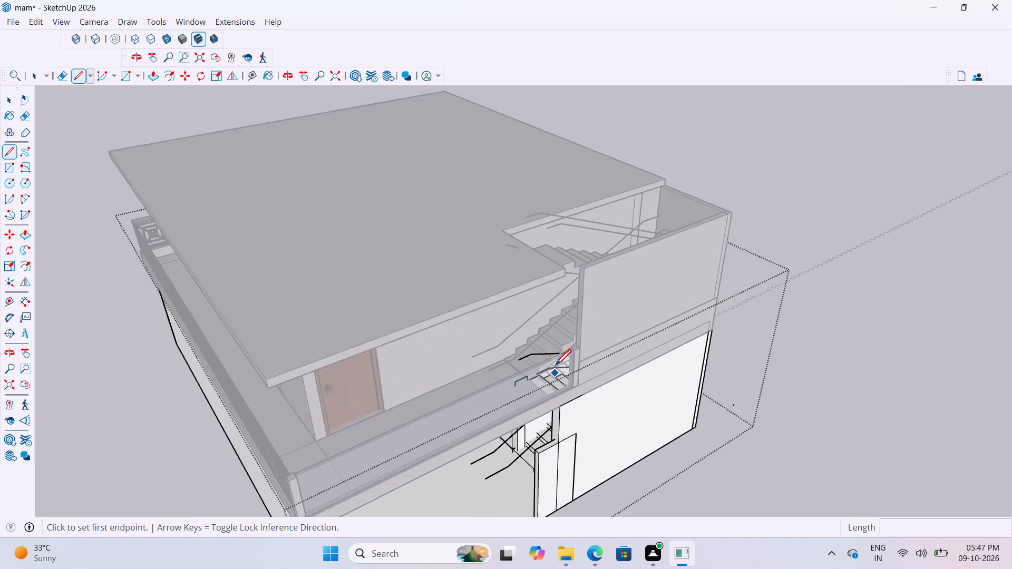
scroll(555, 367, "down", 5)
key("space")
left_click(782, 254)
Open the ground-floor group and delete the ground-floor staircase with its railing lines.
scroll(551, 431, "up", 11)
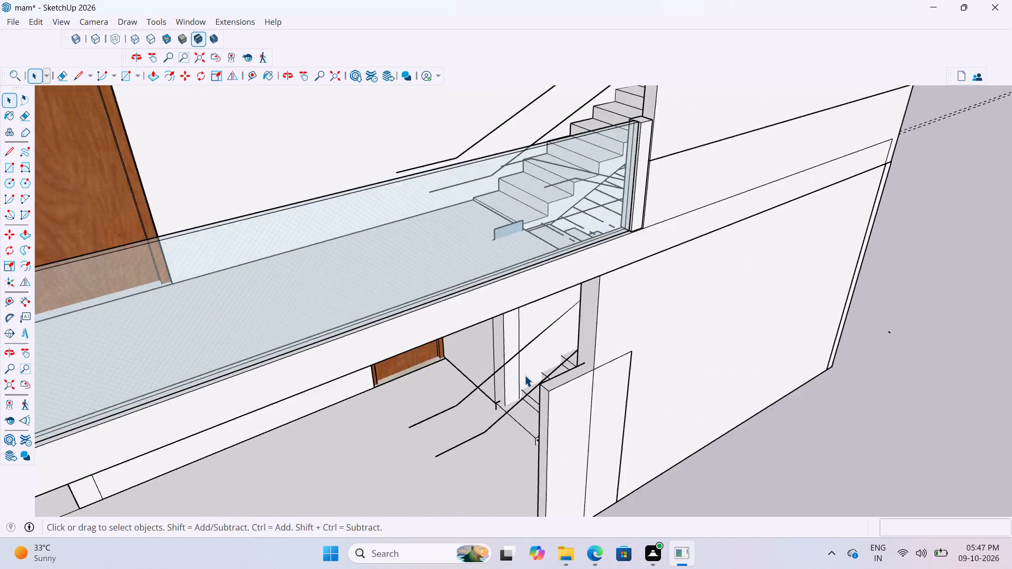
scroll(524, 375, "up", 2)
middle_click_drag(526, 374, 635, 364)
left_click(511, 407)
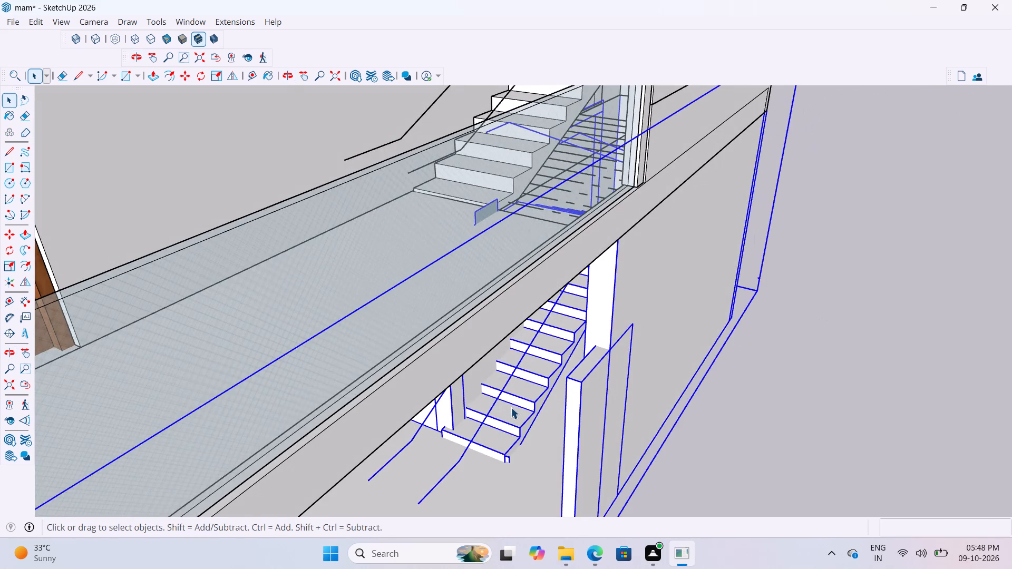
double_click(511, 414)
scroll(513, 418, "up", 7)
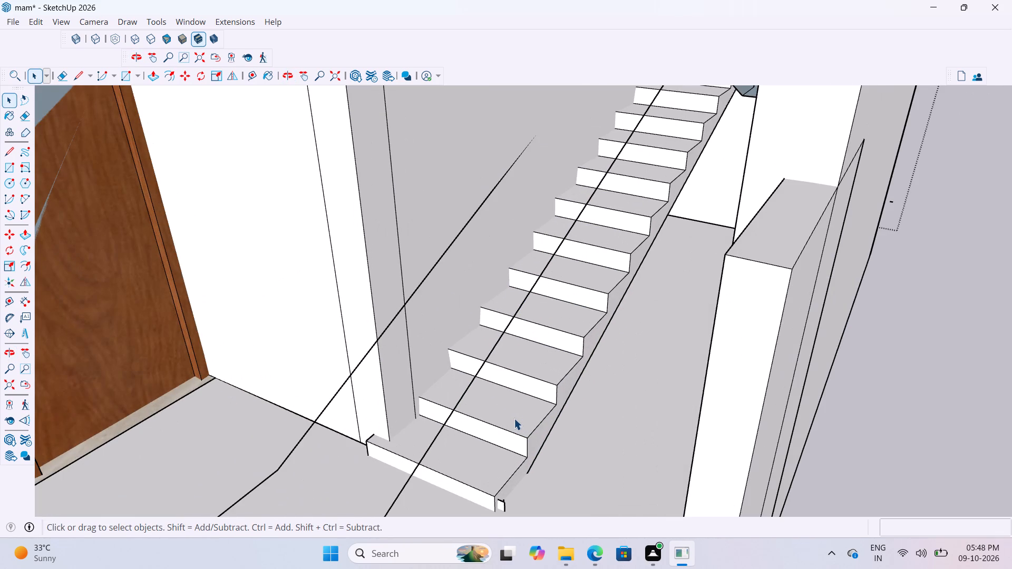
left_click(520, 420)
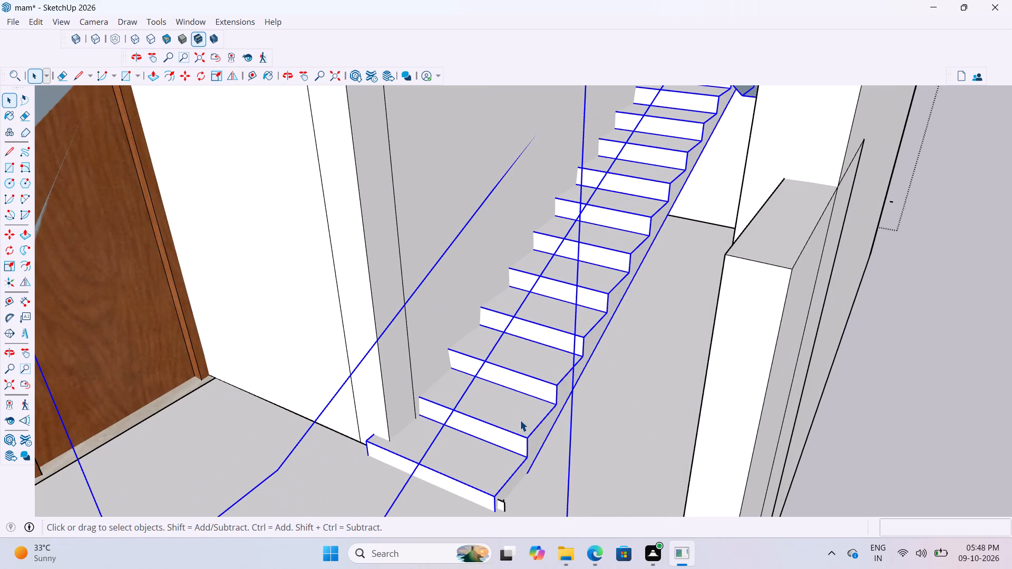
key("Delete")
Delete the leftover riser face and stray edges where the ground-floor staircase's first step stood.
scroll(520, 420, "down", 10)
scroll(495, 464, "up", 15)
left_click(538, 446)
scroll(538, 446, "up", 4)
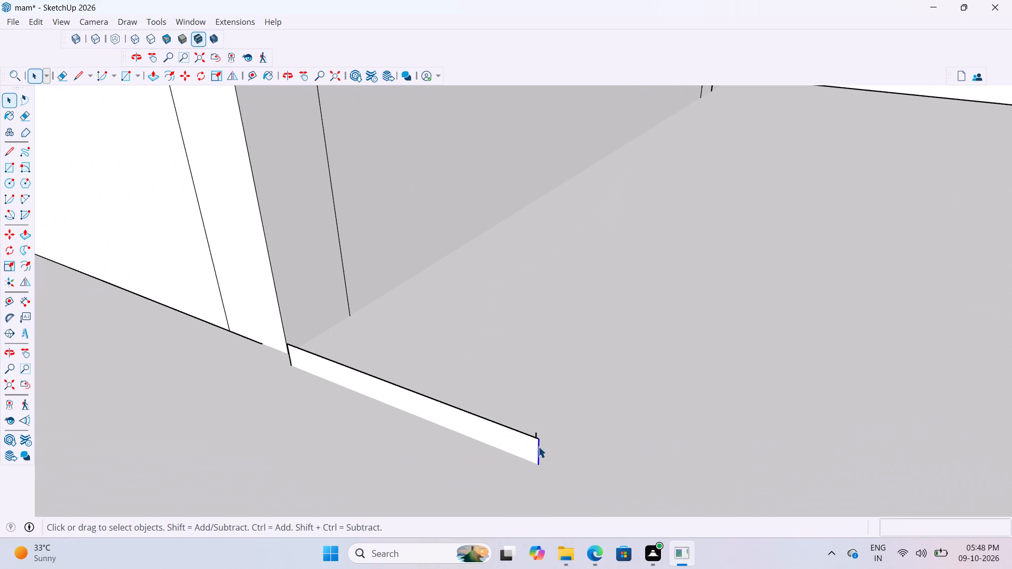
key("Delete")
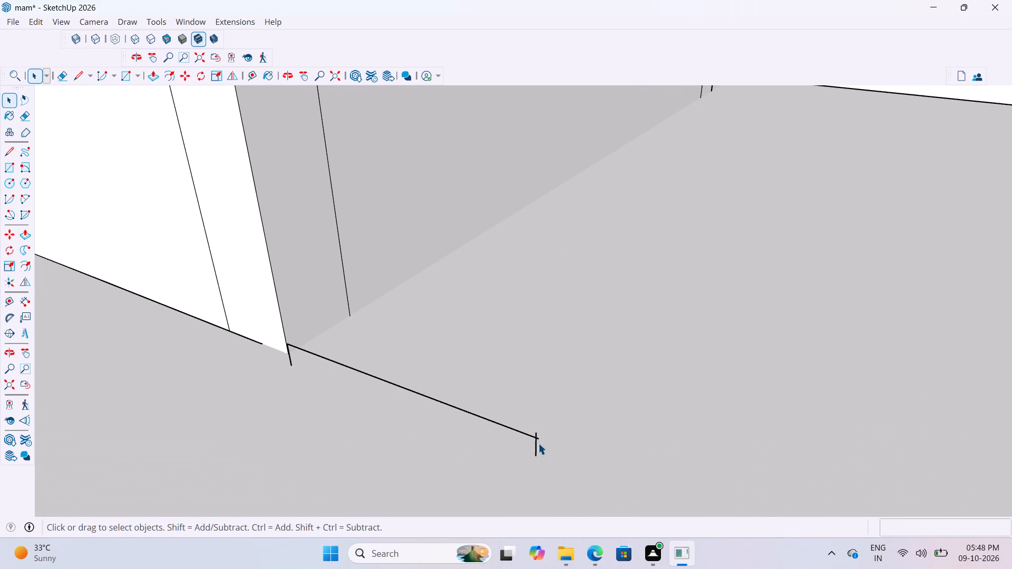
left_click(535, 446)
key("Delete")
left_click(536, 438)
key("Delete")
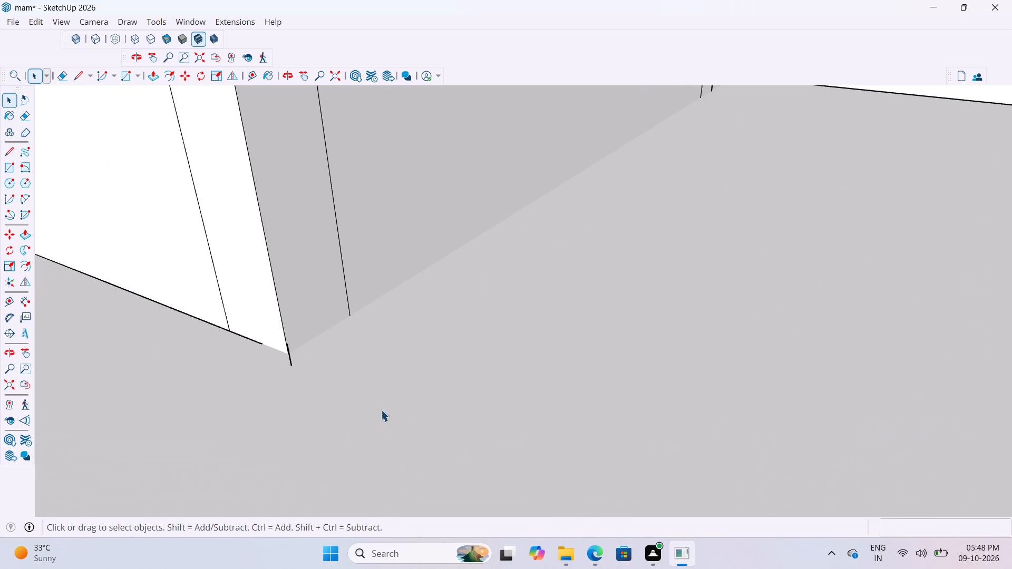
left_click(289, 356)
key("Delete")
Close the ground-floor group and select it as a whole.
scroll(340, 395, "down", 17)
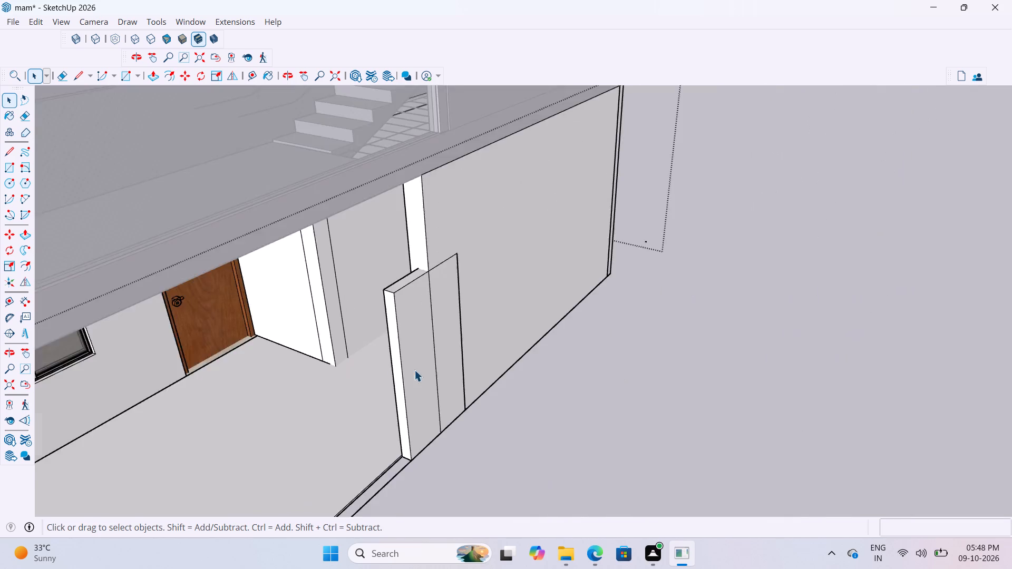
scroll(414, 370, "down", 7)
left_click(562, 449)
scroll(368, 414, "up", 4)
scroll(580, 377, "down", 11)
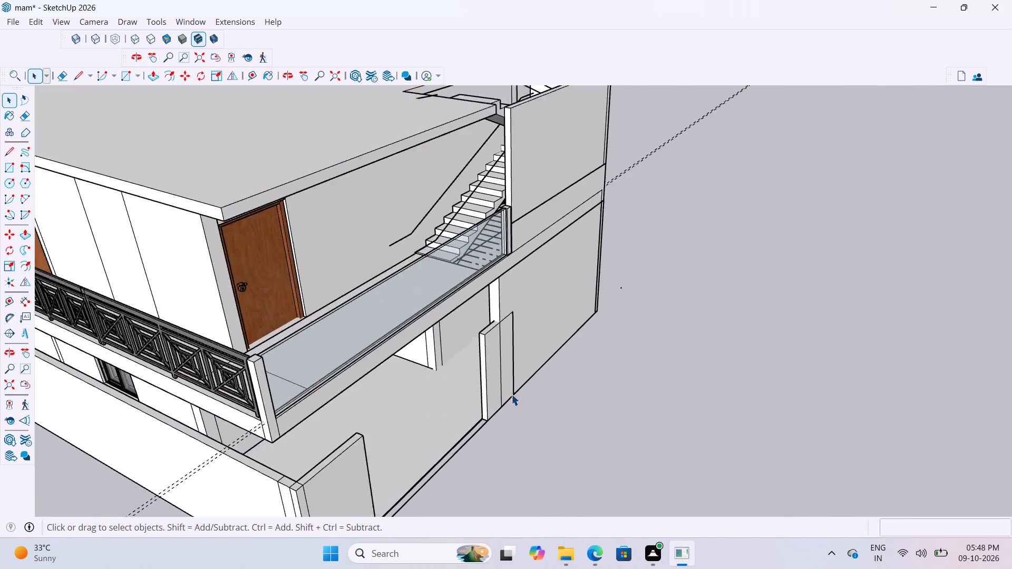
scroll(511, 394, "down", 8)
left_click(742, 272)
scroll(591, 364, "up", 7)
scroll(482, 387, "up", 3)
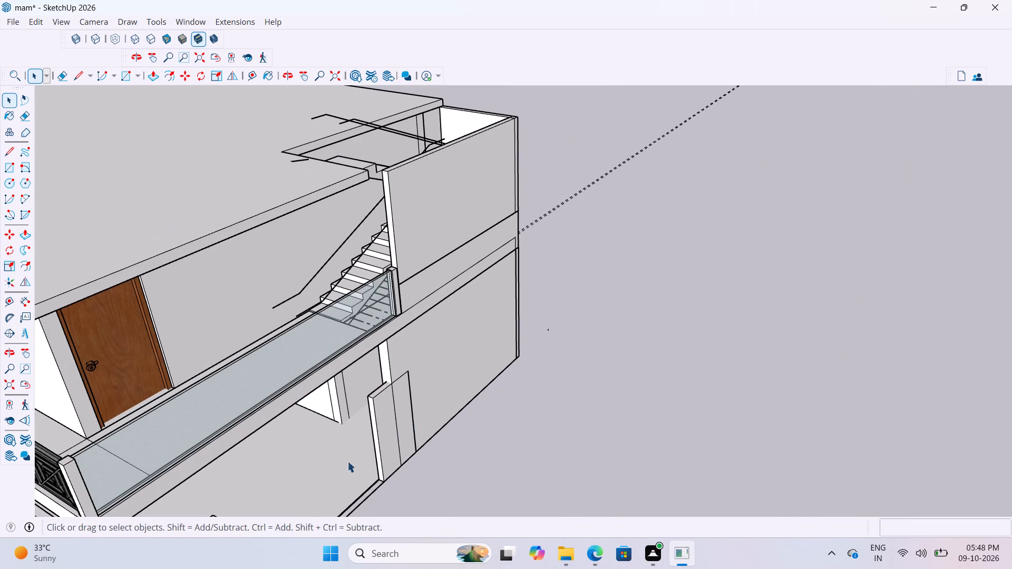
left_click(339, 469)
scroll(356, 457, "down", 4)
middle_click_drag(499, 395, 240, 448)
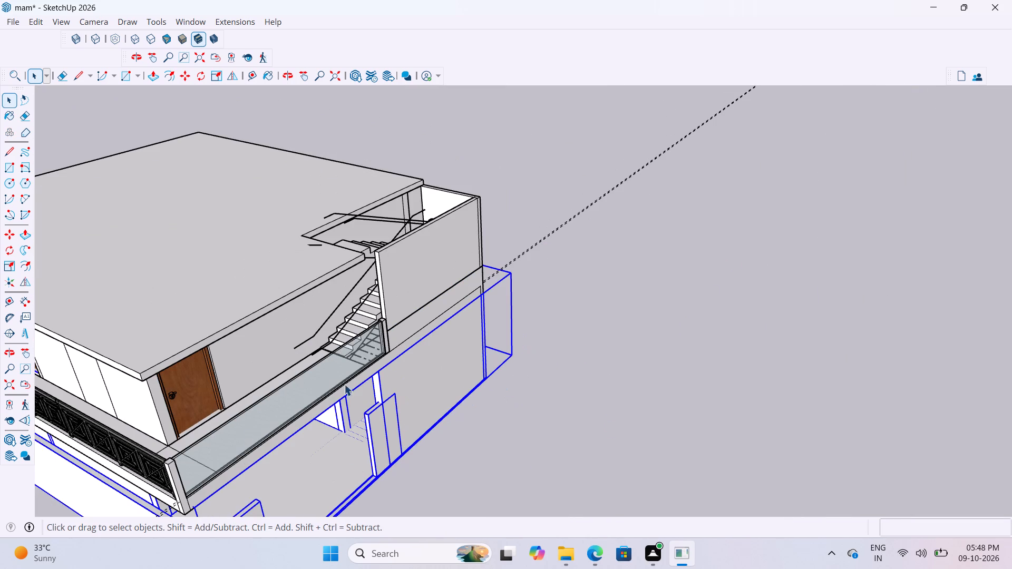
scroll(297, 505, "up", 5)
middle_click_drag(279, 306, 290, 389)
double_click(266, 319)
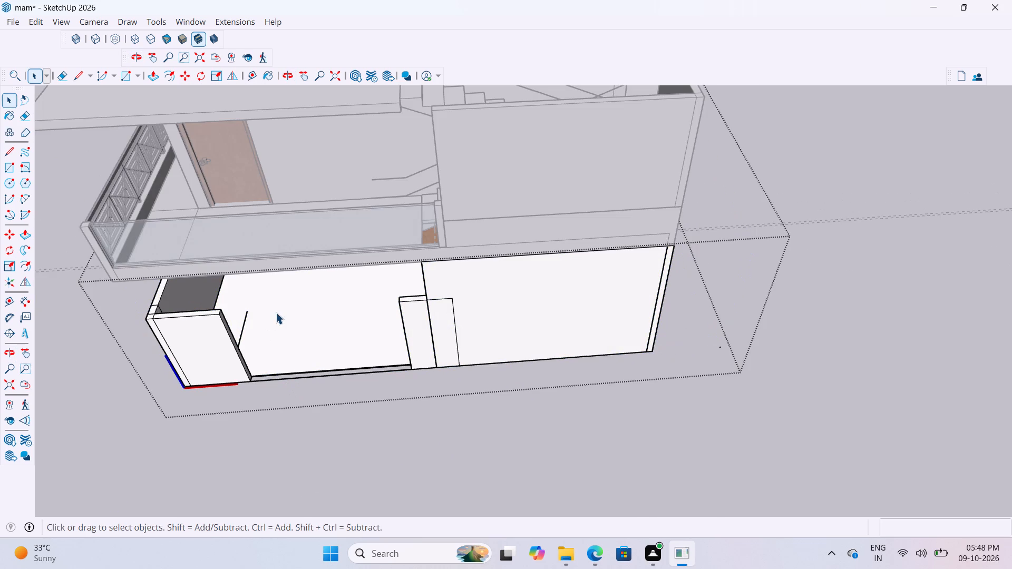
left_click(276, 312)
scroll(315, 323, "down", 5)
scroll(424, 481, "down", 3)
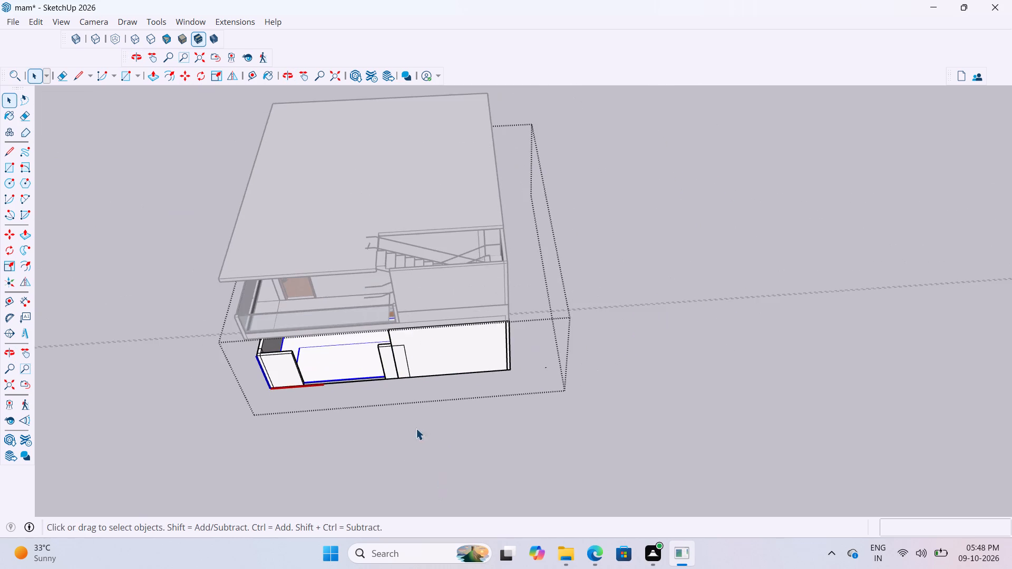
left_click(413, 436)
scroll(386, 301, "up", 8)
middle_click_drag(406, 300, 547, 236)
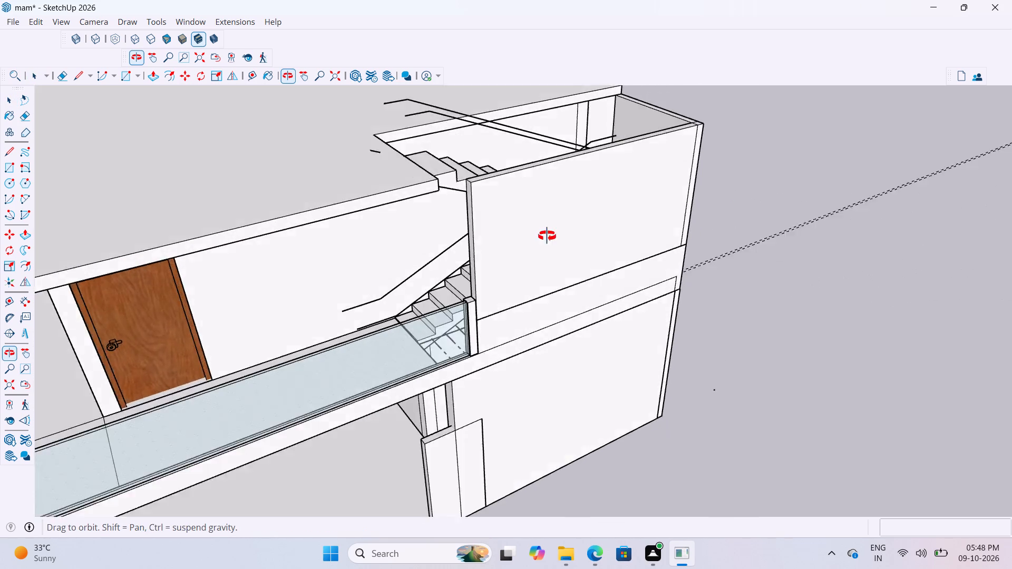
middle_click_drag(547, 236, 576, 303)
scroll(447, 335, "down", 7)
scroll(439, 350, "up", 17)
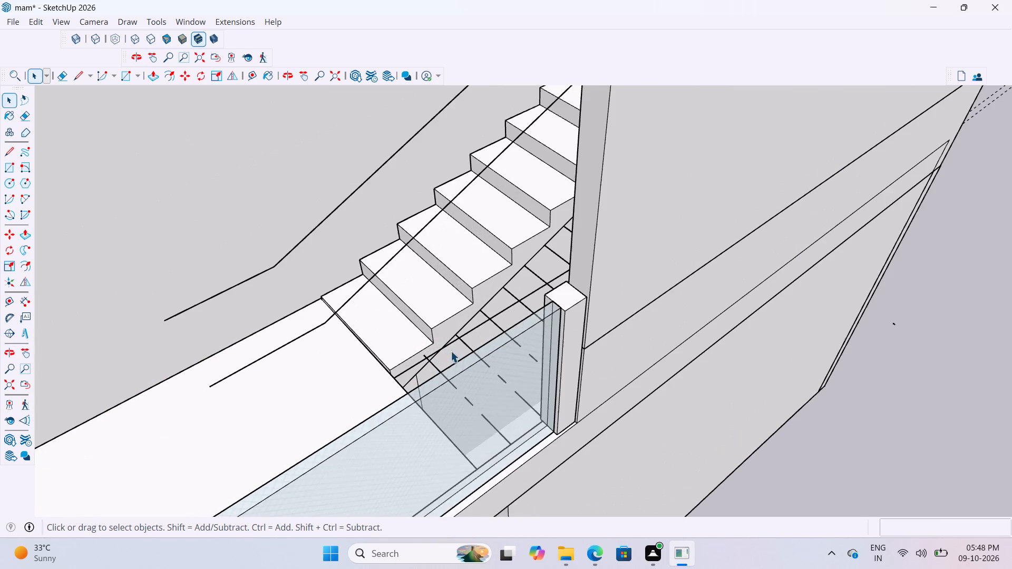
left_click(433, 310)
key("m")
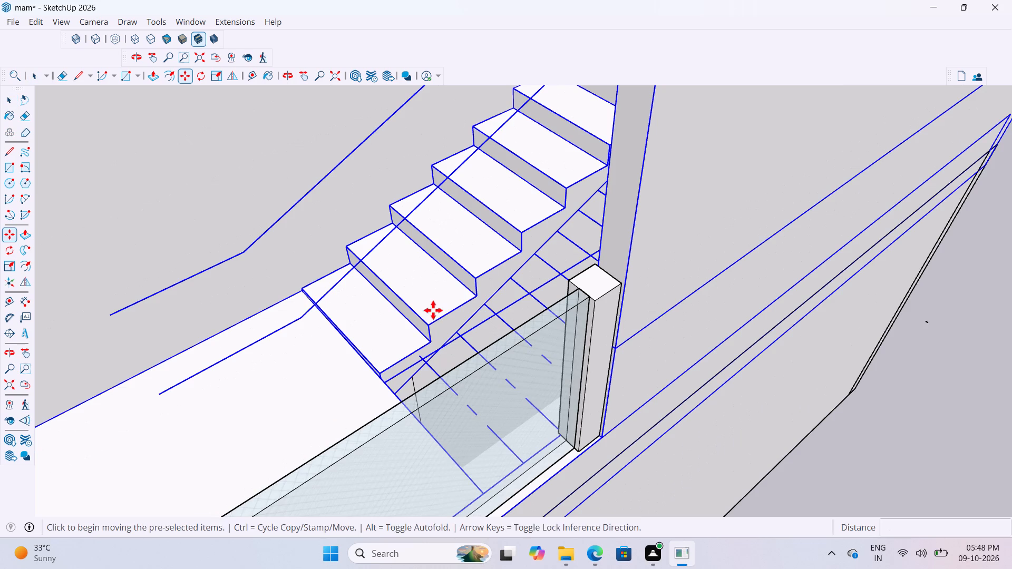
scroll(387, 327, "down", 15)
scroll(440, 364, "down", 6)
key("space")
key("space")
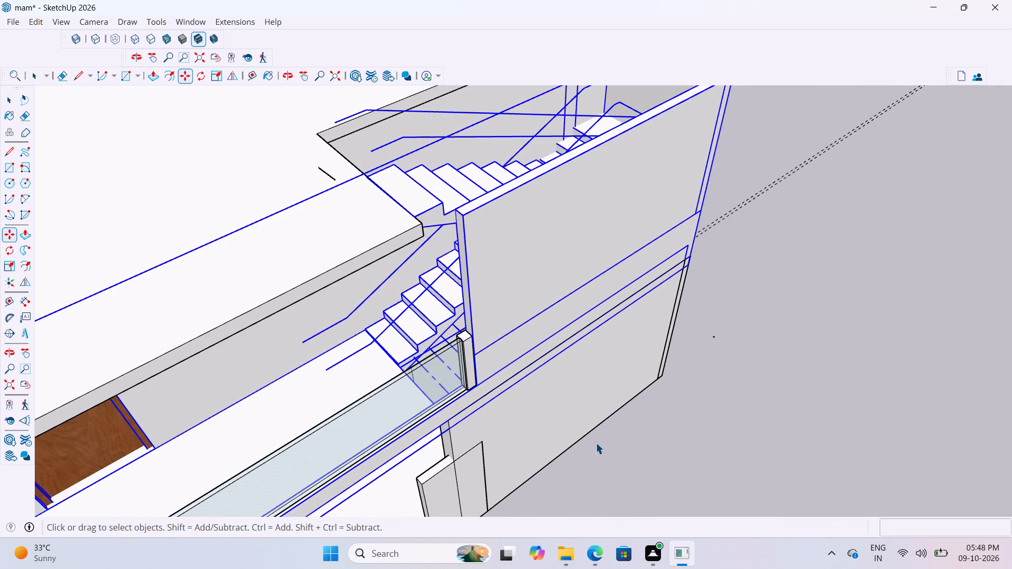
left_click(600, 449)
Open the upper-floor group, copy its staircase with railing lines to the open ground beside the house, and close the group.
scroll(381, 345, "up", 7)
double_click(437, 330)
left_click(438, 338)
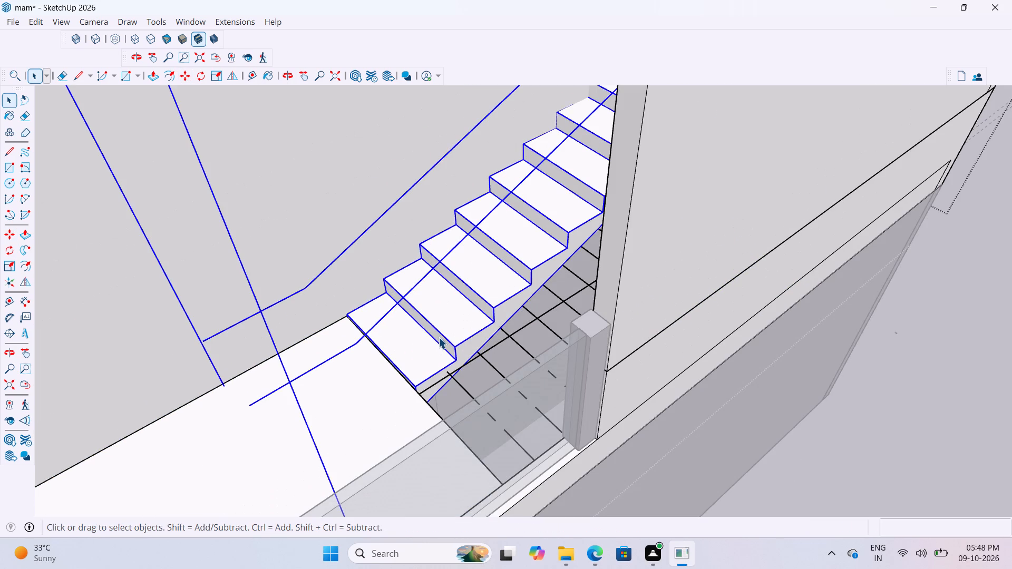
key("m")
scroll(402, 370, "down", 17)
scroll(365, 429, "up", 3)
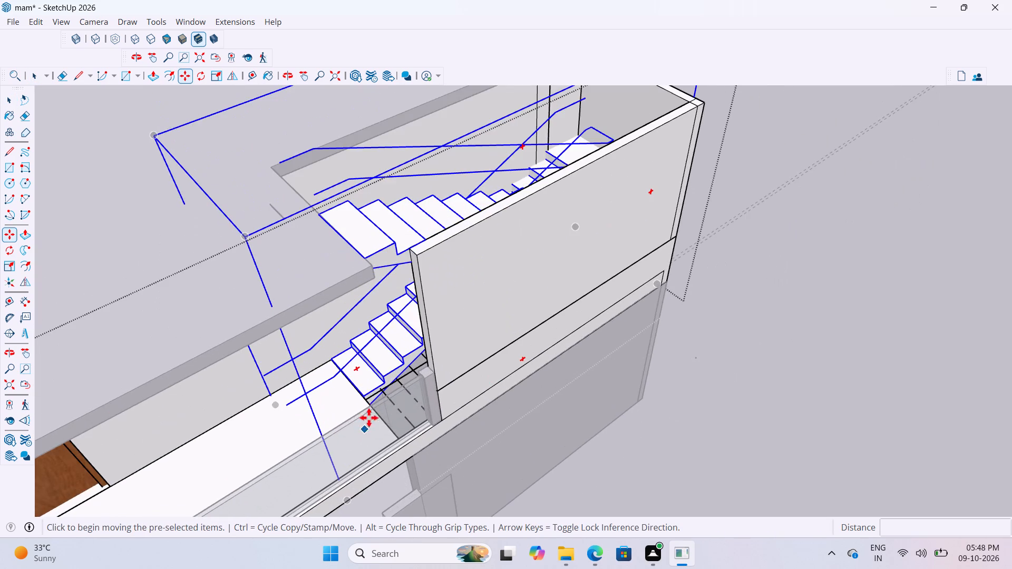
scroll(333, 376, "down", 4)
scroll(279, 407, "up", 7)
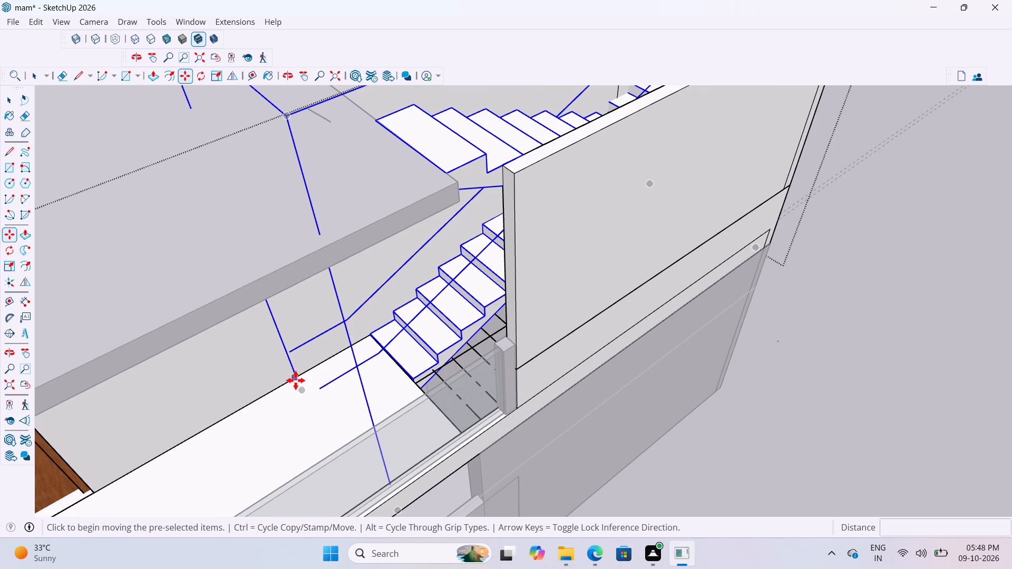
left_click(294, 376)
scroll(260, 351, "down", 2)
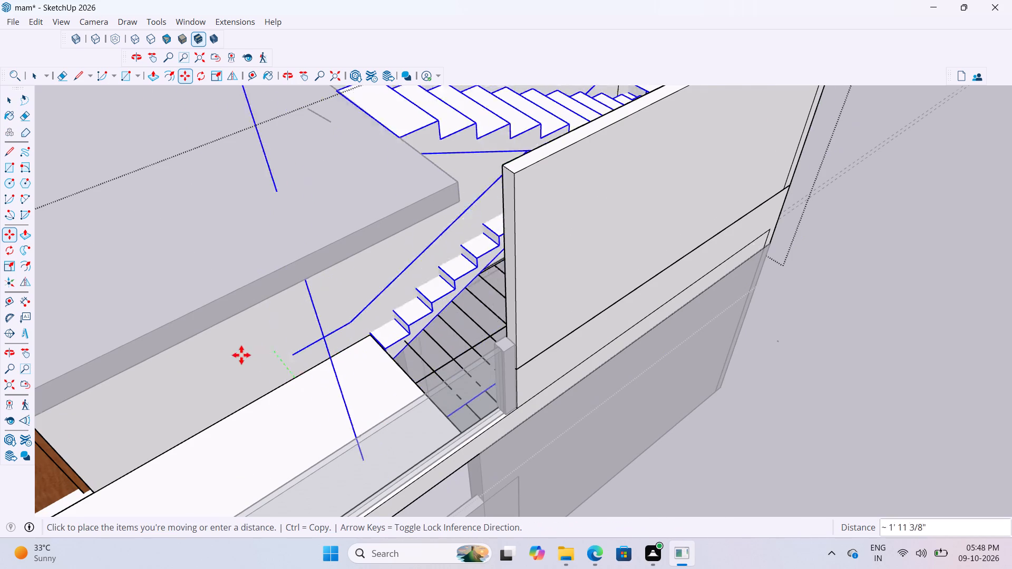
scroll(241, 355, "down", 8)
scroll(481, 396, "down", 16)
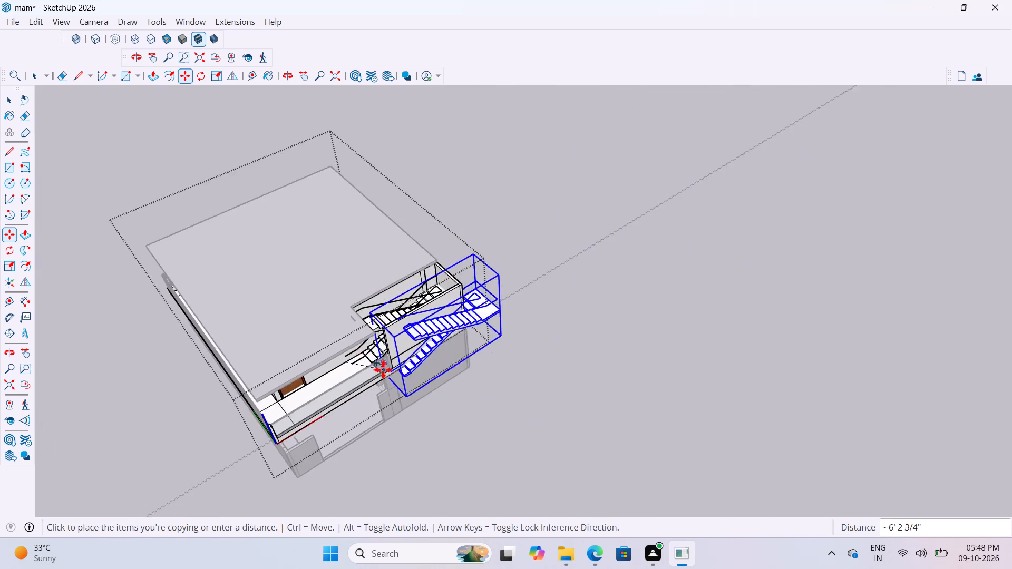
scroll(383, 370, "down", 6)
left_click(571, 375)
key("space")
left_click(658, 408)
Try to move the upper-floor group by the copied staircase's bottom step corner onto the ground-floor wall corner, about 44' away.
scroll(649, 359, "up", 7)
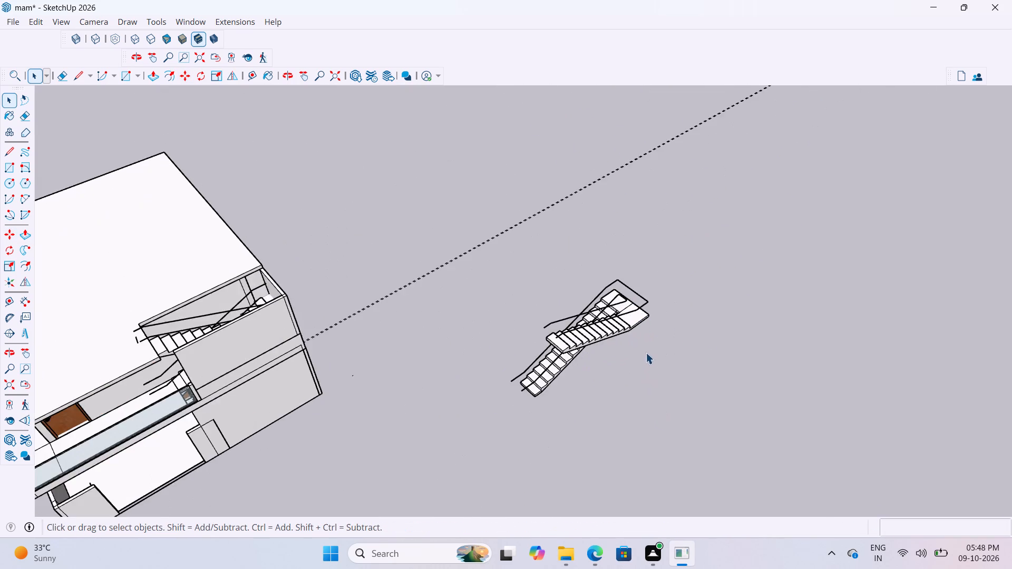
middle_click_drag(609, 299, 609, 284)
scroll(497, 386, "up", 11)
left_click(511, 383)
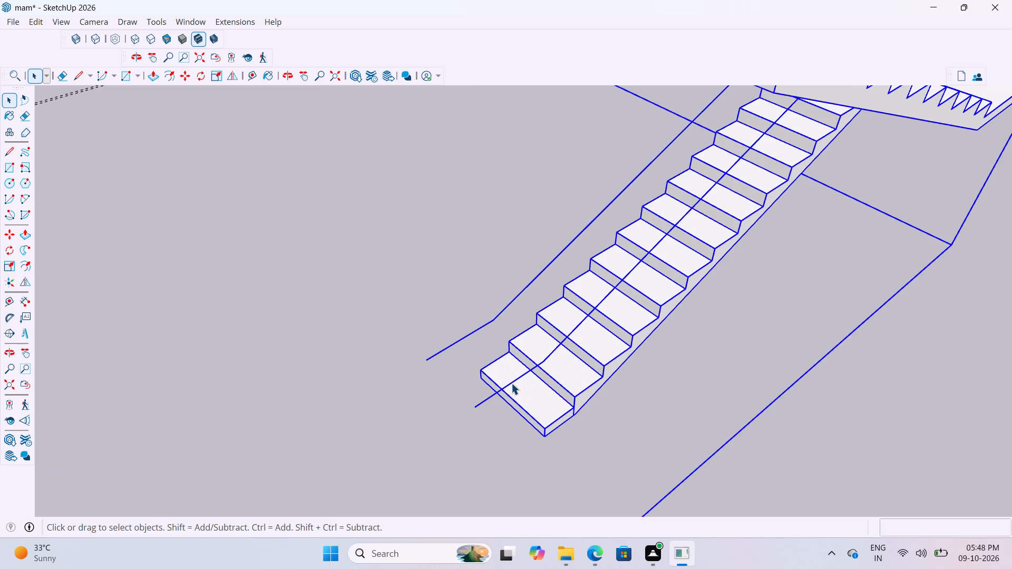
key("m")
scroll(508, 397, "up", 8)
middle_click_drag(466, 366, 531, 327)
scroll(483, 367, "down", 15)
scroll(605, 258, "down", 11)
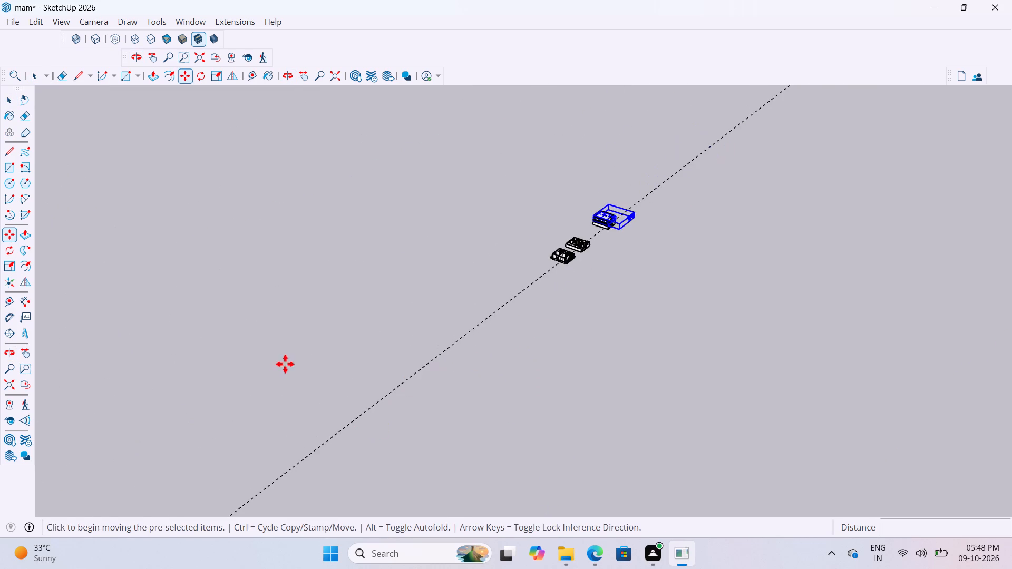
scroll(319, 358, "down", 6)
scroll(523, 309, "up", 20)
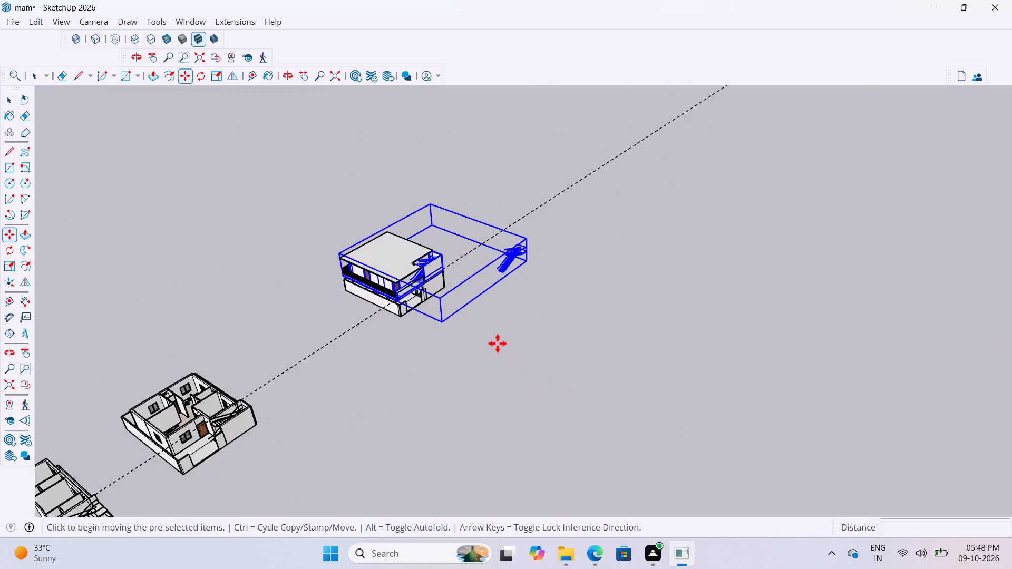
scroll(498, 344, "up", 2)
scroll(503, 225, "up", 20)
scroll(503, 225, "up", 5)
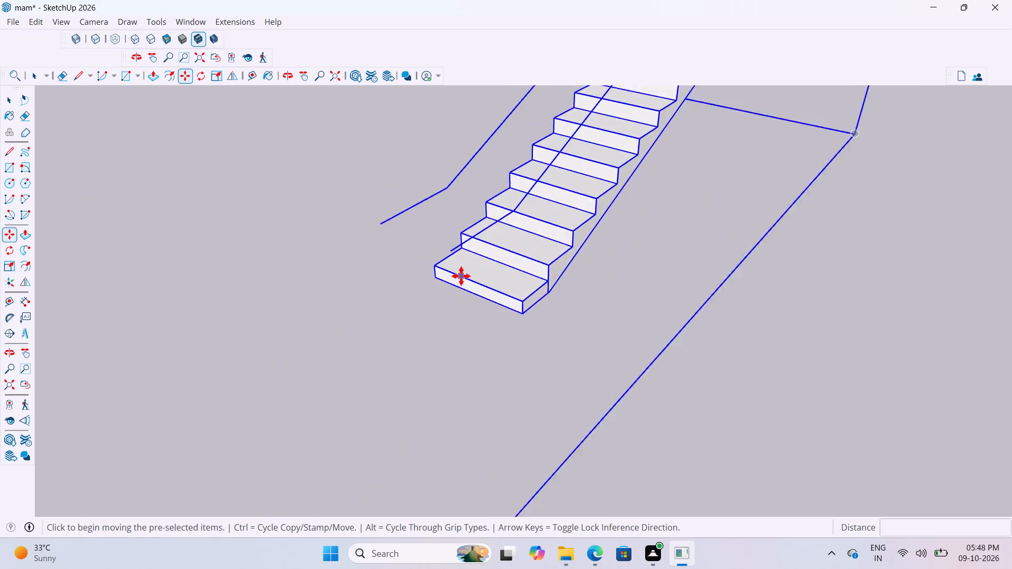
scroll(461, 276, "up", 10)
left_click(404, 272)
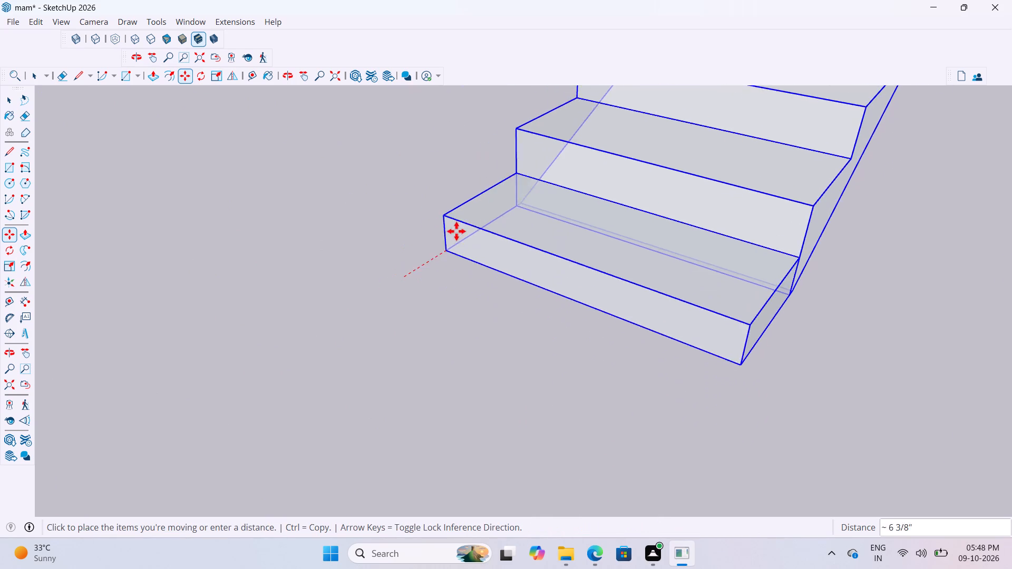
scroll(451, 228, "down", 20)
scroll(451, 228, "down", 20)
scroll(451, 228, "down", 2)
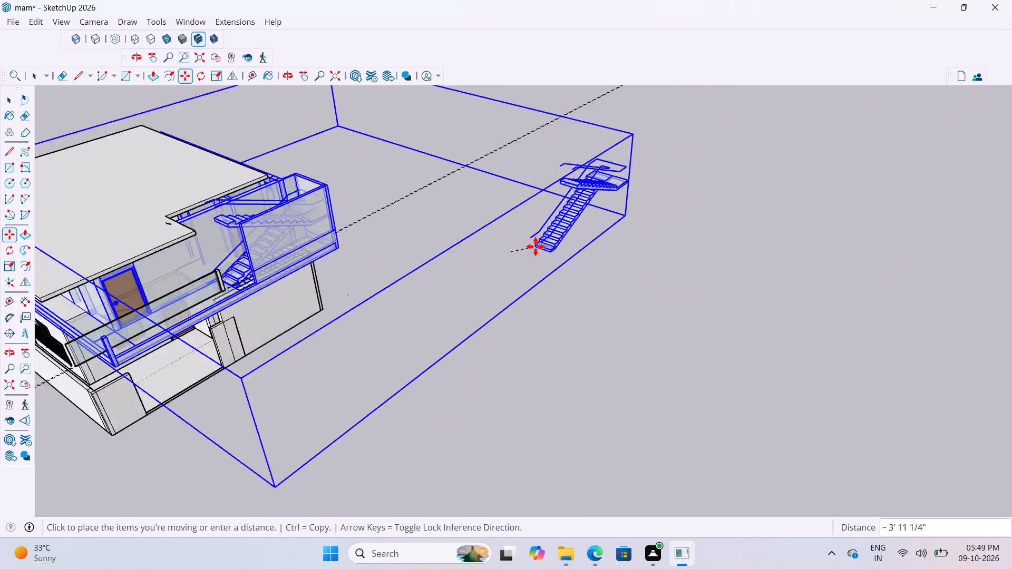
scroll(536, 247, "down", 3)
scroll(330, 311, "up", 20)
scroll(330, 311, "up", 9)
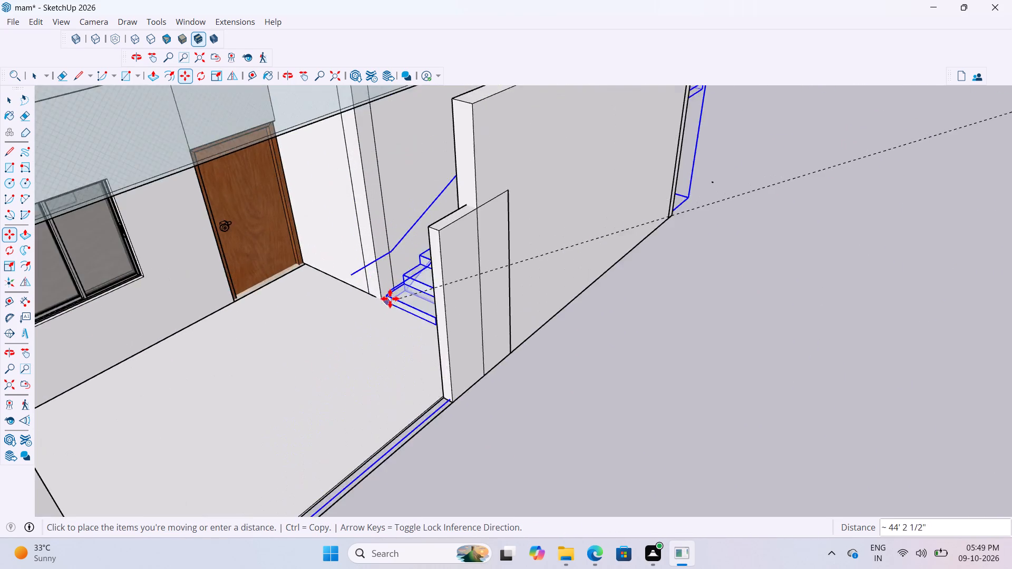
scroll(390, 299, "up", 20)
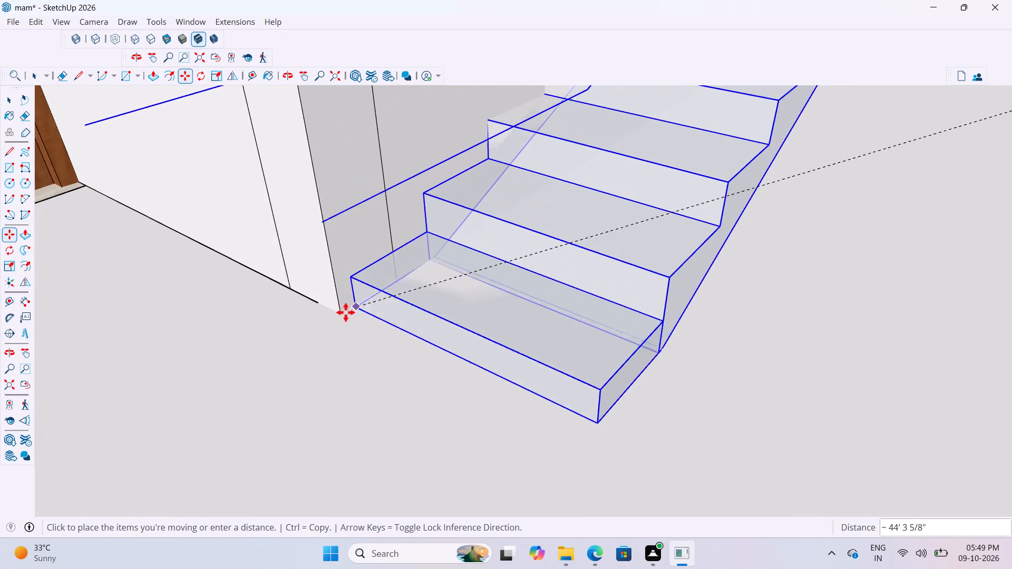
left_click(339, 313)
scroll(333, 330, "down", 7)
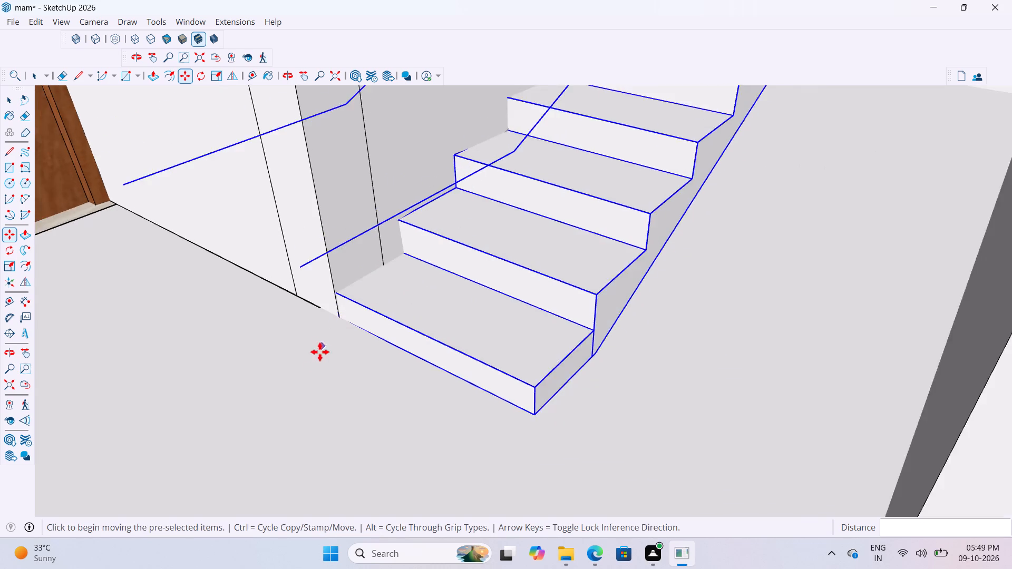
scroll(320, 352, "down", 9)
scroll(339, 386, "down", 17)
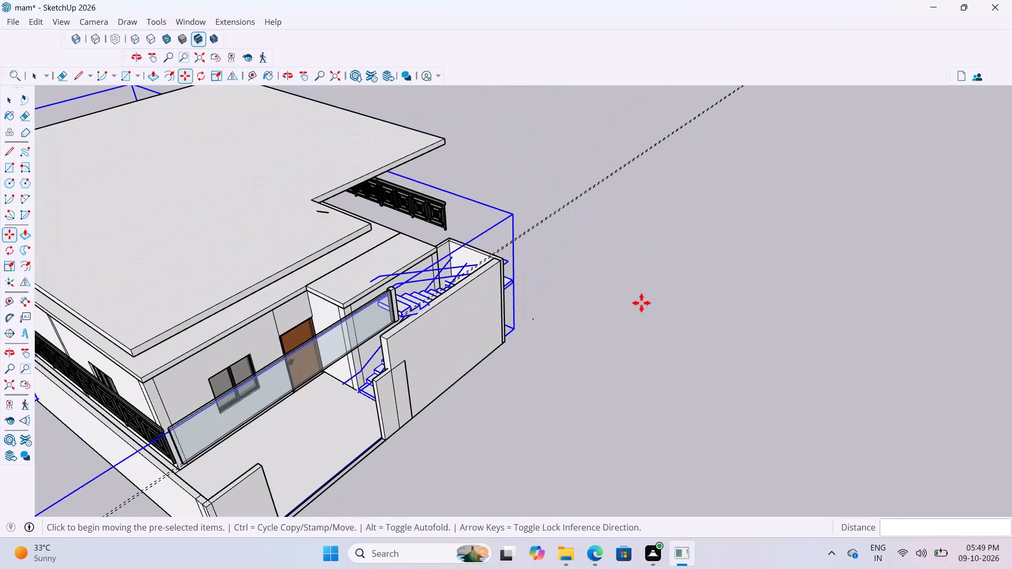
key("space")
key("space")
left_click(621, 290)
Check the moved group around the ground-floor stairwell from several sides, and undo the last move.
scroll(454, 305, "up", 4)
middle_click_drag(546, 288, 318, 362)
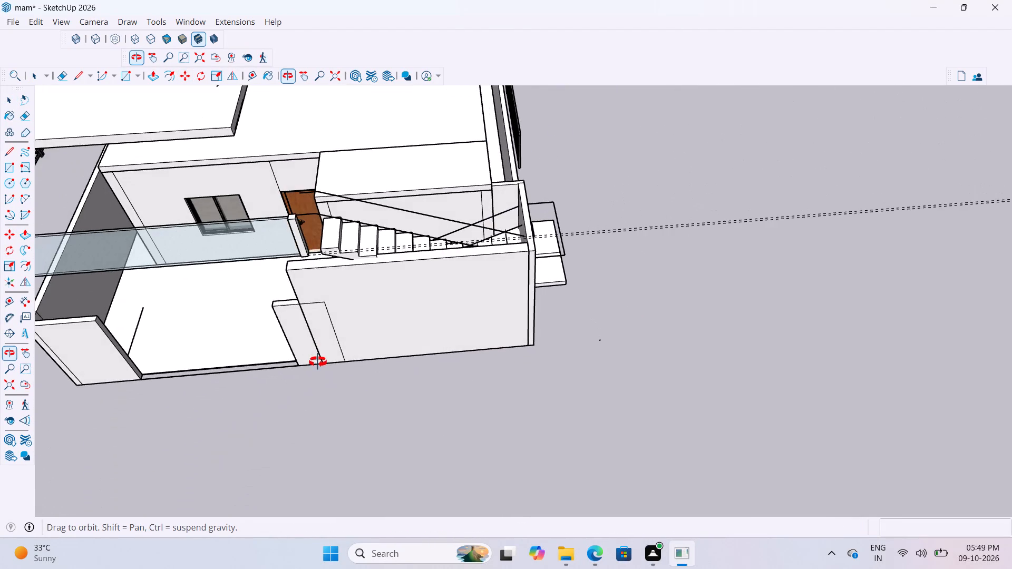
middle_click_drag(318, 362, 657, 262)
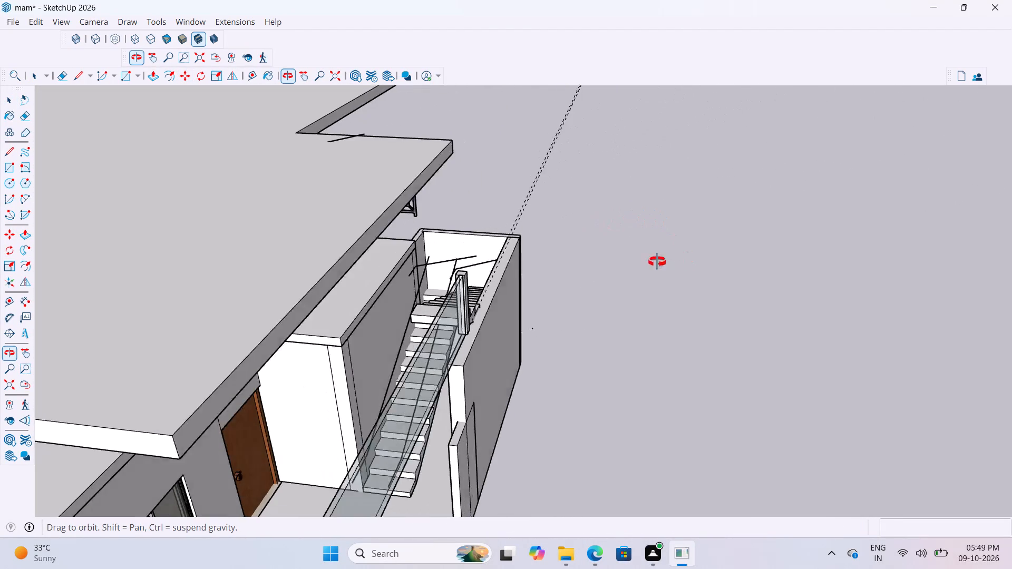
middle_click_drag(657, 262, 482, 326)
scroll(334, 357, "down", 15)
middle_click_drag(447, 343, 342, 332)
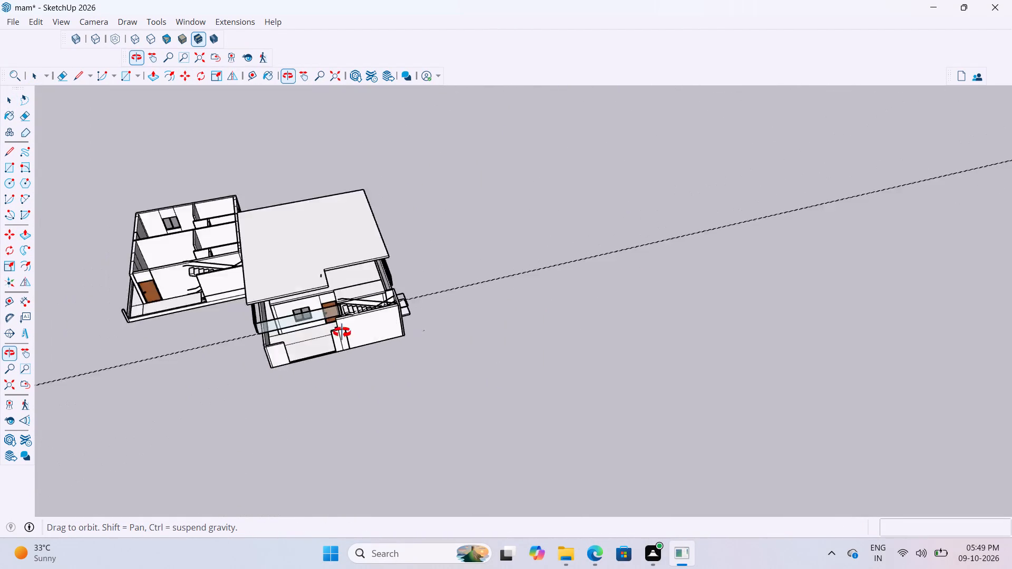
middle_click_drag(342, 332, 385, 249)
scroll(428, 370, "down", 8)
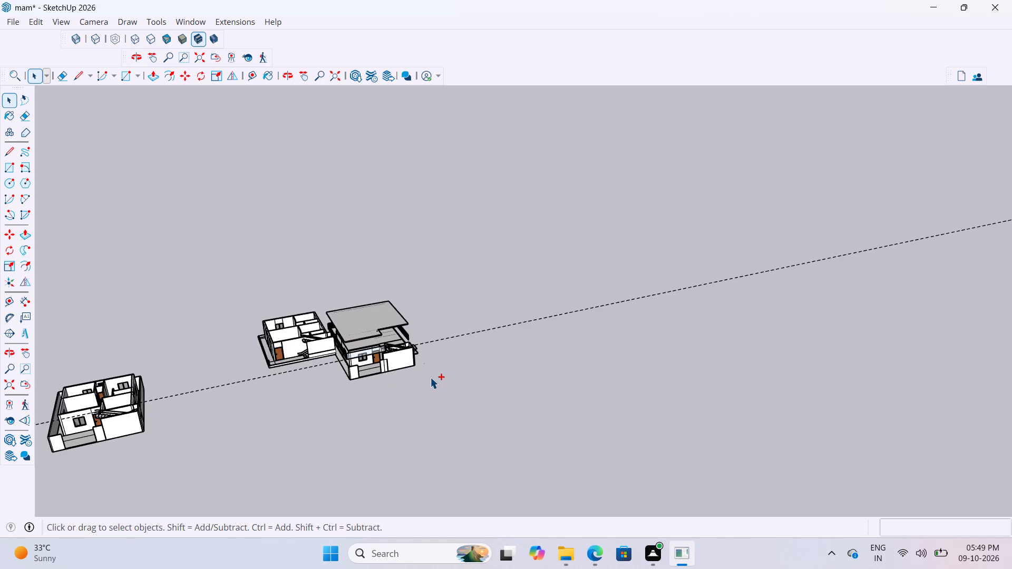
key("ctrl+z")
Examine the house and the staircase copy standing beside it from the front and the side.
scroll(336, 356, "up", 4)
scroll(506, 293, "down", 10)
scroll(522, 323, "up", 8)
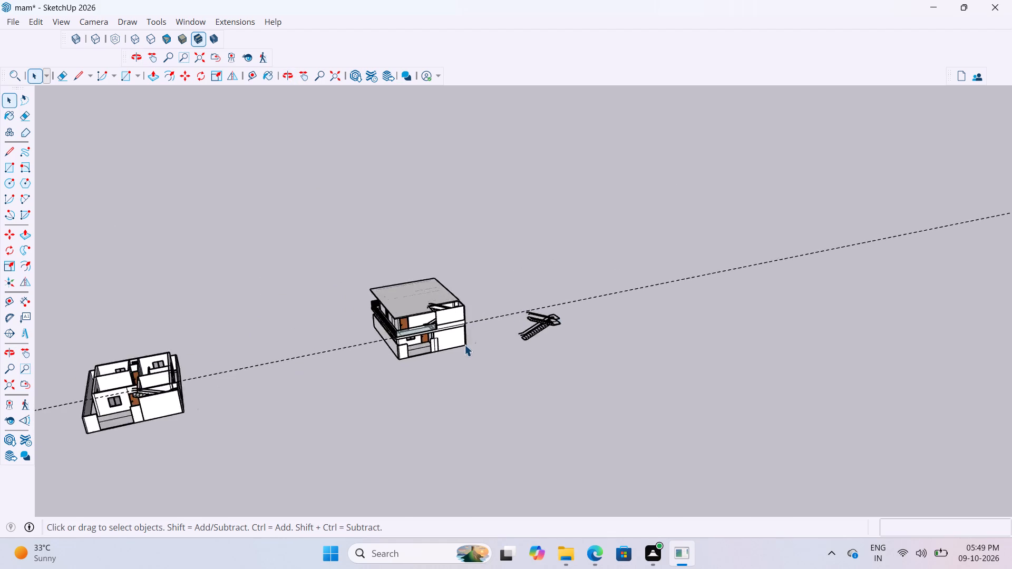
scroll(464, 345, "up", 9)
middle_click_drag(408, 301, 619, 259)
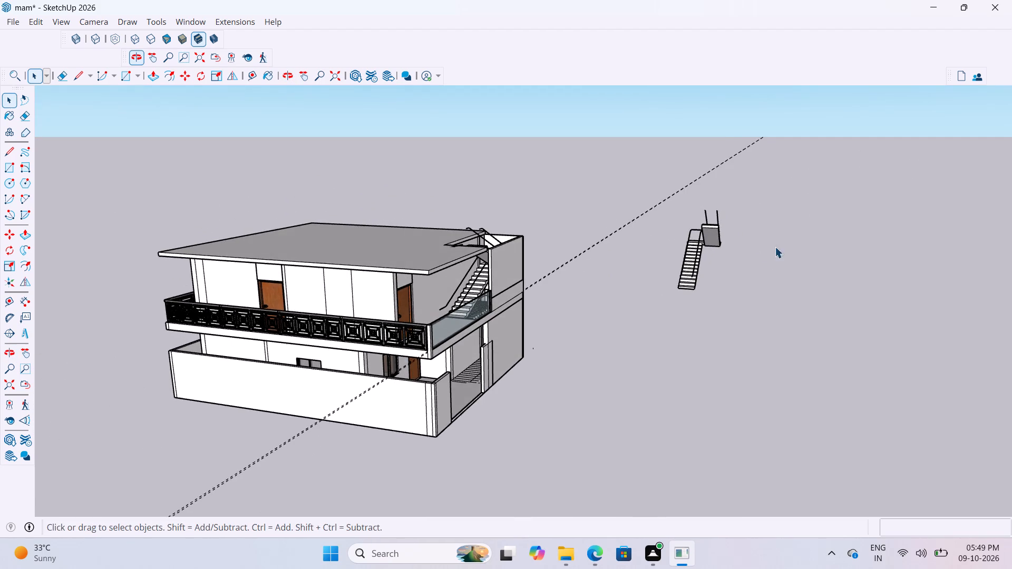
scroll(702, 254, "up", 3)
left_click(684, 275)
scroll(630, 398, "down", 1)
middle_click_drag(529, 415, 202, 455)
scroll(233, 364, "down", 5)
left_click(518, 453)
Open the upper-floor group and copy the staircase beside the house about 44' 8" into the ground-floor stairwell.
scroll(583, 407, "up", 5)
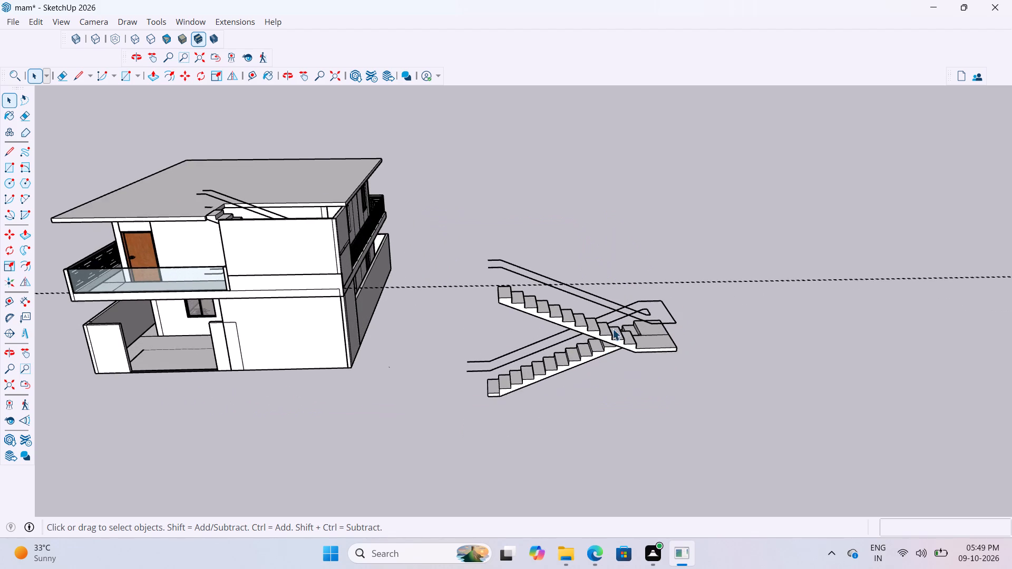
left_click(620, 333)
double_click(617, 338)
left_click(615, 341)
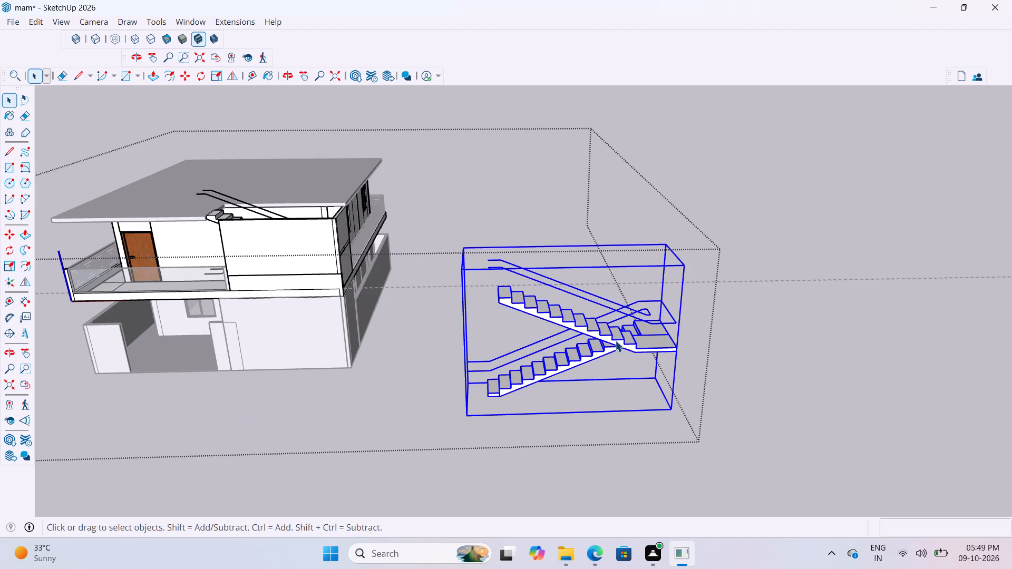
key("m")
scroll(526, 382, "up", 6)
middle_click_drag(483, 394, 605, 396)
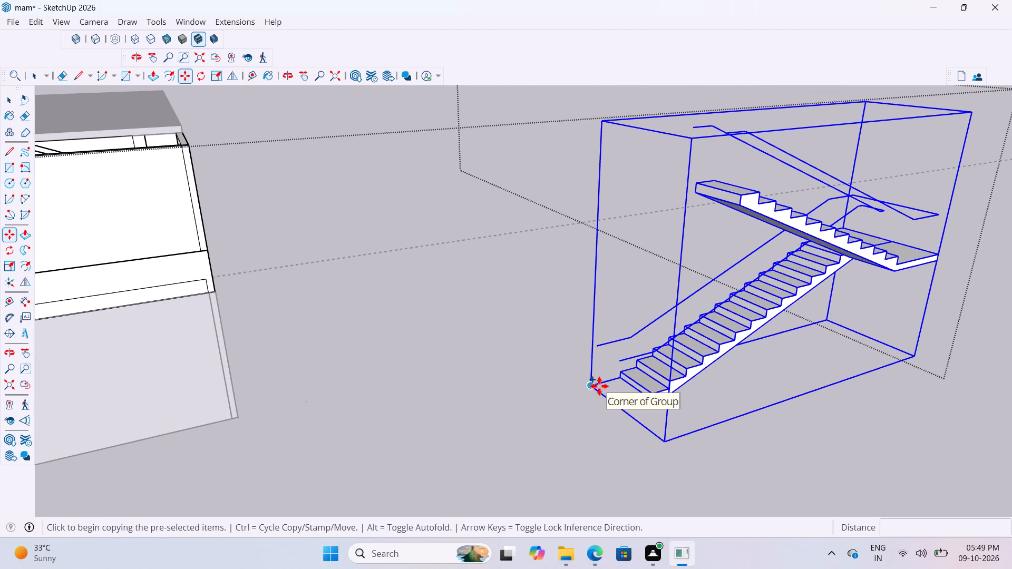
left_click(599, 386)
scroll(700, 381, "down", 15)
scroll(462, 399, "up", 8)
middle_click_drag(430, 387, 462, 383)
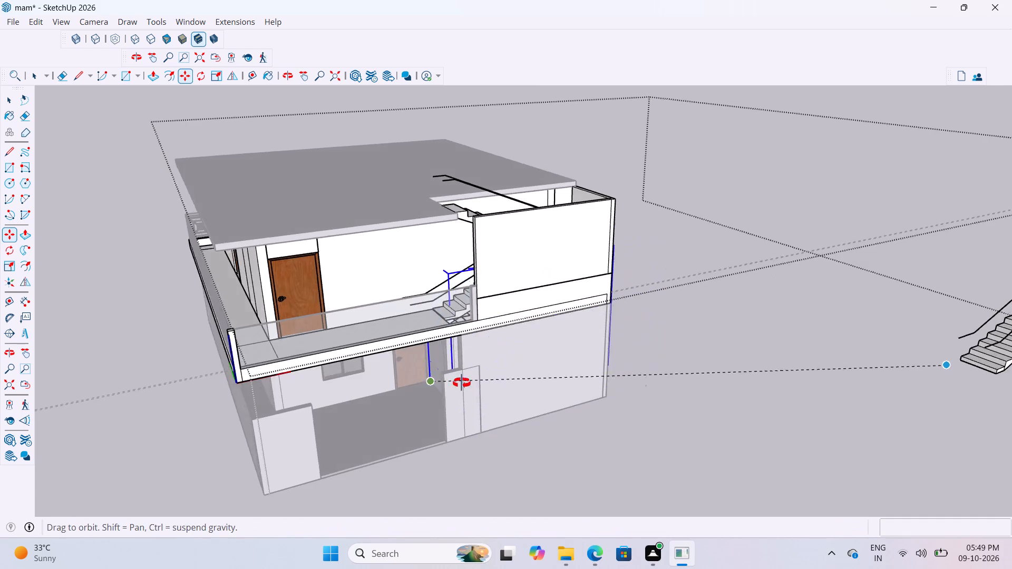
middle_click_drag(462, 383, 575, 410)
scroll(553, 420, "up", 20)
scroll(553, 420, "up", 4)
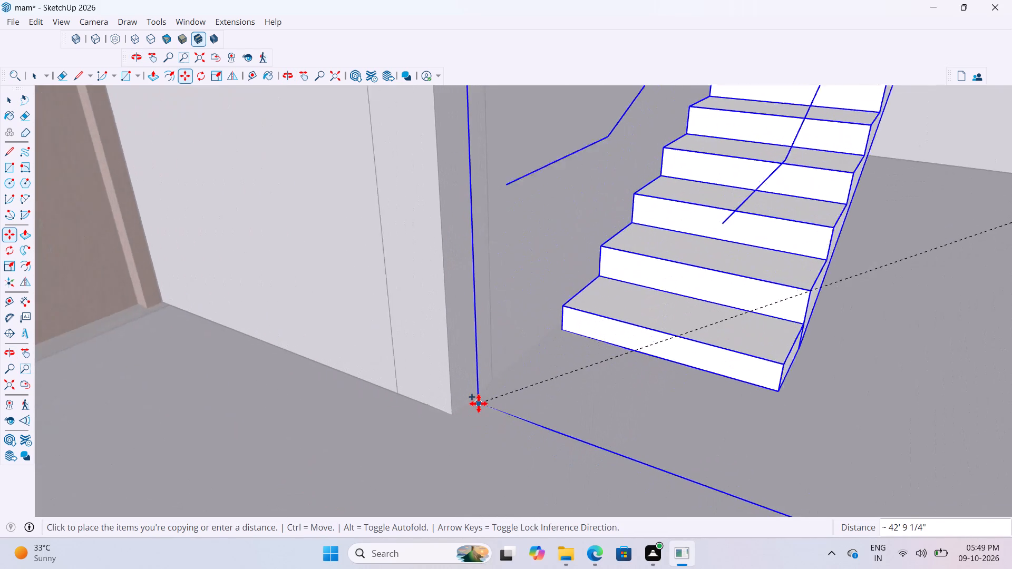
scroll(479, 404, "up", 10)
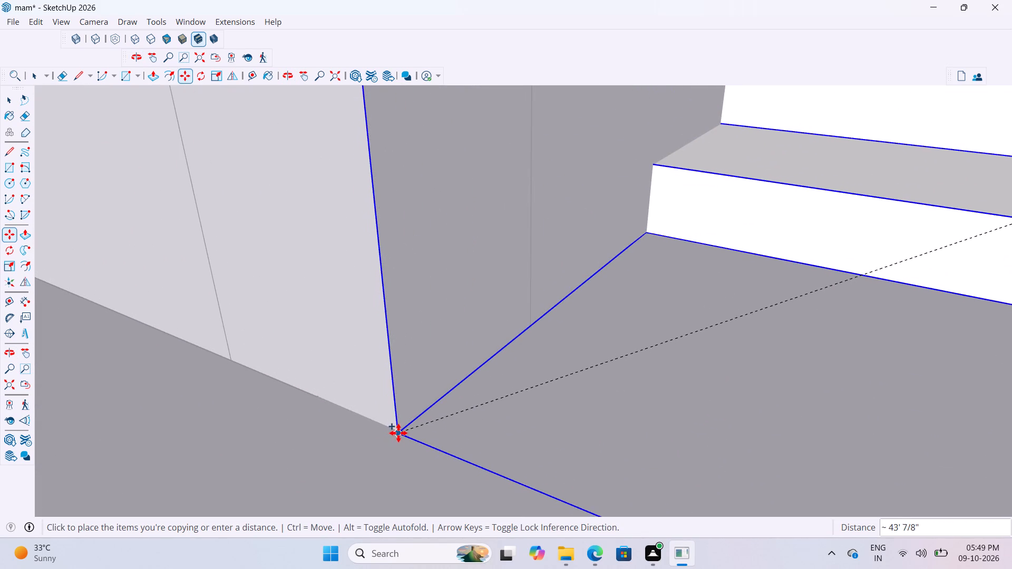
scroll(403, 434, "up", 2)
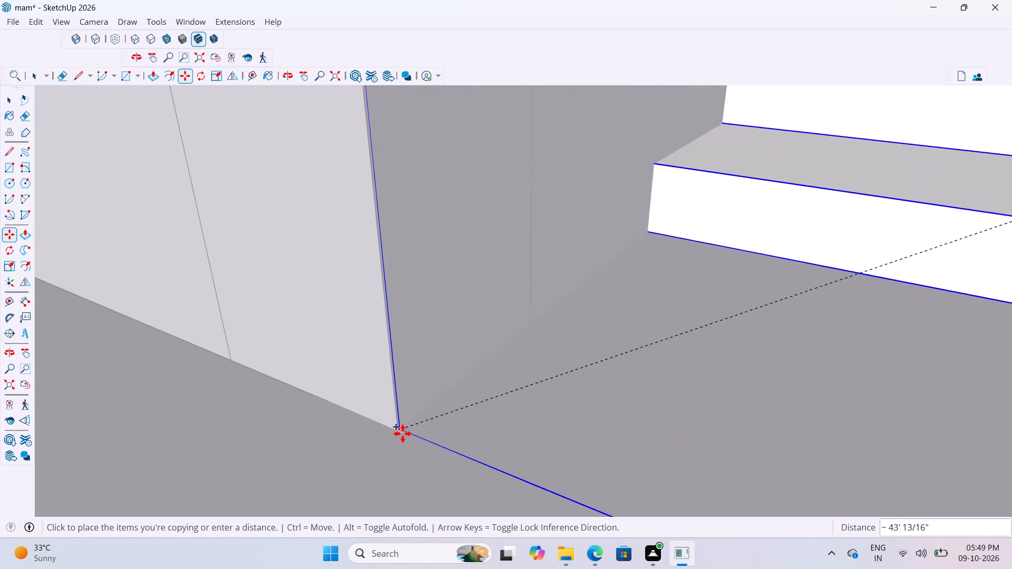
scroll(403, 434, "up", 16)
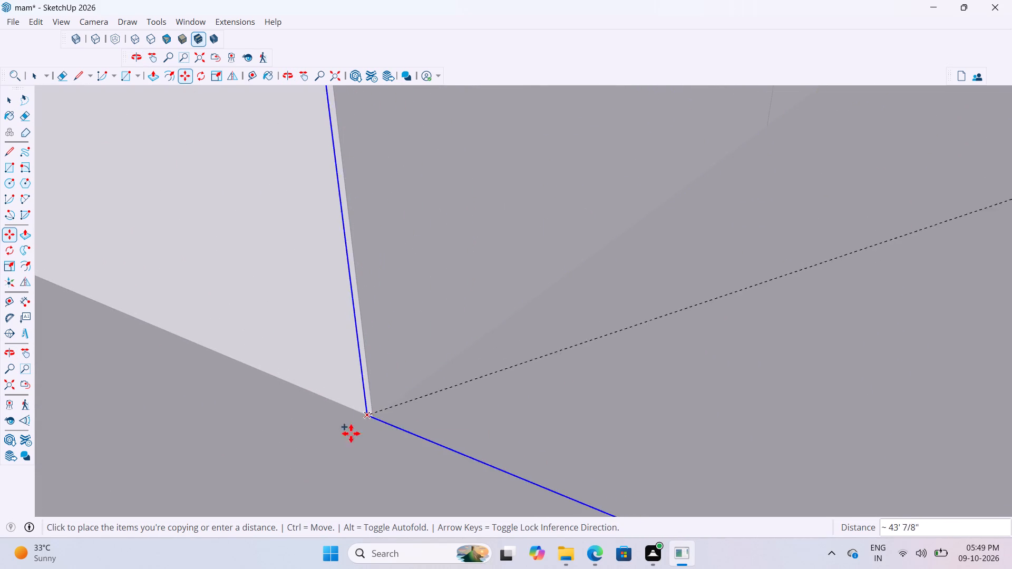
scroll(334, 446, "down", 20)
scroll(334, 446, "down", 1)
scroll(241, 538, "down", 9)
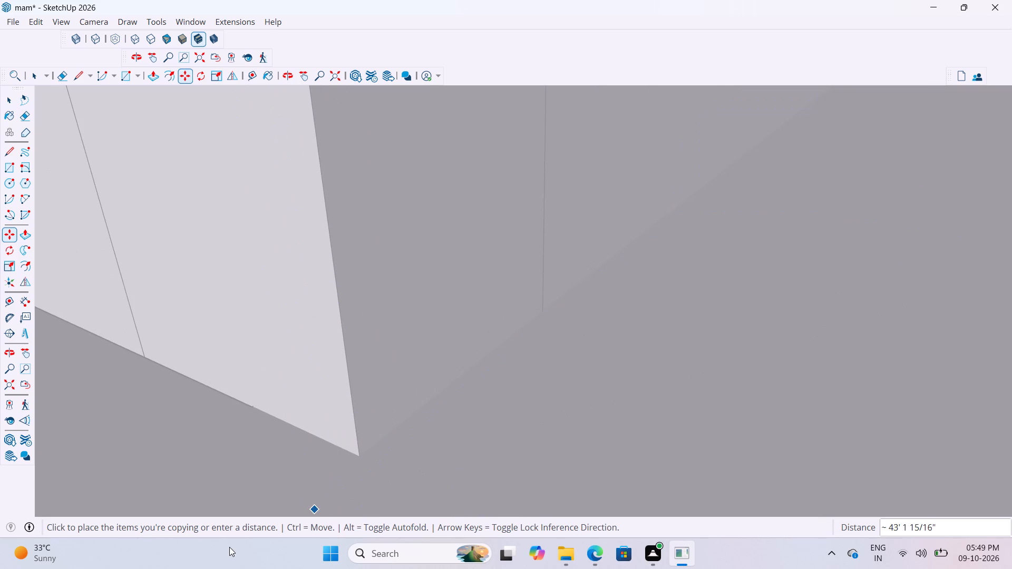
scroll(229, 547, "down", 2)
scroll(265, 502, "down", 20)
scroll(265, 502, "down", 6)
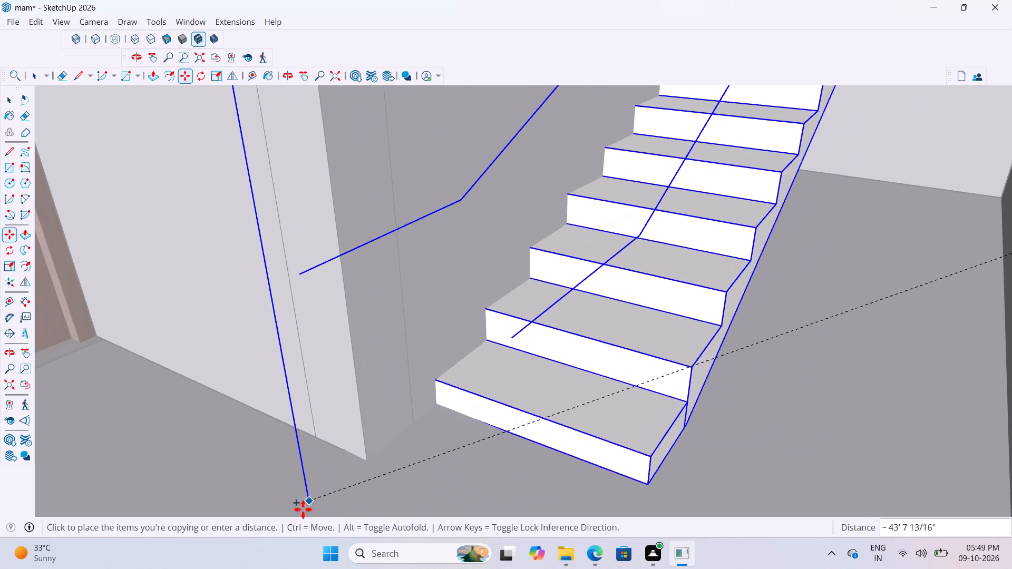
scroll(298, 477, "down", 10)
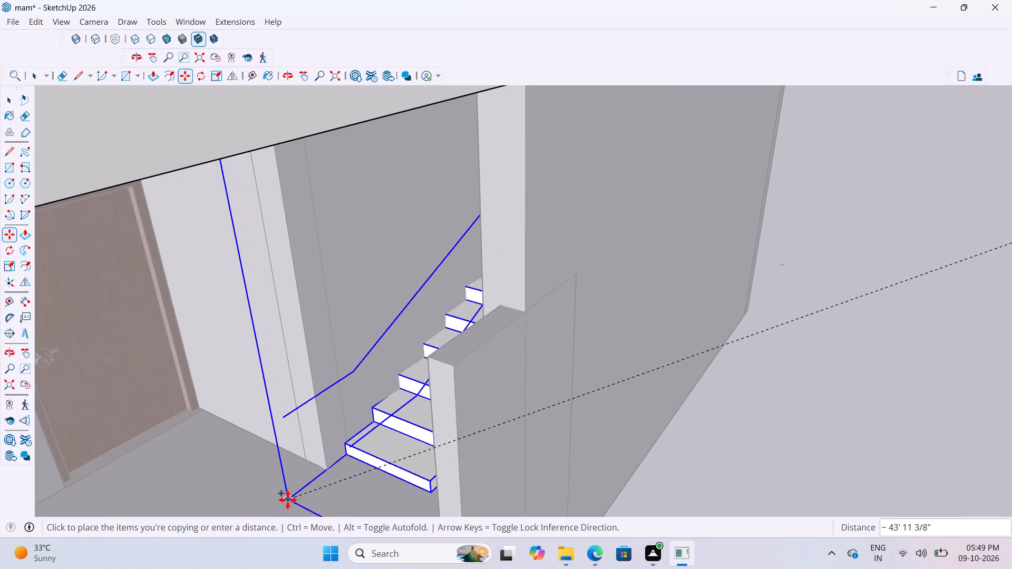
left_click(263, 515)
scroll(306, 418, "down", 10)
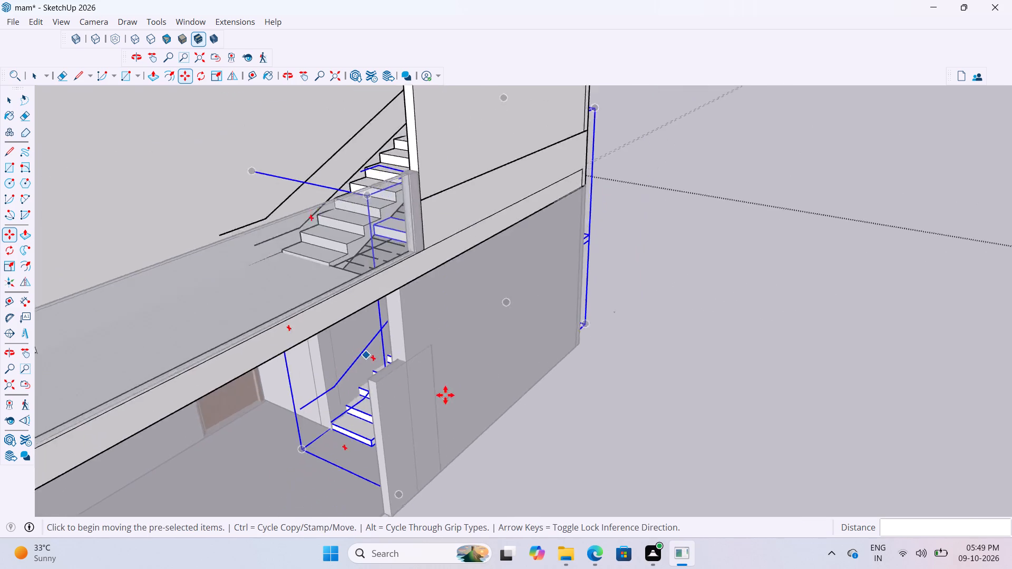
scroll(445, 395, "down", 7)
key("space")
key("space")
left_click(523, 419)
Move the new ground-floor staircase copy by its landing's outer corner about 2' 3", onto the house's outer wall edge.
scroll(549, 347, "up", 3)
middle_click_drag(554, 344, 366, 368)
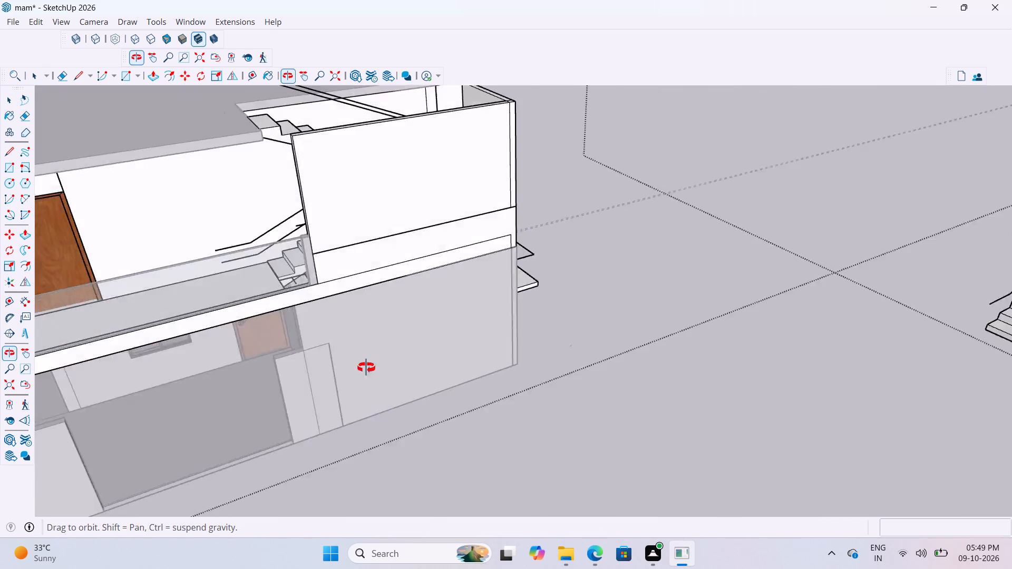
middle_click_drag(366, 368, 234, 358)
scroll(602, 237, "up", 7)
middle_click_drag(614, 288, 379, 250)
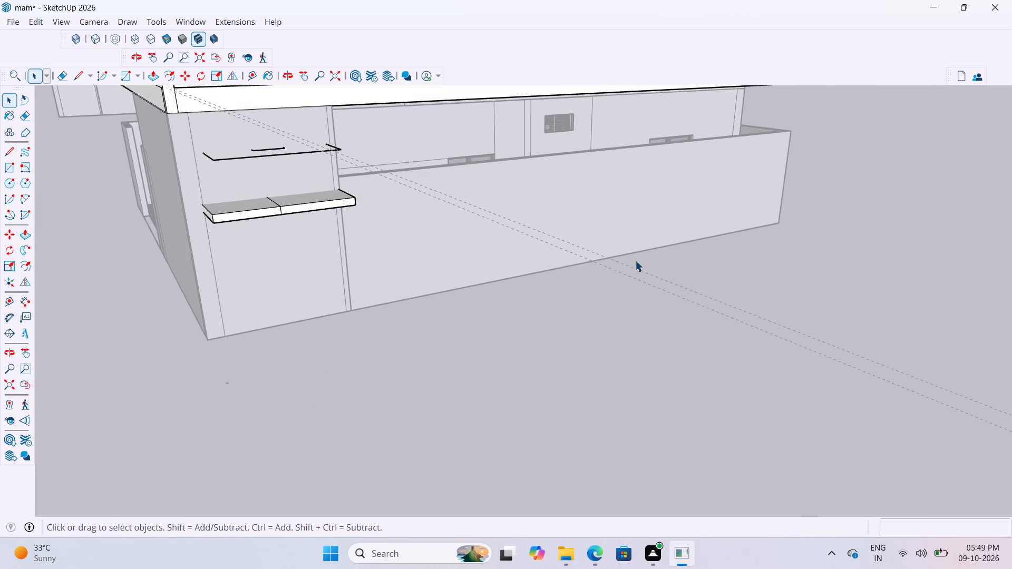
scroll(294, 187, "up", 12)
left_click(408, 237)
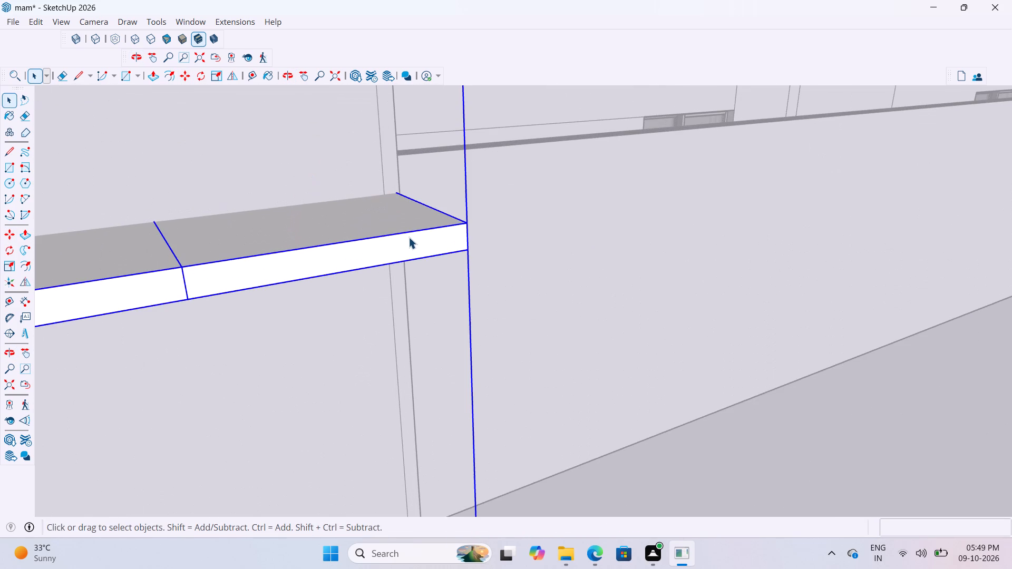
key("m")
left_click(469, 219)
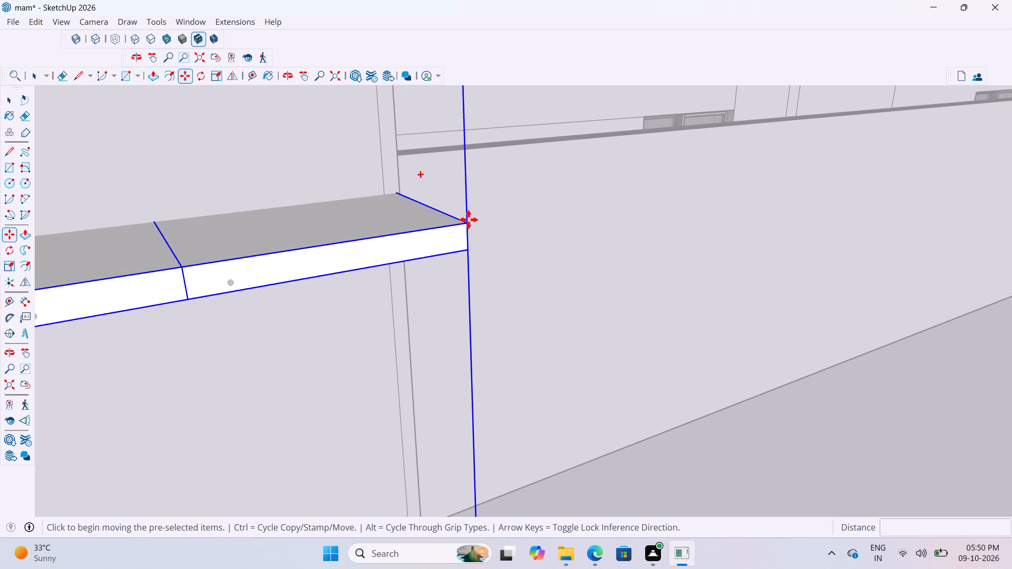
scroll(406, 195, "down", 5)
key("space")
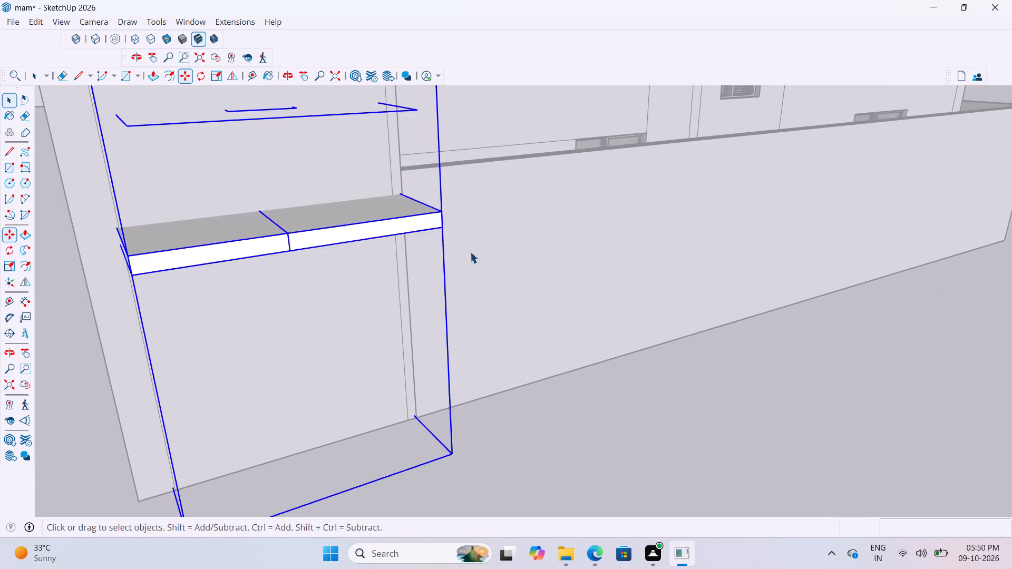
scroll(472, 278, "down", 3)
middle_click_drag(456, 284, 329, 355)
scroll(363, 398, "down", 4)
scroll(518, 188, "up", 5)
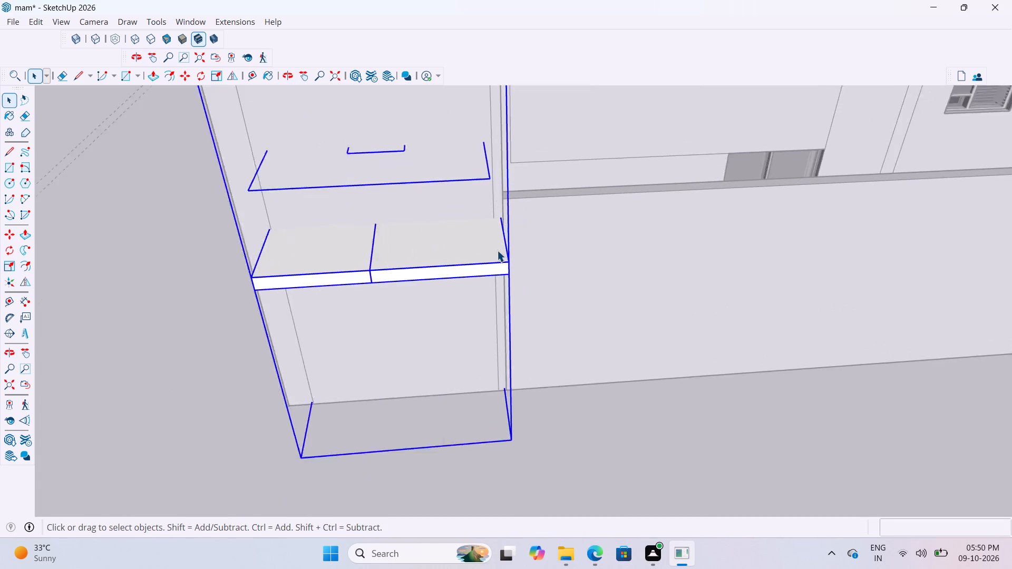
scroll(497, 250, "up", 1)
key("m")
scroll(506, 272, "up", 3)
left_click(511, 262)
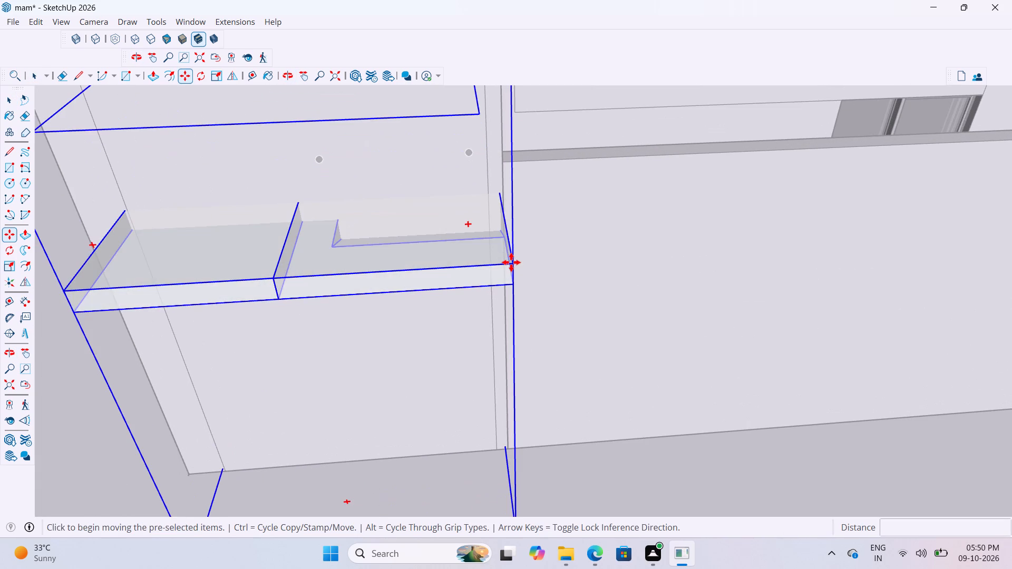
scroll(500, 205, "up", 6)
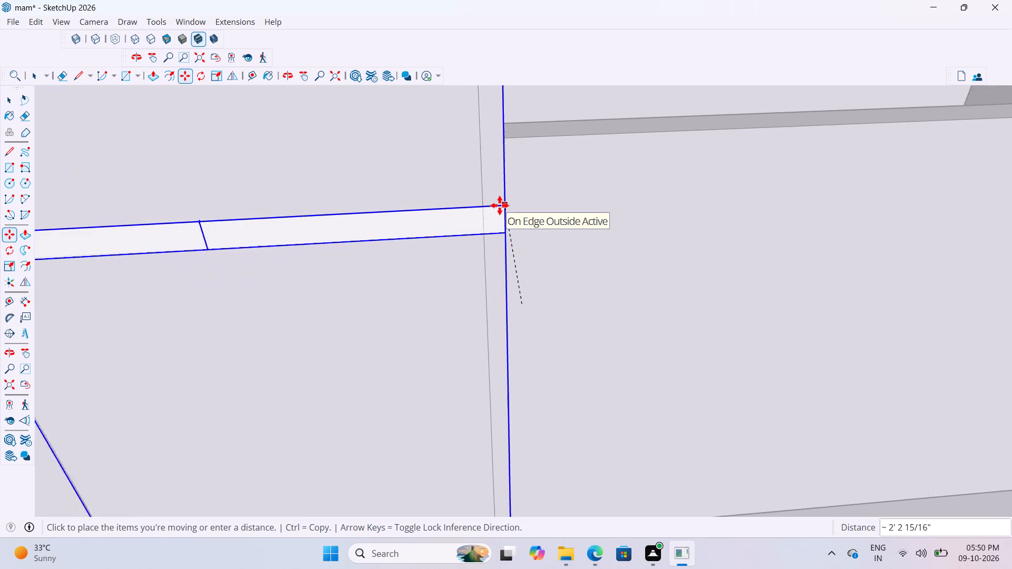
scroll(500, 205, "up", 2)
left_click(506, 208)
scroll(491, 228, "down", 12)
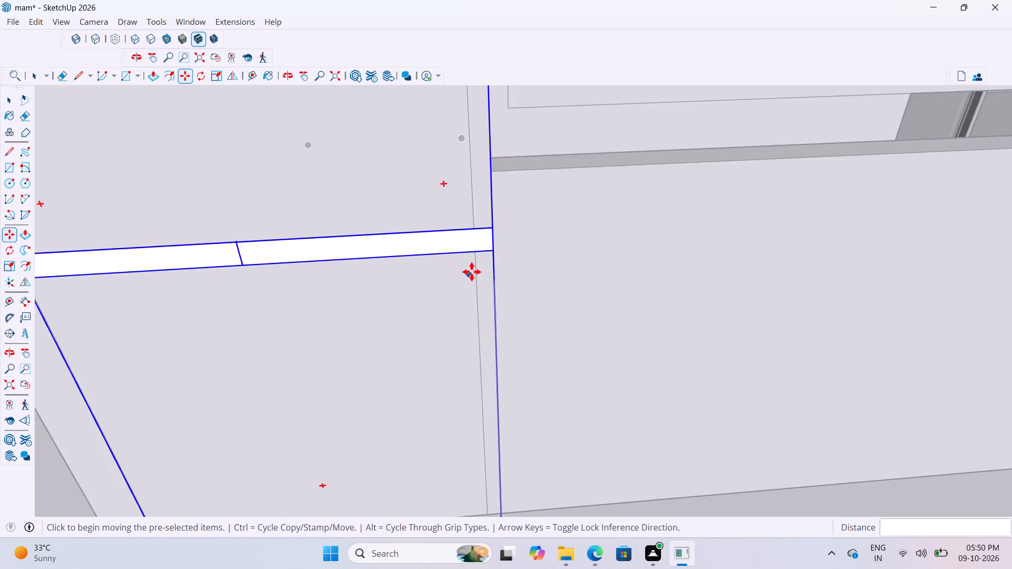
scroll(472, 272, "down", 16)
middle_click_drag(465, 277, 593, 276)
key("space")
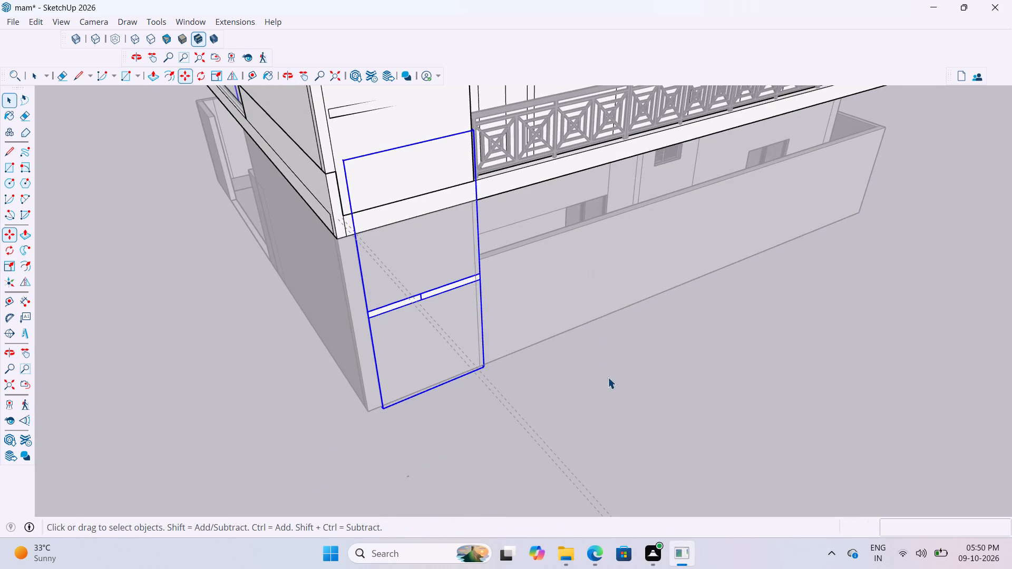
key("space")
left_click(608, 379)
Check the placed staircase from the balcony side and close the upper-floor group.
middle_click_drag(464, 271, 893, 244)
scroll(772, 300, "down", 5)
scroll(452, 378, "up", 4)
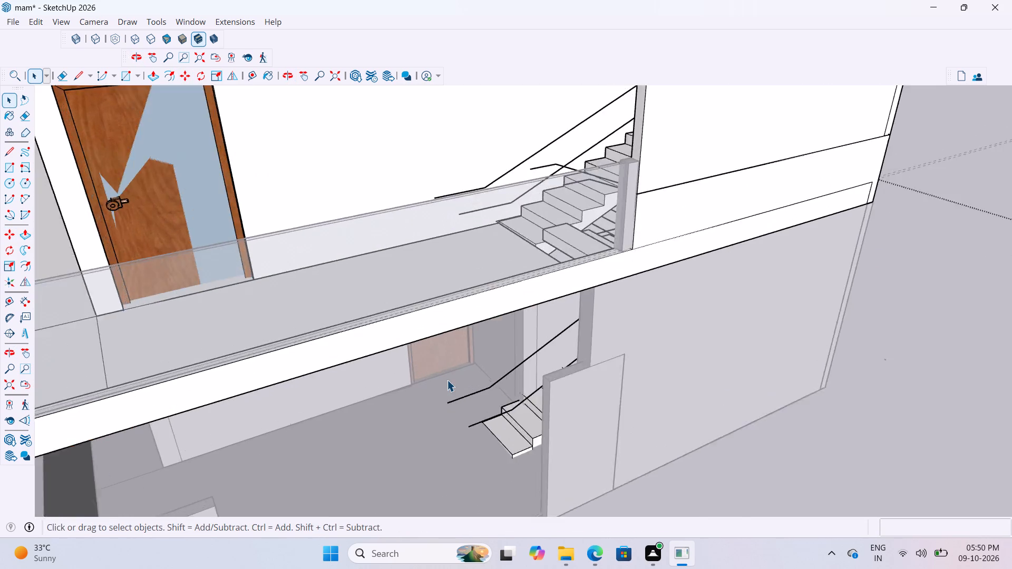
scroll(447, 380, "up", 3)
scroll(454, 394, "down", 8)
scroll(481, 423, "up", 3)
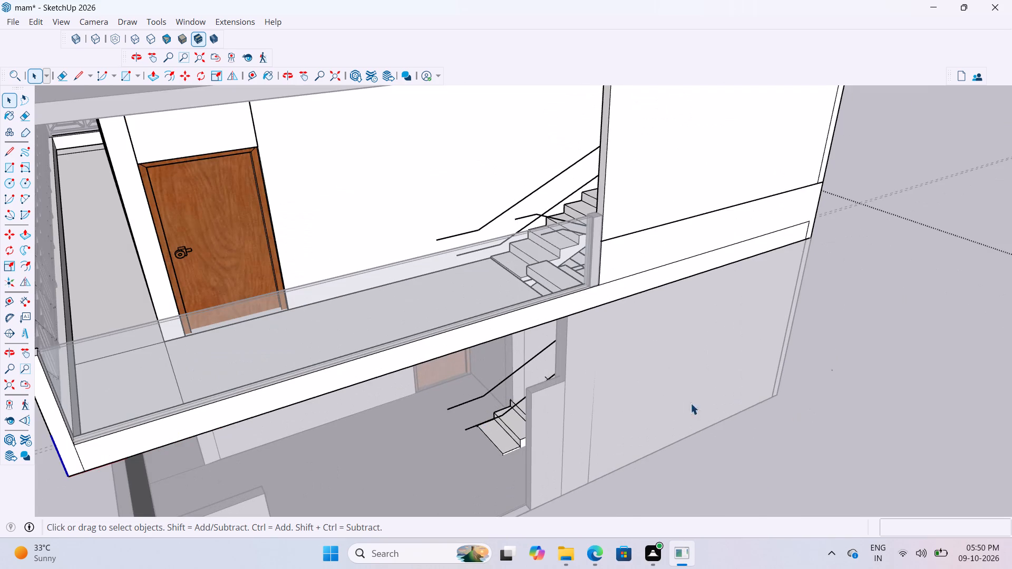
scroll(464, 379, "down", 16)
left_click(825, 345)
Examine the house's stairwell and the spare staircase beside it, checking which floor group each part belongs to.
scroll(707, 359, "up", 3)
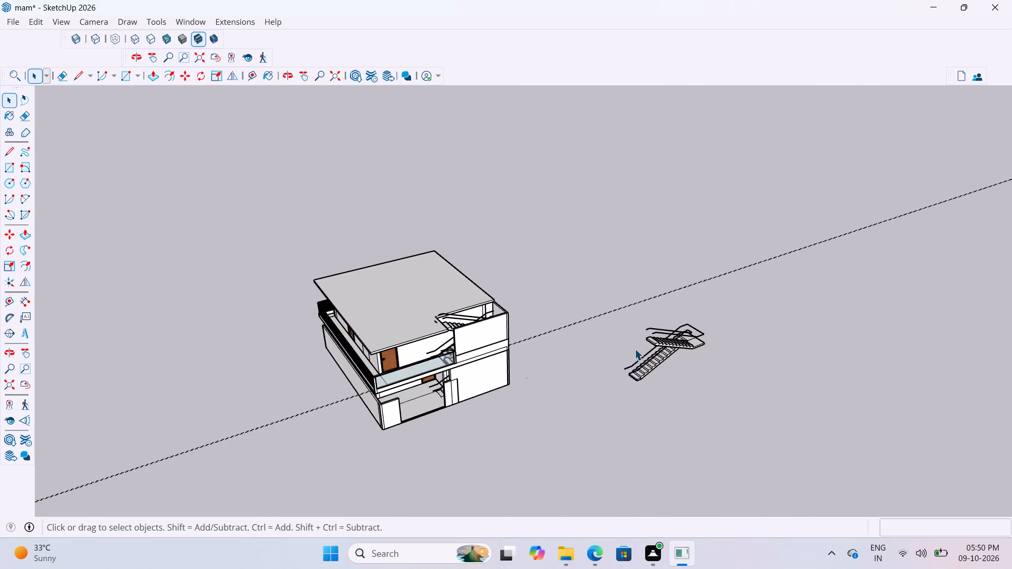
left_click(635, 349)
scroll(685, 359, "up", 4)
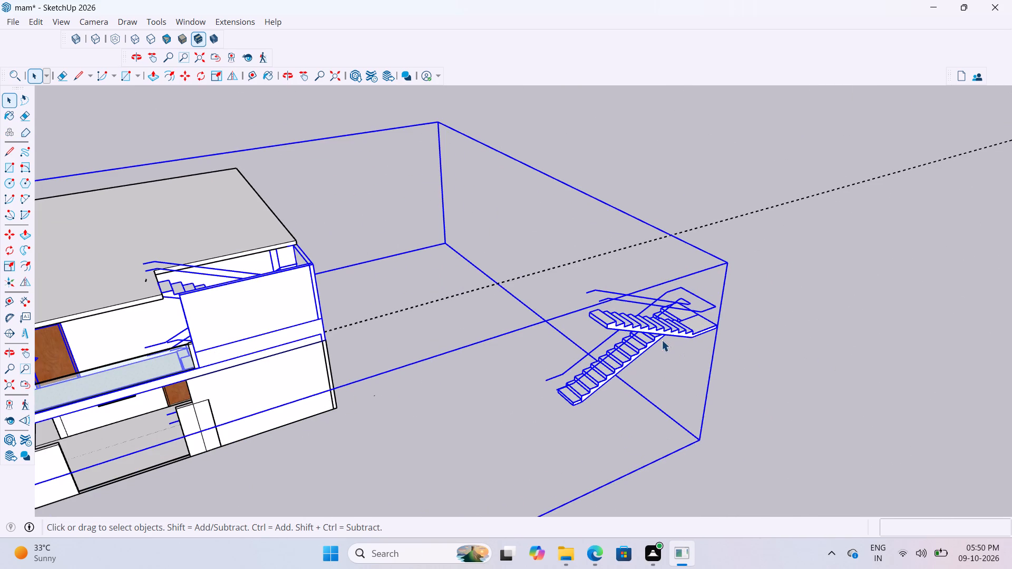
scroll(661, 340, "up", 4)
scroll(689, 327, "down", 5)
double_click(689, 429)
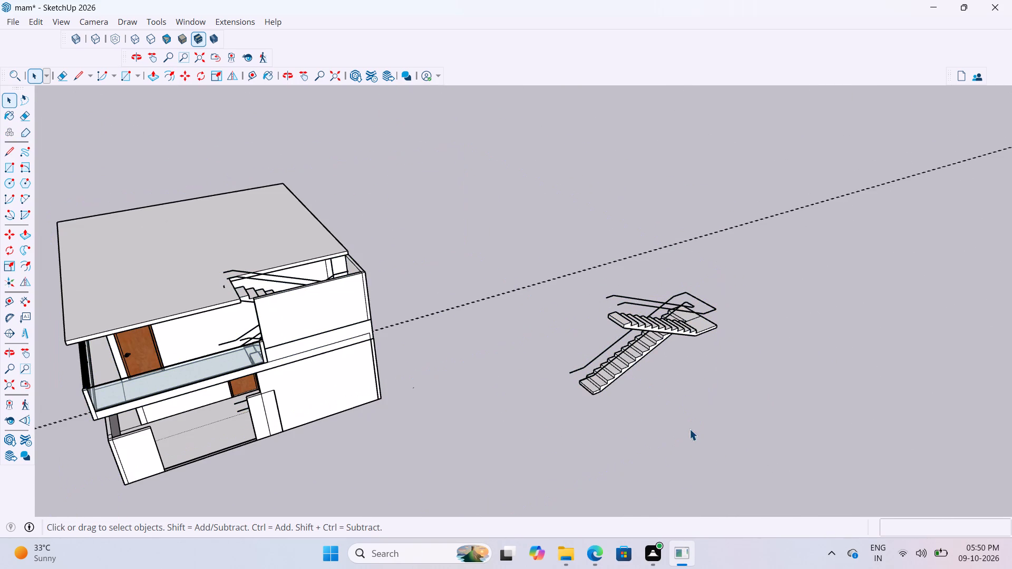
left_click(674, 355)
left_click(672, 349)
scroll(761, 362, "down", 4)
left_click(433, 416)
scroll(425, 355, "up", 3)
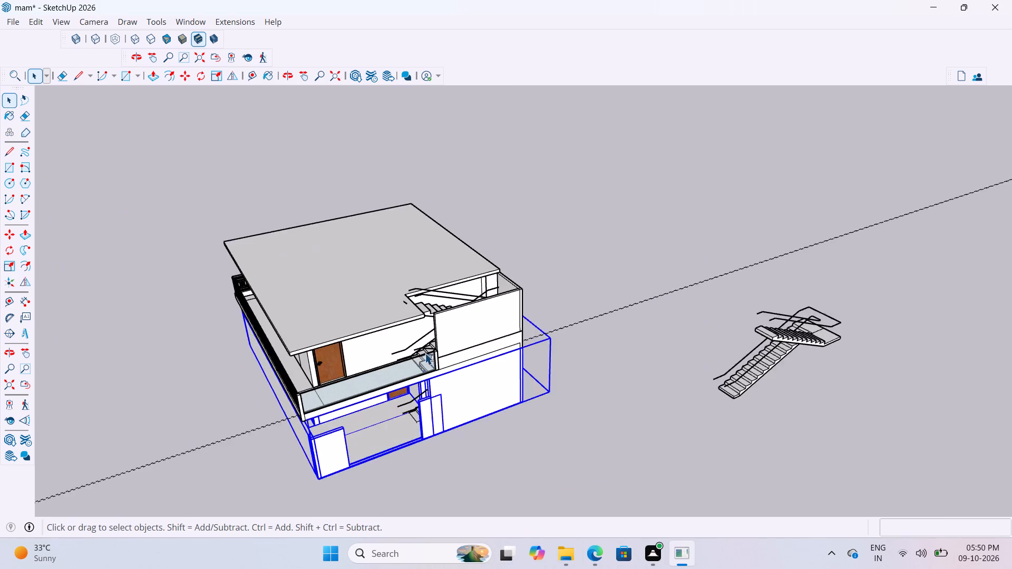
scroll(425, 353, "up", 4)
left_click(711, 358)
scroll(401, 368, "up", 8)
middle_click_drag(429, 312, 529, 336)
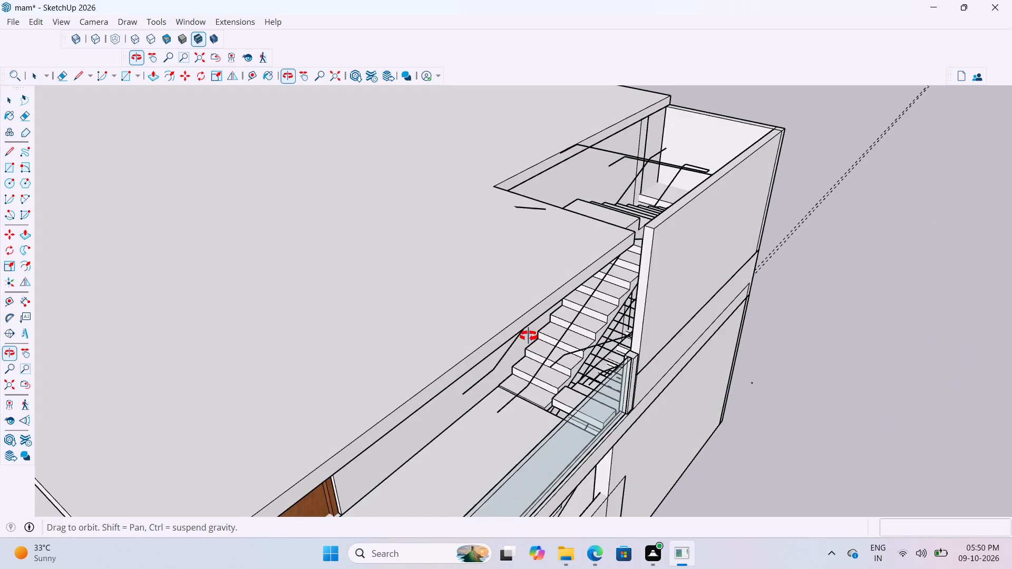
middle_click_drag(529, 336, 395, 331)
left_click(791, 370)
scroll(422, 375, "up", 3)
scroll(433, 345, "down", 10)
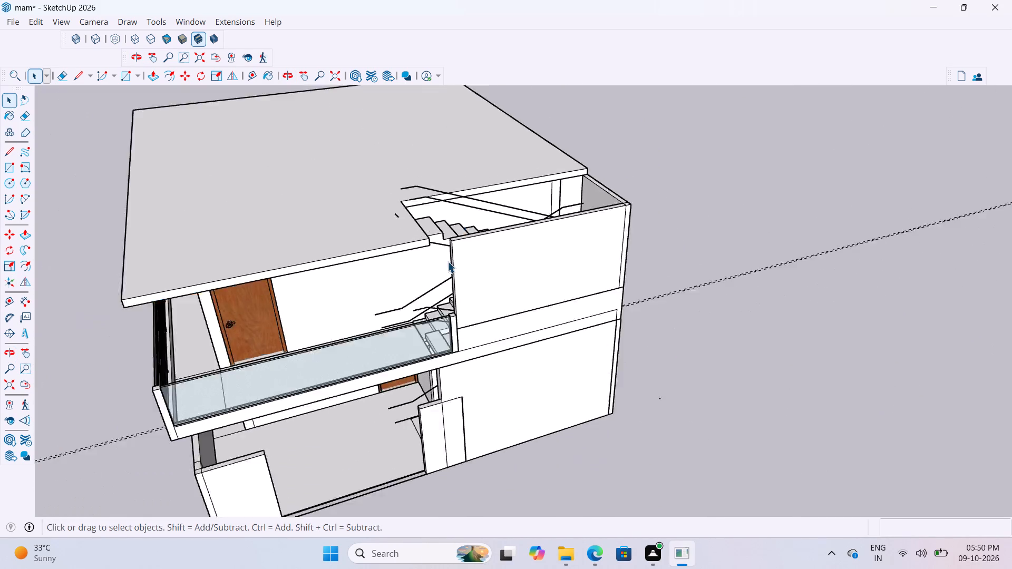
scroll(447, 261, "down", 9)
left_click(191, 283)
scroll(303, 277, "up", 8)
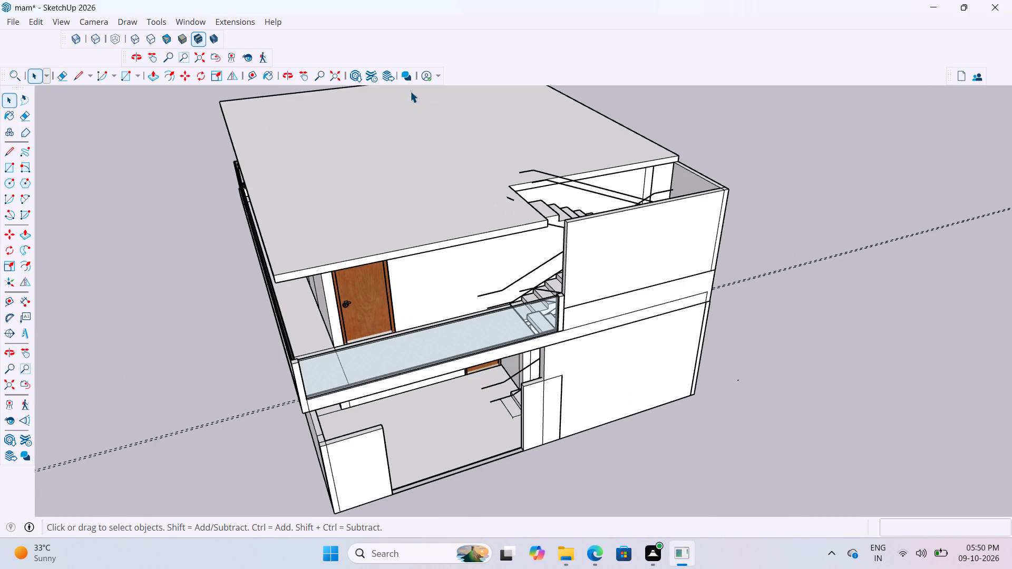
Delete all guides from the model.
left_click(31, 15)
left_click(34, 21)
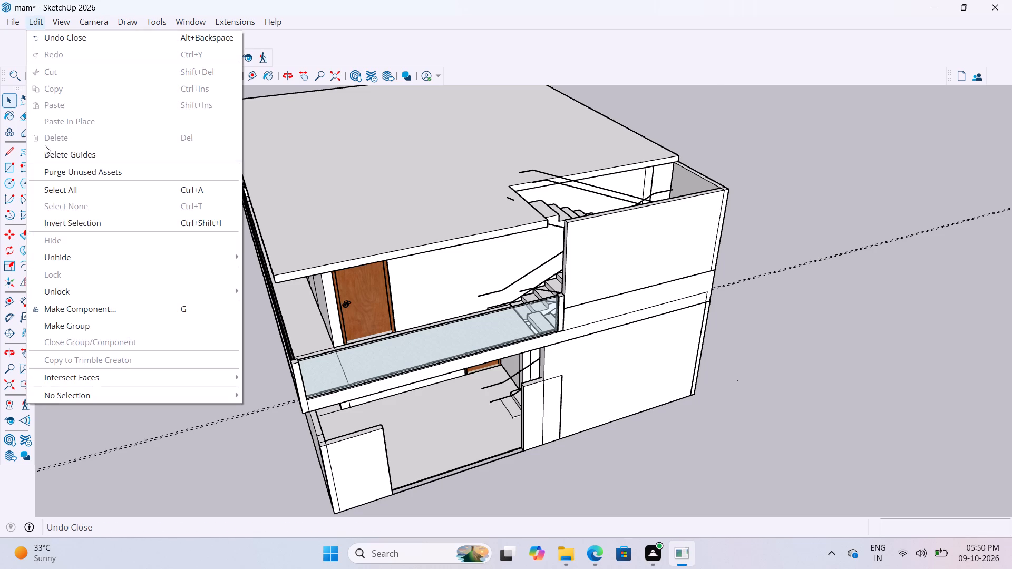
left_click(53, 153)
scroll(611, 367, "up", 3)
left_click(819, 380)
Examine both staircases from the balcony side, especially where the ground-floor flight's top step meets the upper-floor slab edge.
scroll(440, 403, "up", 7)
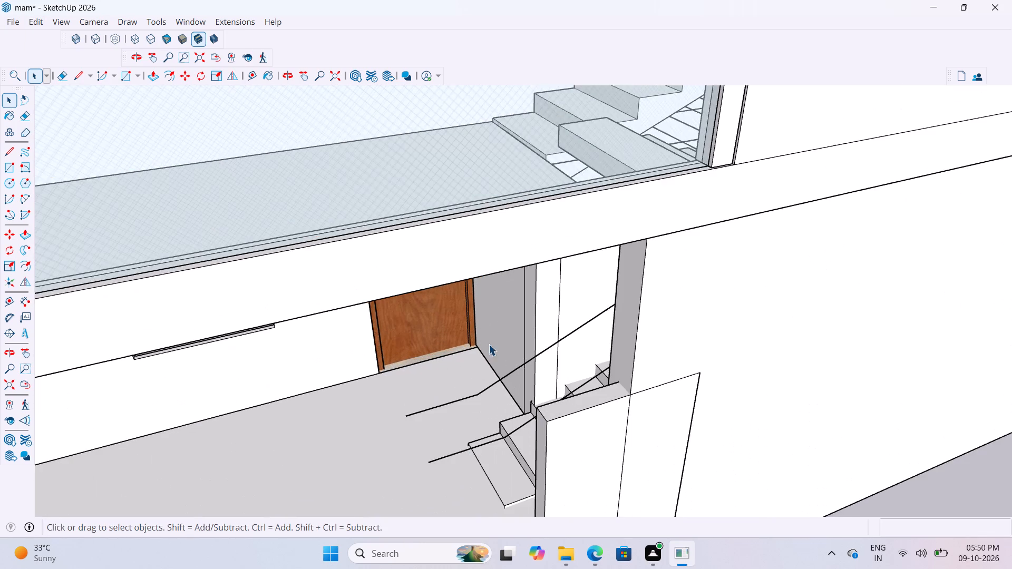
middle_click_drag(528, 350, 526, 337)
scroll(478, 502, "up", 3)
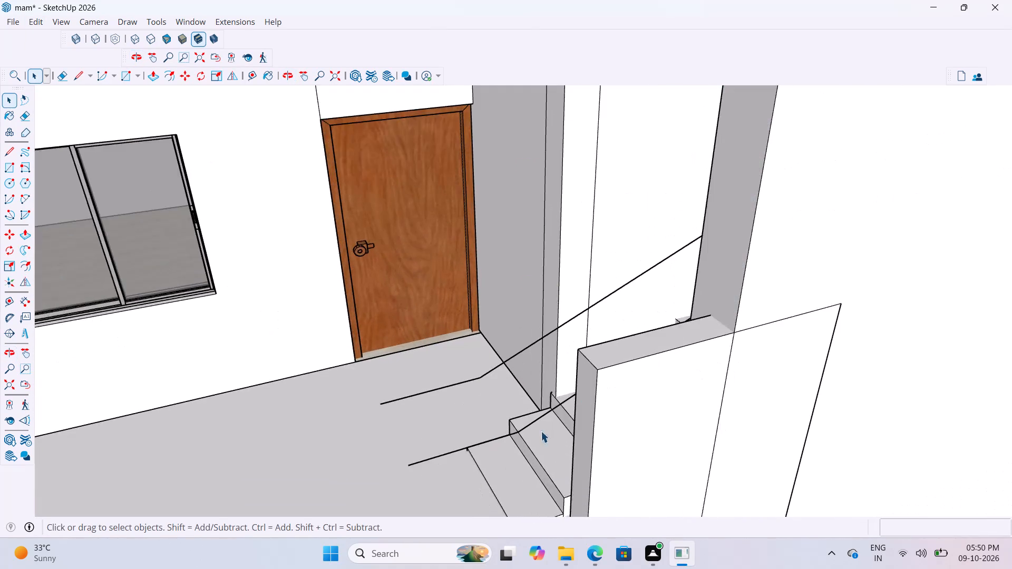
scroll(627, 354, "down", 4)
scroll(560, 477, "up", 8)
middle_click_drag(574, 438, 641, 336)
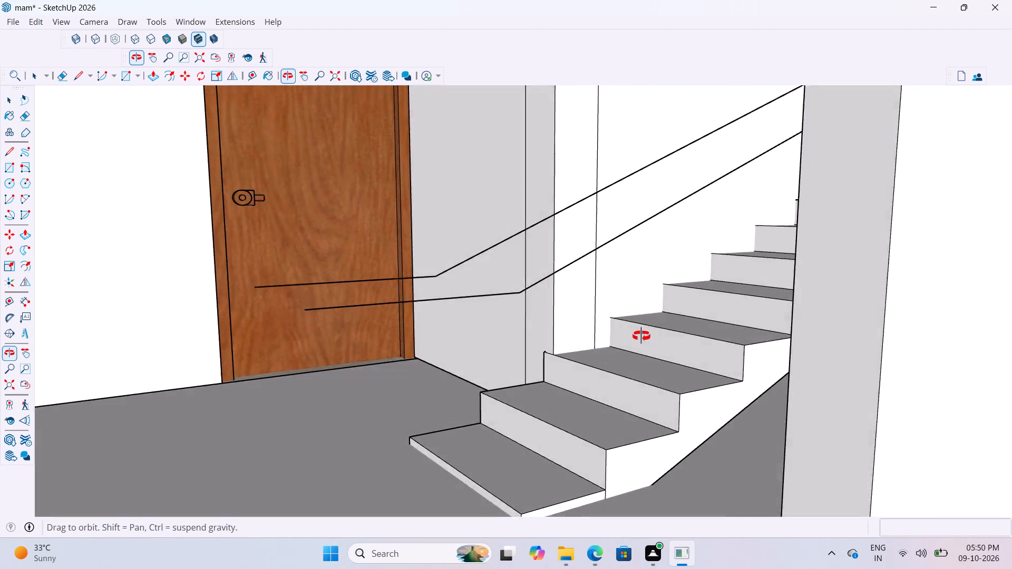
middle_click_drag(641, 336, 677, 405)
scroll(524, 465, "down", 16)
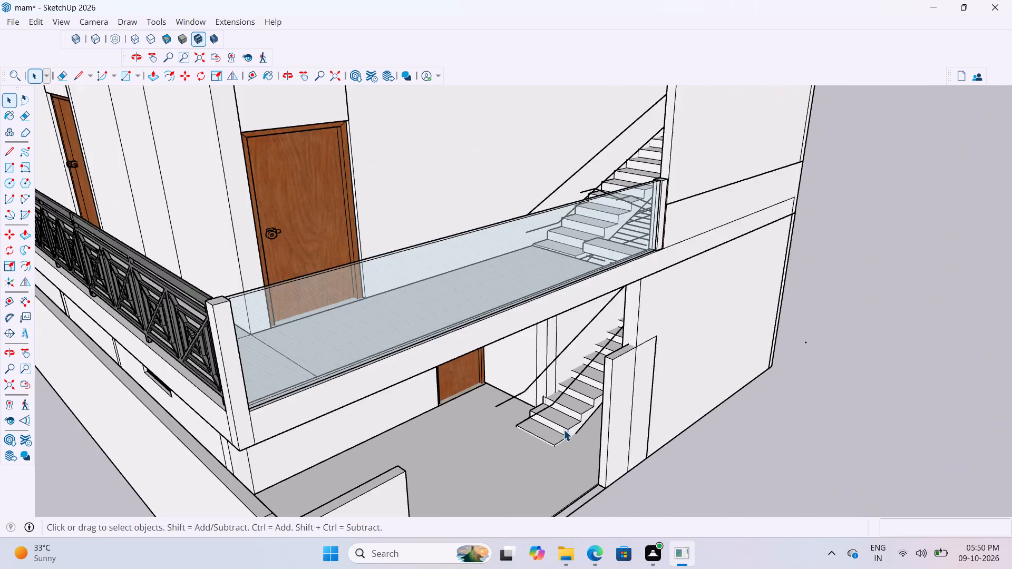
scroll(563, 429, "down", 6)
middle_click_drag(606, 188, 655, 231)
scroll(609, 311, "up", 12)
middle_click_drag(639, 347, 659, 352)
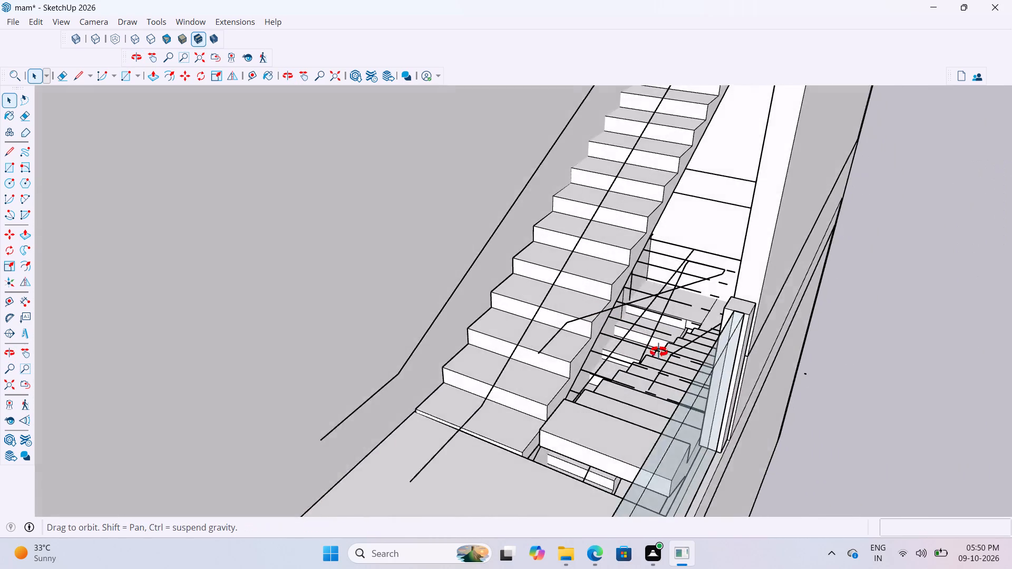
middle_click_drag(659, 352, 480, 393)
scroll(388, 440, "up", 3)
scroll(458, 399, "down", 4)
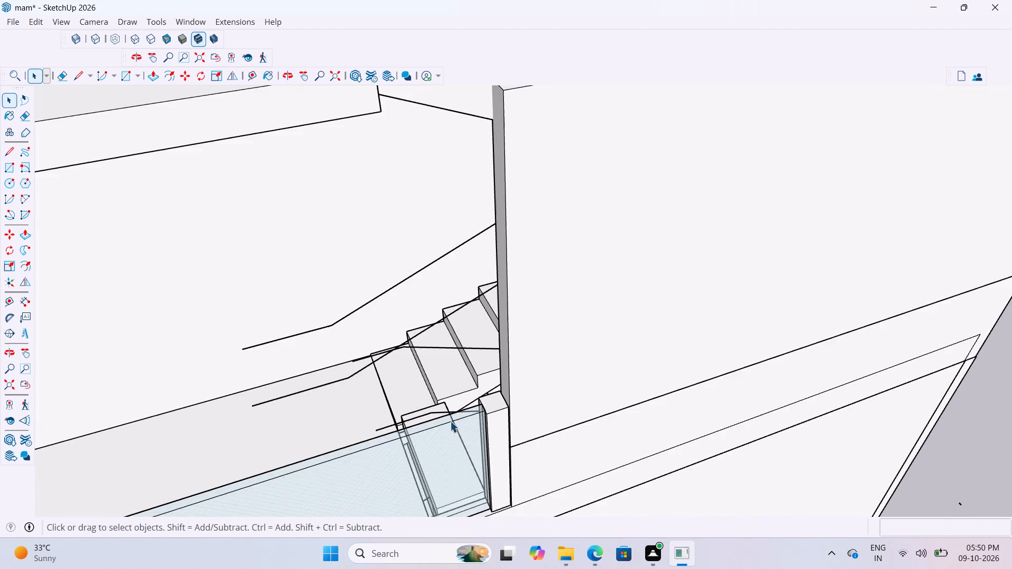
middle_click_drag(426, 428, 532, 419)
scroll(446, 431, "down", 4)
middle_click_drag(405, 450, 446, 458)
scroll(449, 497, "up", 3)
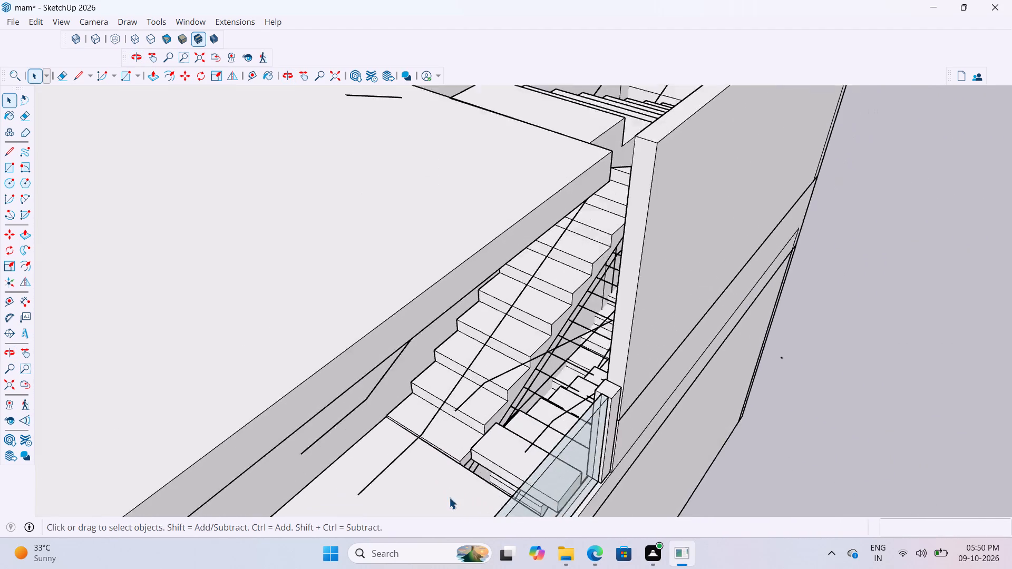
scroll(449, 497, "up", 9)
middle_click_drag(489, 453, 505, 424)
scroll(505, 424, "down", 4)
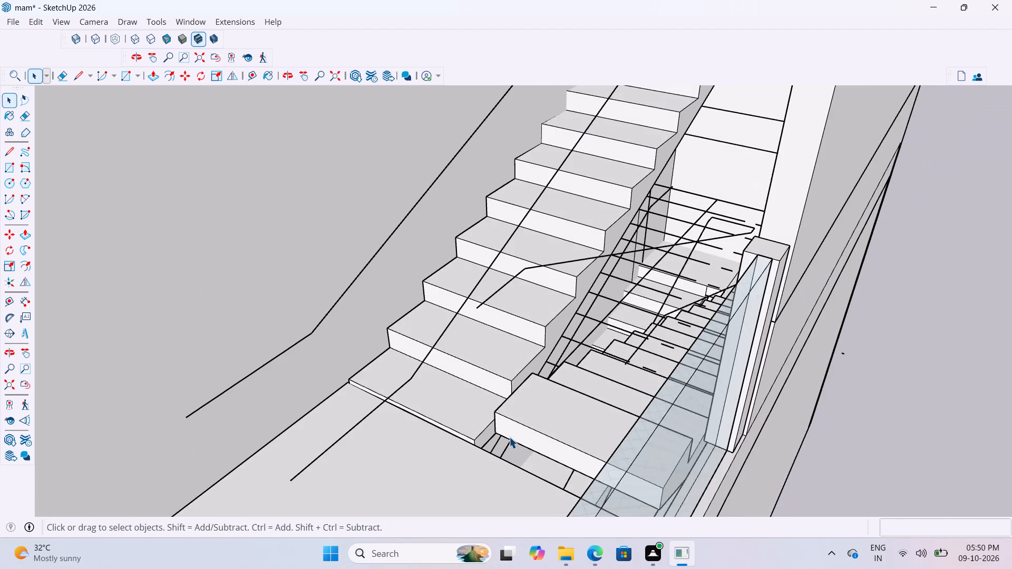
middle_click_drag(510, 431, 581, 391)
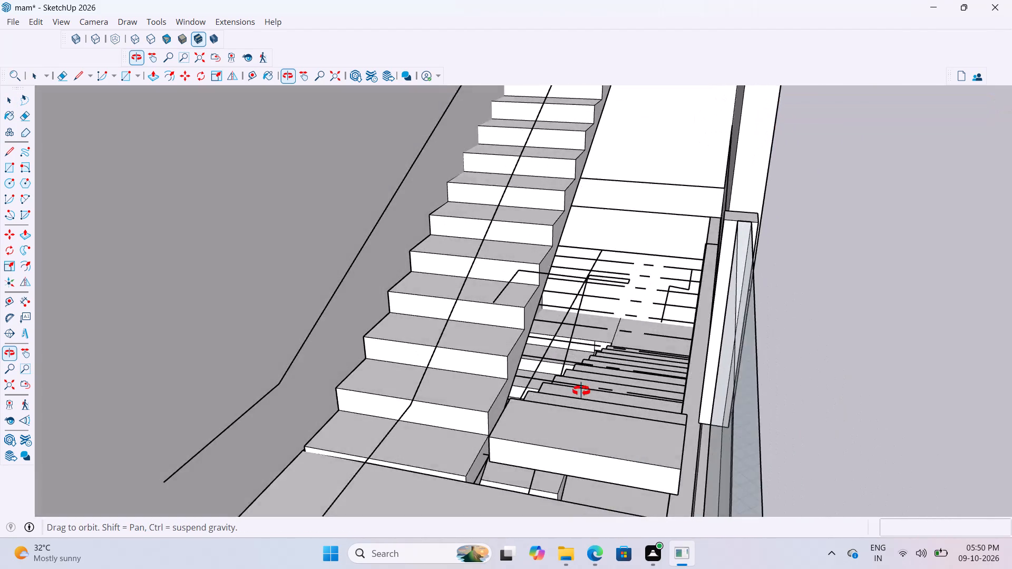
middle_click_drag(581, 391, 521, 432)
scroll(493, 446, "up", 12)
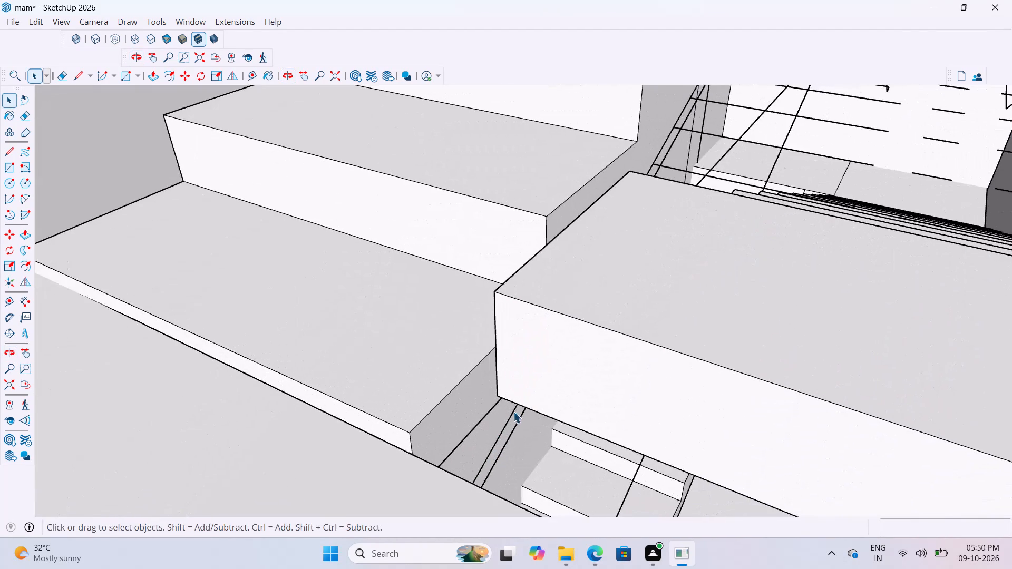
middle_click_drag(513, 411, 420, 393)
scroll(443, 352, "down", 12)
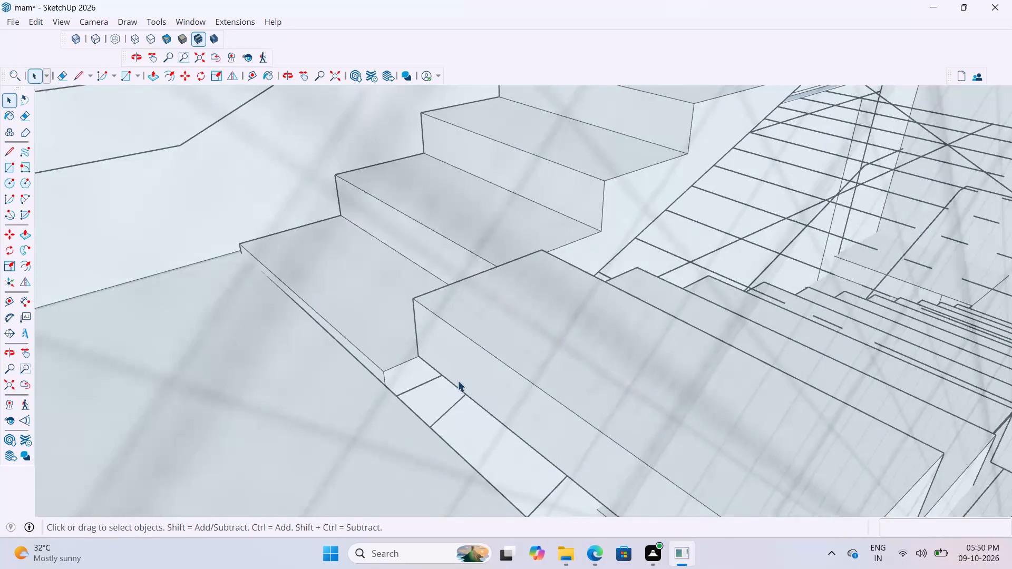
scroll(458, 380, "down", 20)
scroll(458, 380, "down", 19)
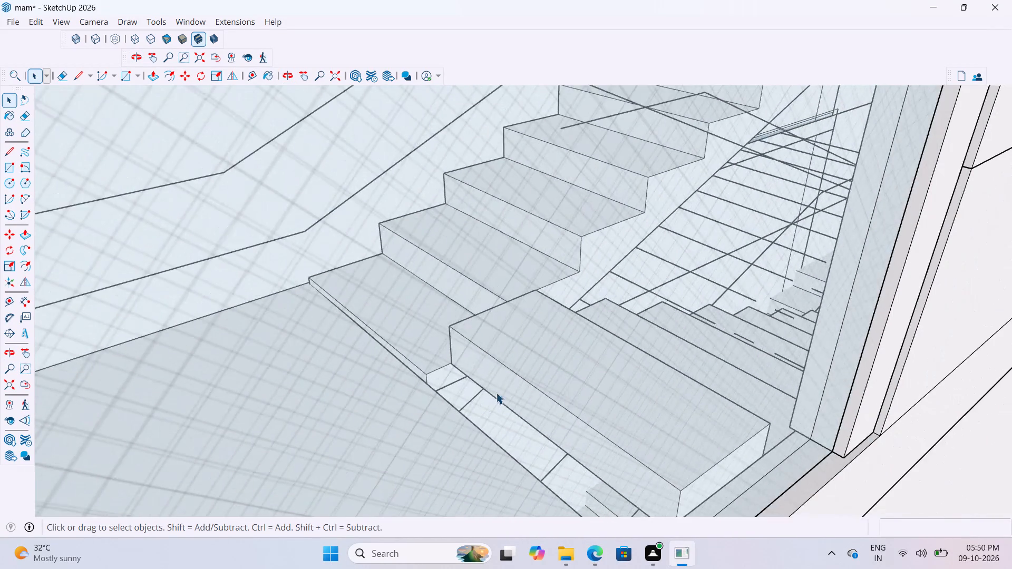
scroll(496, 393, "down", 20)
scroll(496, 393, "down", 11)
middle_click_drag(505, 359, 534, 368)
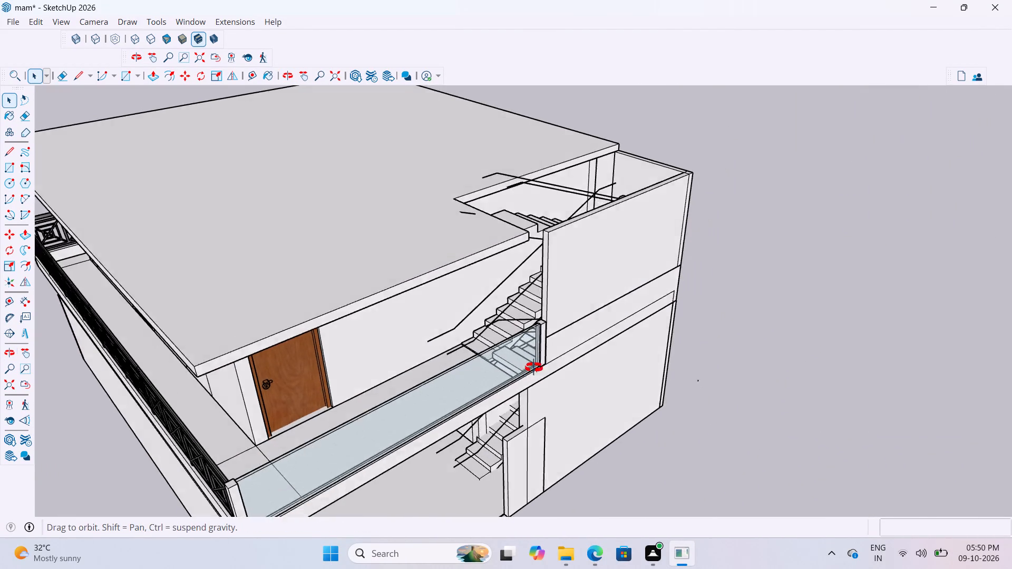
middle_click_drag(534, 368, 558, 389)
scroll(521, 385, "up", 8)
middle_click_drag(498, 354, 387, 388)
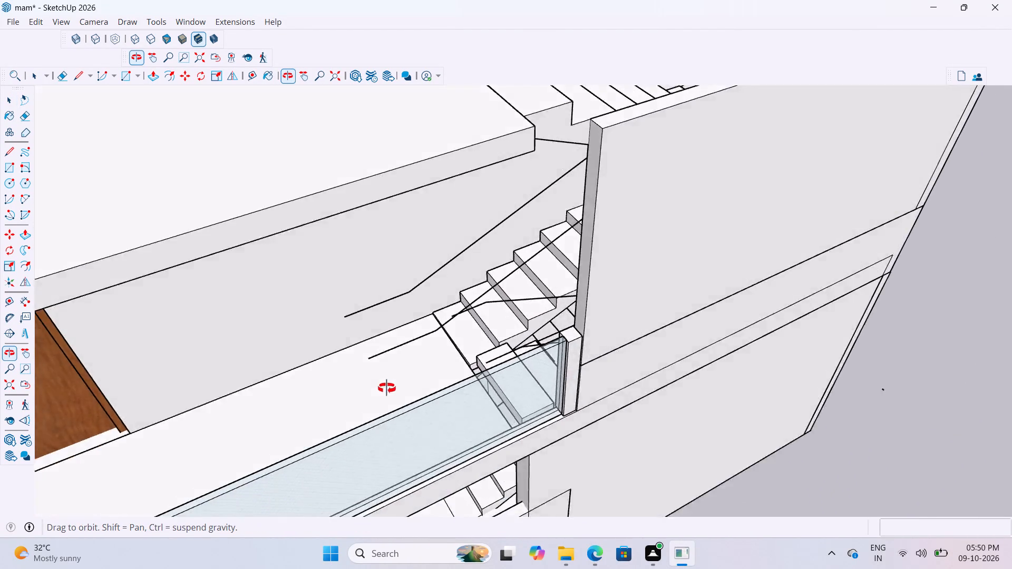
middle_click_drag(387, 388, 363, 391)
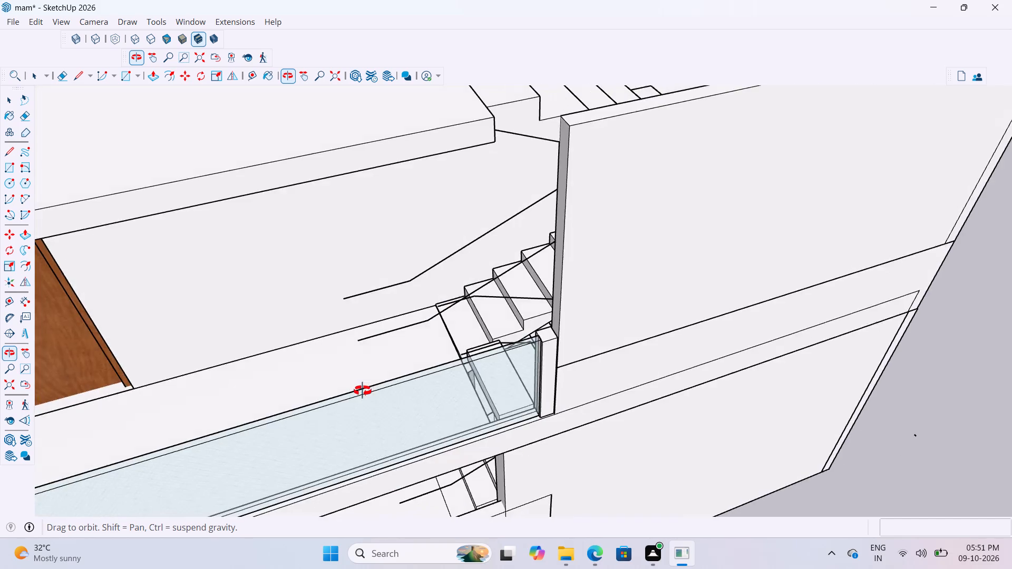
middle_click_drag(363, 391, 458, 390)
scroll(466, 384, "up", 11)
middle_click_drag(534, 378, 536, 377)
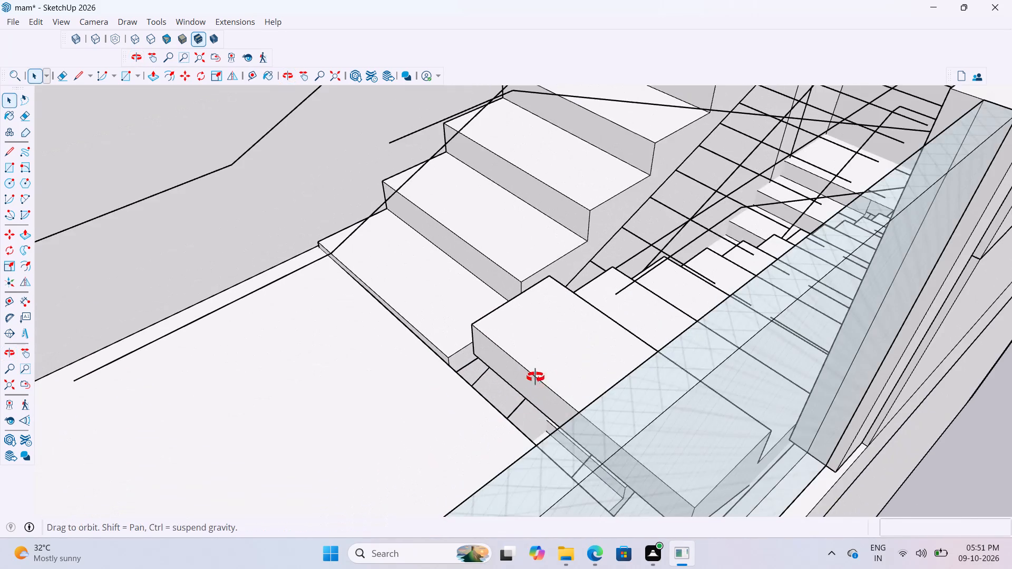
middle_click_drag(536, 377, 621, 377)
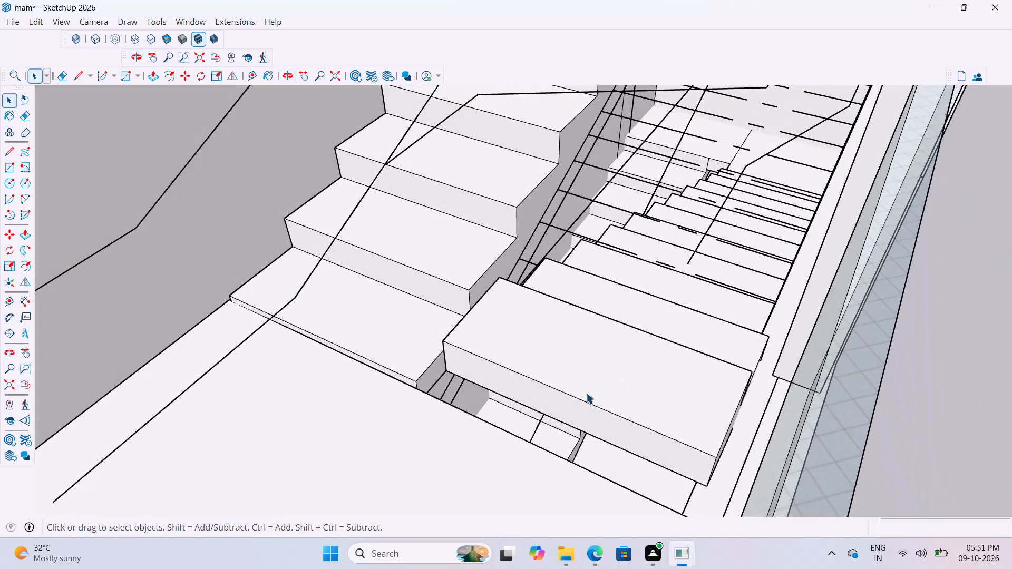
Inside its enclosing group, move the ground-floor staircase by its top step's inner front corner about 10" down onto the floor opening's edge.
left_click(586, 393)
scroll(563, 406, "up", 4)
double_click(569, 400)
left_click(567, 400)
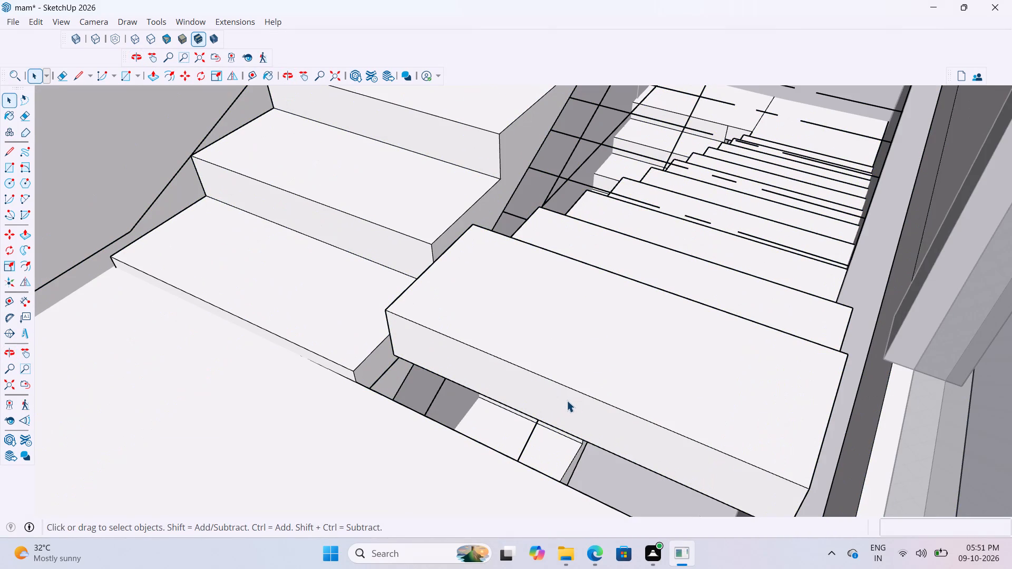
key("m")
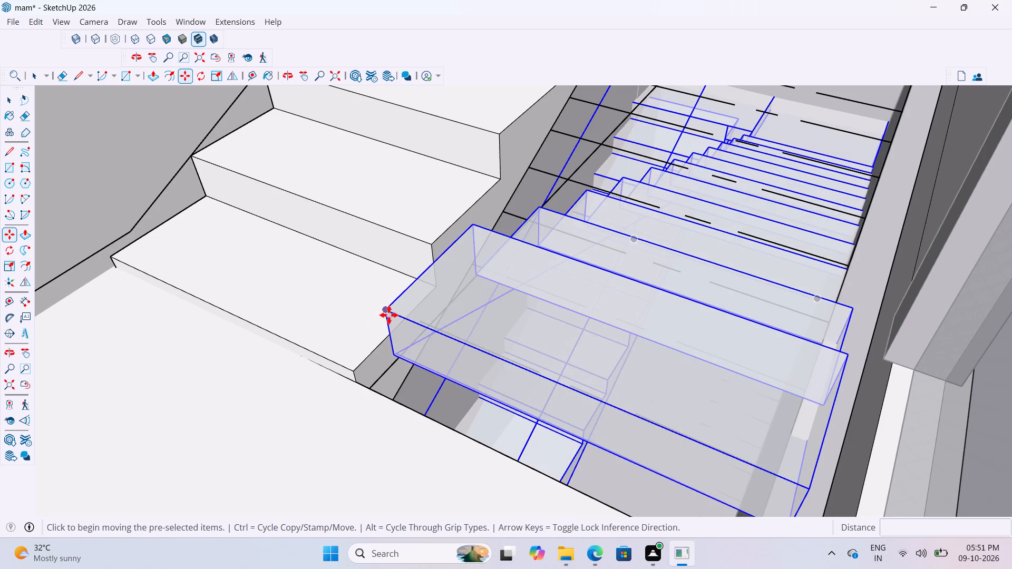
left_click(389, 313)
scroll(371, 368, "up", 4)
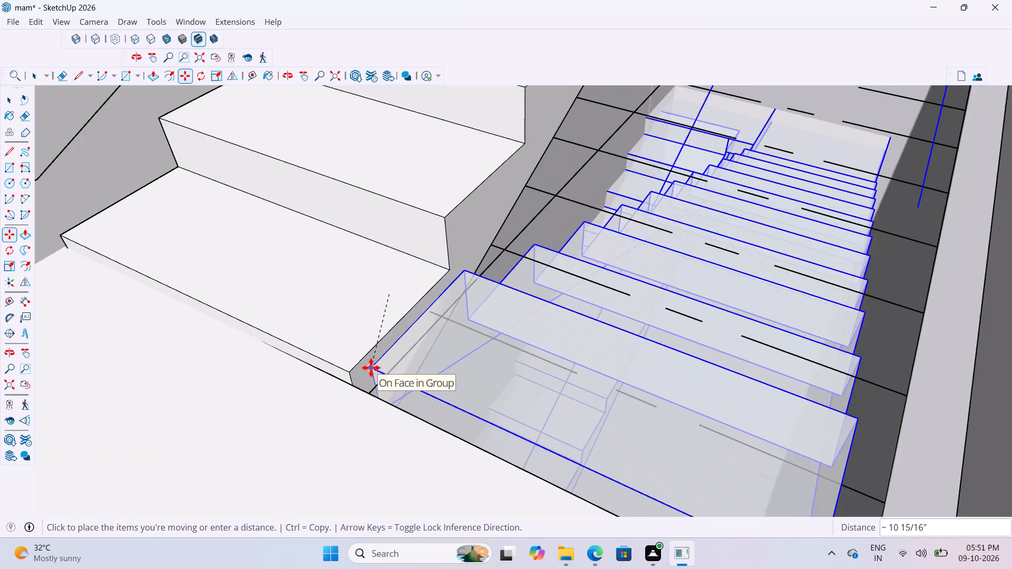
scroll(371, 368, "up", 5)
left_click(366, 424)
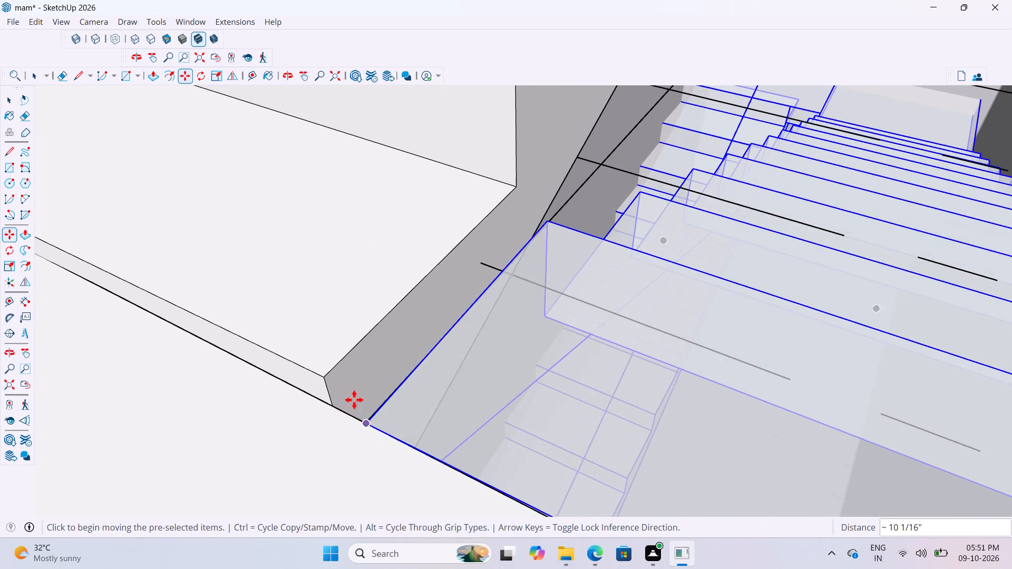
scroll(354, 391, "down", 9)
middle_click_drag(431, 382, 411, 372)
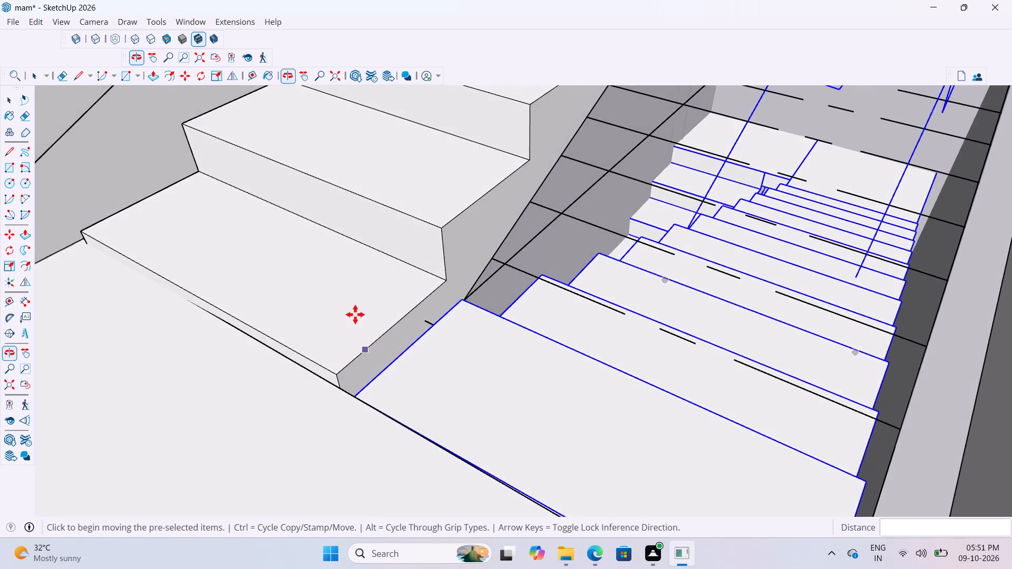
scroll(352, 317, "down", 20)
scroll(352, 317, "down", 3)
middle_click_drag(400, 363, 593, 386)
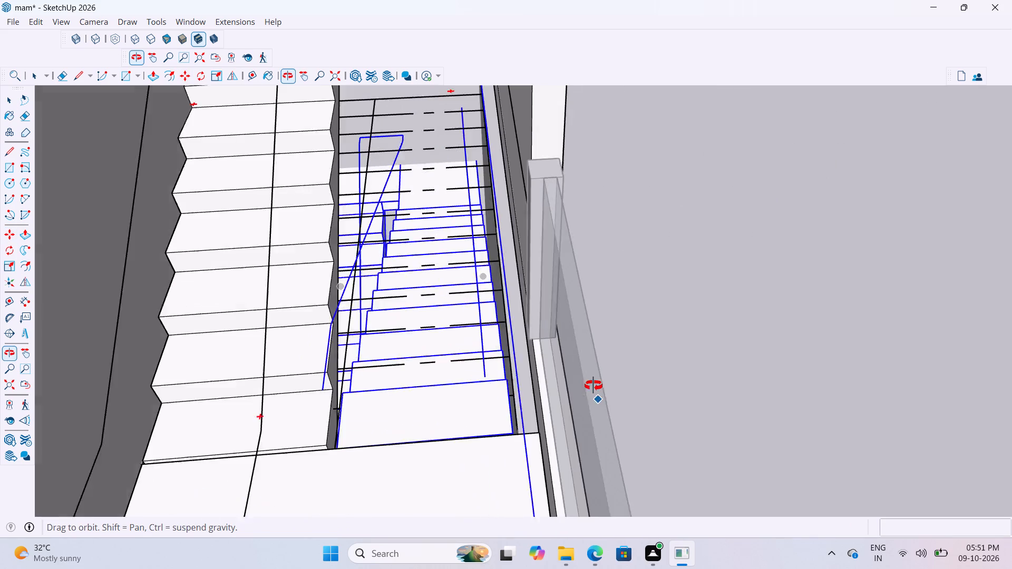
middle_click_drag(593, 386, 602, 405)
key("space")
key("space")
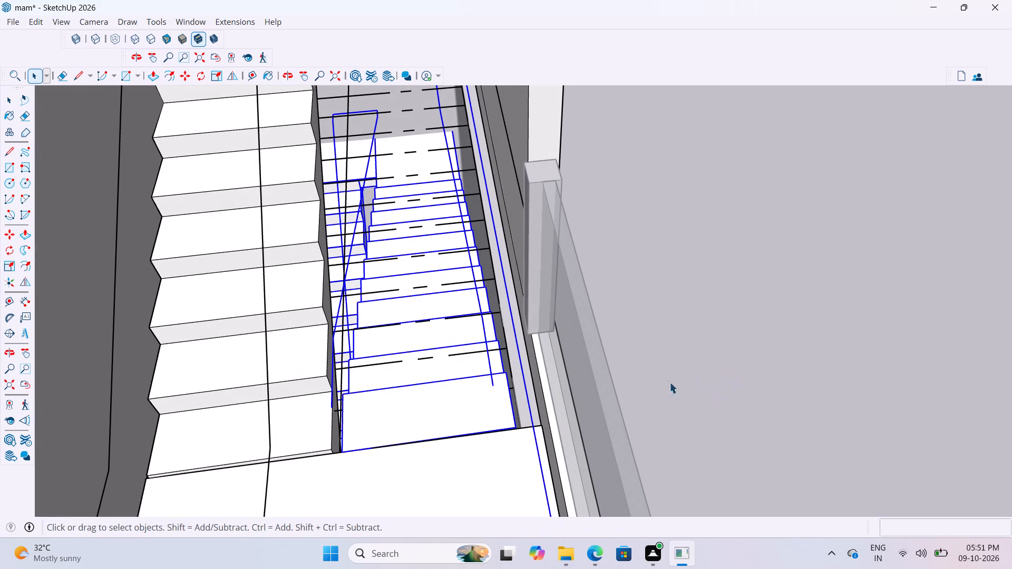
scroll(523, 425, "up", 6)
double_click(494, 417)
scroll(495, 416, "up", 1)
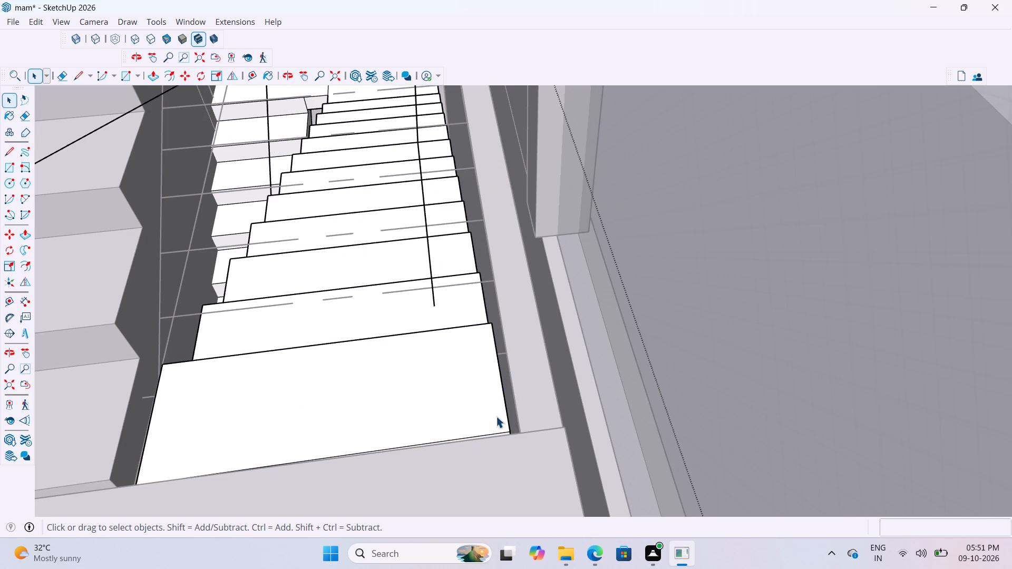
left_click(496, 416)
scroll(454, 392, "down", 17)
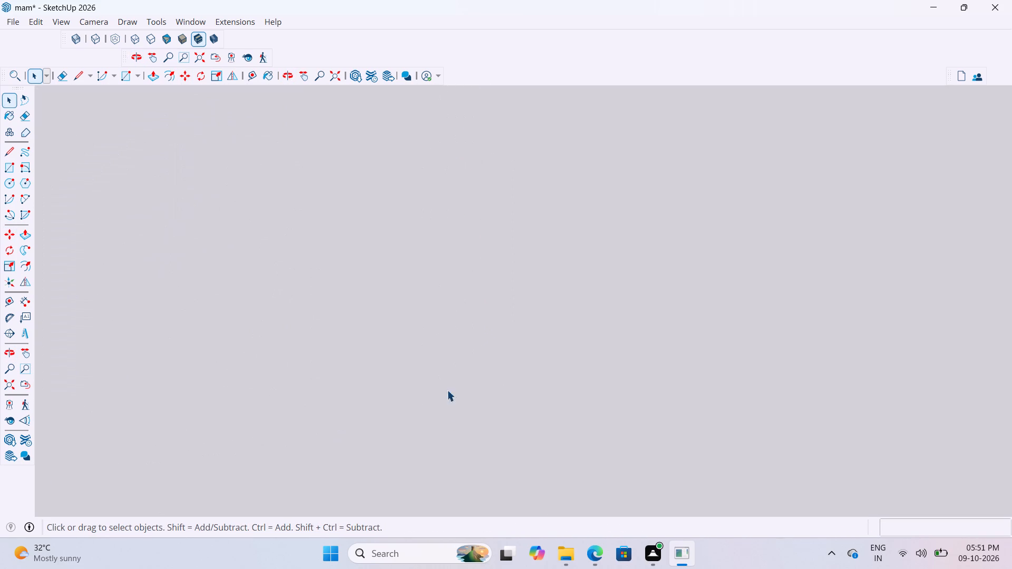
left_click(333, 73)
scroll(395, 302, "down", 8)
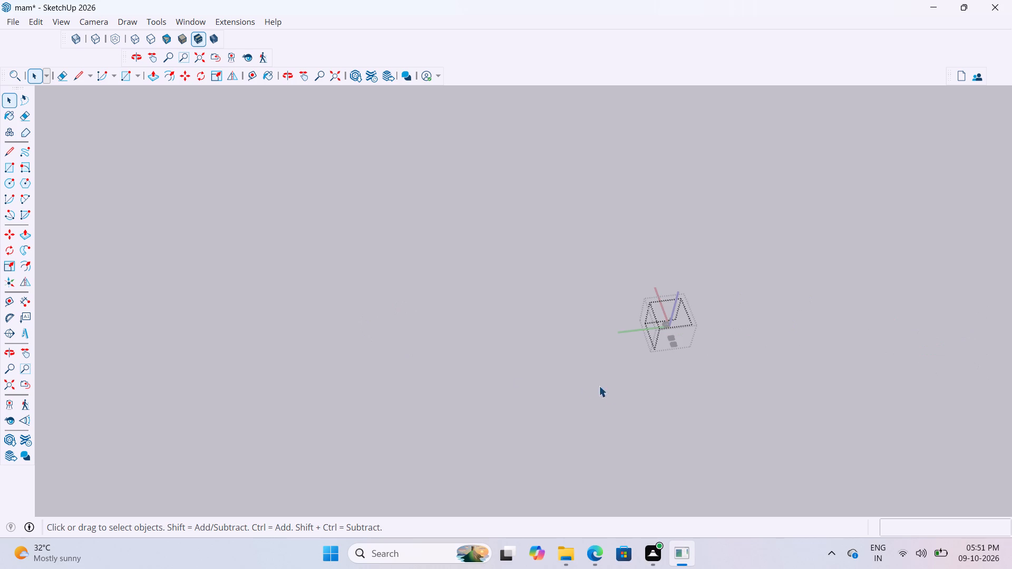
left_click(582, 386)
Move the ground-floor staircase by its top step's outer front corner about 7/8" to the floor opening's corner at the outer wall.
scroll(690, 328, "up", 20)
scroll(690, 328, "up", 20)
scroll(690, 328, "up", 1)
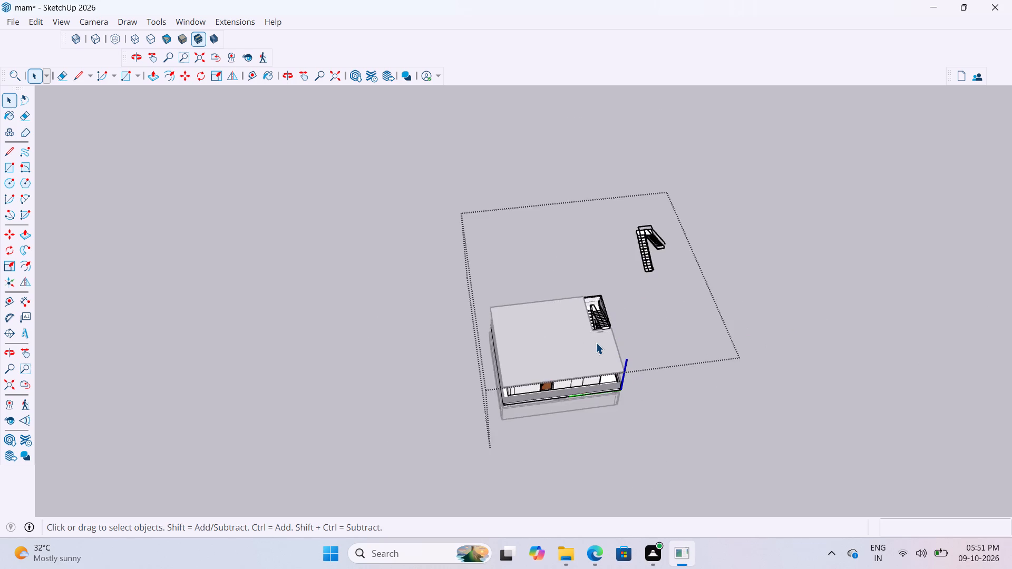
scroll(596, 342, "up", 7)
middle_click_drag(599, 334, 385, 234)
scroll(519, 341, "up", 11)
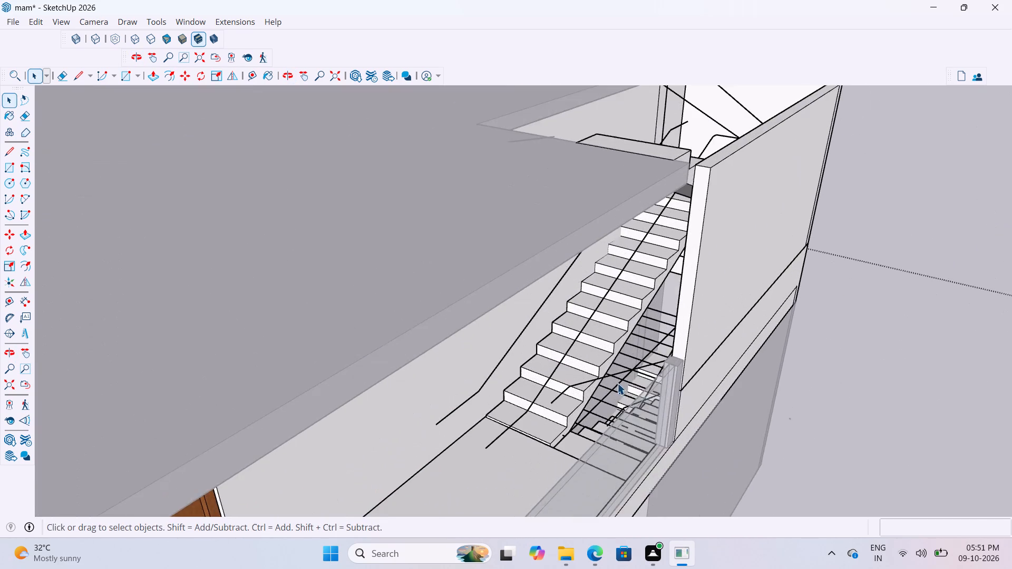
middle_click_drag(632, 416, 679, 440)
scroll(637, 438, "up", 9)
middle_click_drag(601, 447, 659, 471)
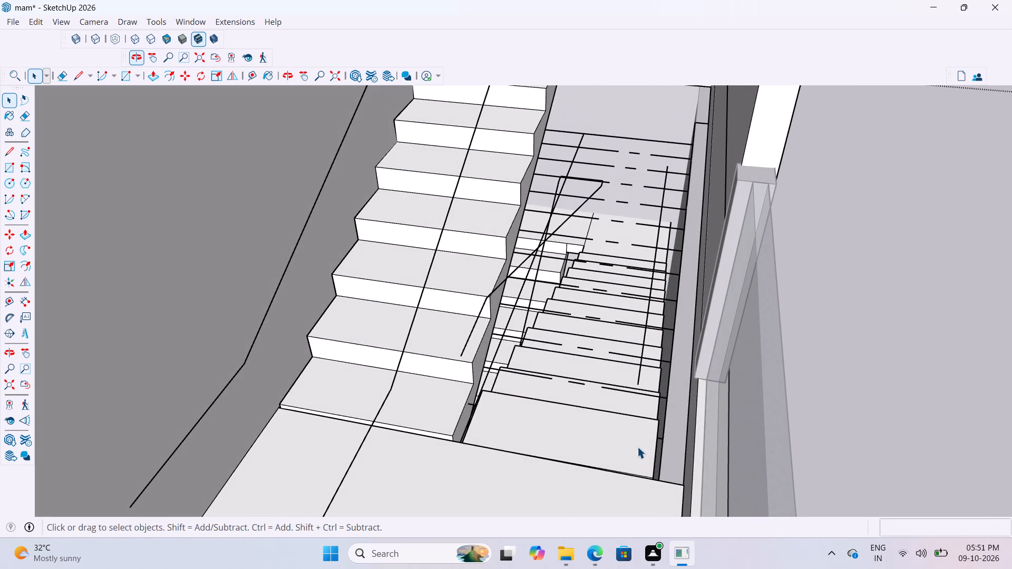
left_click(637, 447)
scroll(637, 454, "up", 4)
scroll(611, 396, "down", 4)
scroll(603, 438, "up", 3)
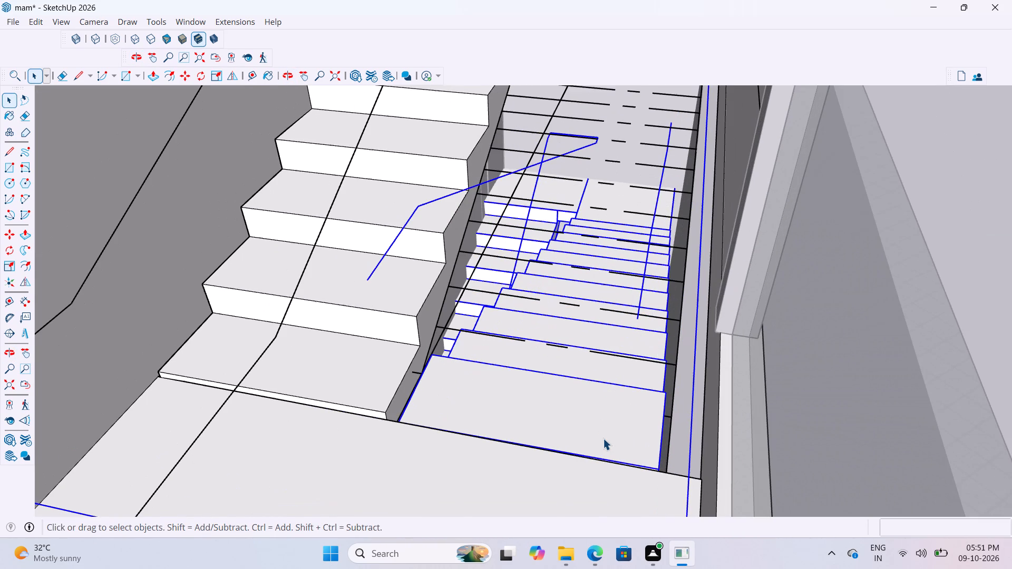
key("m")
scroll(658, 460, "up", 10)
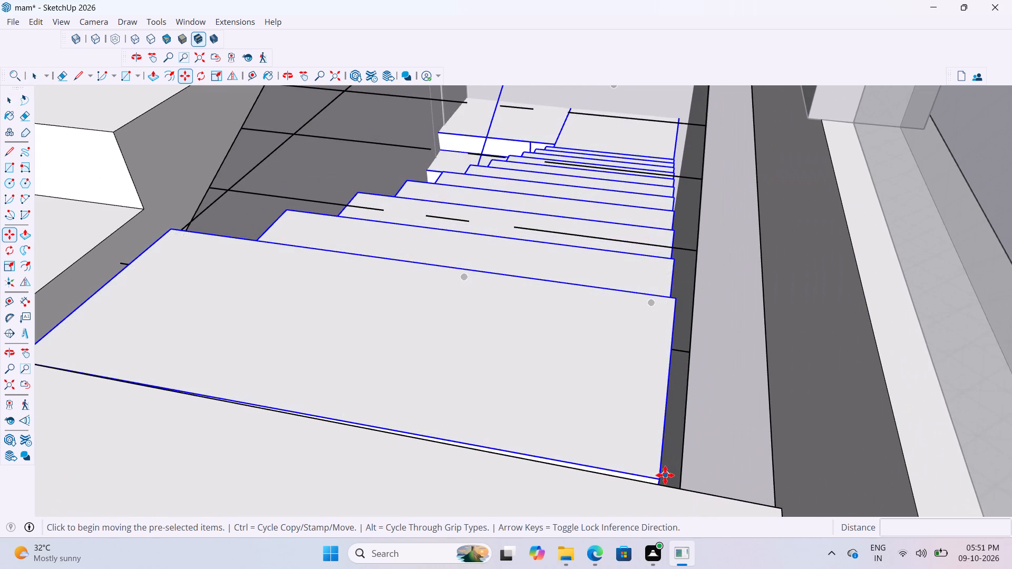
left_click(660, 482)
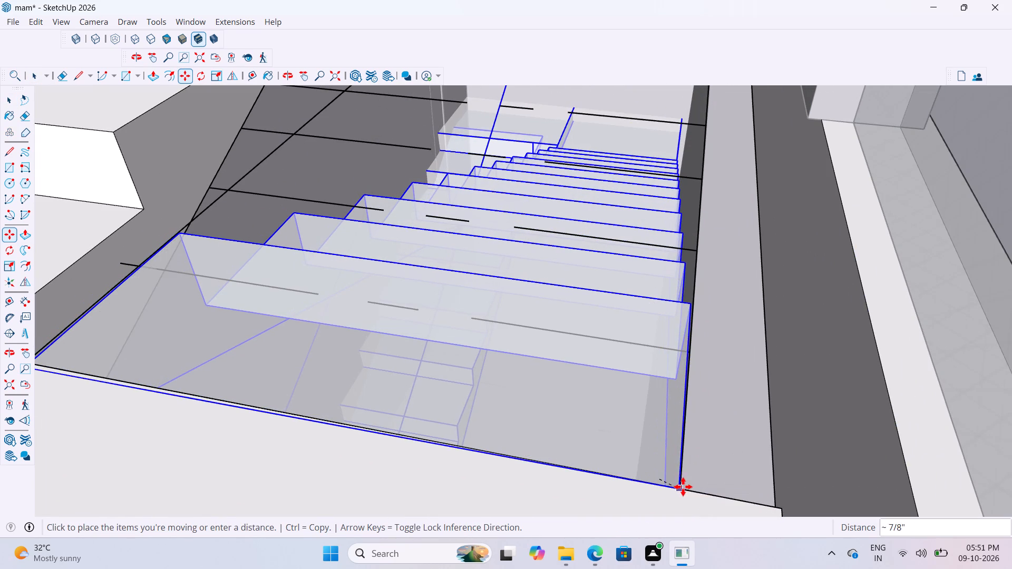
left_click(684, 487)
middle_click_drag(634, 434, 544, 413)
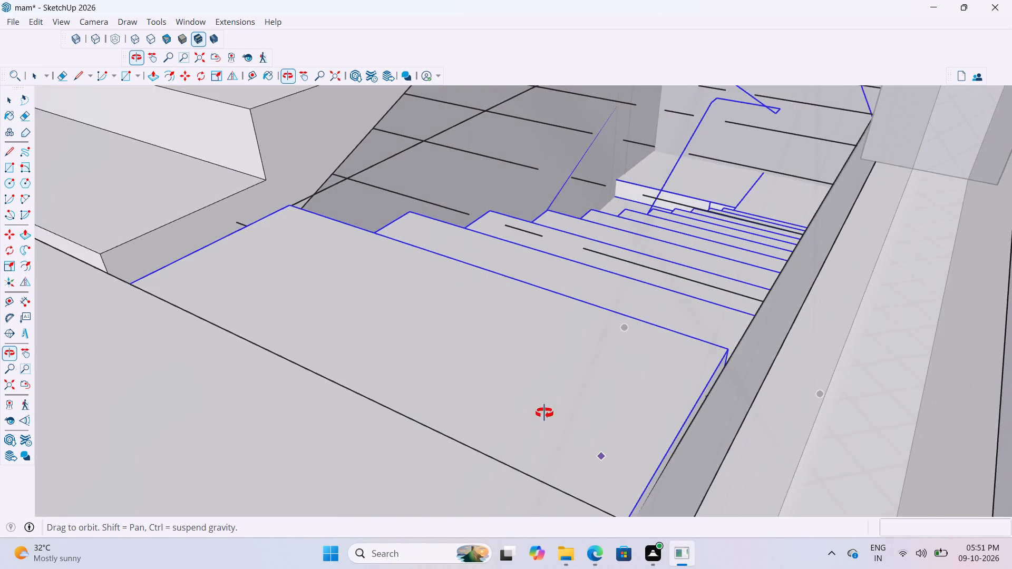
middle_click_drag(544, 413, 557, 426)
scroll(600, 419, "down", 4)
middle_click_drag(654, 356, 792, 335)
scroll(751, 362, "down", 20)
scroll(751, 362, "down", 1)
scroll(529, 365, "down", 6)
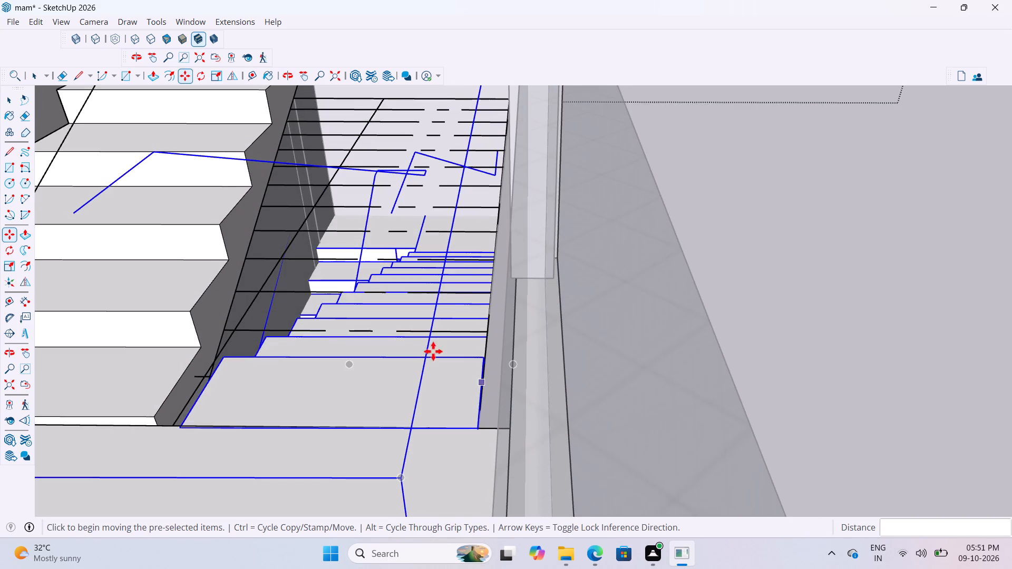
Move the ground-floor staircase by its top step's inner front corner back onto the edge of the upper-floor slab opening.
key("space")
key("space")
scroll(190, 455, "up", 19)
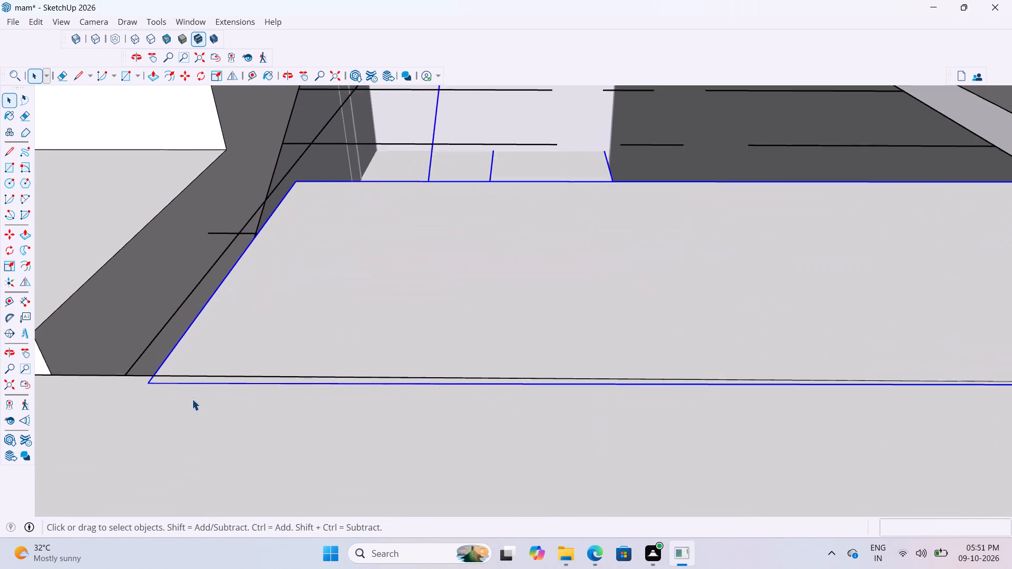
scroll(192, 399, "up", 2)
middle_click_drag(295, 288, 576, 285)
scroll(542, 306, "up", 1)
scroll(531, 313, "down", 5)
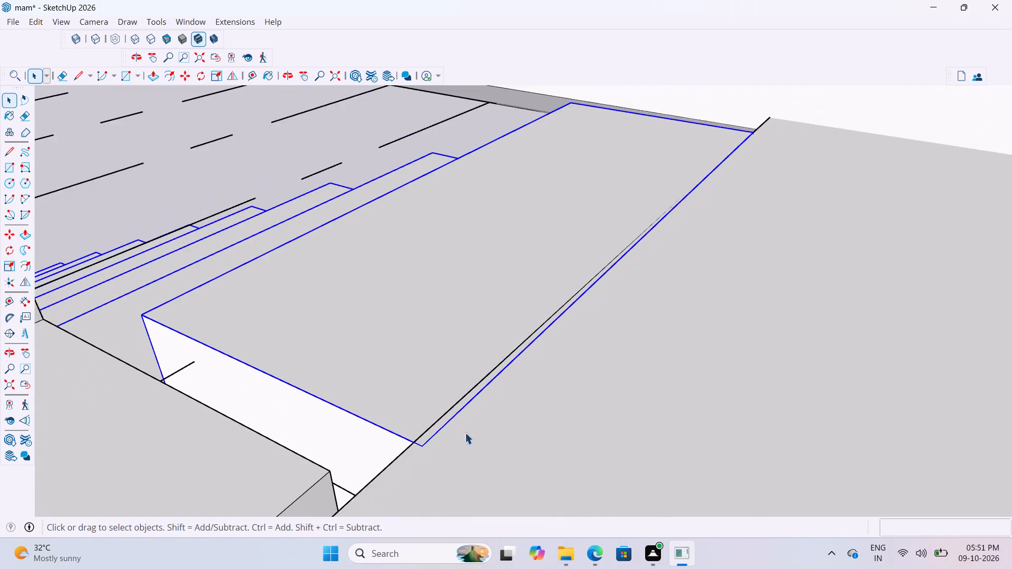
scroll(450, 463, "up", 12)
key("m")
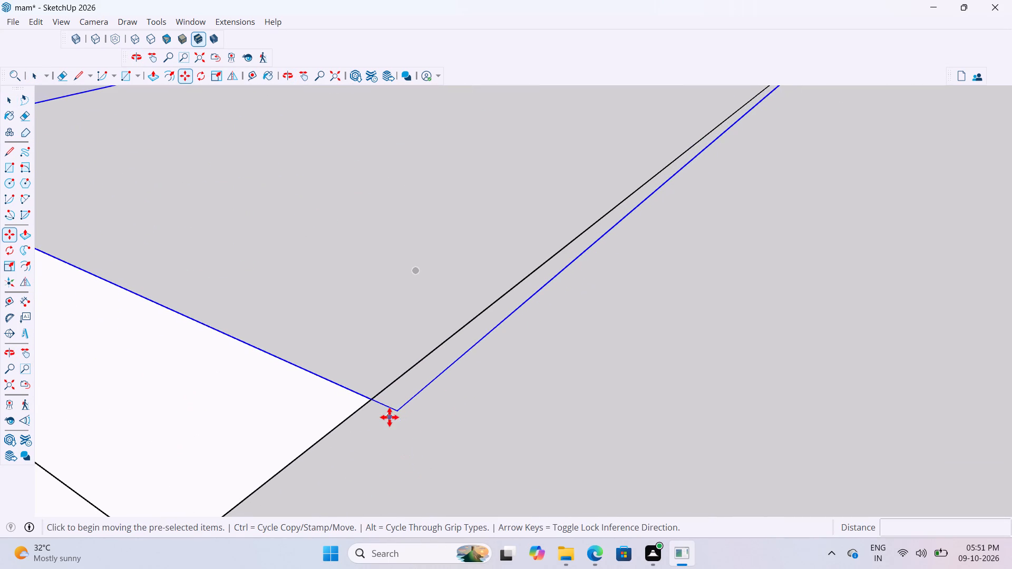
left_click(397, 411)
left_click(369, 400)
Move the ground-floor staircase by its top step's outer front corner onto the slab edge, and exit the enclosing group.
middle_click_drag(396, 383, 340, 425)
scroll(396, 383, "down", 1)
scroll(336, 419, "up", 1)
scroll(392, 363, "down", 16)
scroll(376, 347, "down", 5)
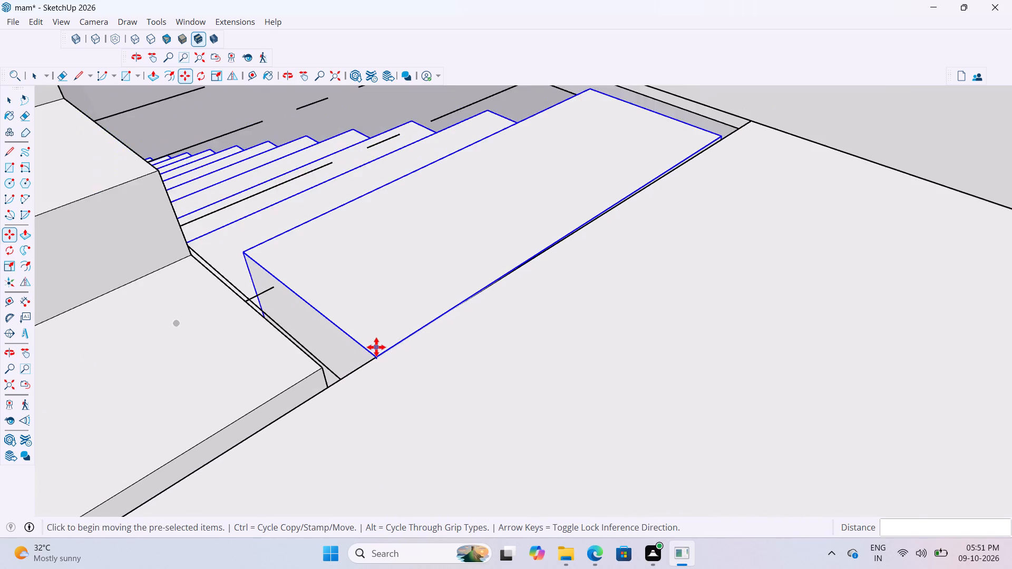
scroll(376, 347, "down", 6)
scroll(421, 342, "down", 5)
scroll(522, 233, "up", 13)
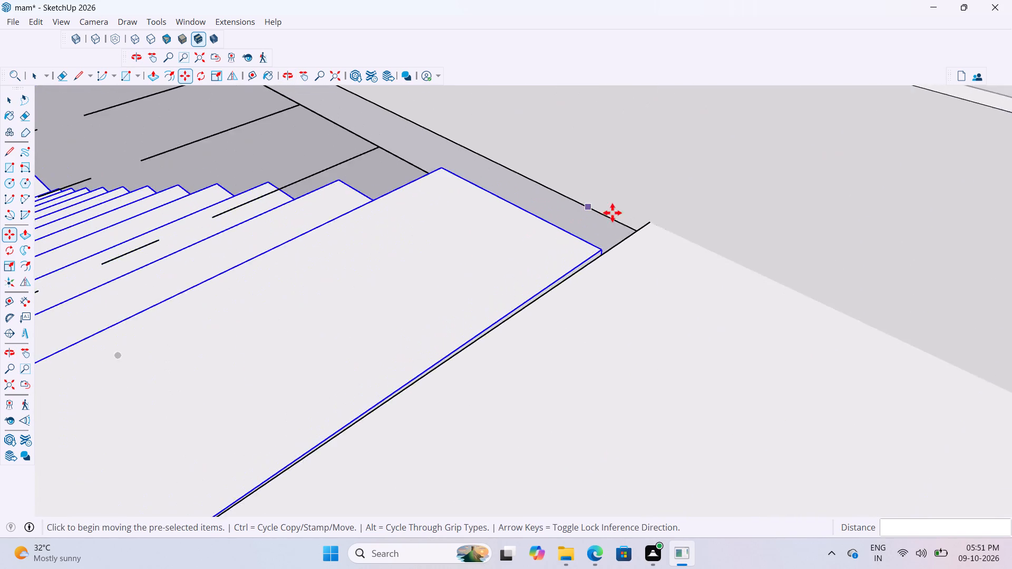
middle_click_drag(612, 213, 548, 250)
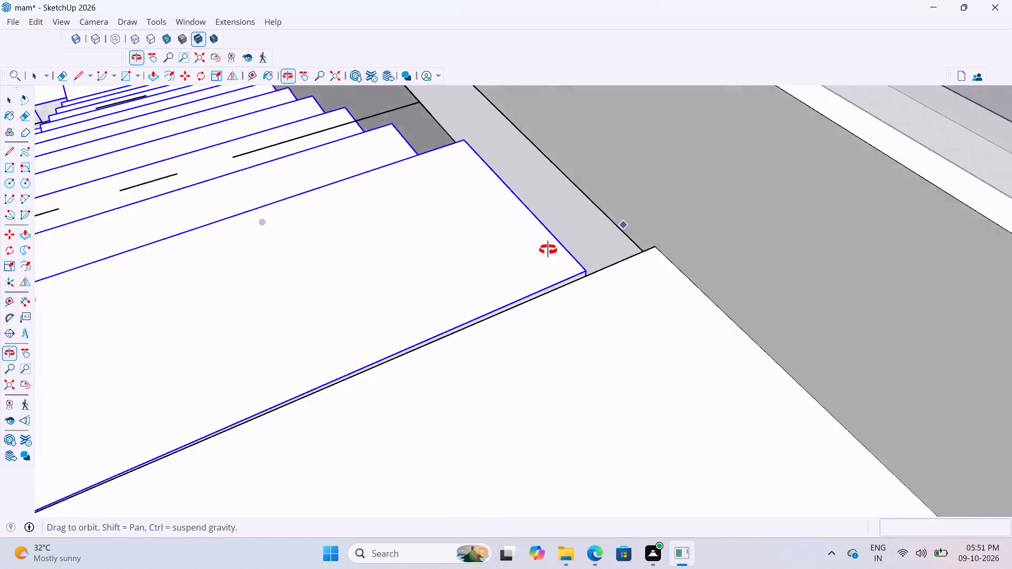
middle_click_drag(548, 250, 606, 258)
scroll(609, 250, "up", 11)
middle_click_drag(594, 260, 755, 239)
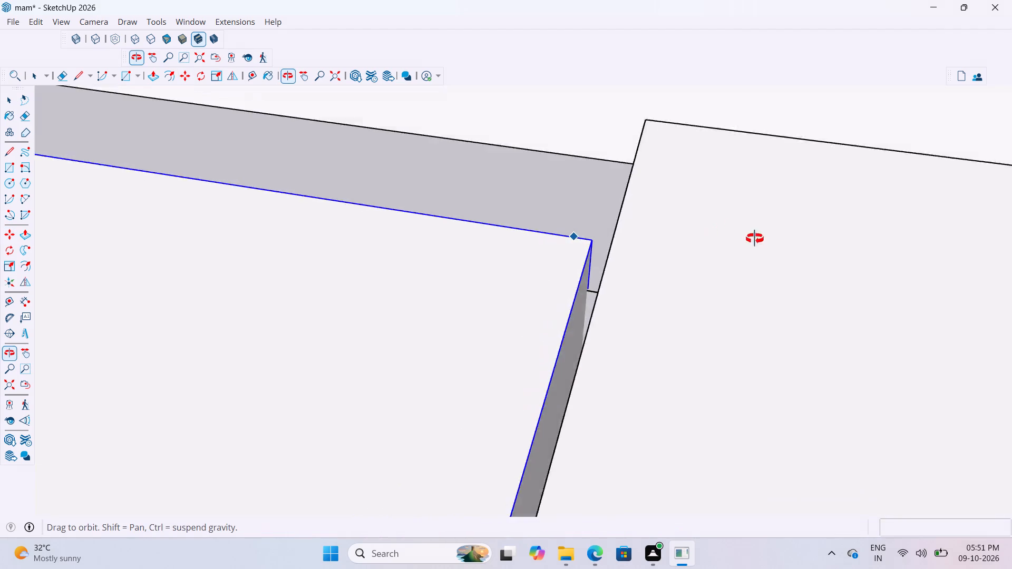
middle_click_drag(755, 239, 777, 244)
scroll(595, 249, "up", 2)
left_click(595, 238)
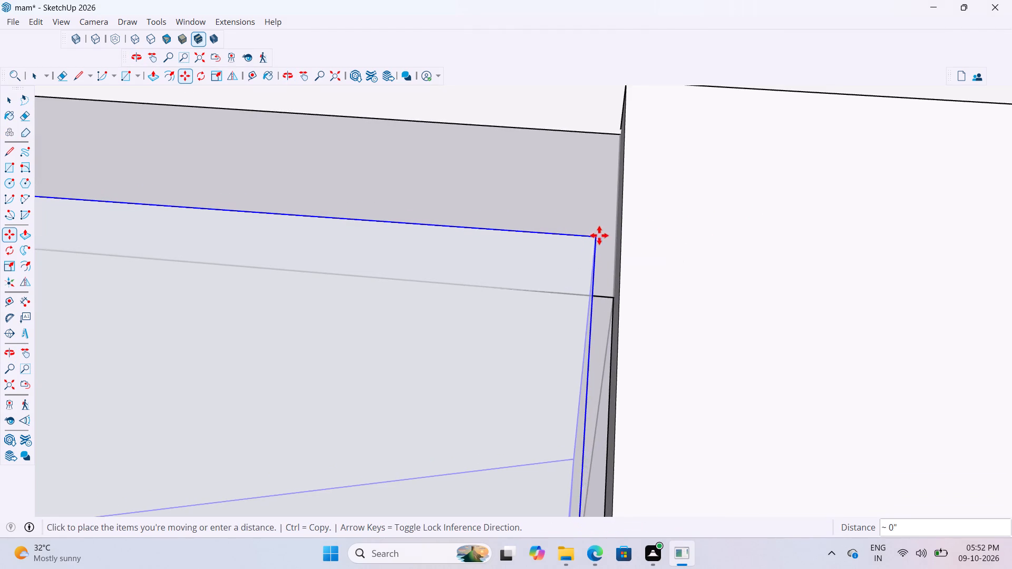
left_click(621, 236)
scroll(560, 240, "down", 10)
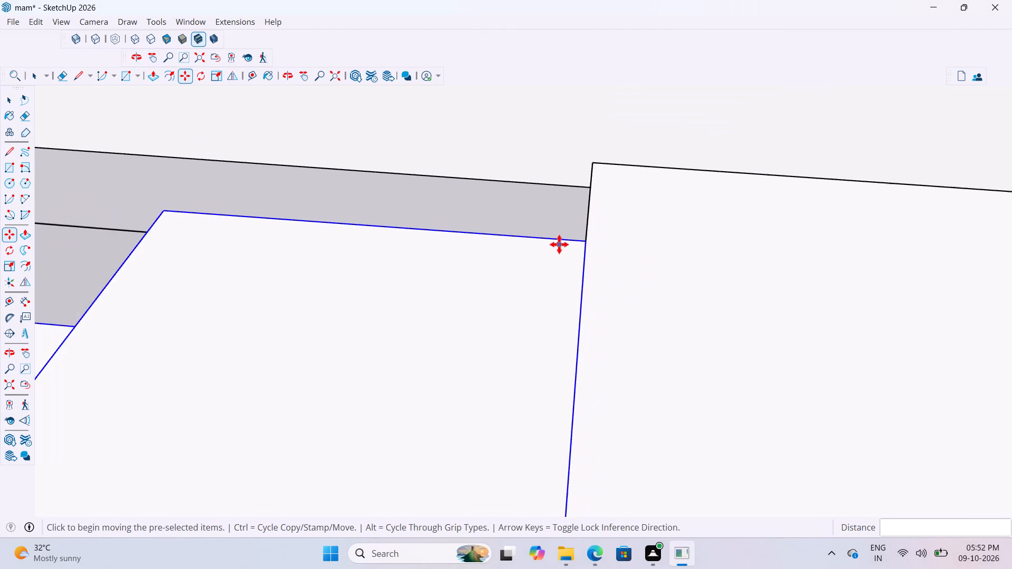
scroll(559, 244, "down", 5)
middle_click_drag(592, 240, 402, 287)
scroll(465, 217, "down", 10)
scroll(408, 311, "down", 4)
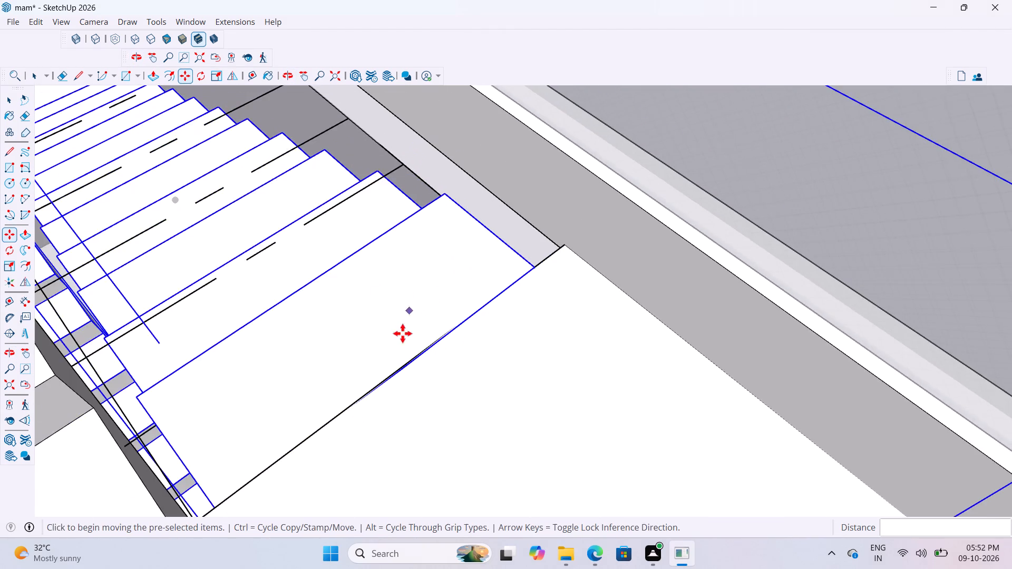
scroll(403, 333, "down", 1)
scroll(319, 418, "up", 8)
middle_click_drag(260, 420, 569, 295)
scroll(533, 280, "down", 10)
left_click(339, 75)
scroll(453, 239, "down", 5)
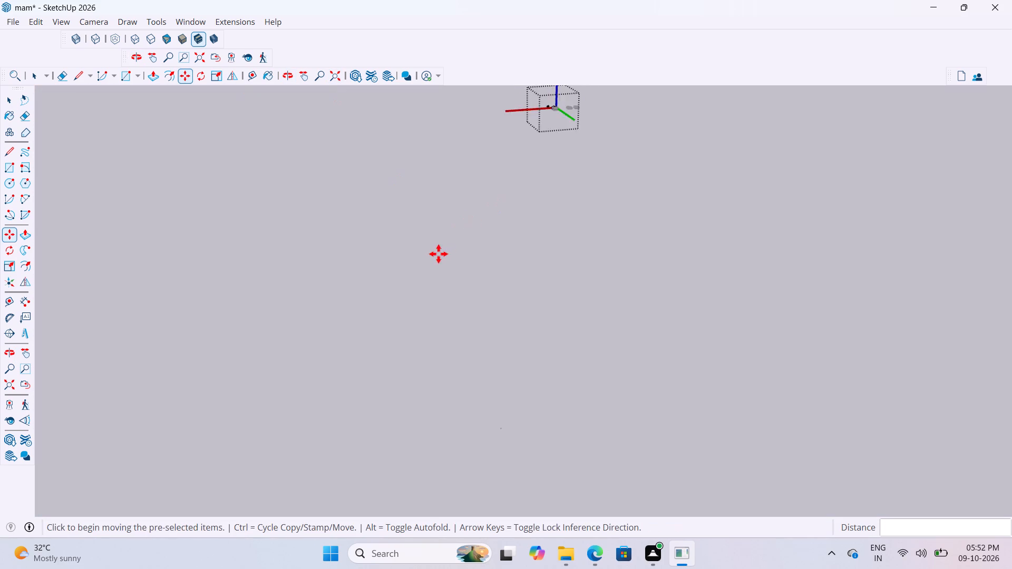
scroll(439, 254, "down", 5)
key("space")
key("space")
left_click(596, 129)
Move the group containing the ground-floor staircase by the bottom step's front corner about 4 5/16" to the adjacent wall's corner.
scroll(536, 113, "up", 15)
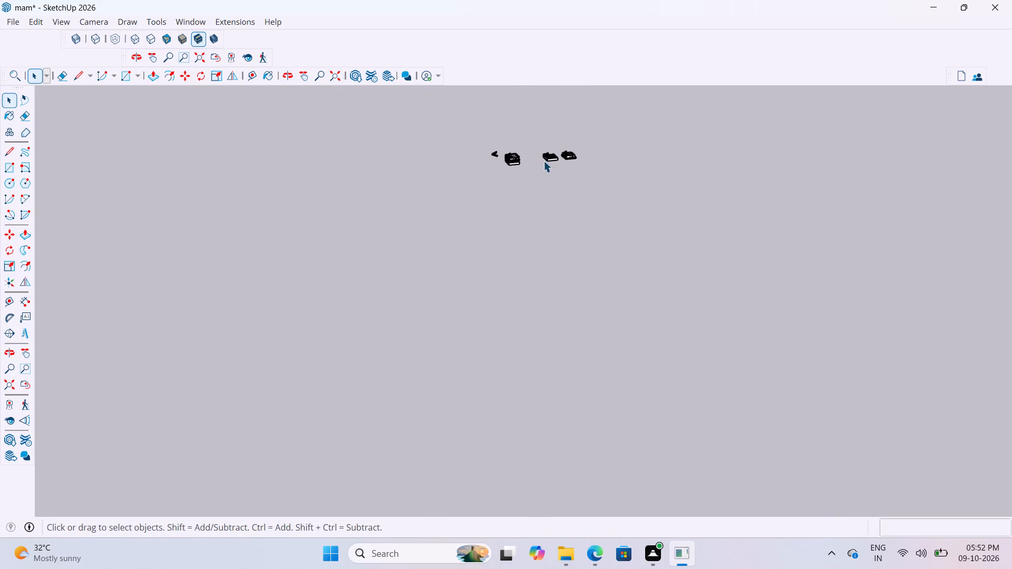
scroll(543, 161, "up", 20)
scroll(543, 161, "up", 6)
middle_click_drag(461, 195, 637, 169)
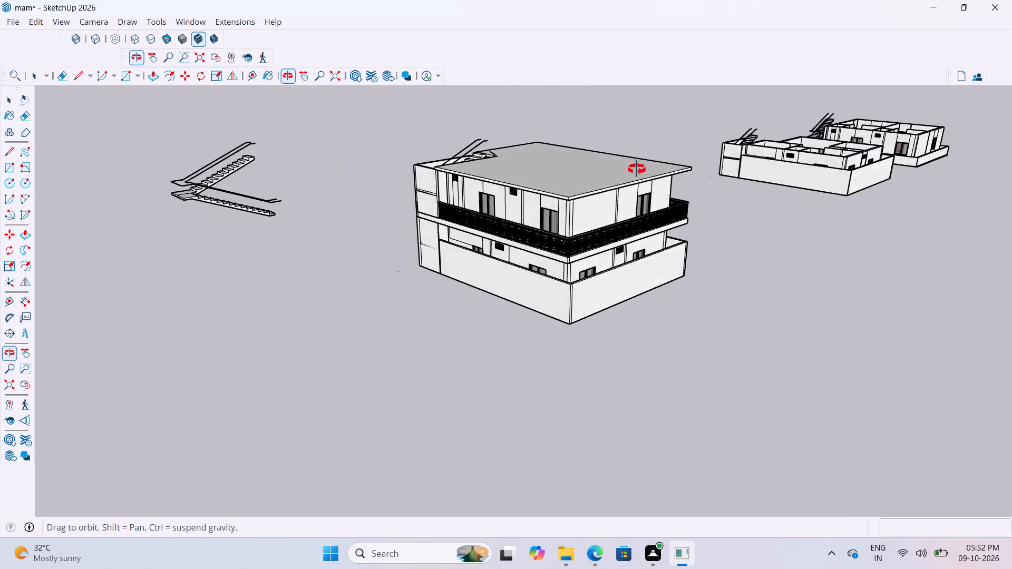
middle_click_drag(637, 169, 697, 197)
middle_click_drag(698, 196, 368, 335)
scroll(532, 282, "down", 5)
middle_click_drag(644, 264, 376, 242)
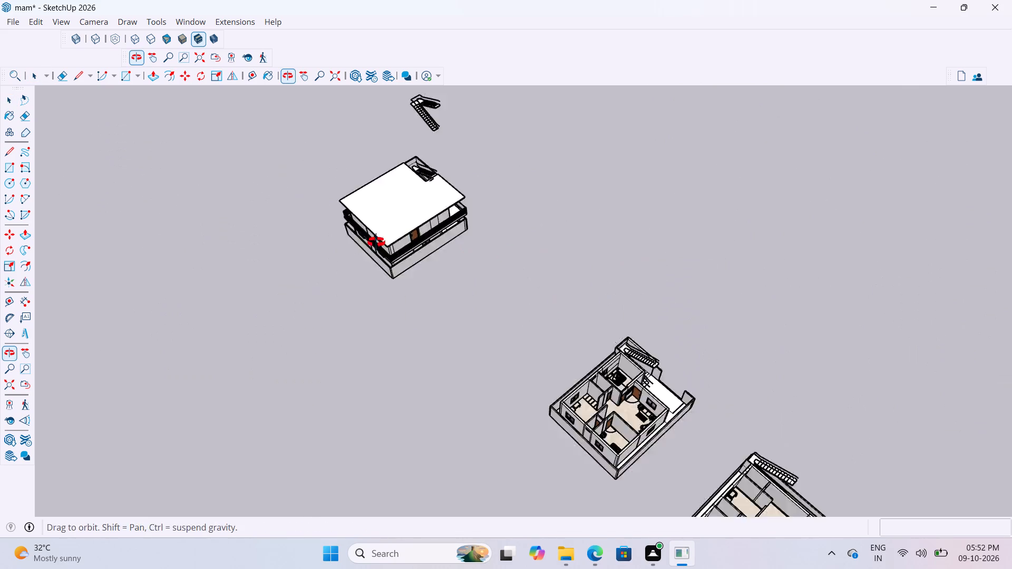
middle_click_drag(376, 242, 281, 189)
scroll(509, 163, "up", 14)
middle_click_drag(555, 193, 347, 95)
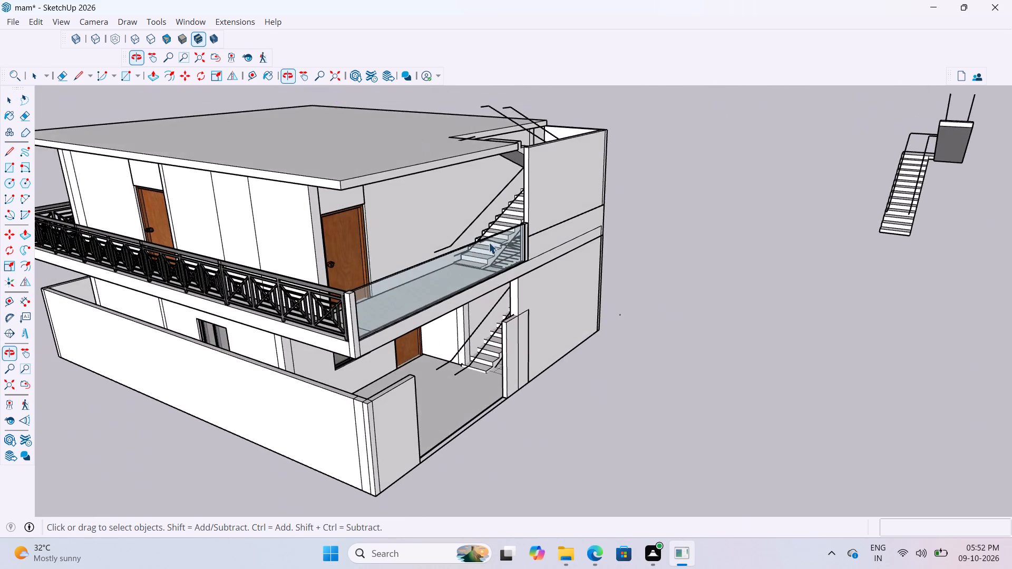
scroll(491, 288, "up", 11)
middle_click_drag(492, 347, 527, 325)
scroll(505, 339, "up", 7)
middle_click_drag(486, 349, 522, 375)
scroll(471, 346, "up", 8)
left_click(394, 355)
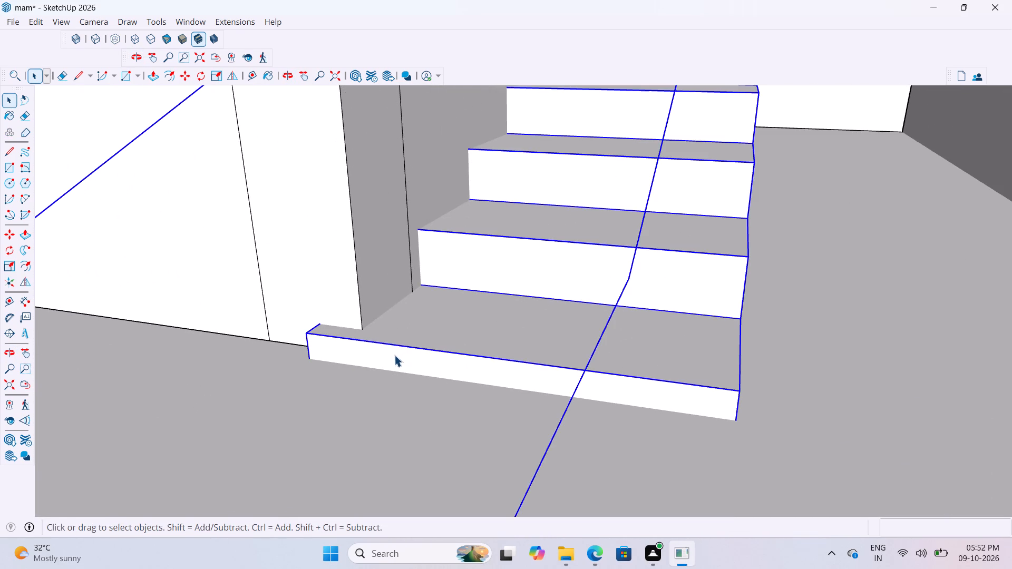
key("m")
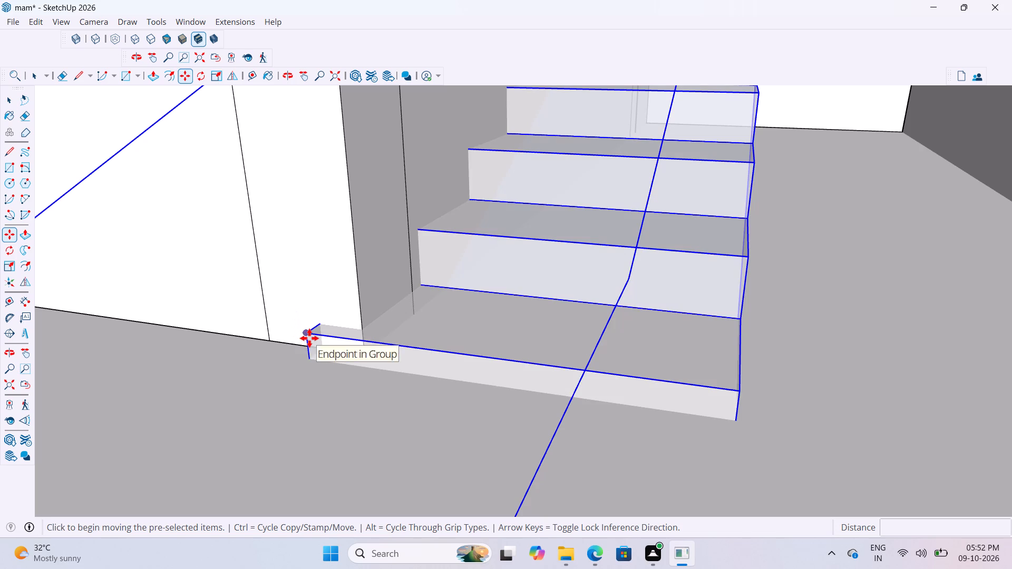
left_click(309, 338)
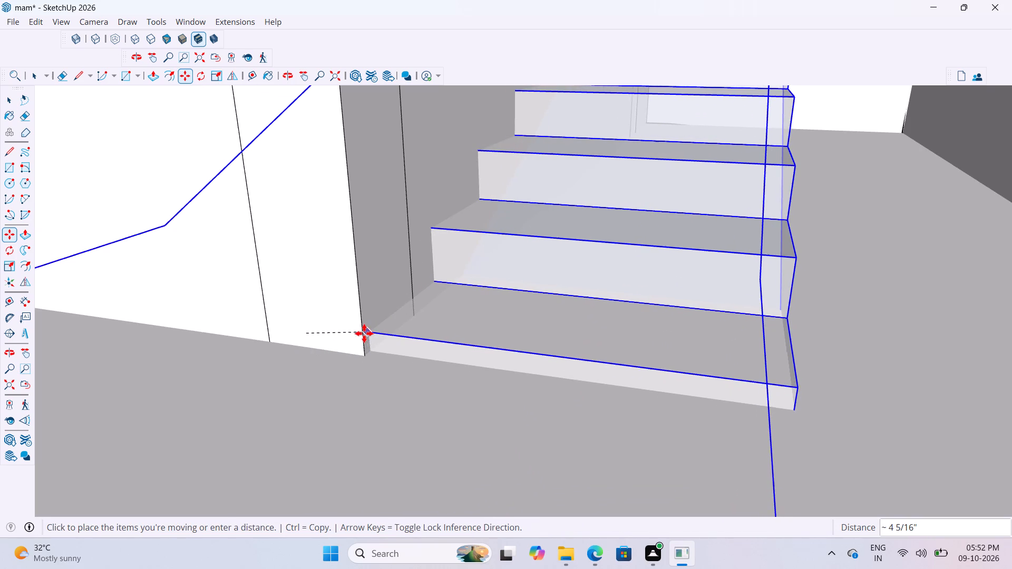
left_click(360, 337)
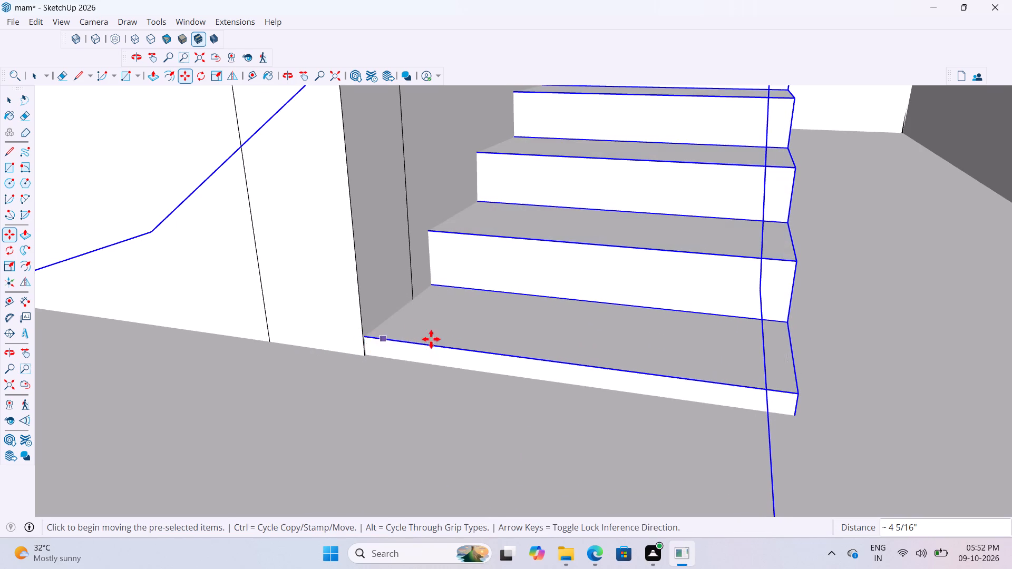
scroll(366, 348, "down", 20)
scroll(366, 348, "down", 2)
scroll(398, 397, "down", 7)
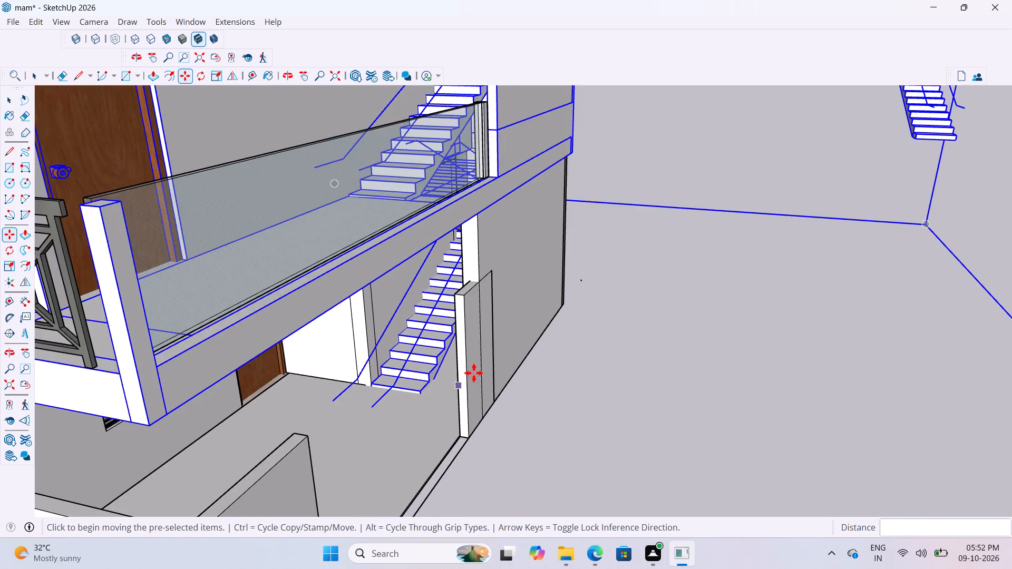
scroll(480, 368, "down", 6)
key("space")
key("space")
scroll(542, 319, "down", 5)
left_click(550, 346)
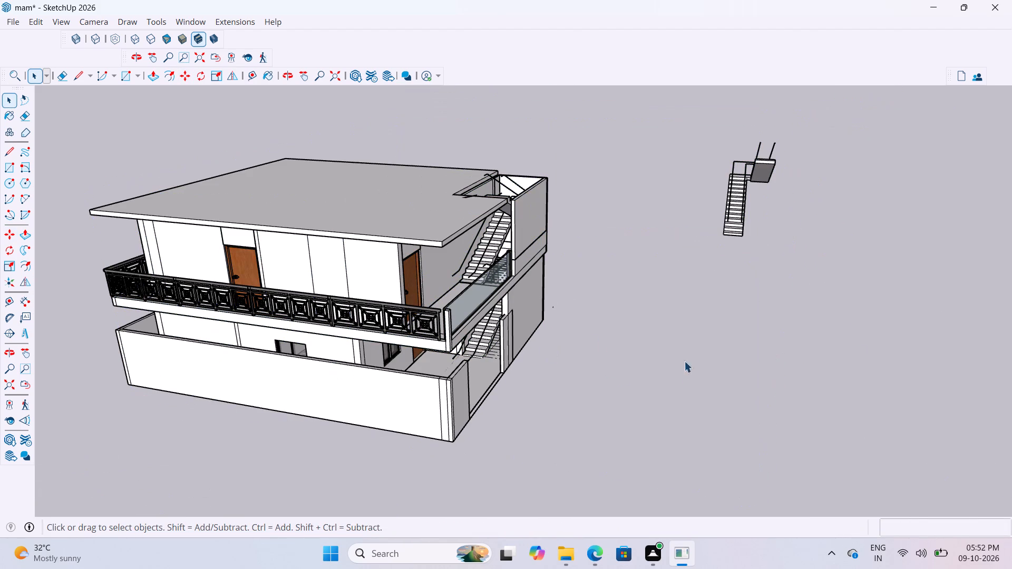
Examine from the balcony side how the ground-floor flight's top step meets the slab edge and the stairwell's outer wall.
scroll(478, 311, "up", 12)
middle_click_drag(539, 364, 488, 380)
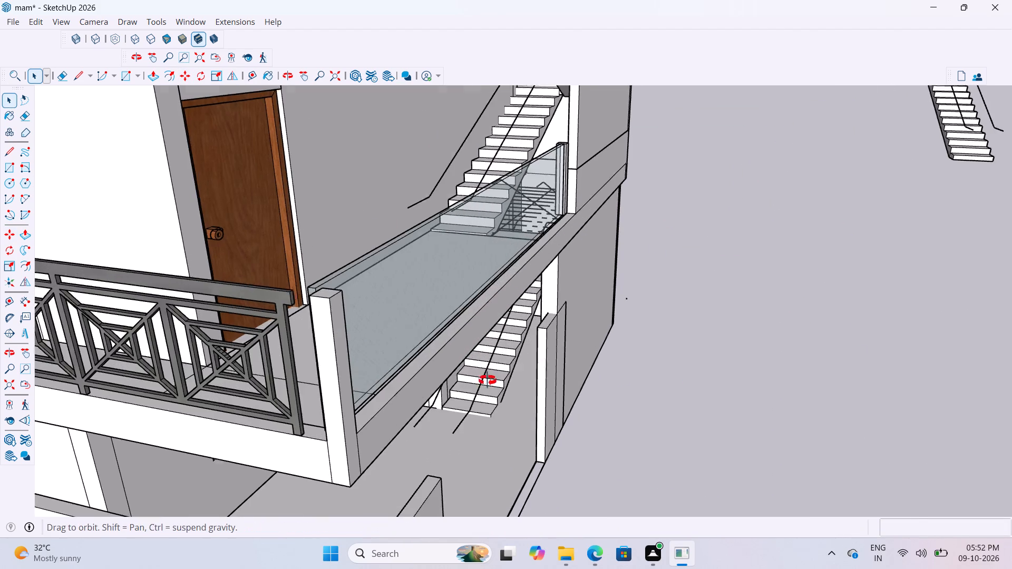
middle_click_drag(488, 380, 487, 381)
scroll(444, 398, "up", 4)
scroll(450, 407, "down", 5)
middle_click_drag(476, 247, 562, 272)
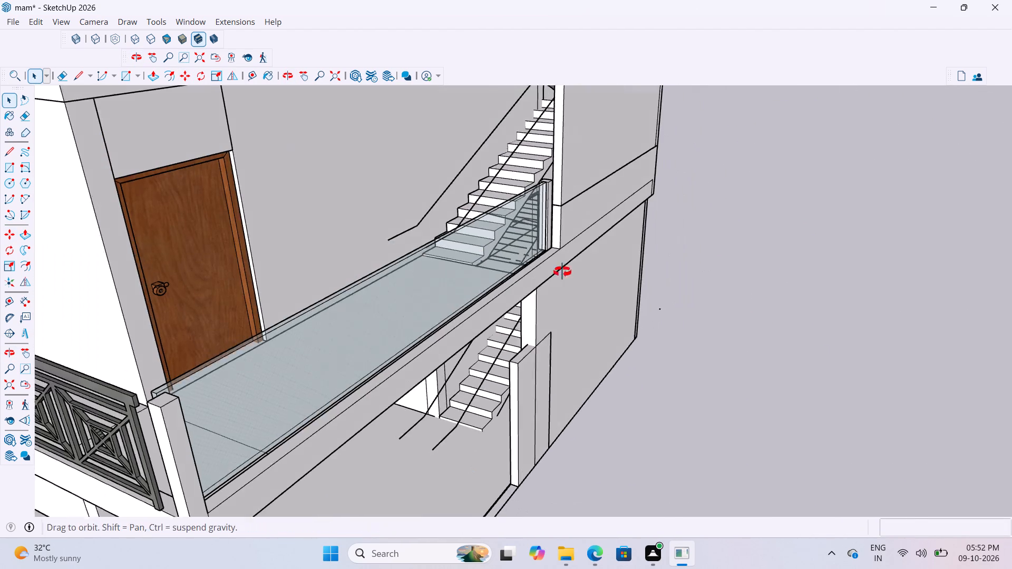
middle_click_drag(562, 272, 596, 278)
scroll(530, 281, "up", 15)
middle_click_drag(424, 248, 431, 253)
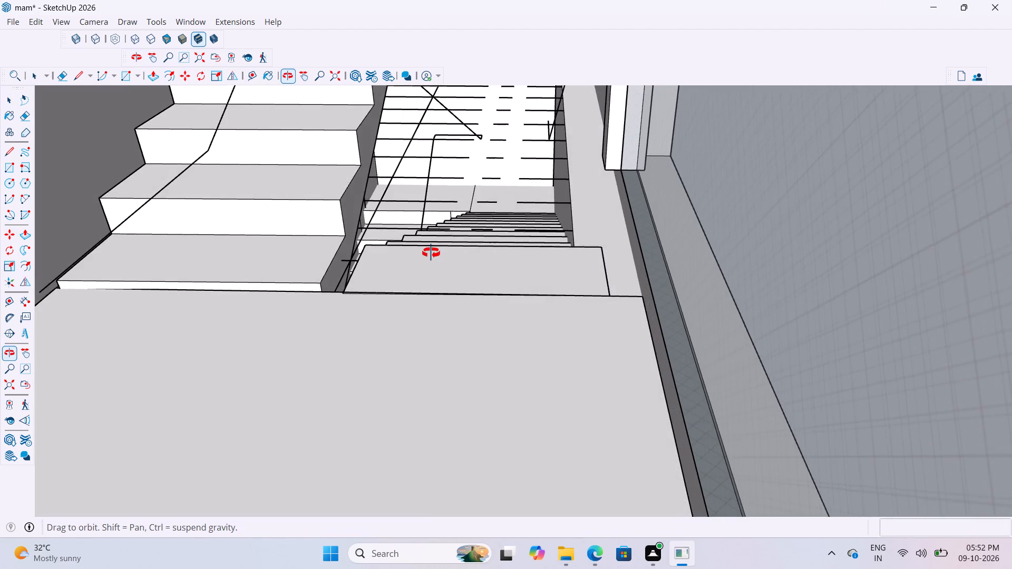
middle_click_drag(431, 253, 416, 275)
scroll(552, 216, "up", 7)
middle_click_drag(592, 242, 619, 237)
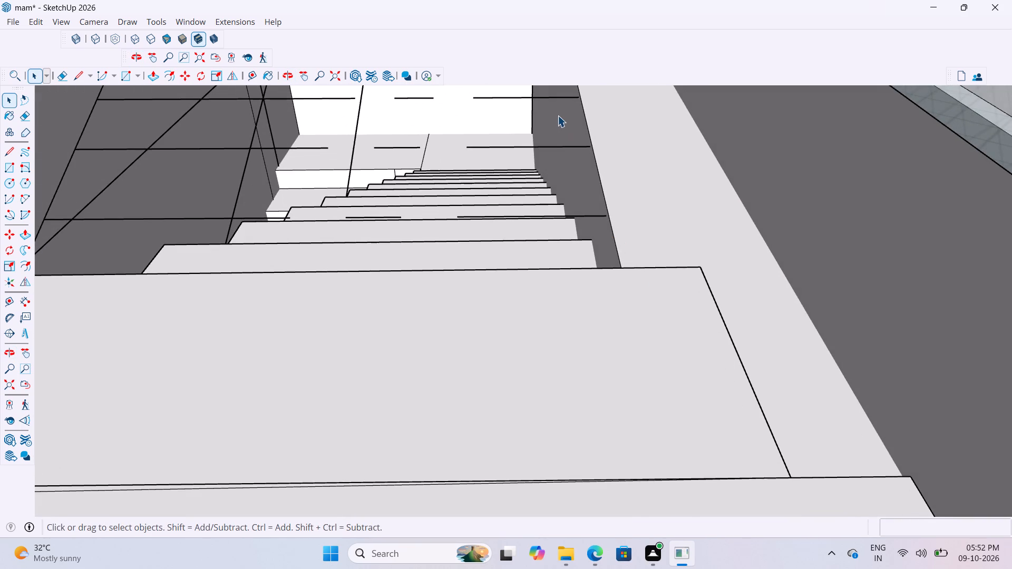
Push the inner face of the ground-floor stairwell's outer wall about 7 13/16" outward, and exit its group.
scroll(615, 202, "down", 4)
scroll(610, 213, "up", 3)
middle_click_drag(619, 209, 596, 192)
scroll(605, 166, "up", 7)
middle_click_drag(625, 166, 728, 182)
double_click(622, 229)
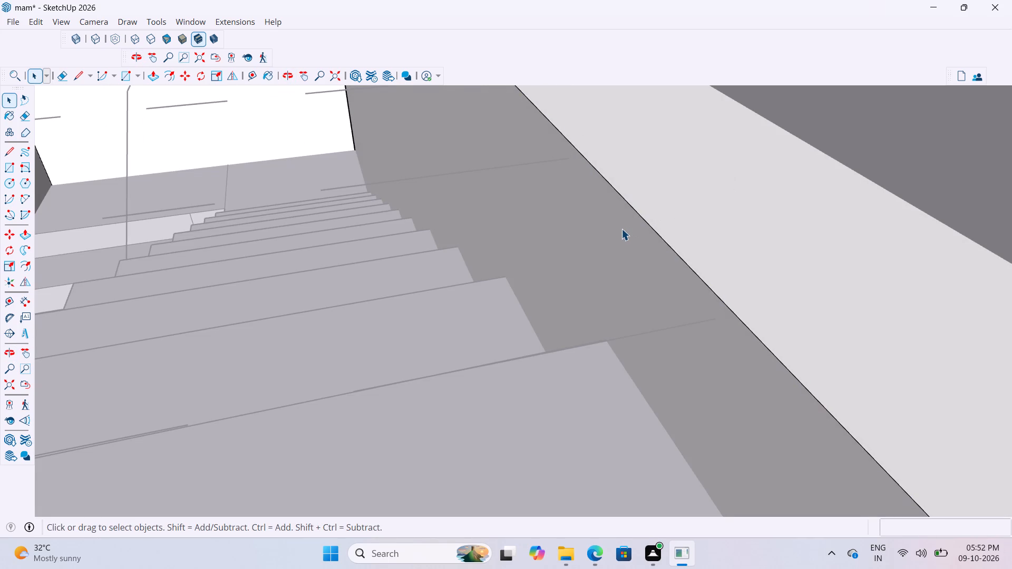
left_click(621, 229)
key("p")
key("space")
double_click(606, 242)
key("p")
left_click(619, 243)
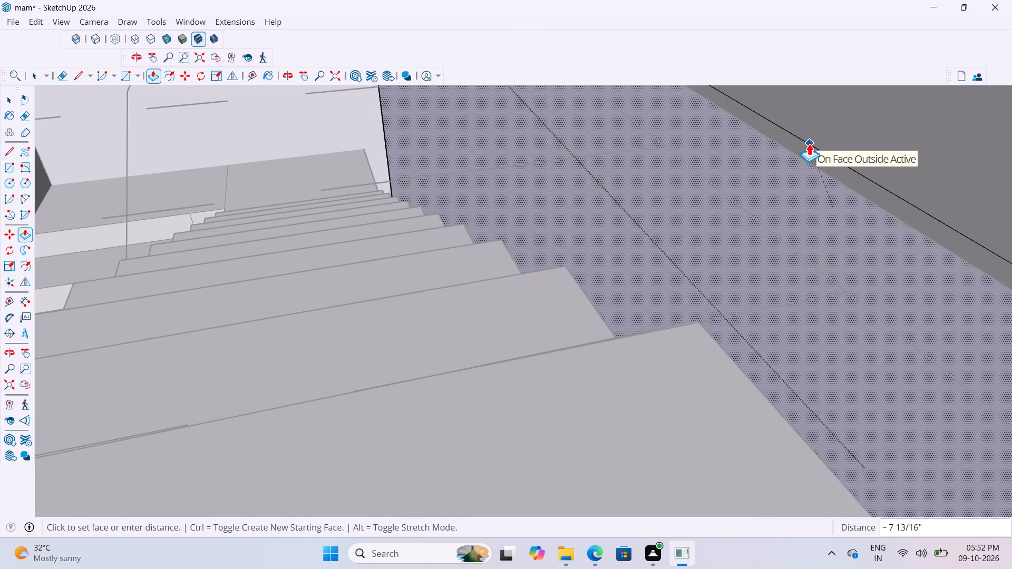
left_click(809, 143)
scroll(426, 325, "down", 16)
middle_click_drag(579, 287, 363, 287)
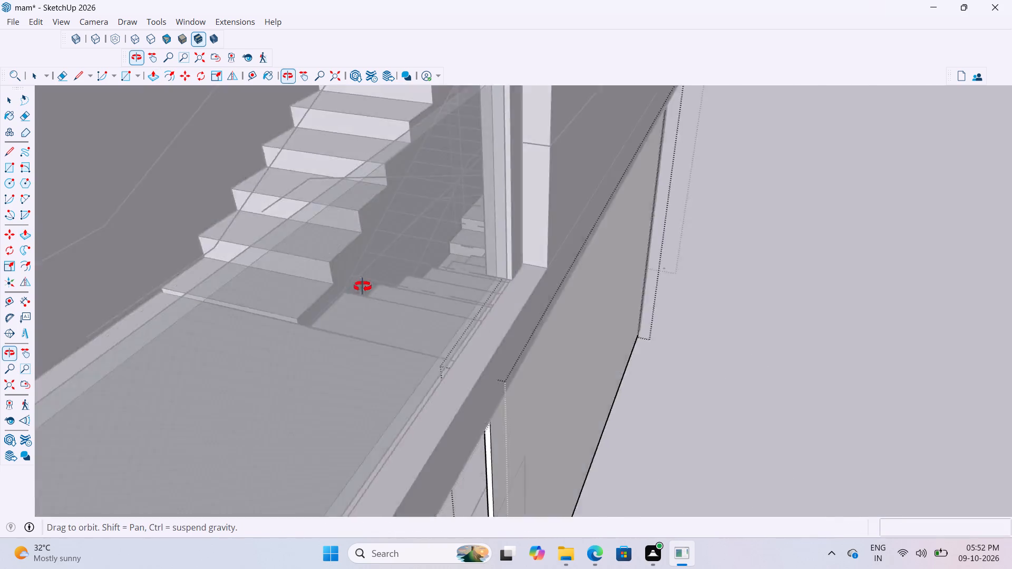
middle_click_drag(363, 287, 322, 287)
key("space")
key("space")
left_click(784, 430)
scroll(695, 418, "up", 3)
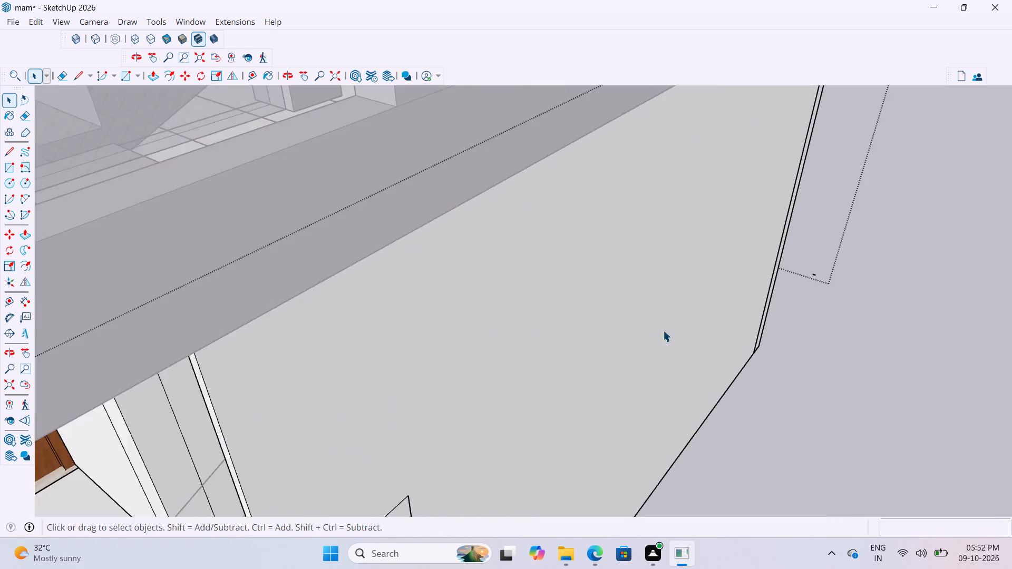
scroll(652, 330, "down", 12)
scroll(687, 360, "down", 19)
left_click(822, 420)
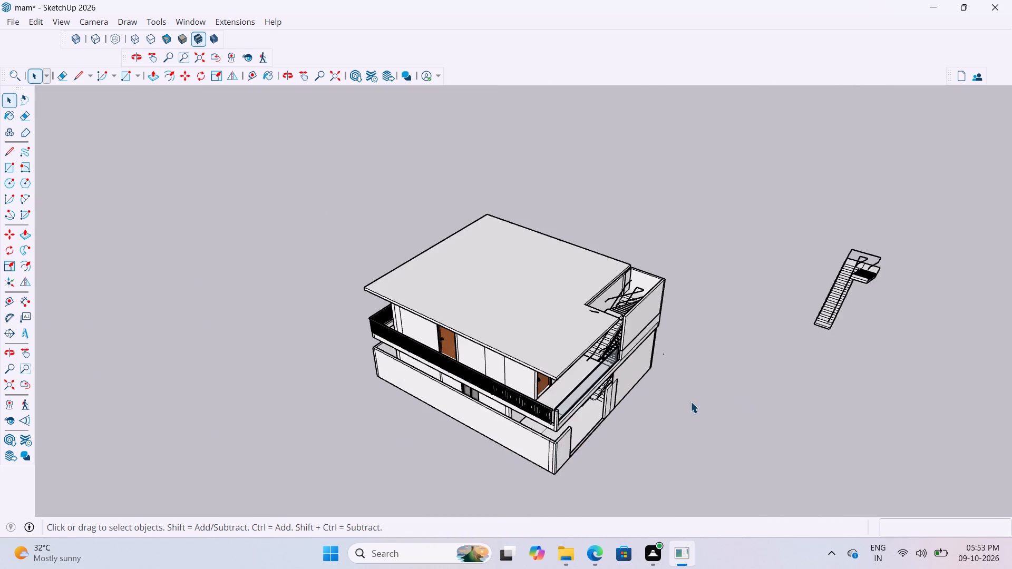
Pull the inner face of the ground-floor stairwell's outer wall about 3 13/16" inward to the adjoining corner, and exit its group.
scroll(674, 397, "up", 13)
middle_click_drag(572, 277, 732, 122)
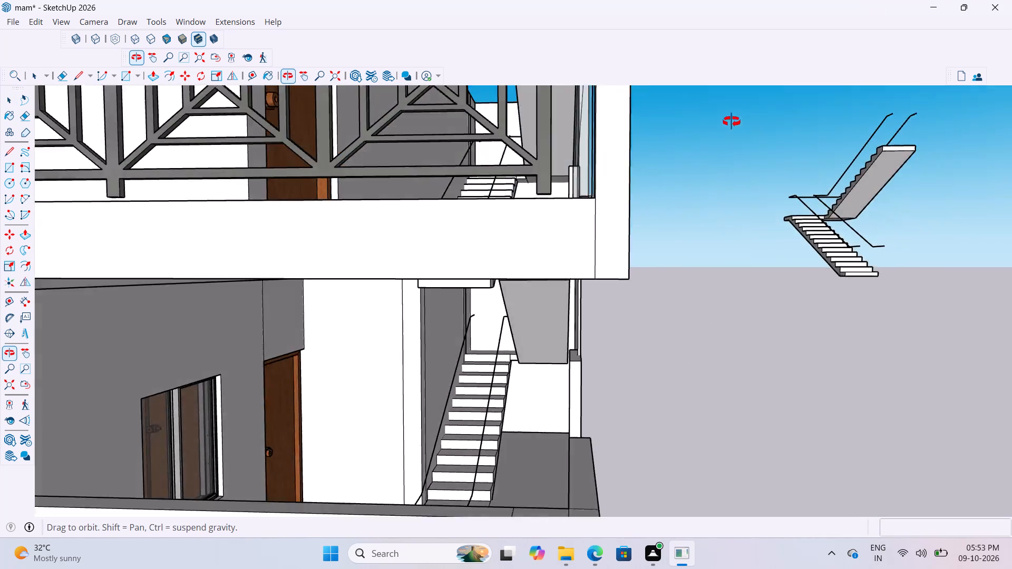
middle_click_drag(732, 122, 750, 121)
scroll(663, 388, "up", 4)
scroll(637, 364, "down", 3)
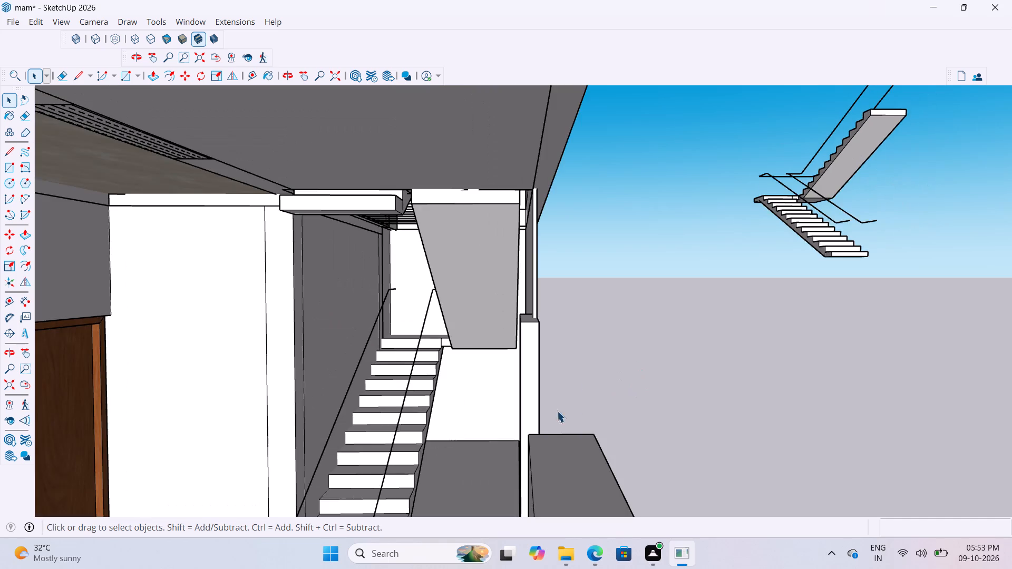
scroll(539, 438, "up", 5)
middle_click_drag(538, 438, 543, 455)
scroll(550, 435, "up", 3)
middle_click_drag(550, 430, 550, 442)
double_click(561, 437)
key("p")
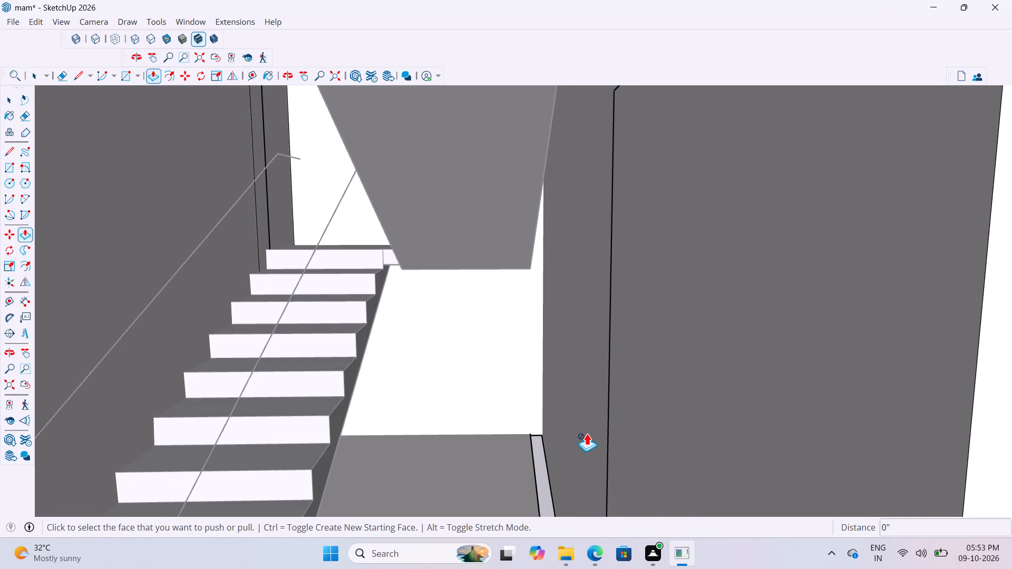
key("space")
double_click(587, 433)
key("p")
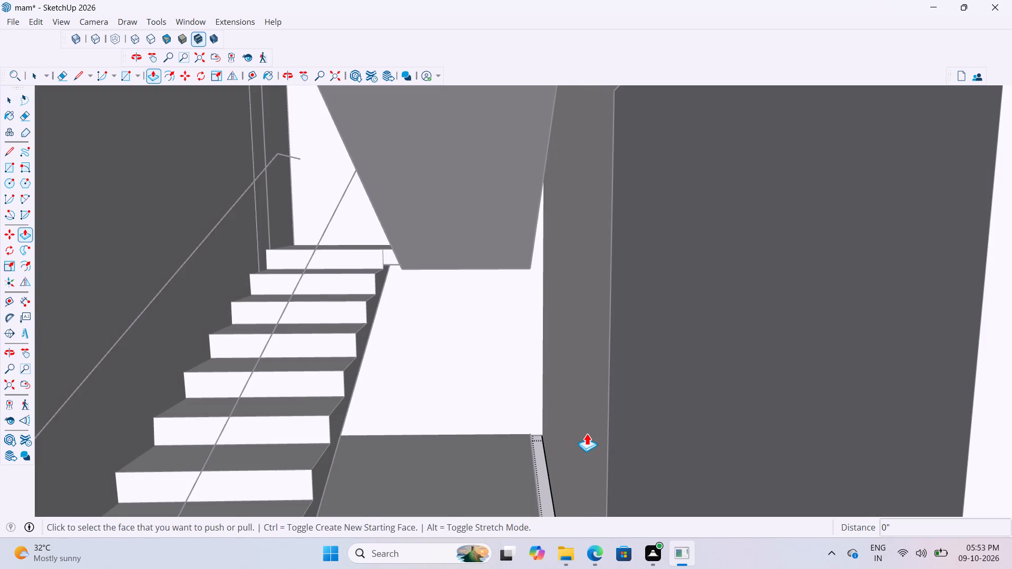
left_click(587, 433)
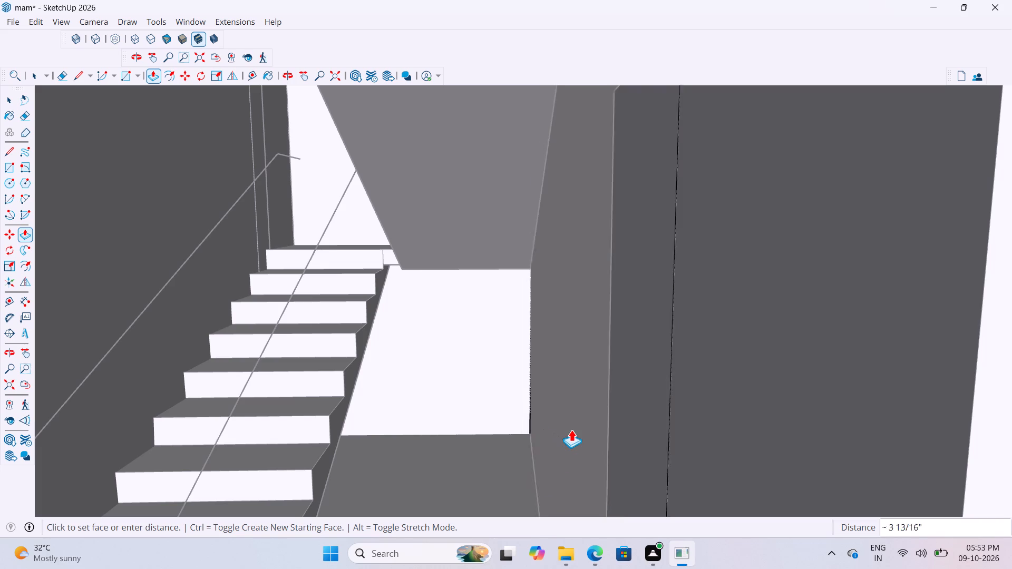
scroll(568, 424, "up", 6)
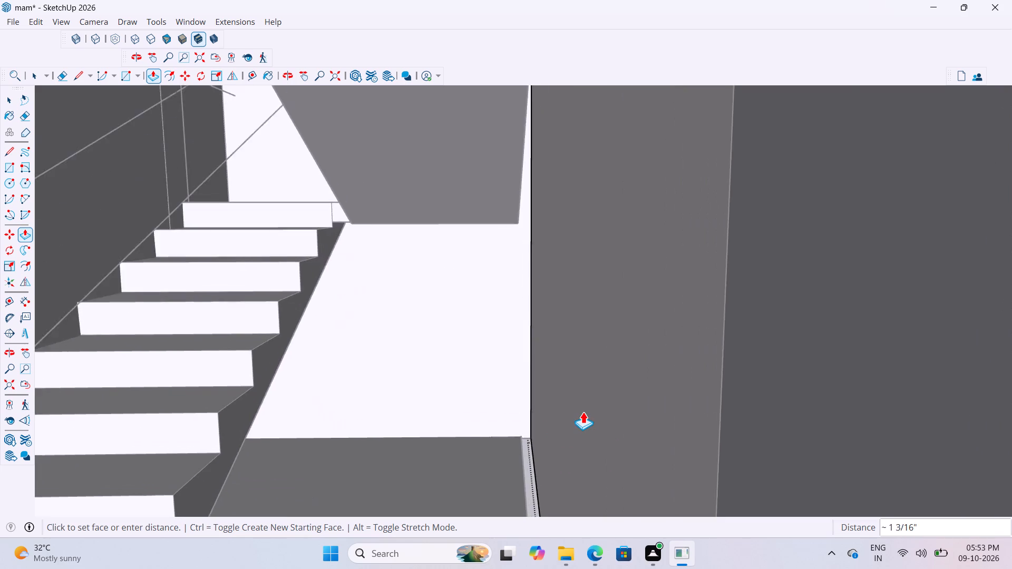
middle_click_drag(587, 413, 614, 425)
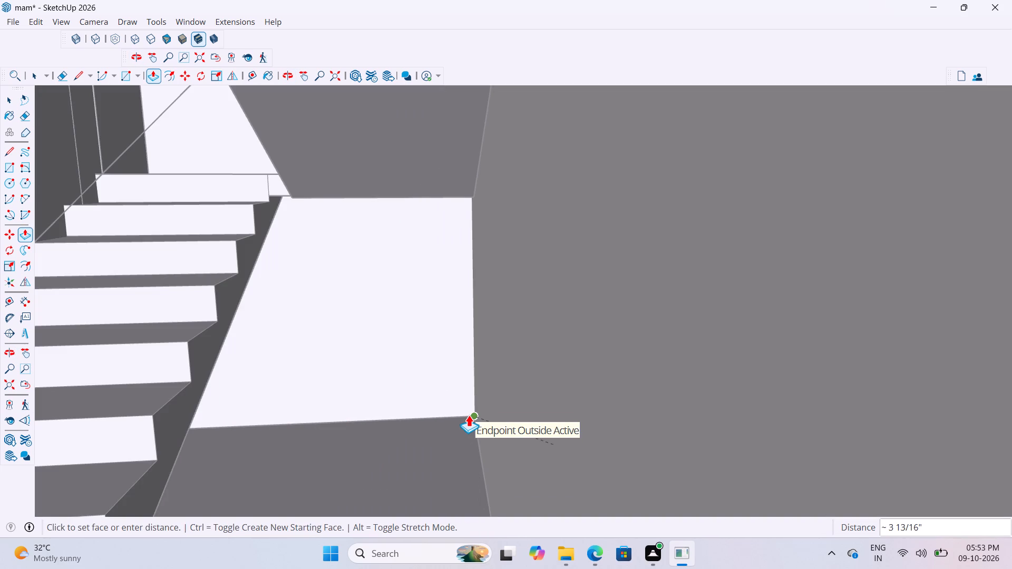
left_click(469, 415)
scroll(465, 409, "down", 15)
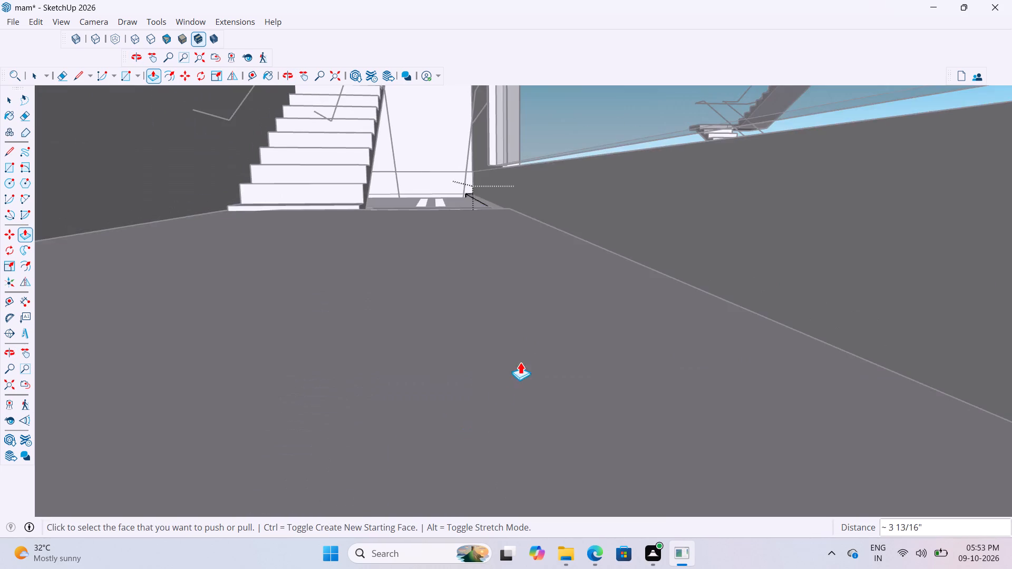
middle_click_drag(519, 362, 345, 446)
scroll(370, 383, "down", 11)
key("space")
key("space")
key("space")
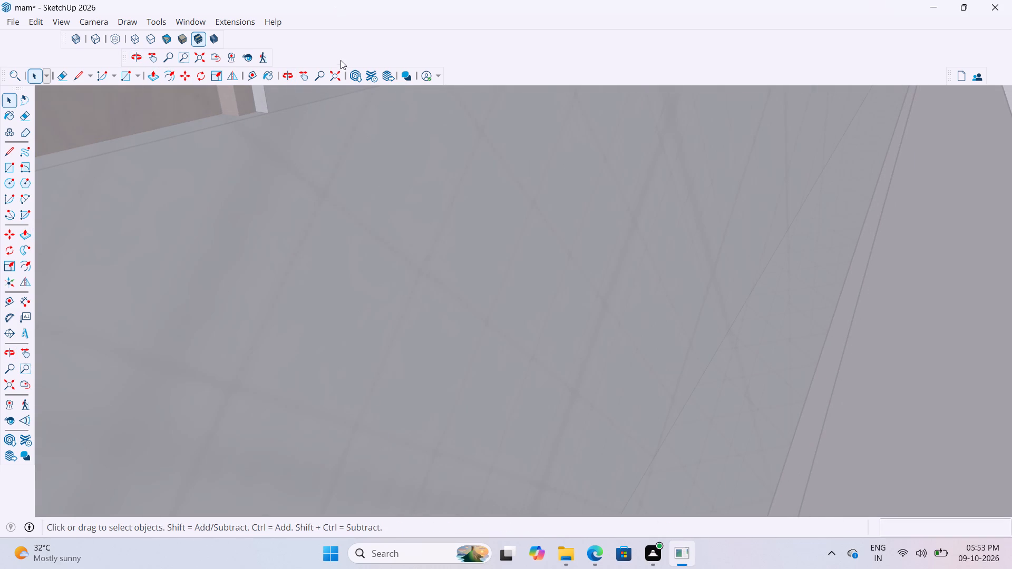
left_click(332, 74)
scroll(410, 282, "down", 6)
left_click(739, 479)
scroll(575, 398, "up", 8)
left_click(768, 301)
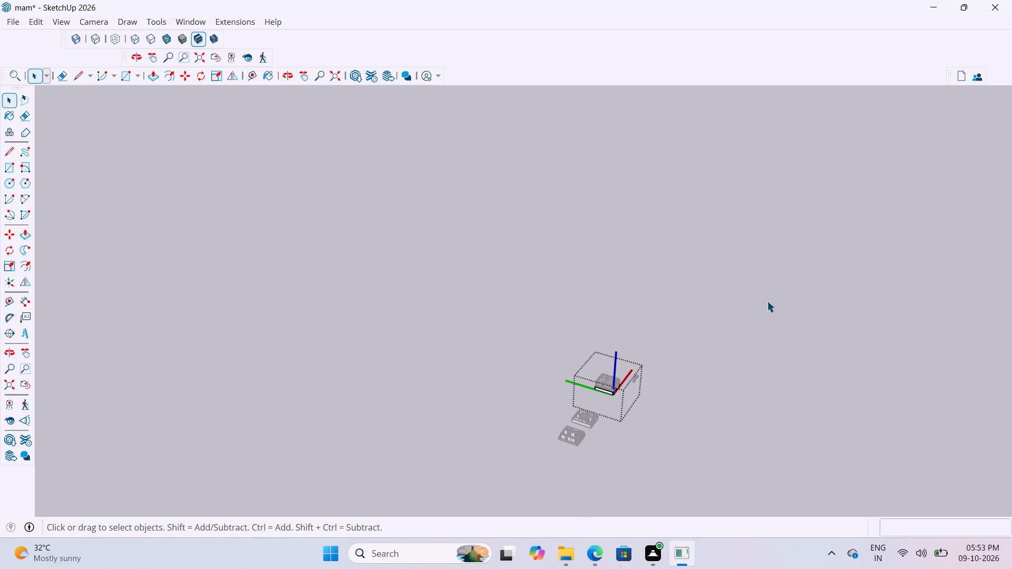
Examine from the balcony how the ground-floor flight's top step fits the slab opening, the upper flight and the stairwell's outer wall.
scroll(586, 410, "up", 20)
scroll(586, 410, "up", 9)
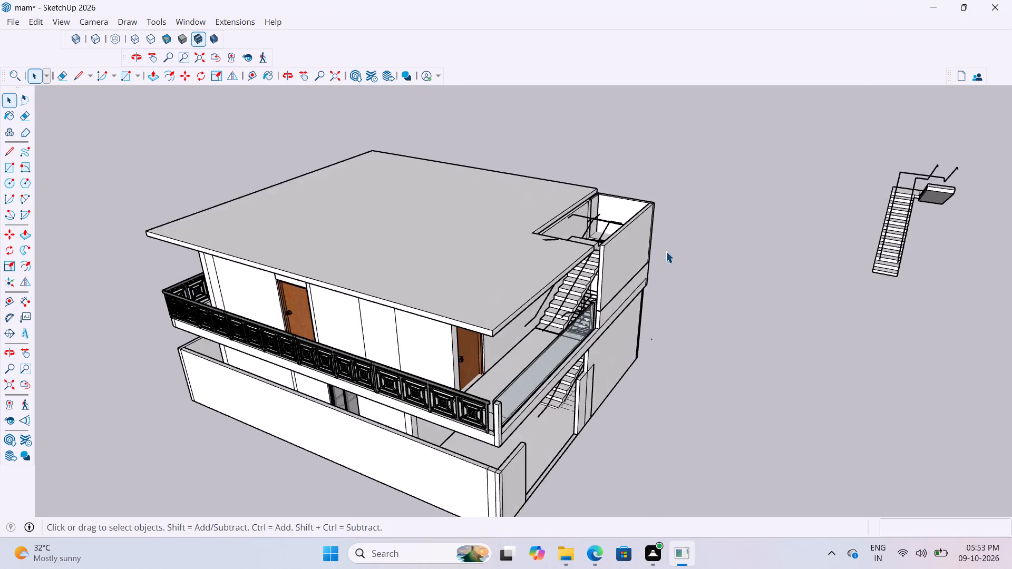
middle_click_drag(655, 248, 542, 188)
scroll(571, 277, "up", 8)
middle_click_drag(546, 312, 672, 349)
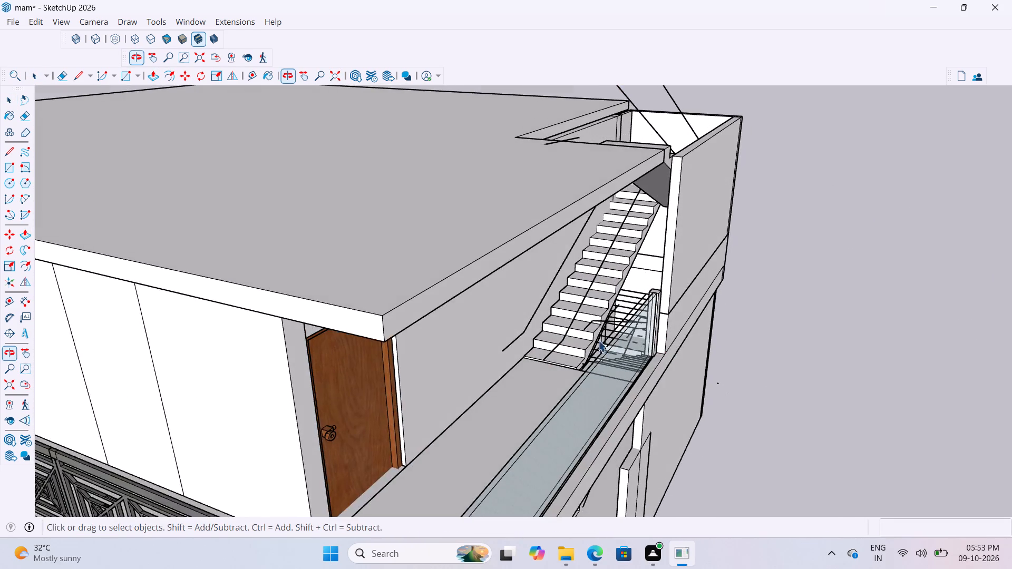
scroll(596, 337, "up", 6)
middle_click_drag(637, 326, 684, 350)
scroll(503, 342, "down", 4)
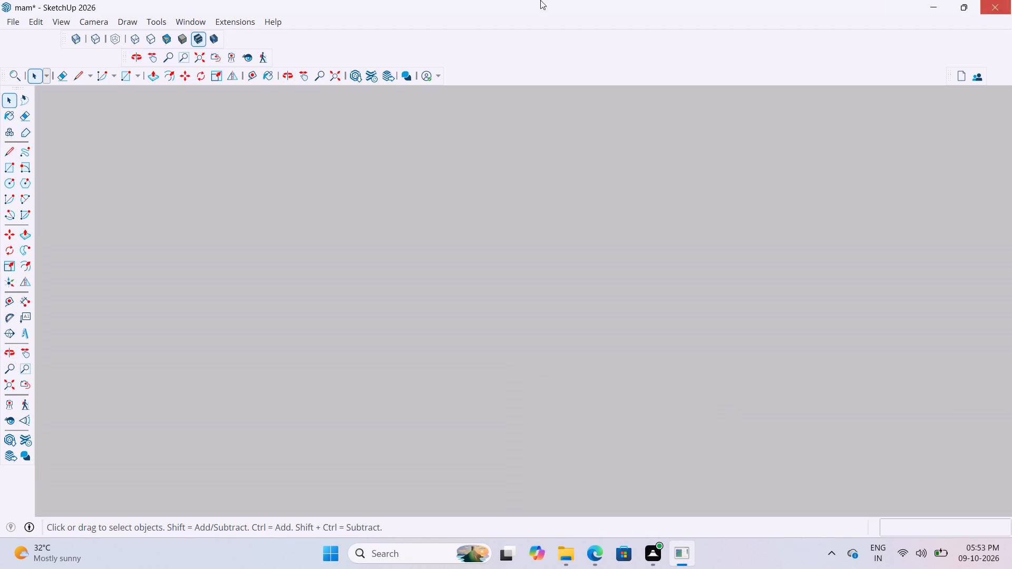
scroll(319, 152, "down", 3)
scroll(407, 159, "up", 2)
scroll(369, 204, "down", 20)
scroll(369, 204, "down", 19)
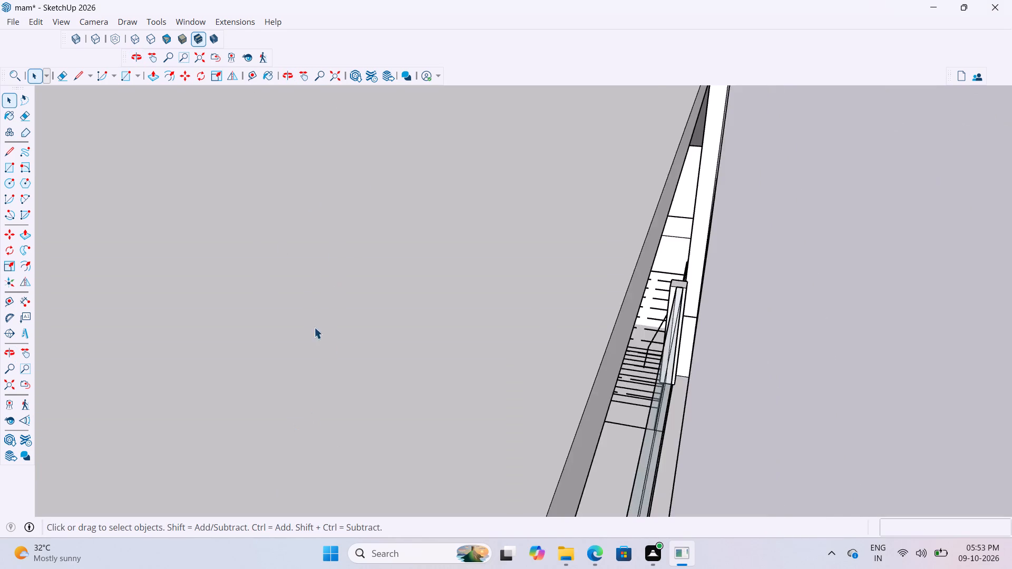
scroll(314, 327, "down", 7)
scroll(537, 370, "up", 6)
middle_click_drag(580, 355, 622, 331)
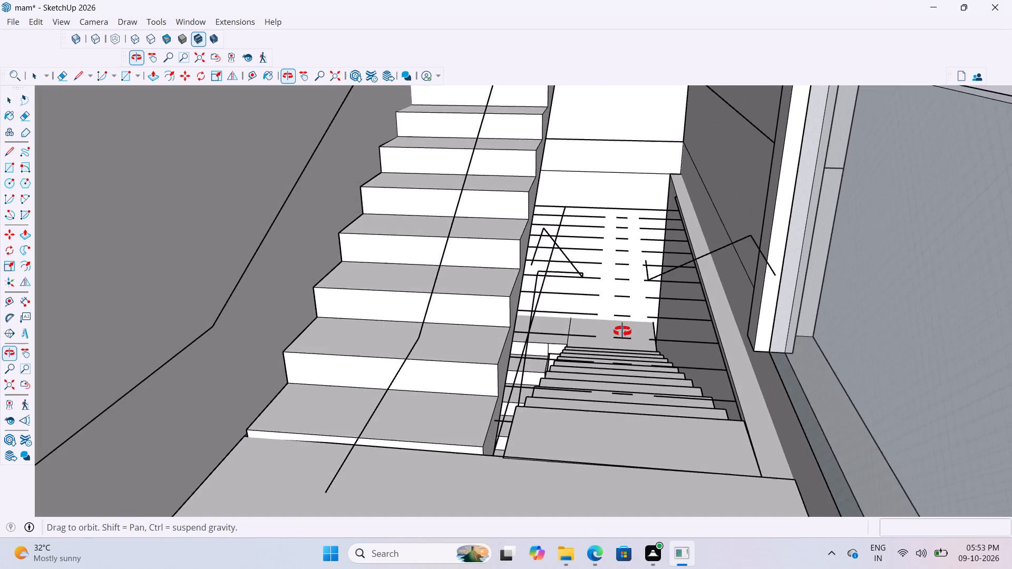
middle_click_drag(622, 331, 592, 418)
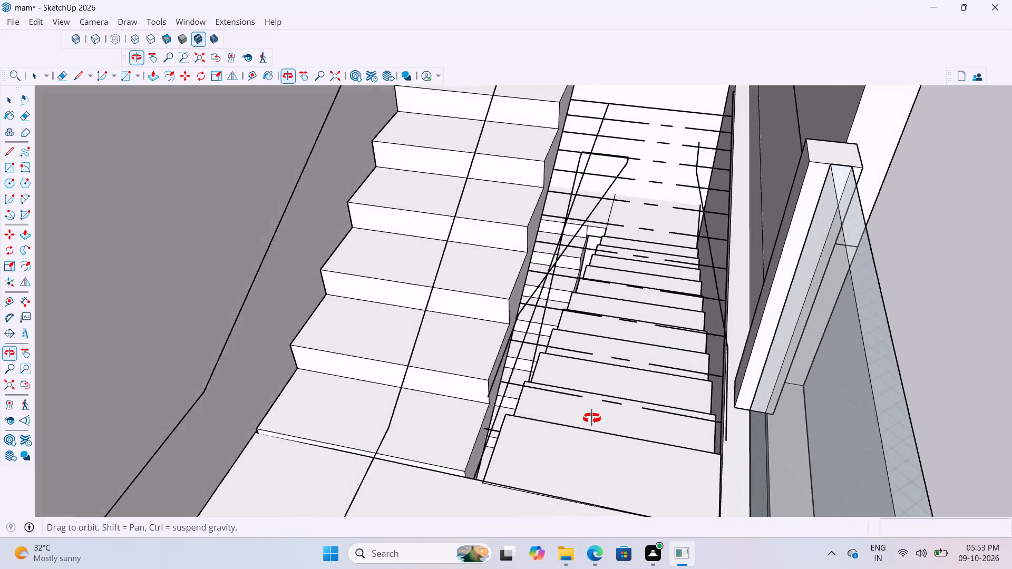
middle_click_drag(592, 418, 616, 344)
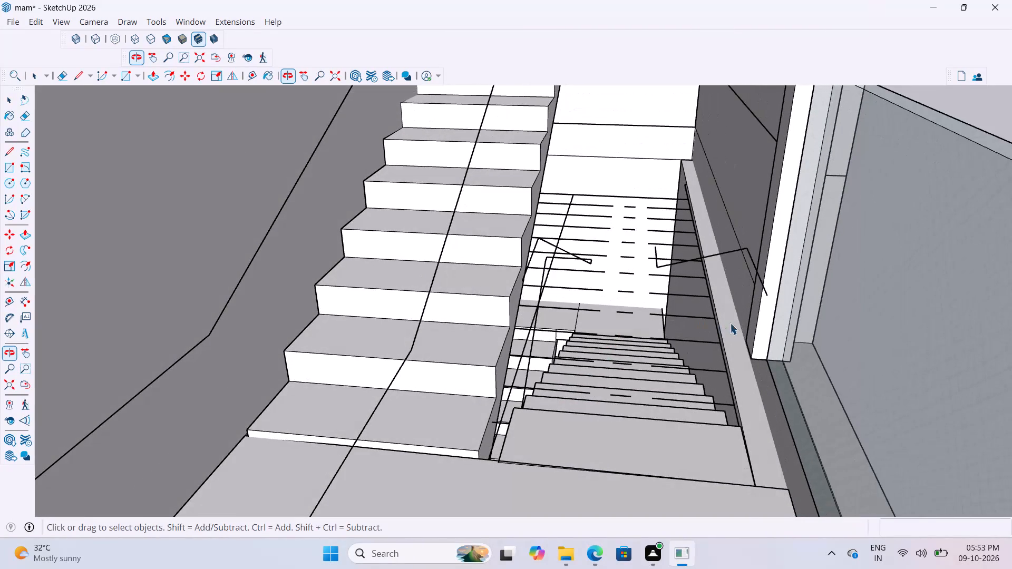
scroll(731, 323, "up", 7)
middle_click_drag(729, 328, 619, 366)
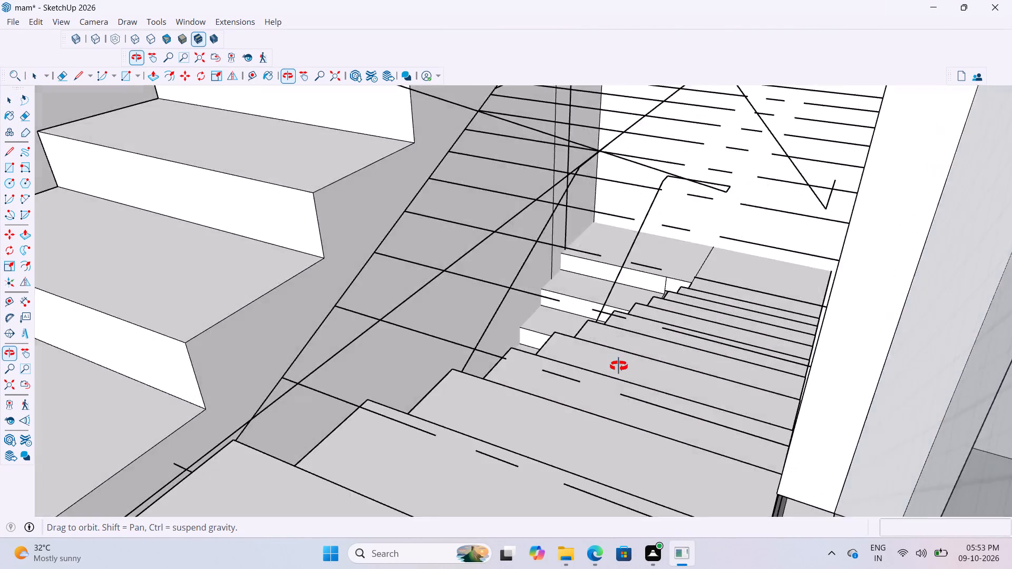
middle_click_drag(619, 366, 560, 382)
scroll(528, 354, "down", 20)
scroll(528, 354, "down", 14)
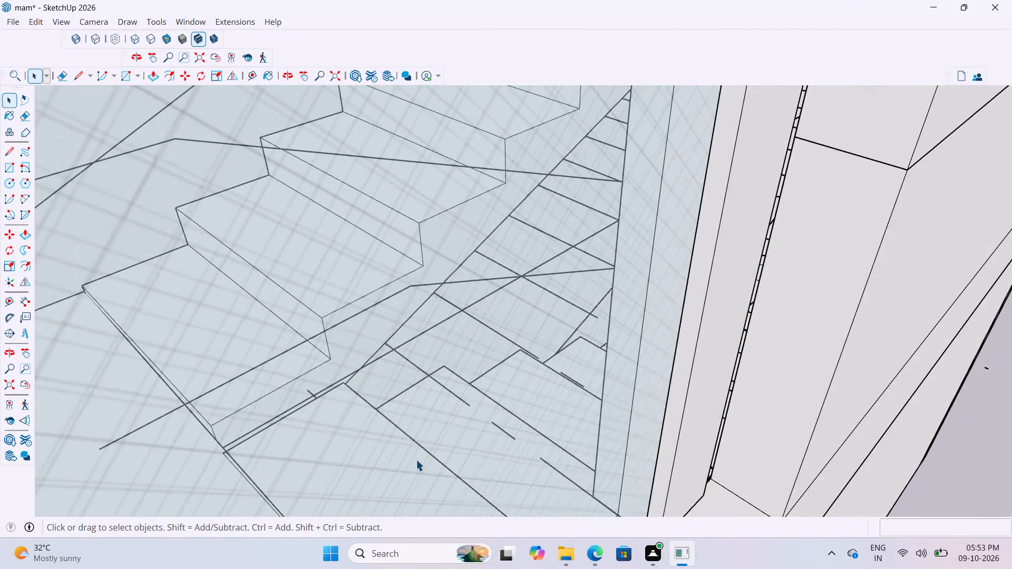
scroll(416, 459, "down", 20)
scroll(416, 459, "down", 8)
middle_click_drag(528, 380, 329, 385)
scroll(329, 386, "up", 1)
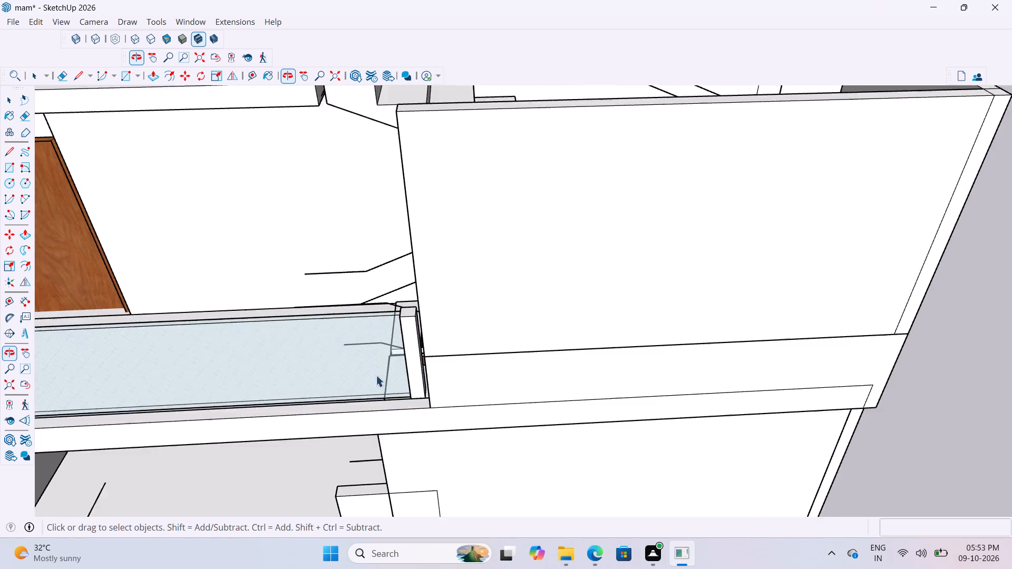
scroll(429, 359, "down", 13)
left_click(849, 419)
scroll(403, 429, "up", 13)
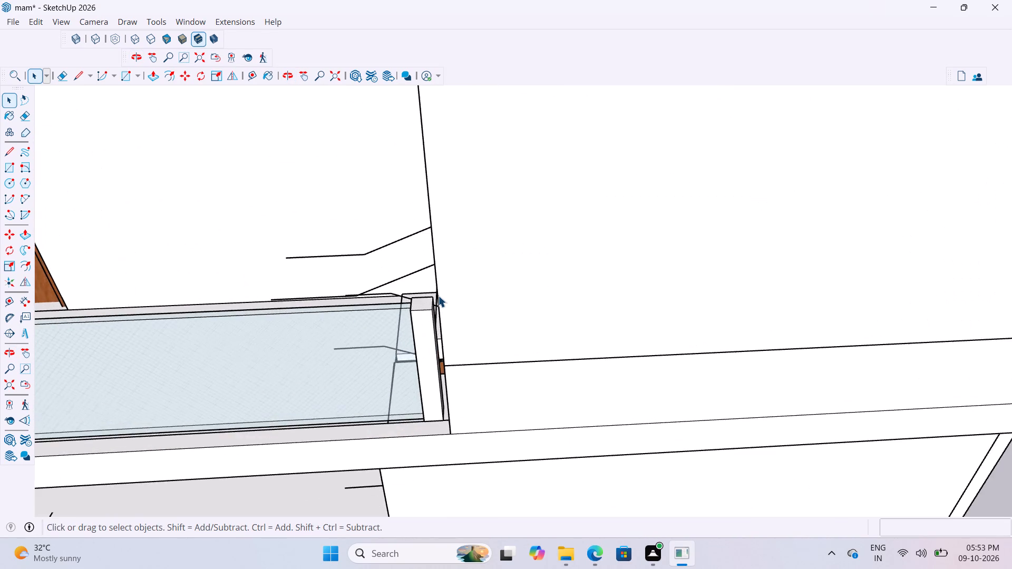
middle_click_drag(449, 291, 716, 303)
scroll(363, 472, "up", 4)
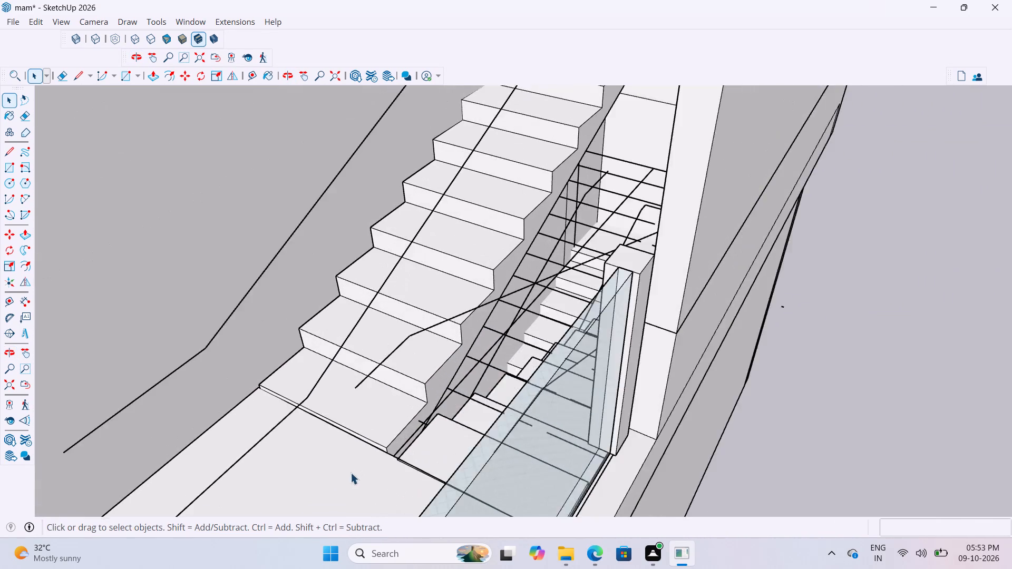
scroll(351, 473, "up", 15)
middle_click_drag(420, 458, 581, 425)
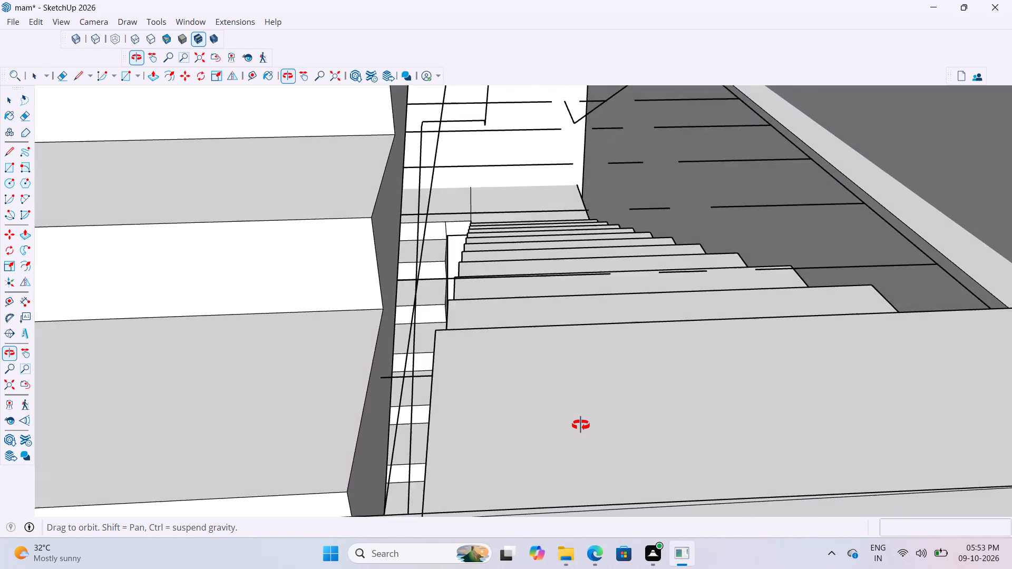
middle_click_drag(581, 425, 608, 416)
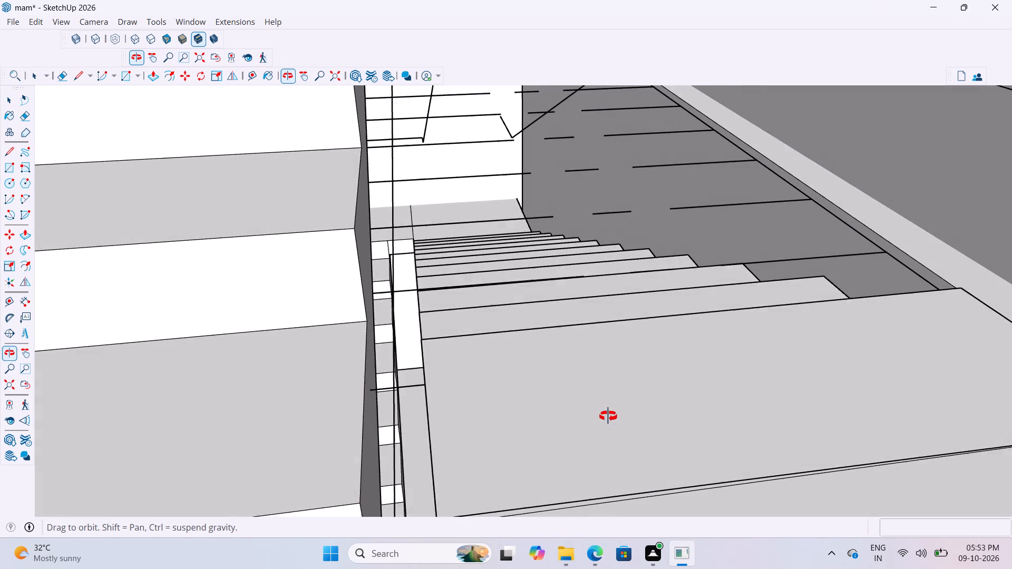
middle_click_drag(608, 416, 574, 356)
scroll(565, 388, "down", 5)
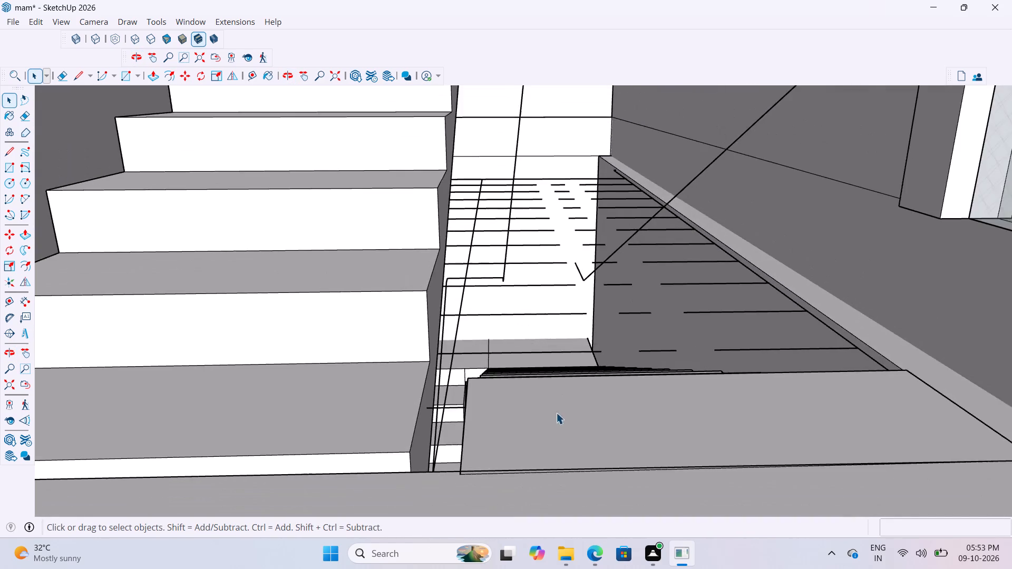
scroll(556, 413, "down", 8)
middle_click_drag(559, 382, 559, 259)
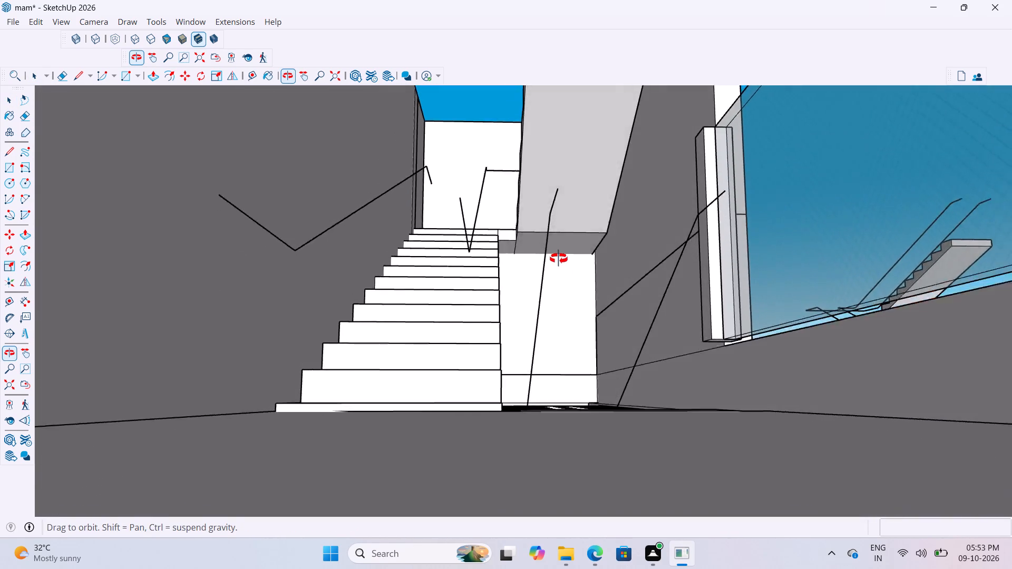
middle_click_drag(559, 259, 575, 296)
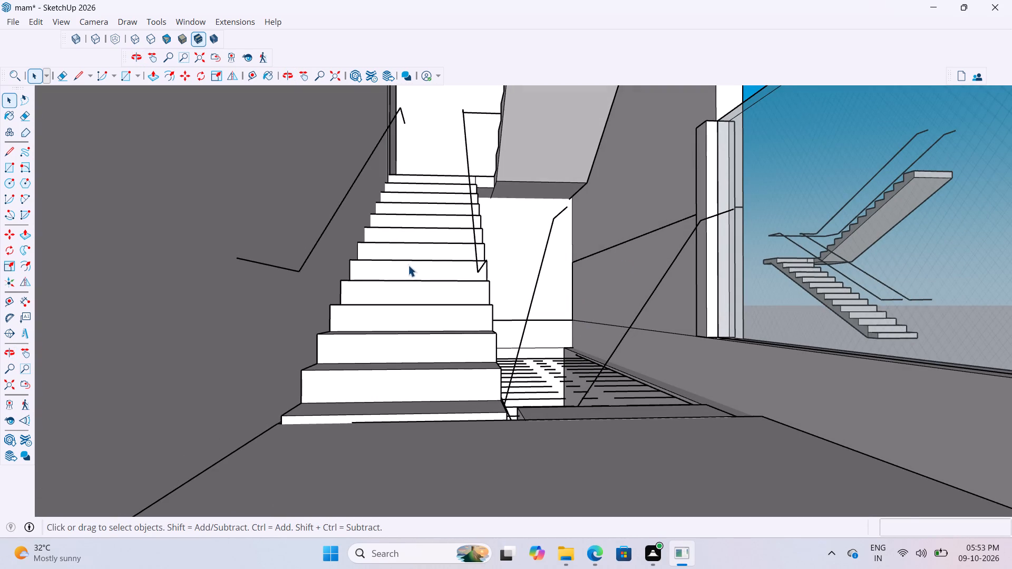
scroll(784, 268, "up", 2)
scroll(727, 289, "up", 6)
middle_click_drag(703, 364, 676, 363)
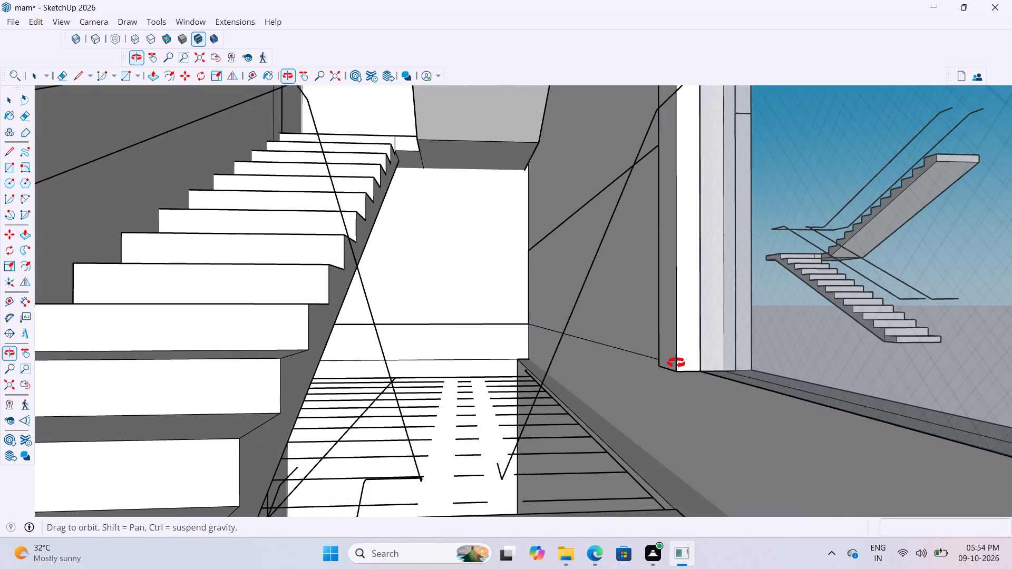
Examine the end post of the balcony's glass railing where it meets the stairwell's outer wall.
middle_click_drag(676, 363, 408, 438)
scroll(529, 408, "down", 10)
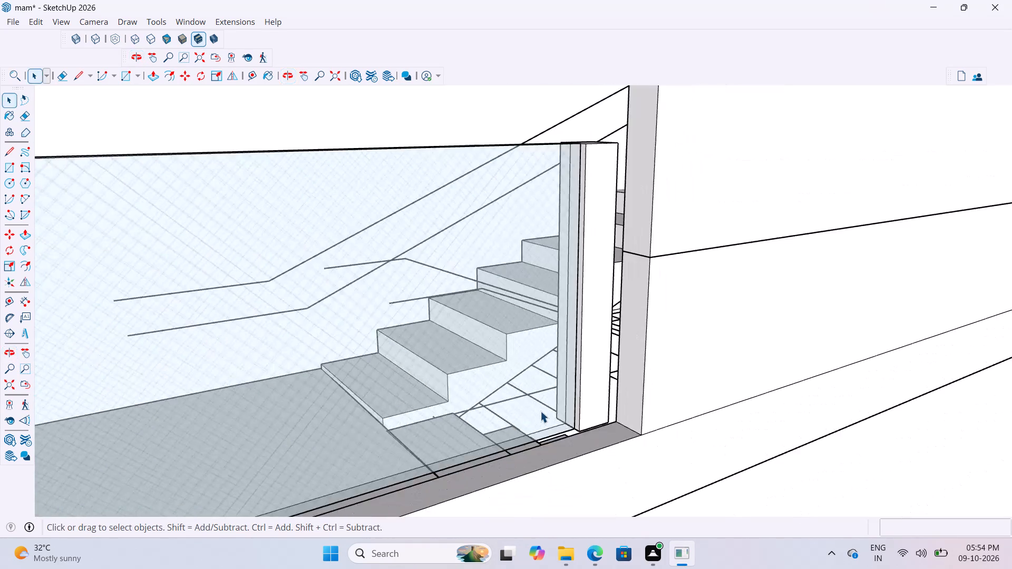
scroll(540, 411, "down", 11)
middle_click_drag(654, 360, 471, 439)
scroll(414, 435, "up", 6)
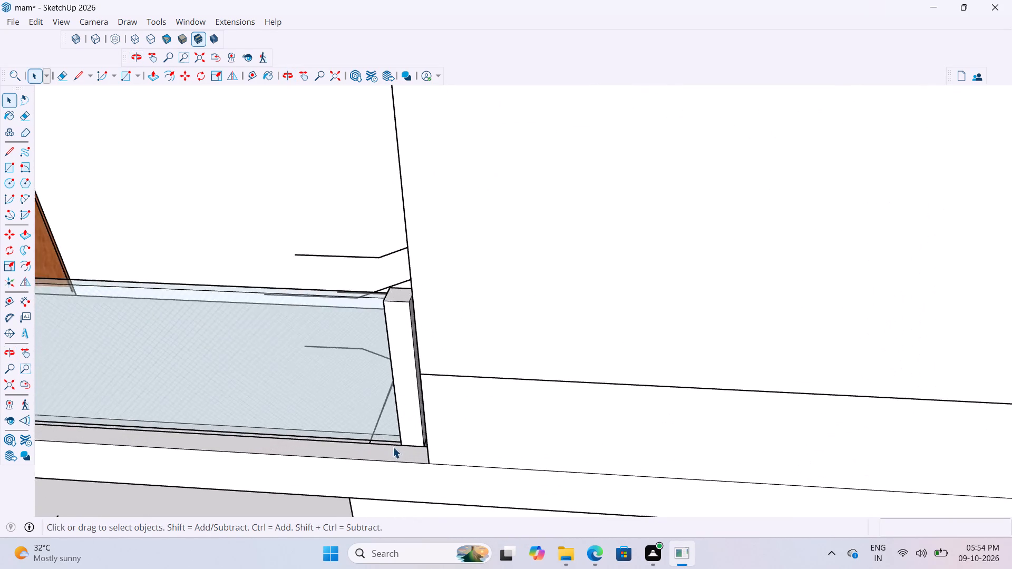
scroll(393, 447, "up", 13)
left_click(469, 436)
scroll(499, 408, "down", 5)
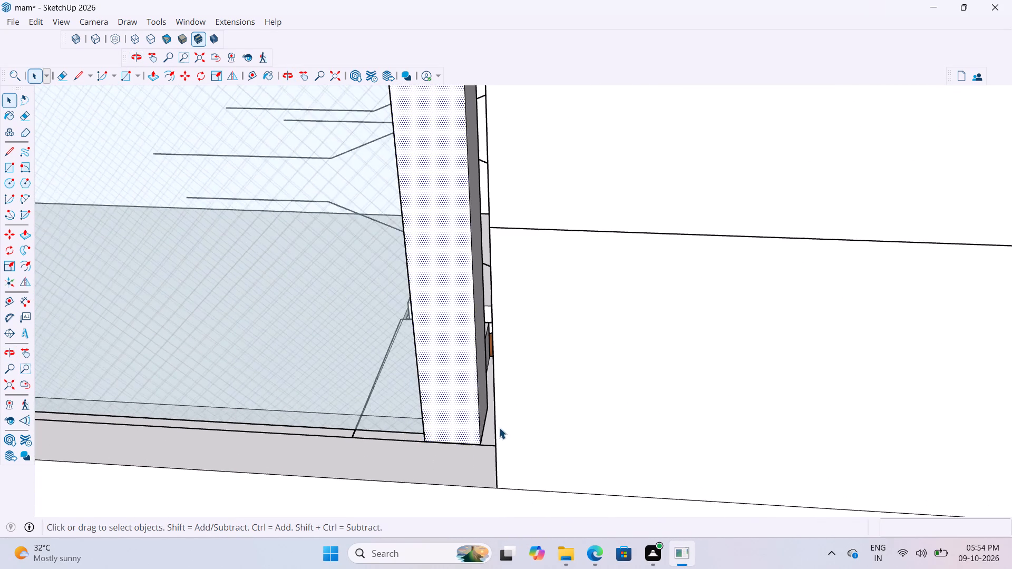
scroll(499, 427, "down", 5)
scroll(474, 462, "down", 6)
scroll(481, 387, "down", 5)
scroll(625, 342, "down", 10)
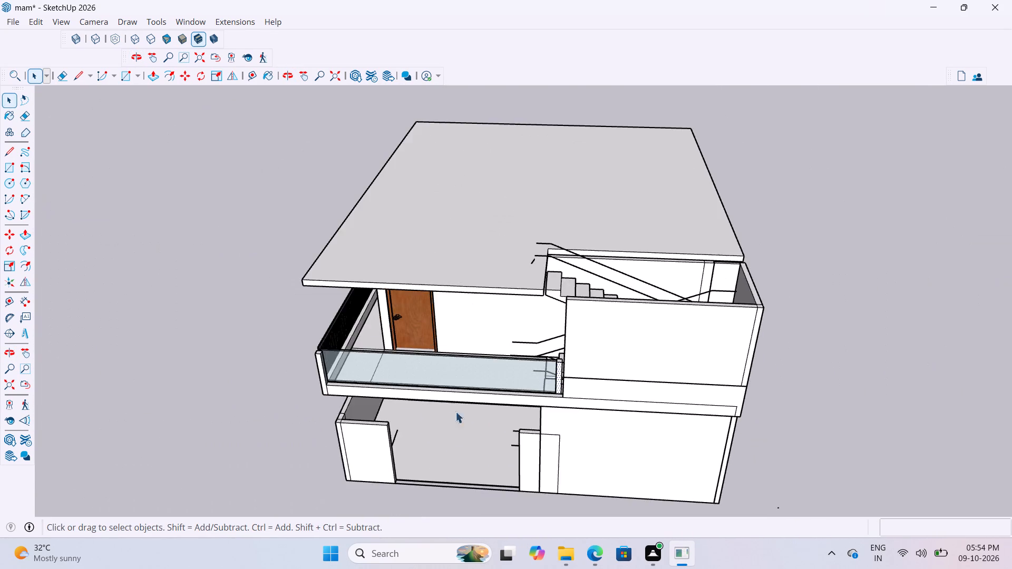
Examine how the balcony's glass panel meets the corner post at the patterned railing and the opposite end post.
scroll(366, 396, "up", 18)
scroll(354, 321, "down", 5)
middle_click_drag(485, 287, 360, 333)
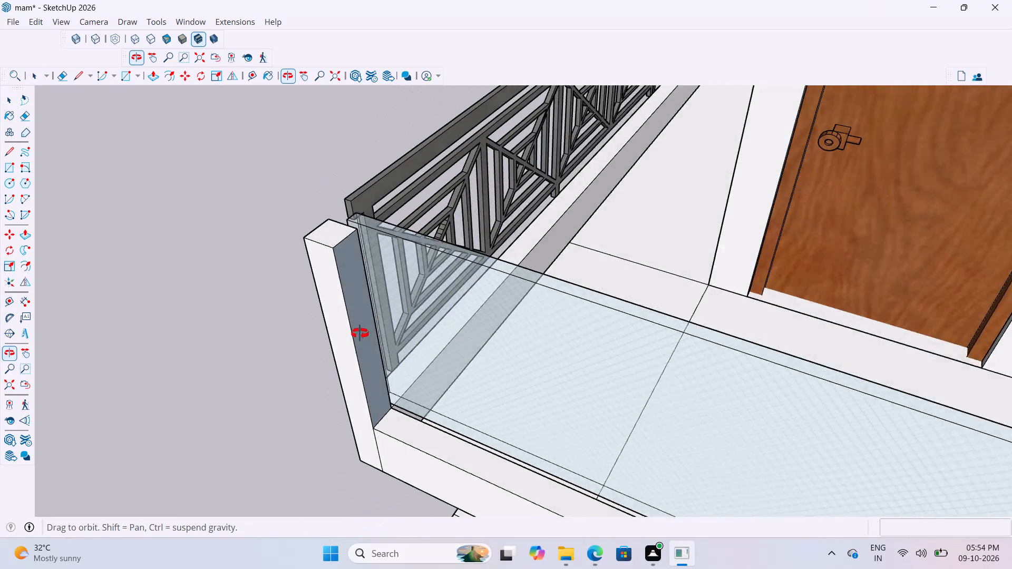
middle_click_drag(360, 333, 315, 316)
scroll(388, 191, "down", 4)
left_click(268, 168)
scroll(402, 281, "up", 7)
middle_click_drag(407, 184, 450, 188)
double_click(482, 187)
left_click(377, 152)
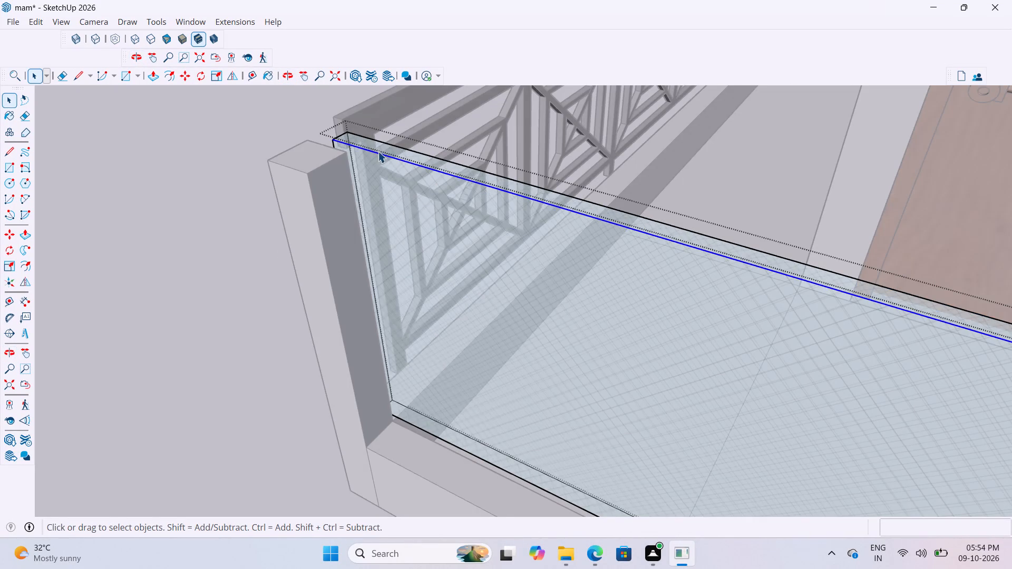
scroll(381, 149, "up", 3)
left_click(207, 136)
double_click(466, 260)
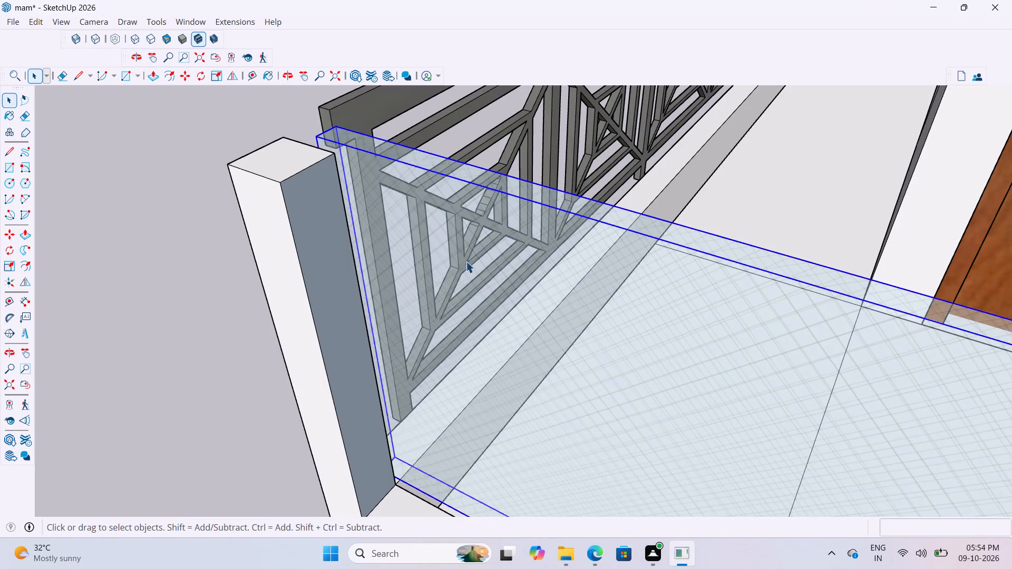
left_click(486, 276)
scroll(474, 262, "down", 9)
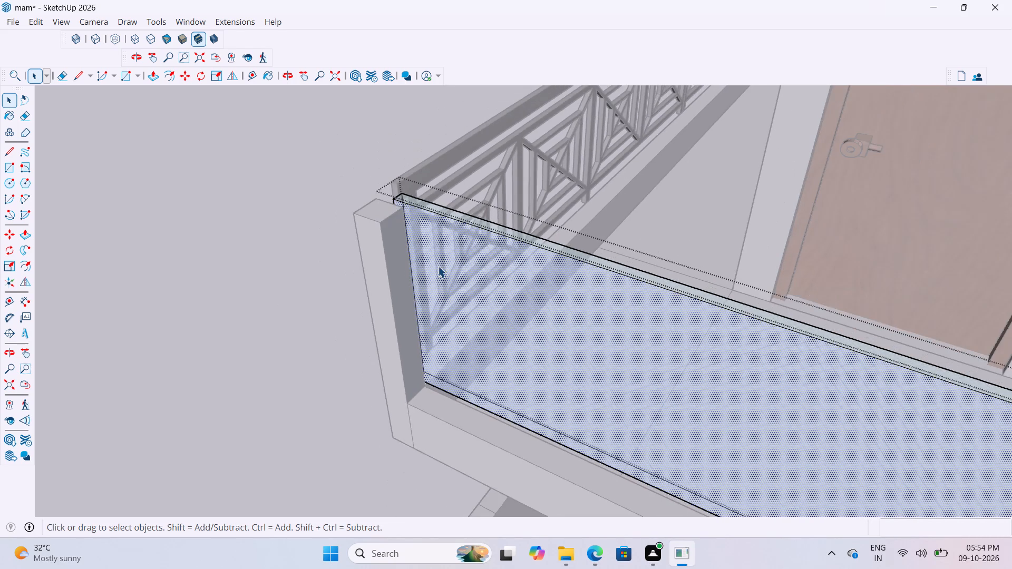
left_click(286, 208)
scroll(443, 205, "up", 4)
scroll(467, 215, "down", 6)
scroll(618, 256, "down", 5)
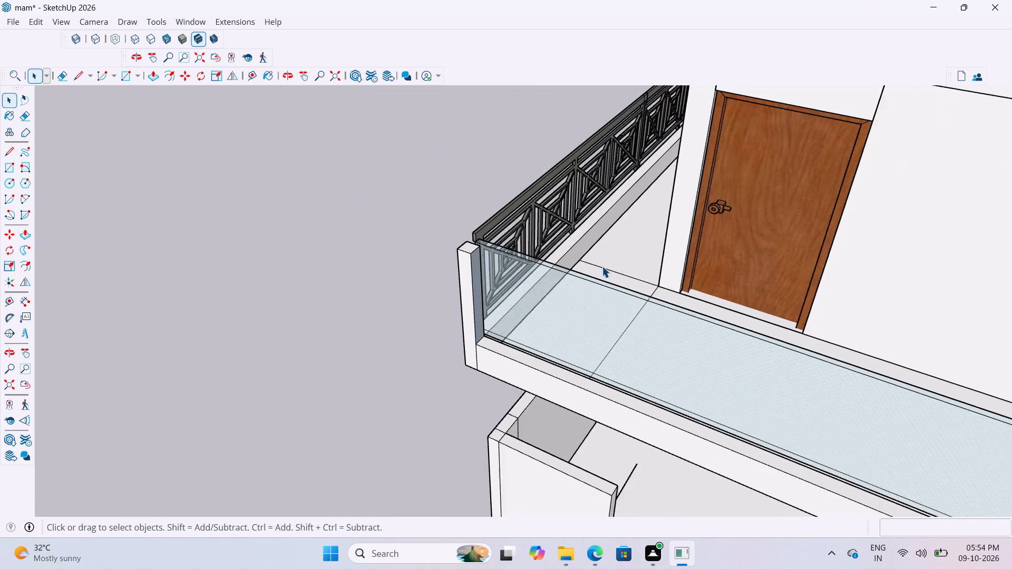
scroll(598, 270, "down", 5)
scroll(527, 273, "down", 4)
scroll(701, 320, "up", 16)
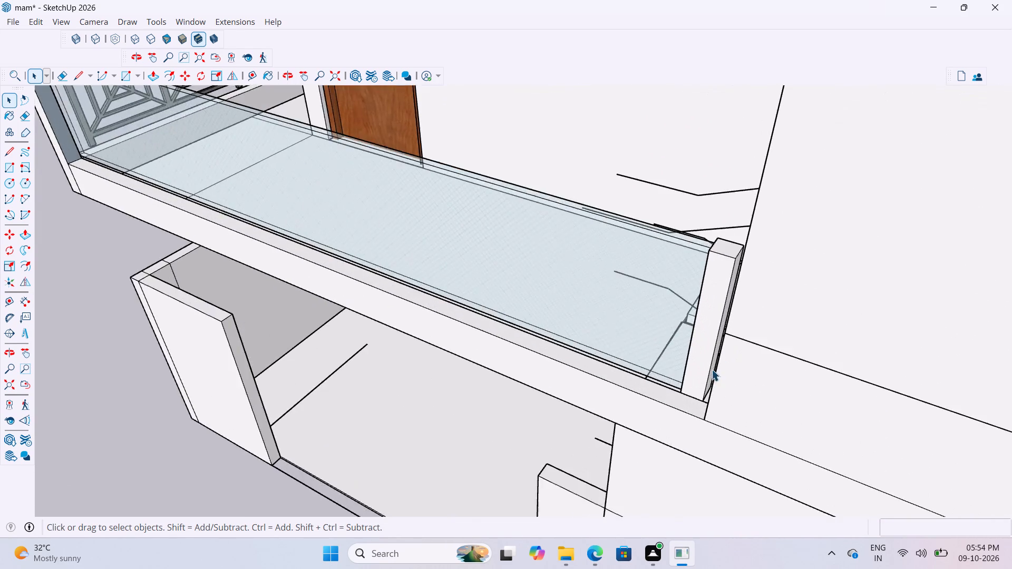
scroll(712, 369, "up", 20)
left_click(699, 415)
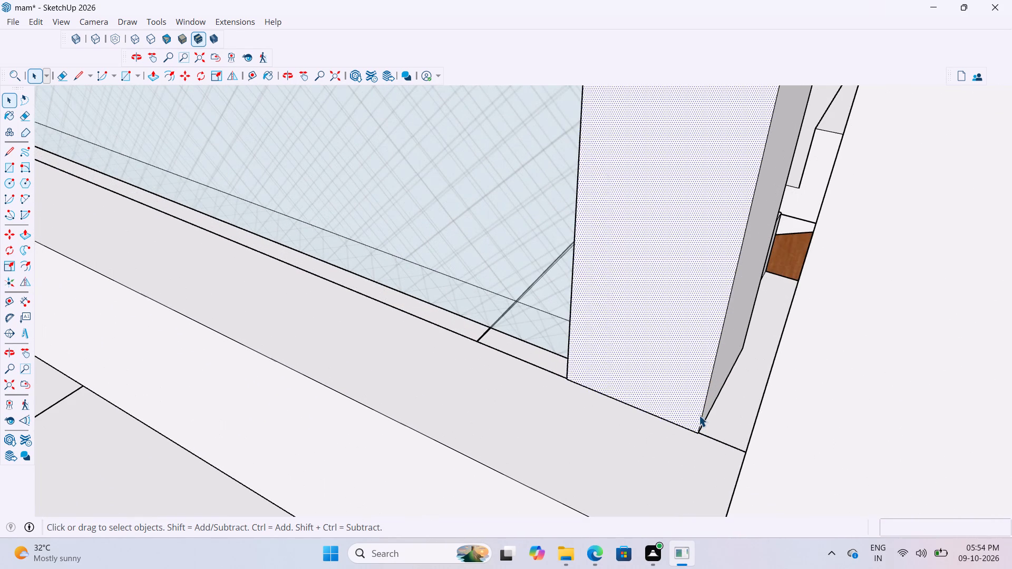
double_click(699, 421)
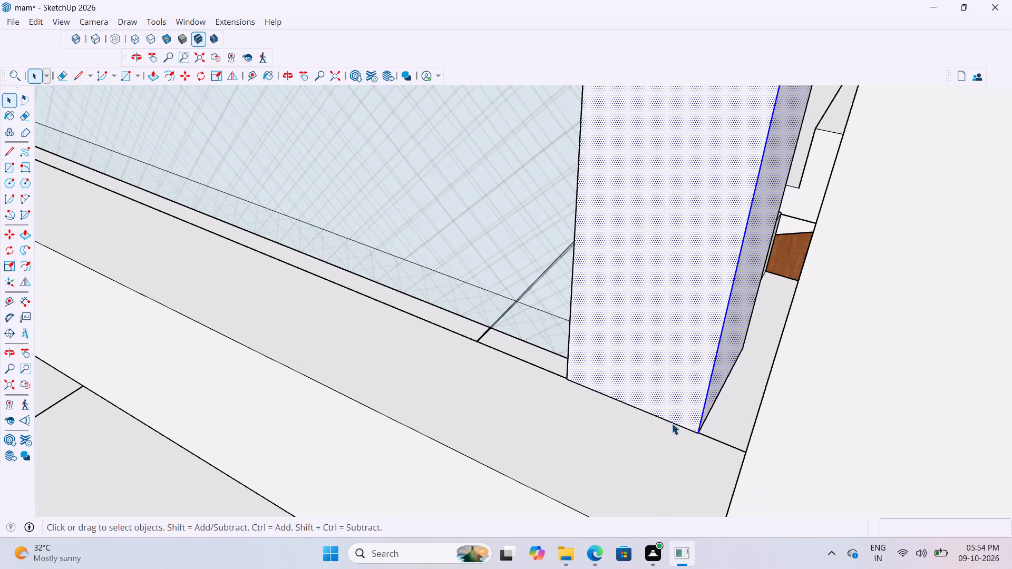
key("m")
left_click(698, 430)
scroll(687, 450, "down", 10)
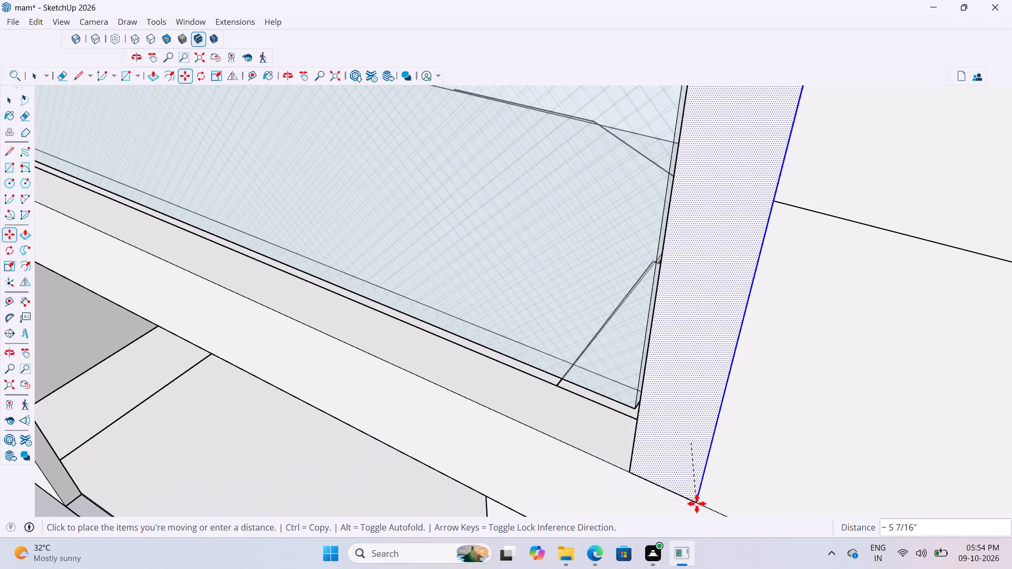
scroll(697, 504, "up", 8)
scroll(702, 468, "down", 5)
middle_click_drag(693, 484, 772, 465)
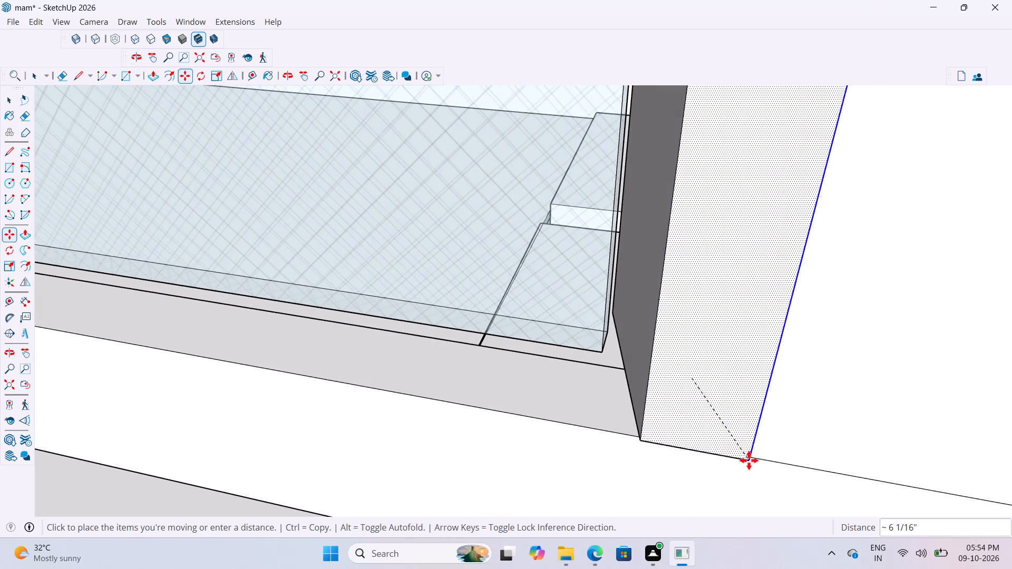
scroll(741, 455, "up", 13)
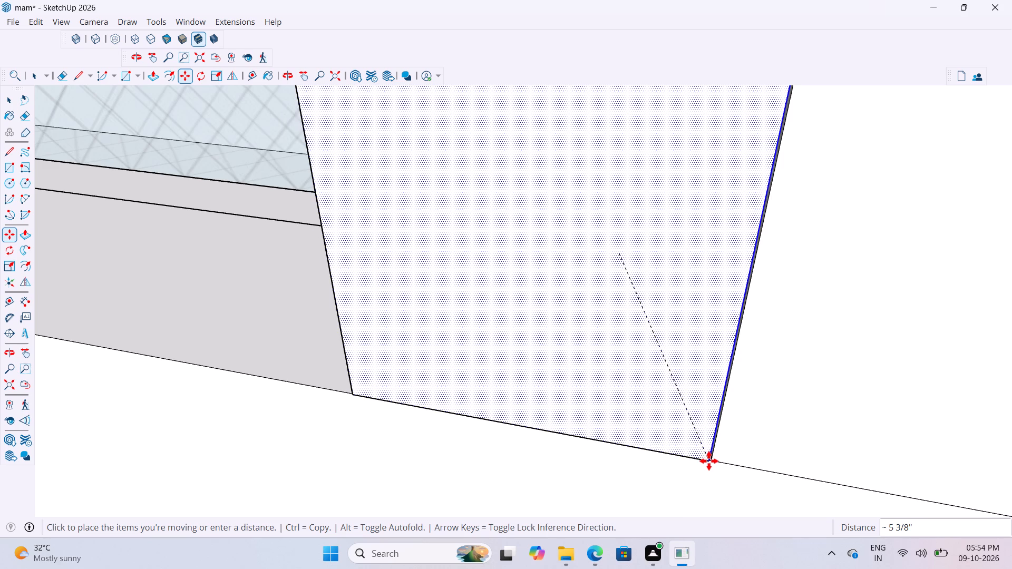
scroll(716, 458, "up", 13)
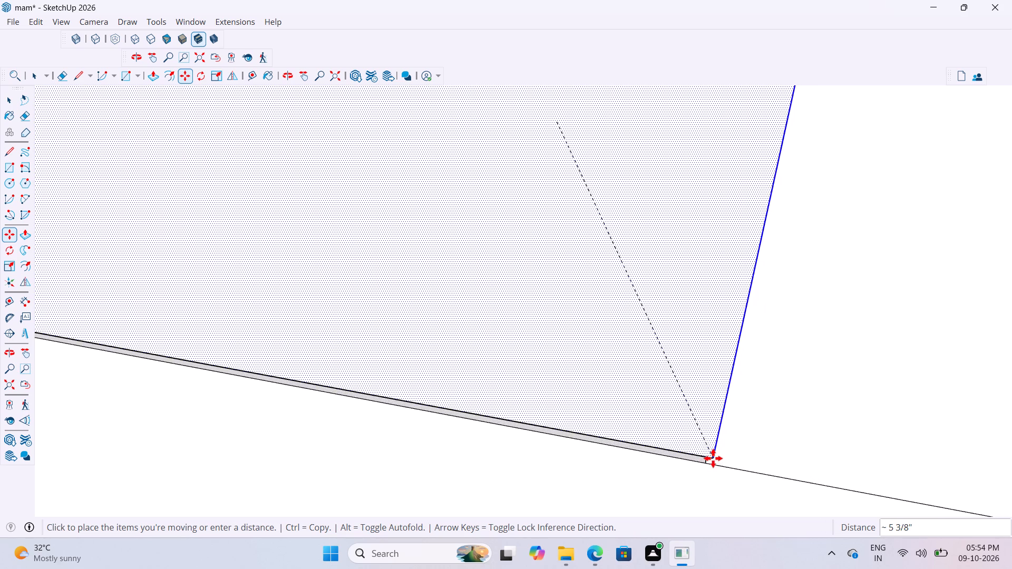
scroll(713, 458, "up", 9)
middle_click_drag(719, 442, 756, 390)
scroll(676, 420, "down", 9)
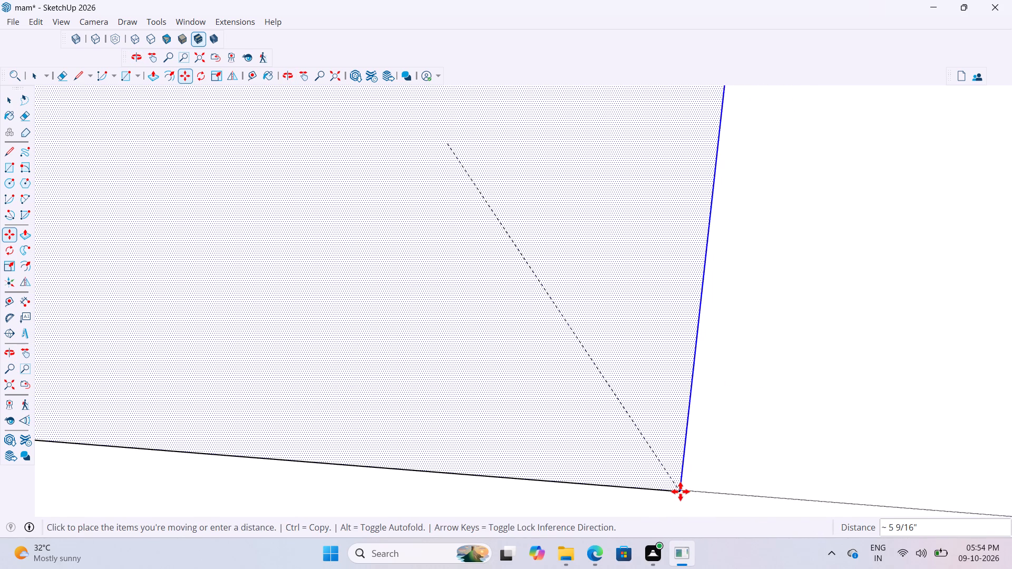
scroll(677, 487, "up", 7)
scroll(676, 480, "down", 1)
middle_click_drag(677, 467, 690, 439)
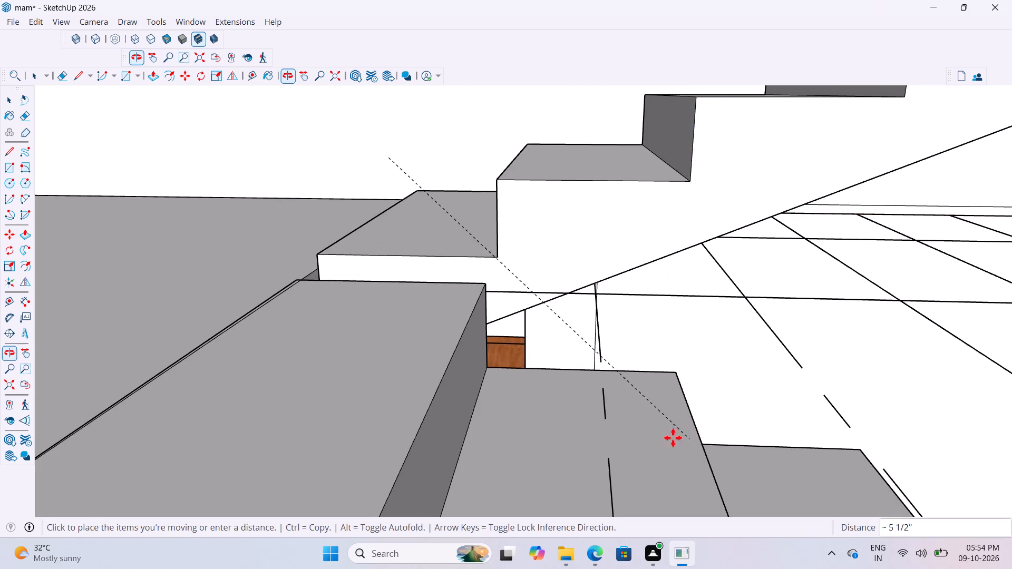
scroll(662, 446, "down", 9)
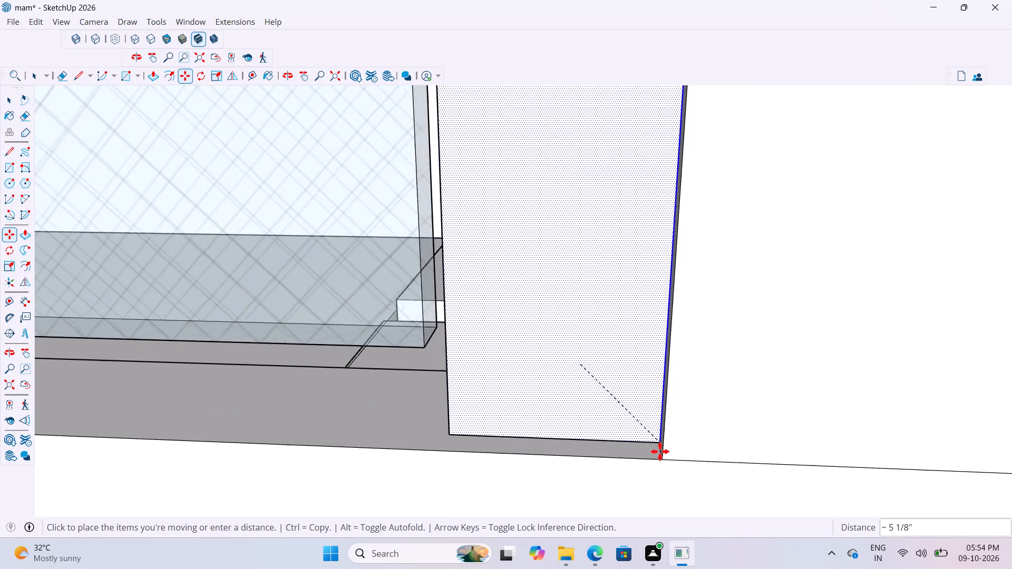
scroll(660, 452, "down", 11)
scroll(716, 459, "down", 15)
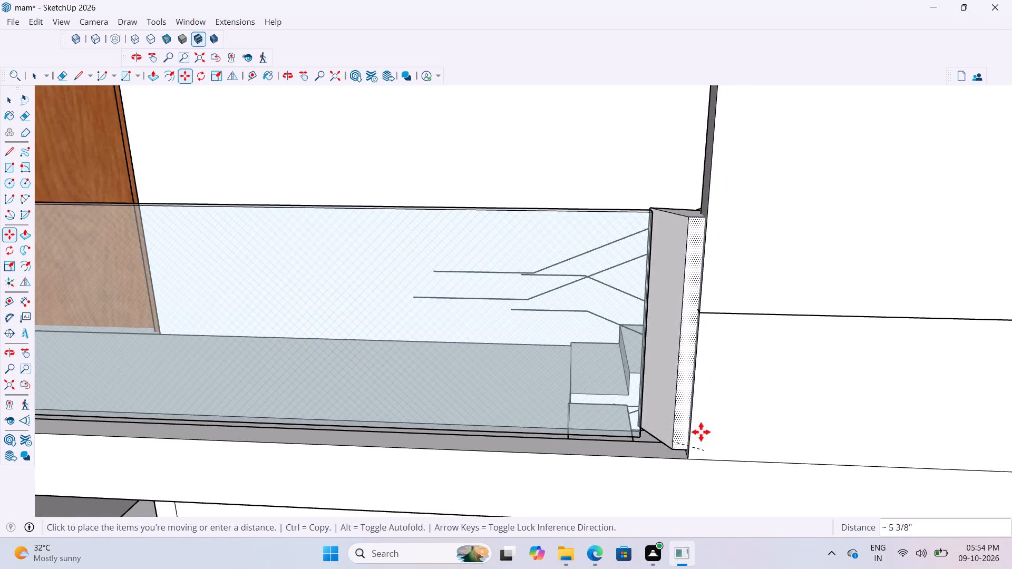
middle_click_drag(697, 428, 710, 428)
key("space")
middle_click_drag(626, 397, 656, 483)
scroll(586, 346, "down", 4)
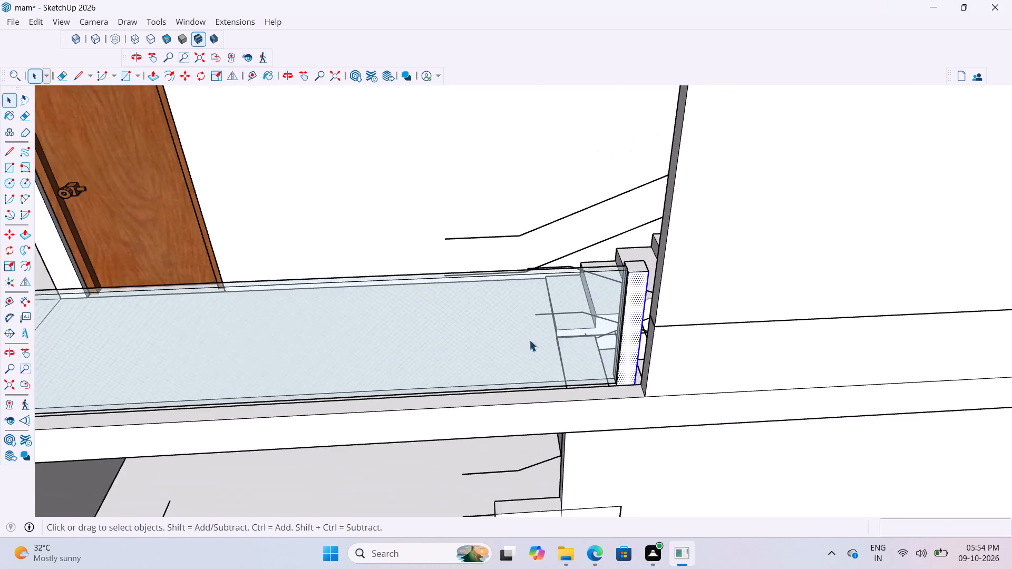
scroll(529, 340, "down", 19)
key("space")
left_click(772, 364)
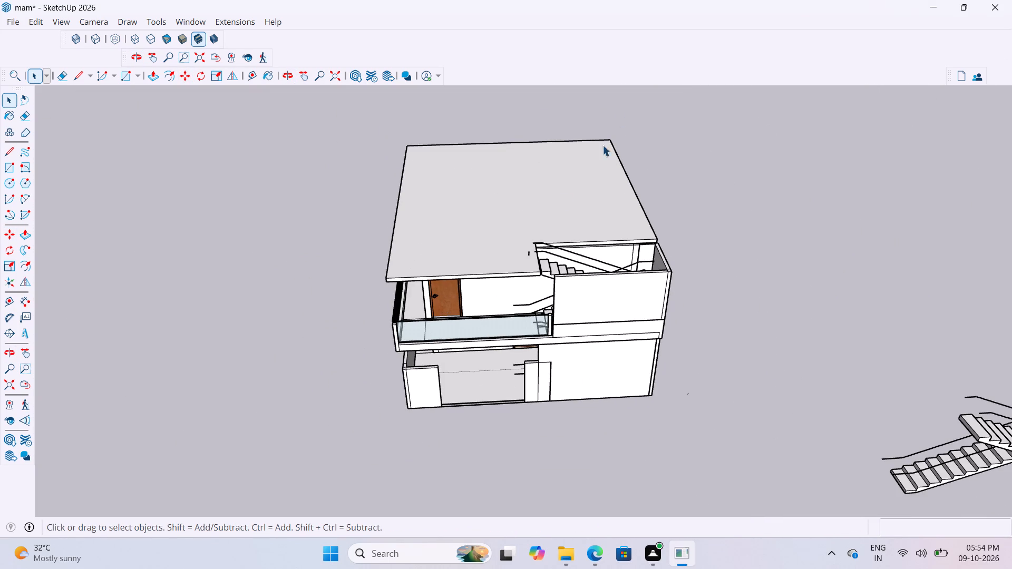
Examine how the upper flight's top step meets the edge of the roof slab's stair opening.
scroll(558, 261, "up", 9)
middle_click_drag(582, 136, 463, 130)
scroll(392, 172, "up", 3)
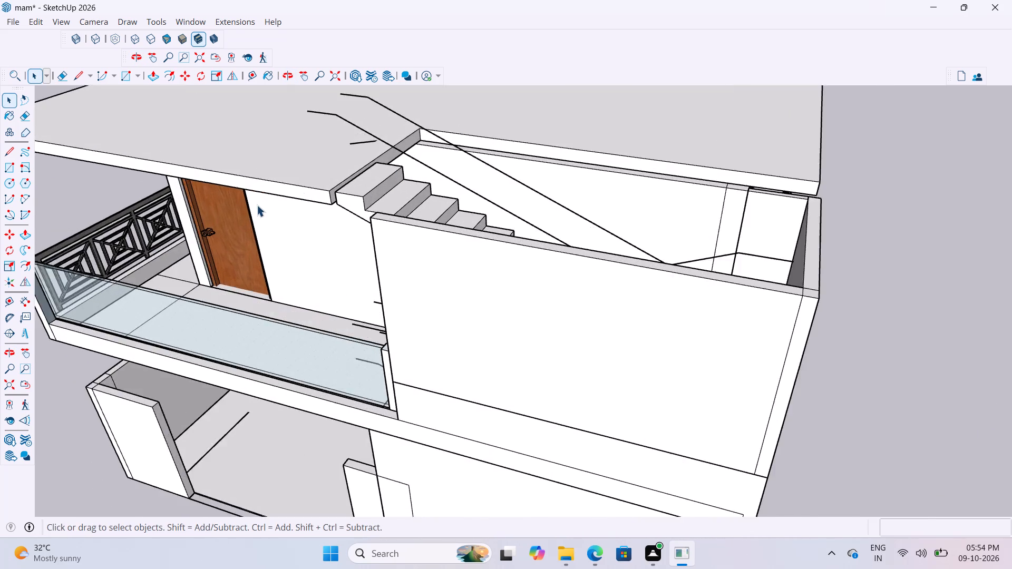
scroll(257, 205, "up", 7)
middle_click_drag(455, 164, 524, 169)
scroll(528, 160, "up", 8)
middle_click_drag(528, 160, 454, 197)
scroll(471, 264, "down", 9)
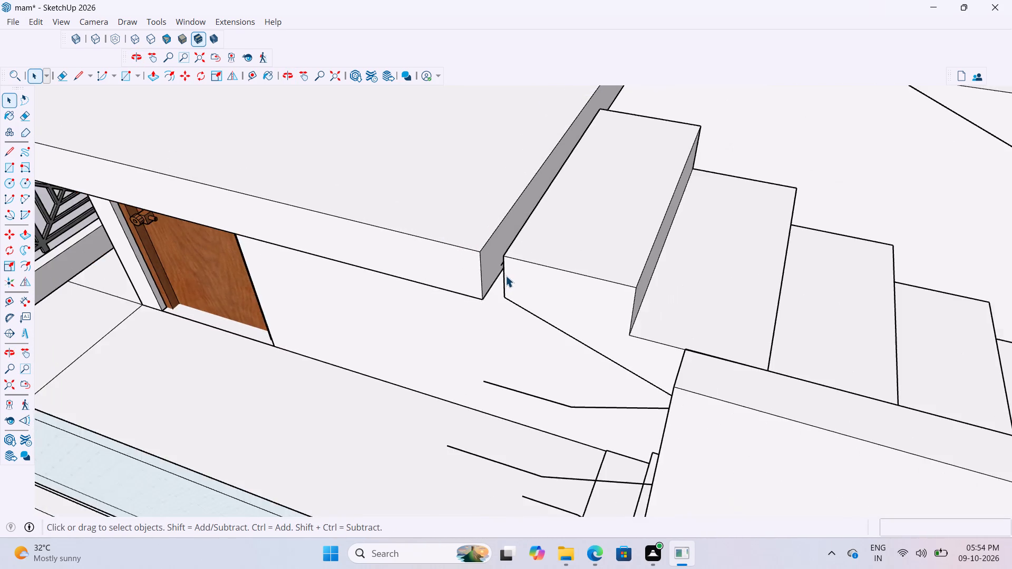
scroll(505, 276, "down", 11)
scroll(543, 220, "up", 11)
double_click(510, 245)
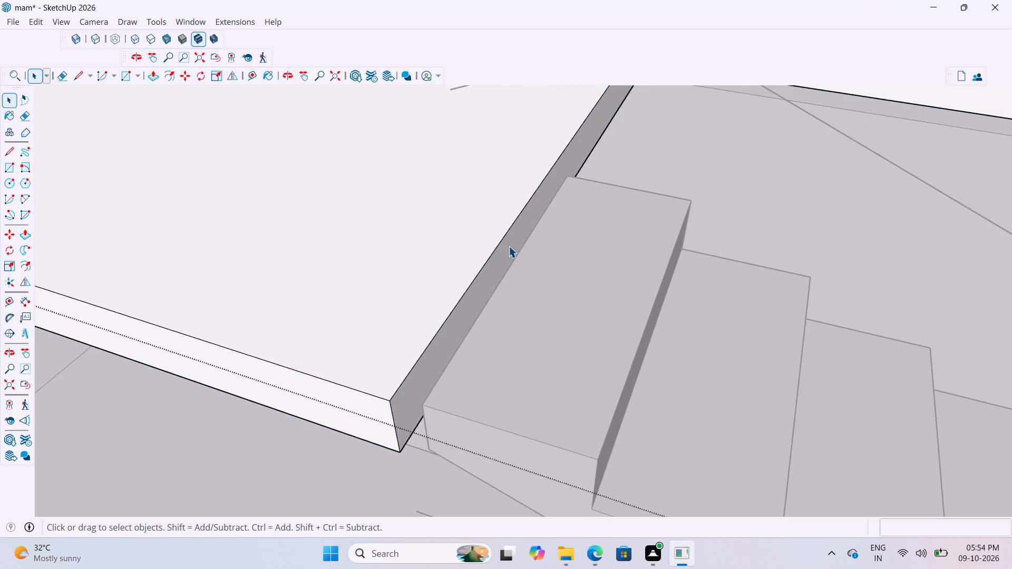
scroll(509, 246, "down", 5)
scroll(538, 241, "down", 20)
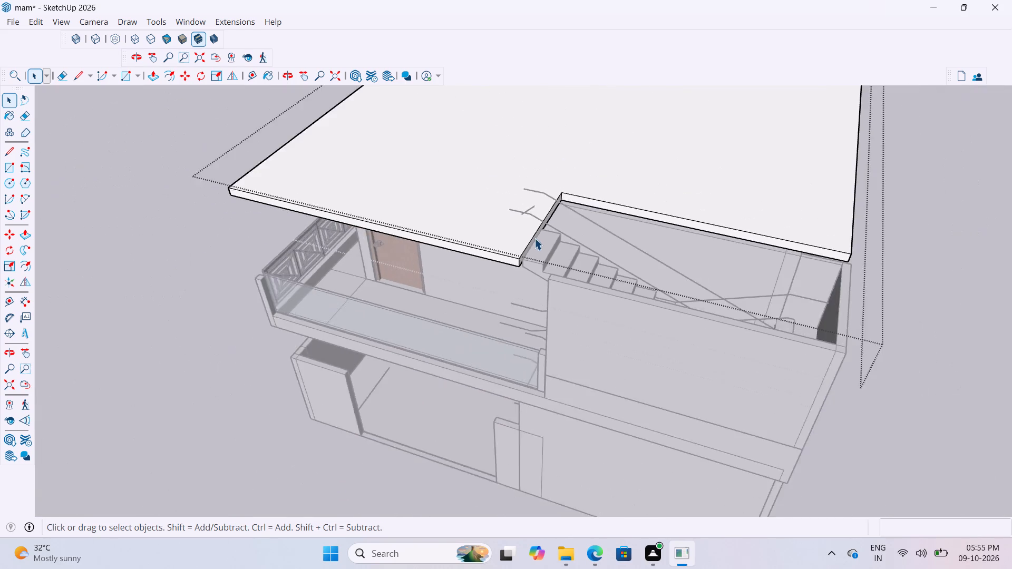
scroll(534, 238, "down", 5)
left_click(268, 319)
Select the faces of the balcony glass railing's end post beside the stairwell's outer wall.
scroll(402, 293, "up", 8)
middle_click_drag(576, 315, 708, 287)
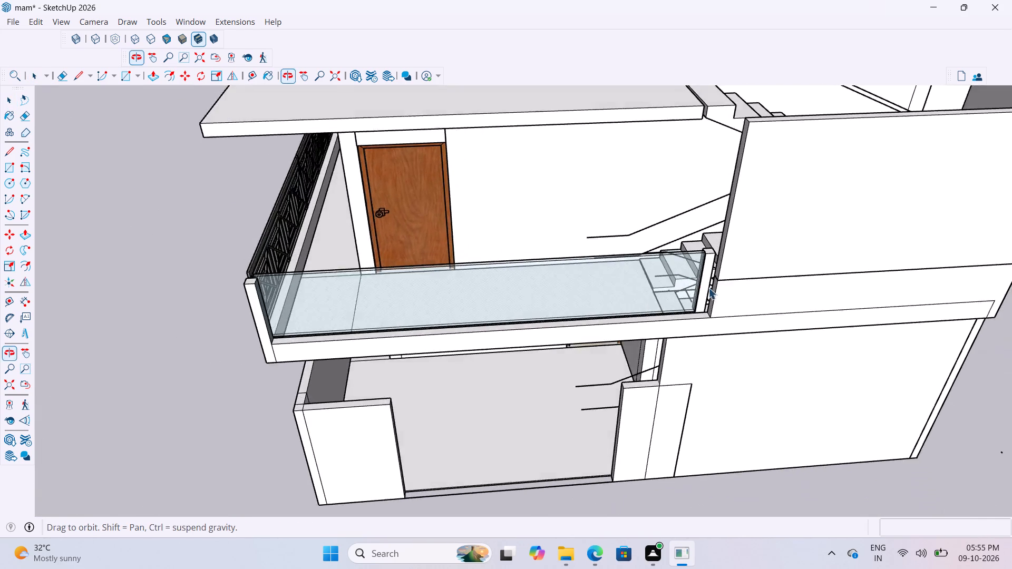
scroll(715, 295, "up", 10)
middle_click_drag(688, 216, 1011, 280)
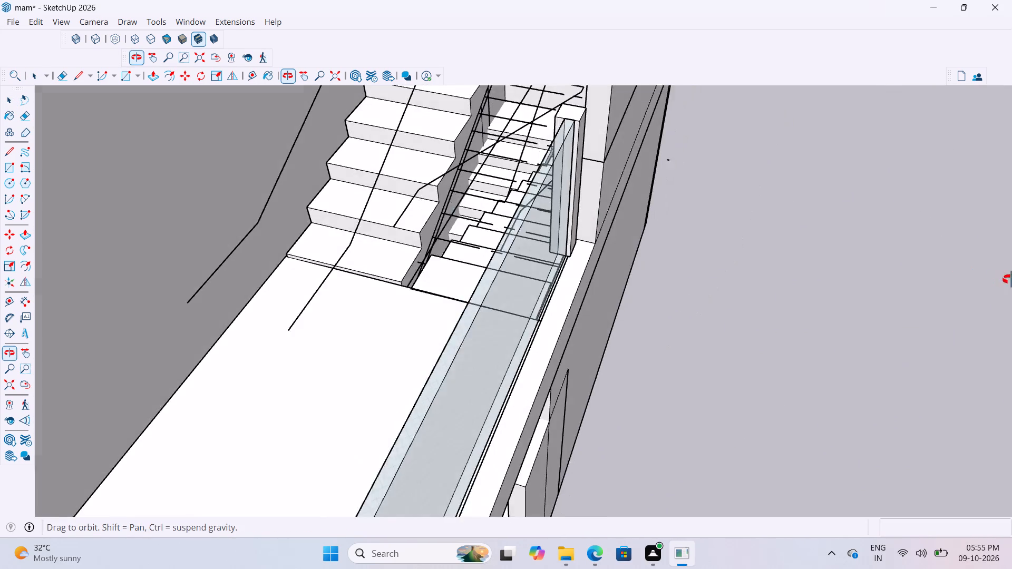
middle_click_drag(1011, 280, 1011, 278)
scroll(537, 93, "up", 4)
scroll(596, 172, "up", 3)
scroll(601, 184, "down", 3)
double_click(600, 144)
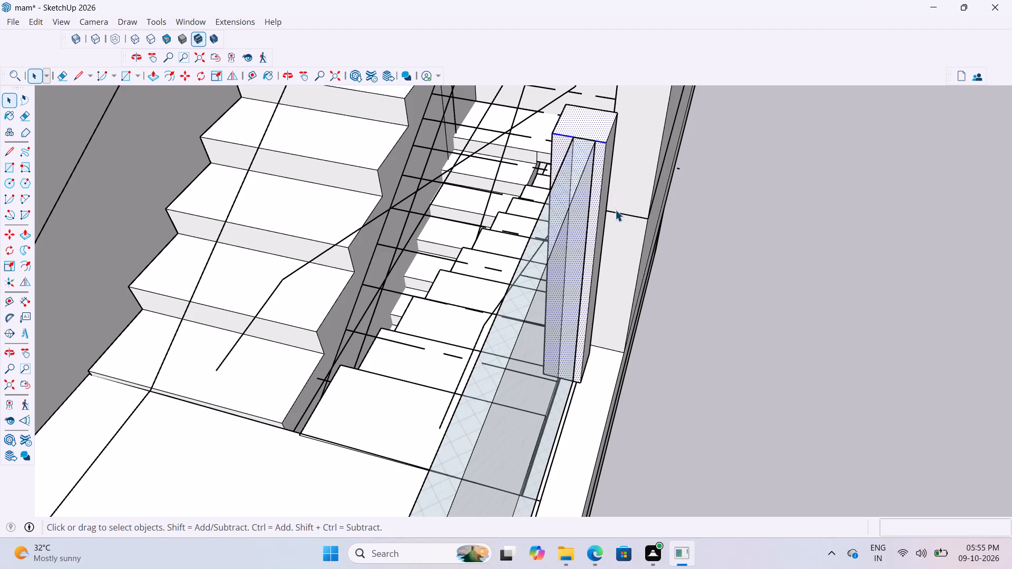
scroll(615, 215, "up", 2)
middle_click_drag(595, 211, 513, 192)
left_click(587, 212, "ctrl")
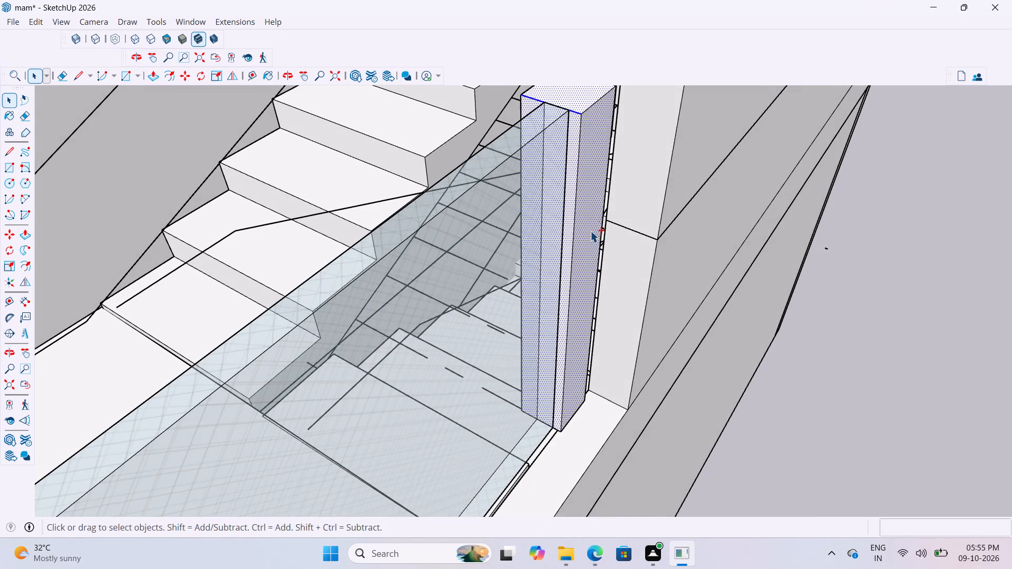
scroll(588, 234, "down", 3, "ctrl")
middle_click_drag(541, 163, 560, 245, "ctrl")
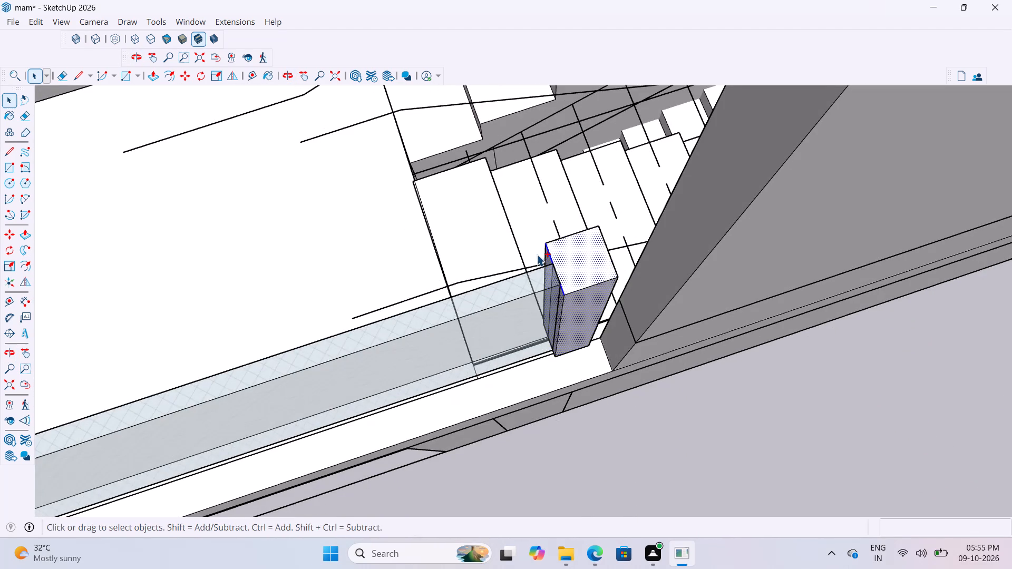
middle_click_drag(399, 330, 541, 381, "ctrl")
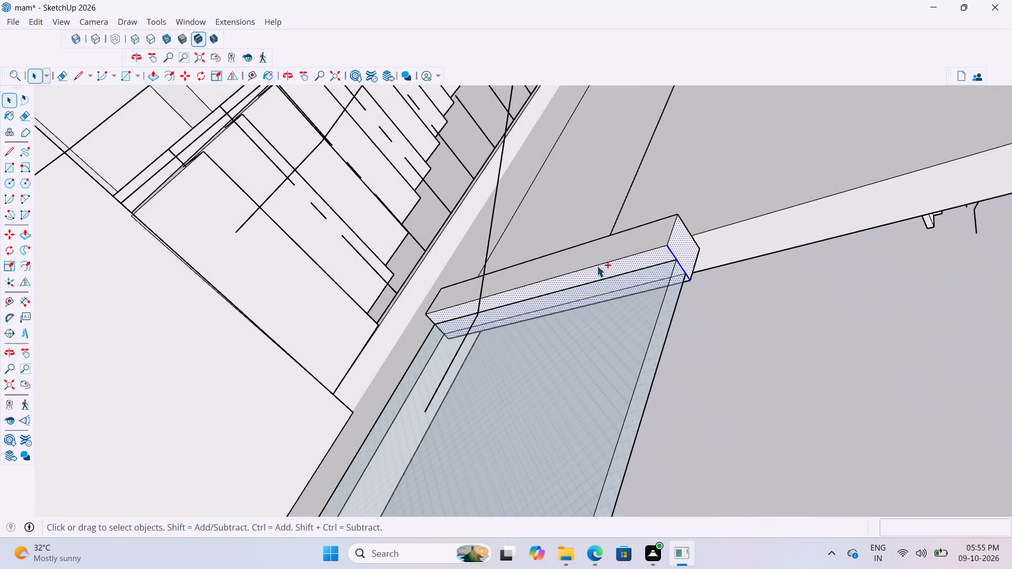
left_click(600, 253, "ctrl")
scroll(619, 262, "up", 7, "ctrl")
scroll(340, 241, "down", 5, "ctrl")
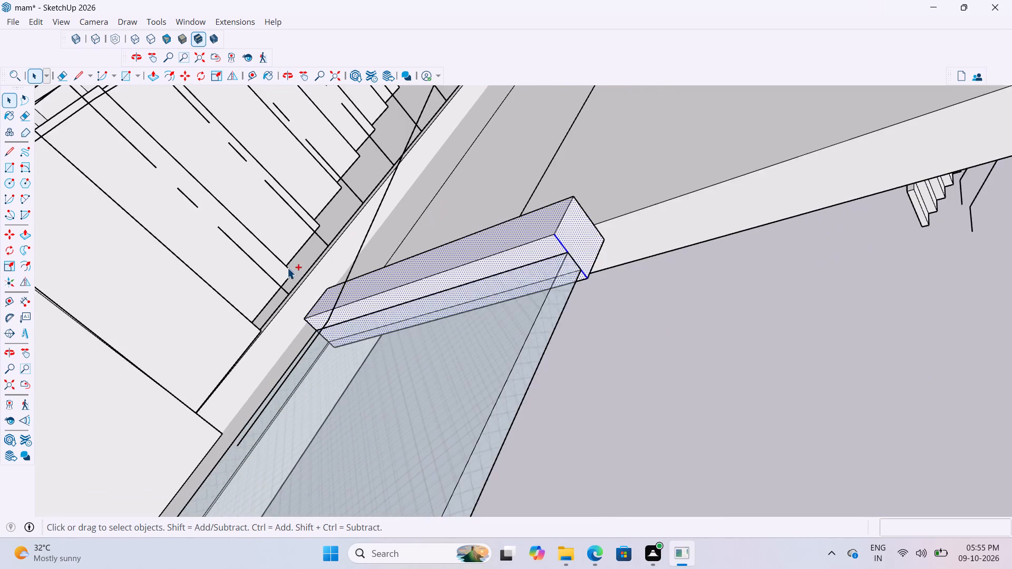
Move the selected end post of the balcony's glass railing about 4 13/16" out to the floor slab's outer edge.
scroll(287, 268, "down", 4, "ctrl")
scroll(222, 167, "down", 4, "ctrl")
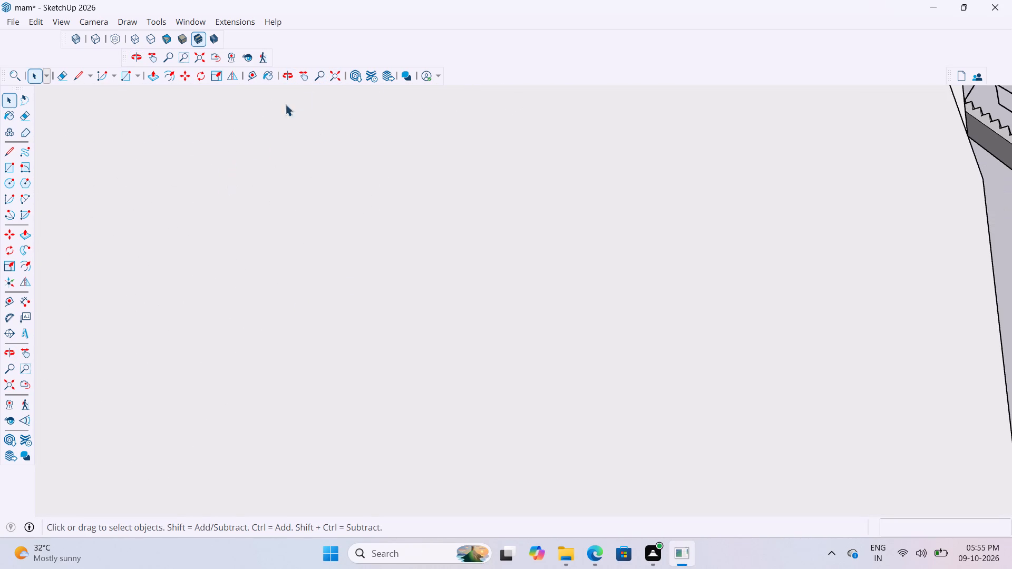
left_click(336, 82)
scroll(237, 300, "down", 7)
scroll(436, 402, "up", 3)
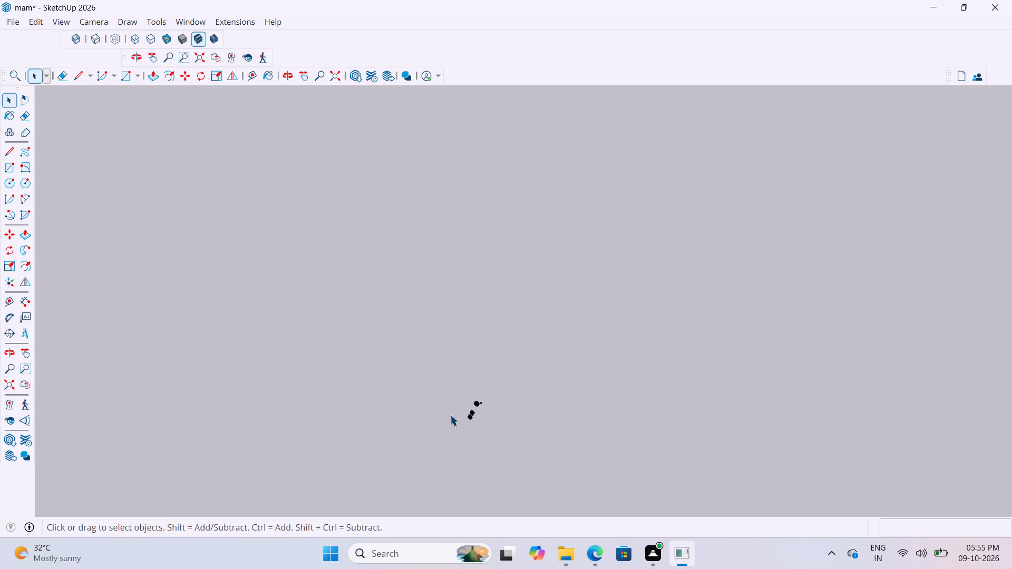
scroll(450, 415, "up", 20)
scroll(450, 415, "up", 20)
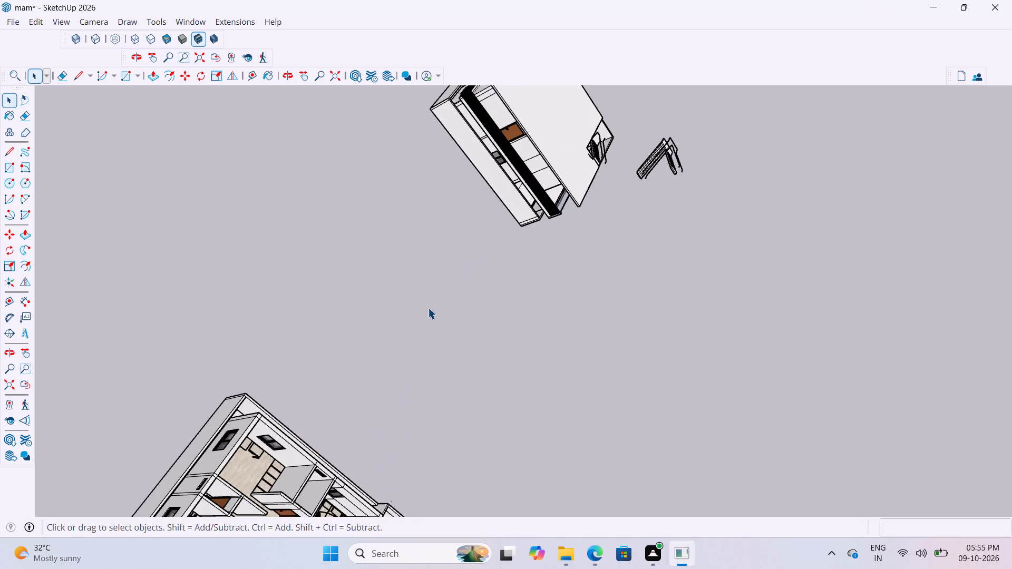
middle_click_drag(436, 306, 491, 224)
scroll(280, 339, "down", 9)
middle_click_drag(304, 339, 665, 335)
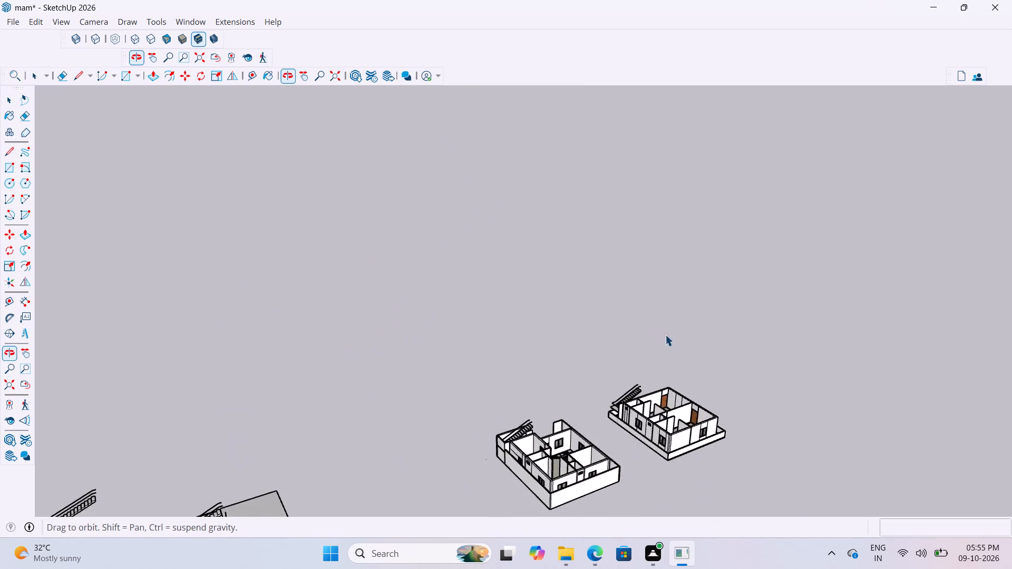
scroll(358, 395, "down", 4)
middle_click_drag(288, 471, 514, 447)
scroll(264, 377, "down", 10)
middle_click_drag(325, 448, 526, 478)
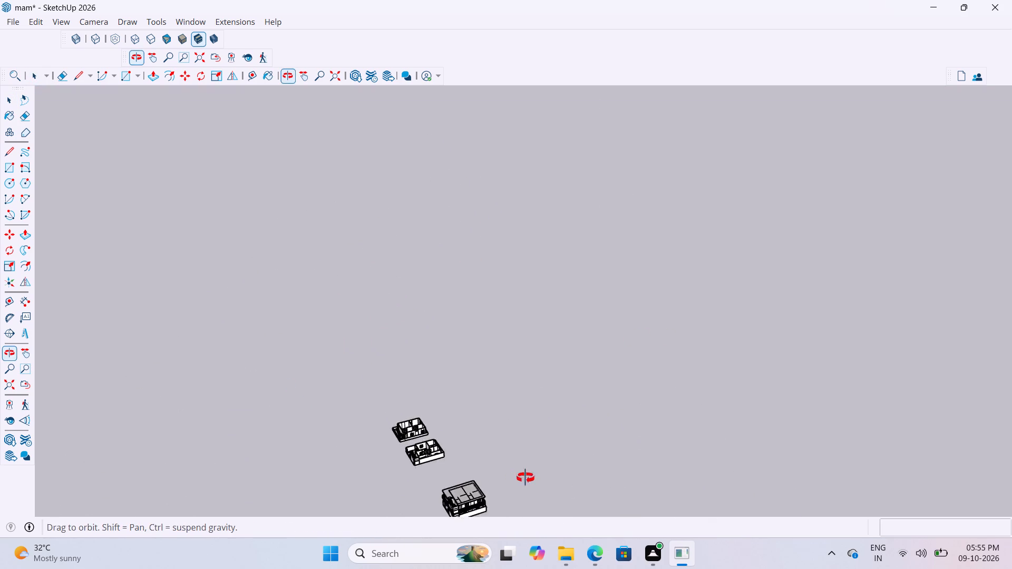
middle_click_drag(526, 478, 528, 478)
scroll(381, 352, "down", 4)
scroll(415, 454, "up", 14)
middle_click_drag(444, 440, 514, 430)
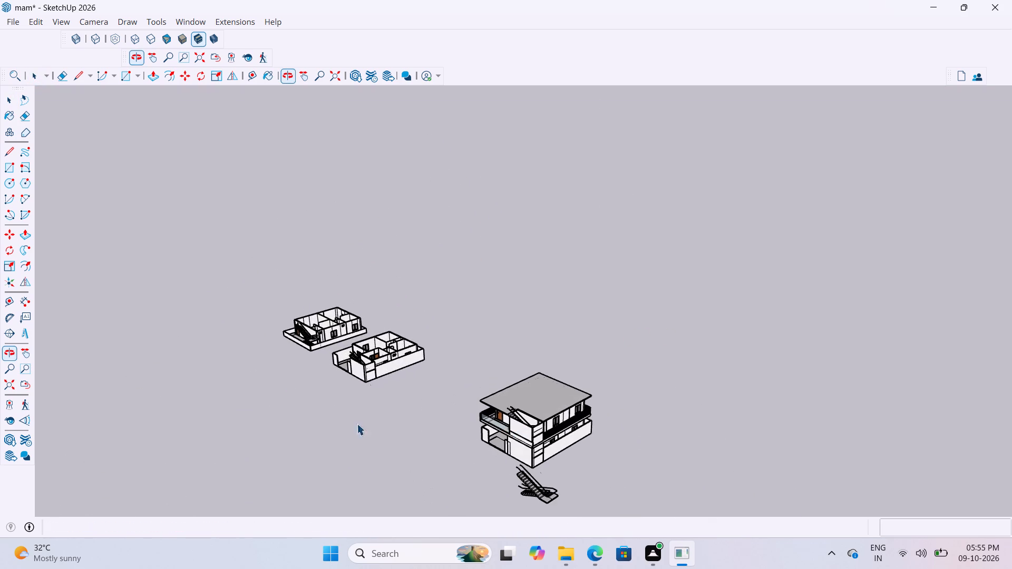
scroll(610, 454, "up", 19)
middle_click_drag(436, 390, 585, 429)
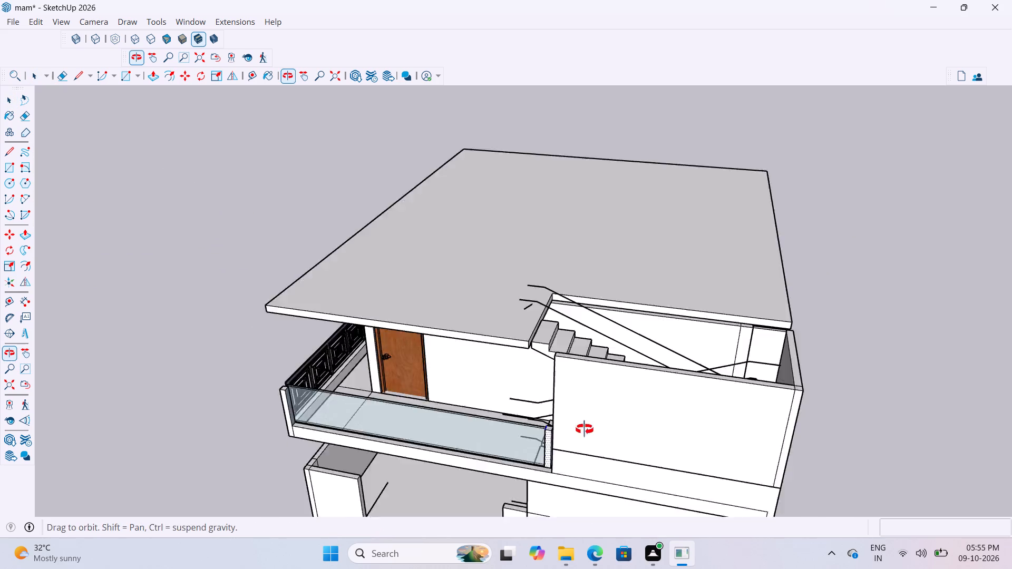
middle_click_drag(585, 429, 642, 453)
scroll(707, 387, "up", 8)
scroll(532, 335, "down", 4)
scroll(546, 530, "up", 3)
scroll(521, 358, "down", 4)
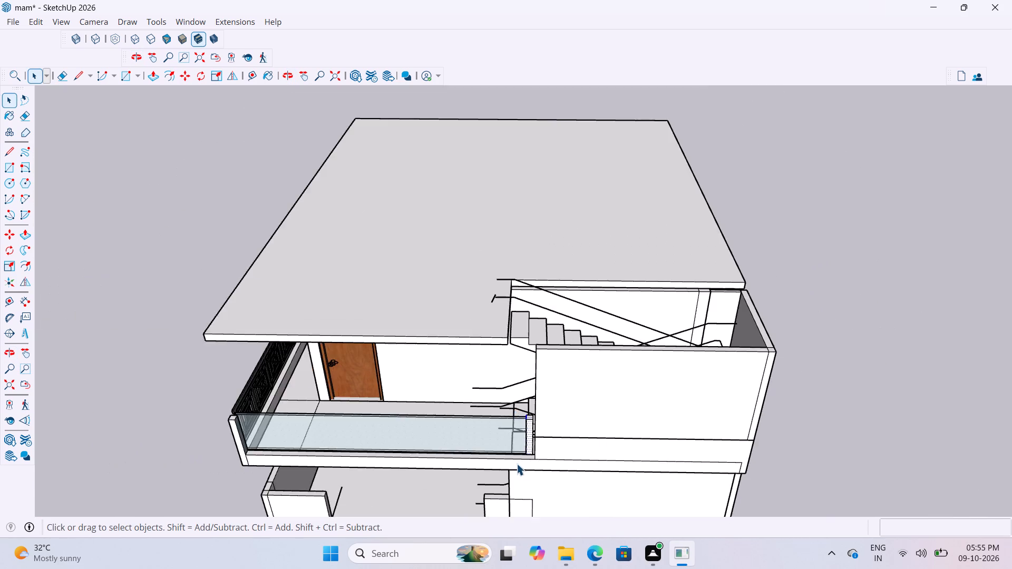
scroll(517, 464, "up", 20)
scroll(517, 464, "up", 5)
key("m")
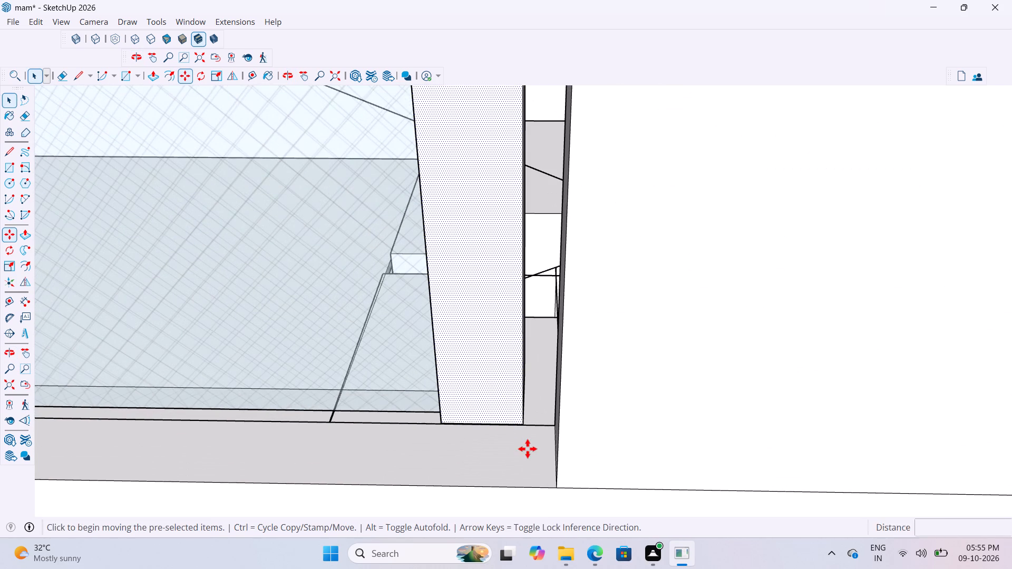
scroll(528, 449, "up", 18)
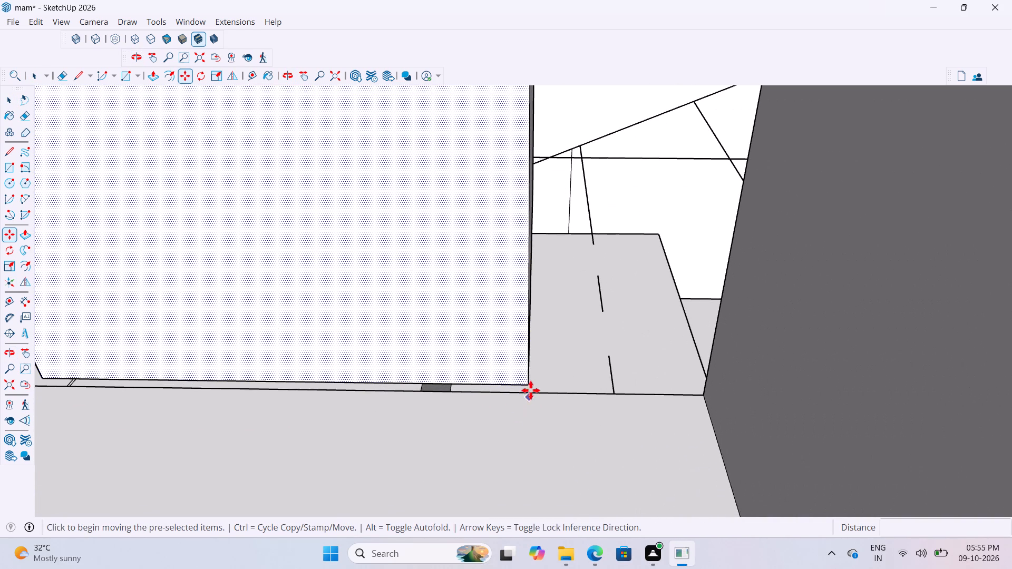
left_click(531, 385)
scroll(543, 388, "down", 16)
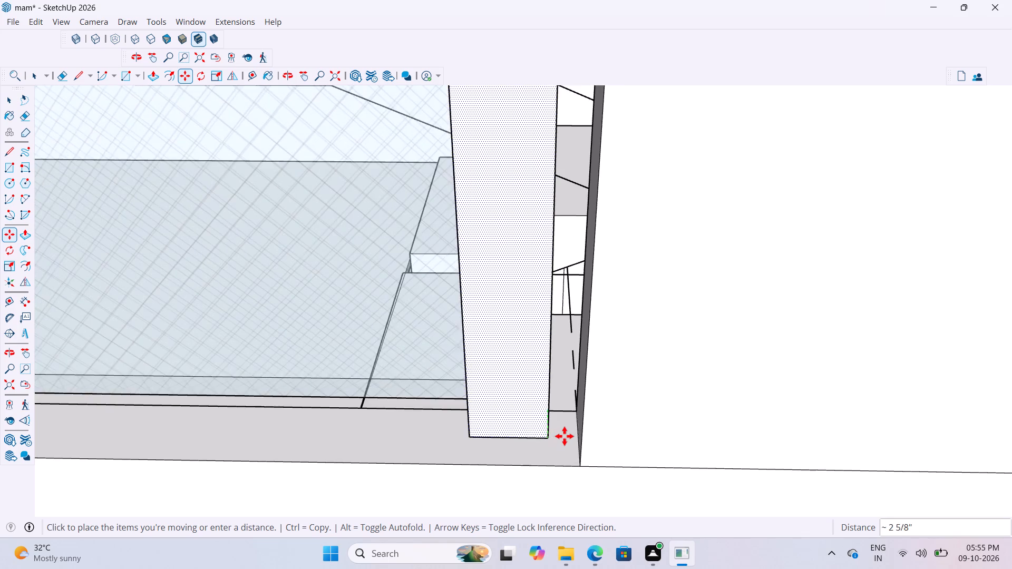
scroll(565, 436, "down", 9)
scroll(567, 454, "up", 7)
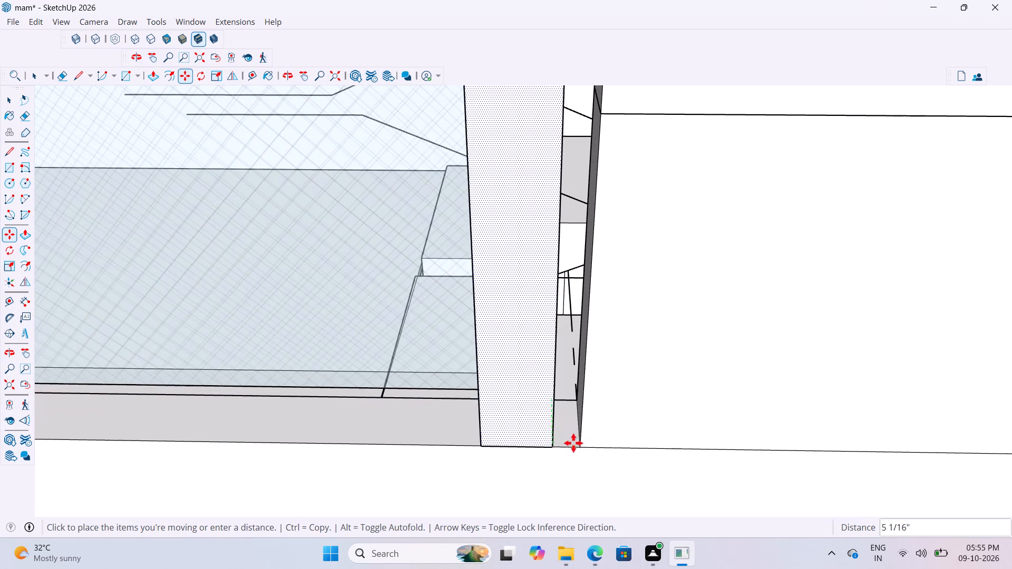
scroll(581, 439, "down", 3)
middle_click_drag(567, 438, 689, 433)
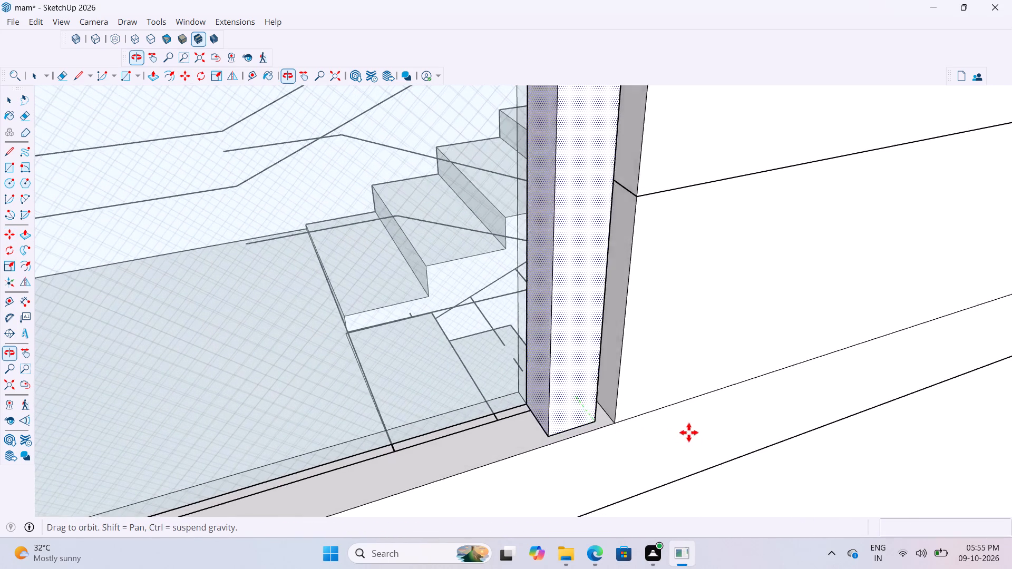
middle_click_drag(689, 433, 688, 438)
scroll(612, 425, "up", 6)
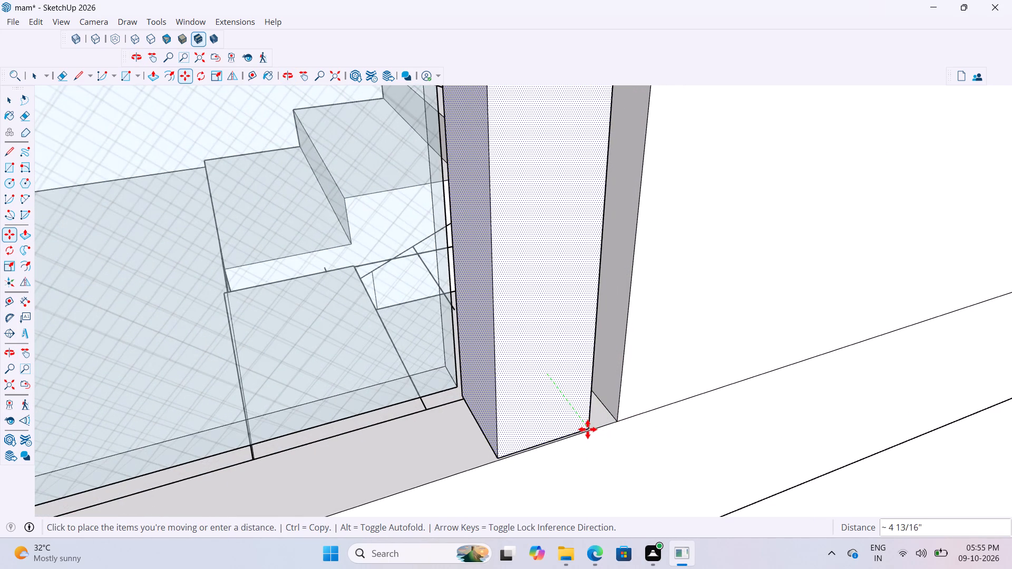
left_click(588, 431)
Examine how the moved end post sits beside the glass panel, the stairwell wall and the slab's outer edge.
scroll(597, 456, "down", 12)
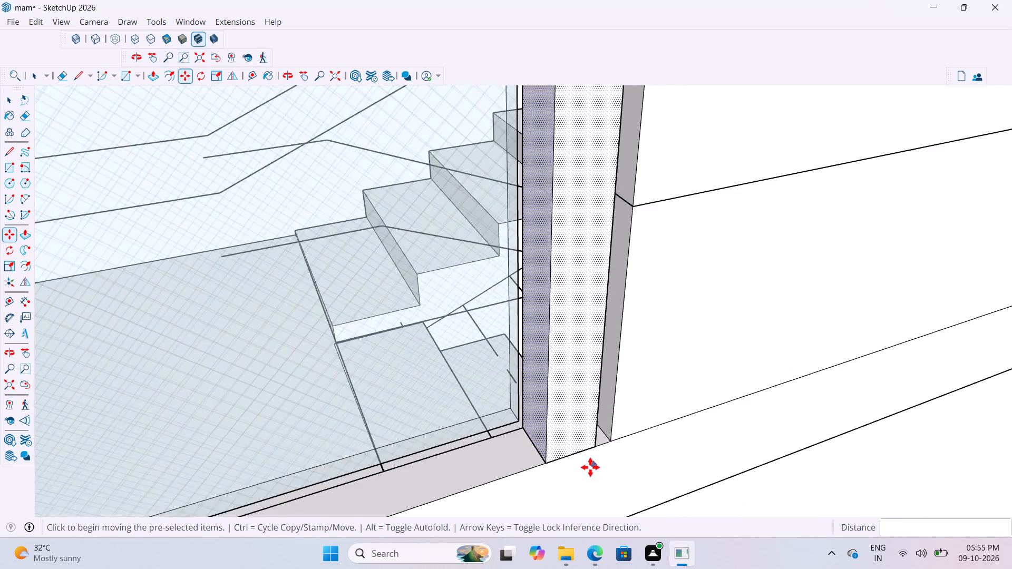
scroll(590, 467, "down", 6)
middle_click_drag(589, 362, 737, 397)
scroll(649, 278, "up", 3)
middle_click_drag(615, 263, 707, 281)
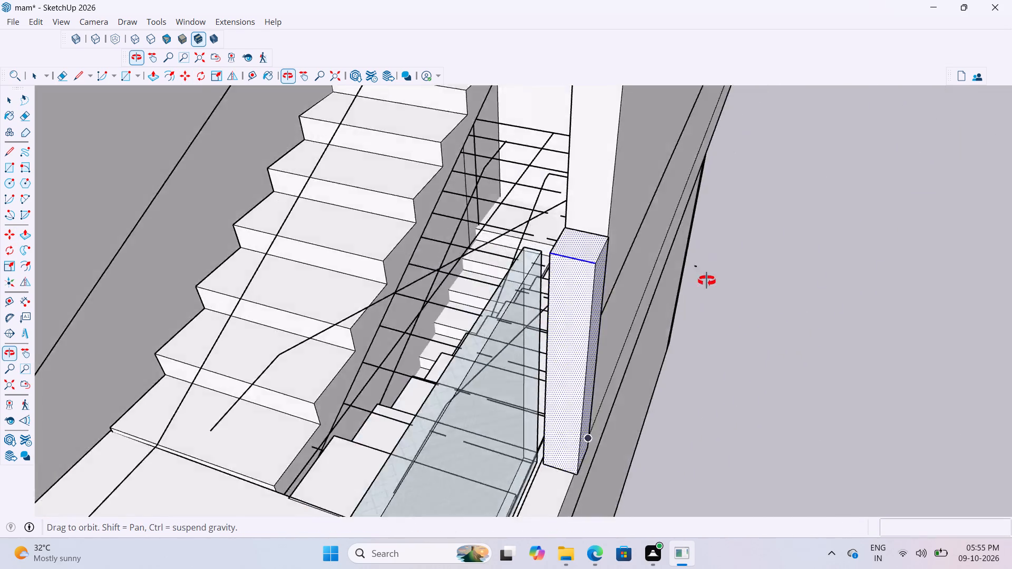
middle_click_drag(707, 281, 484, 332)
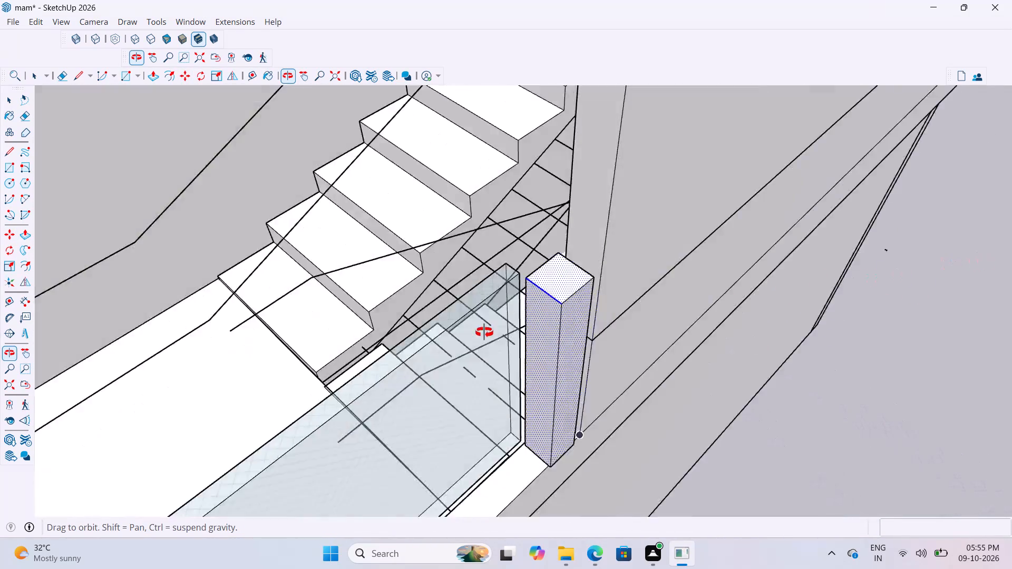
middle_click_drag(484, 332, 379, 328)
scroll(464, 241, "down", 20)
scroll(464, 241, "down", 1)
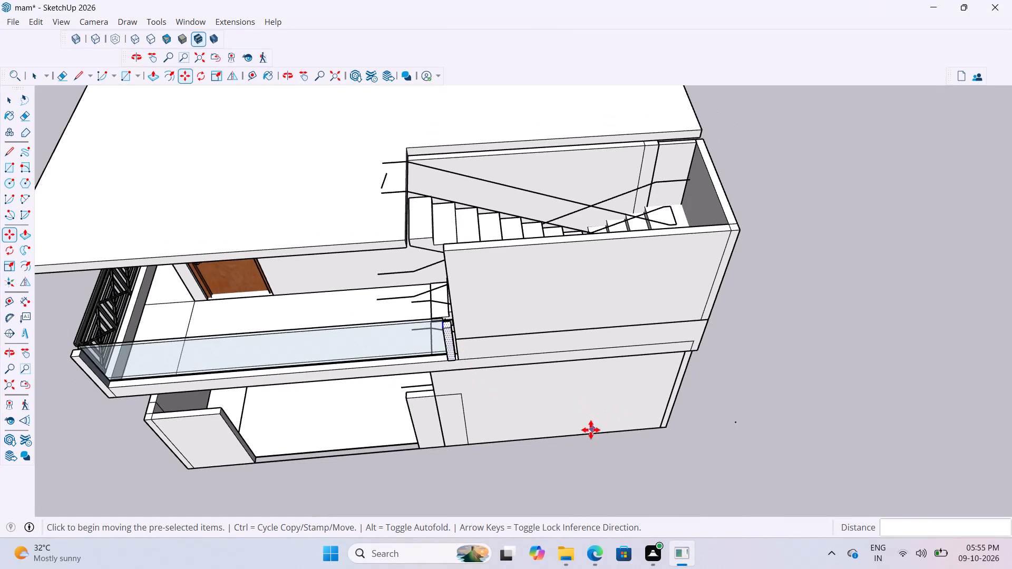
key("space")
key("space")
left_click(556, 451)
Push the top face of the glass railing's end post down about 3' 1 11/16", to the balcony slab's edge level.
scroll(465, 367, "up", 12)
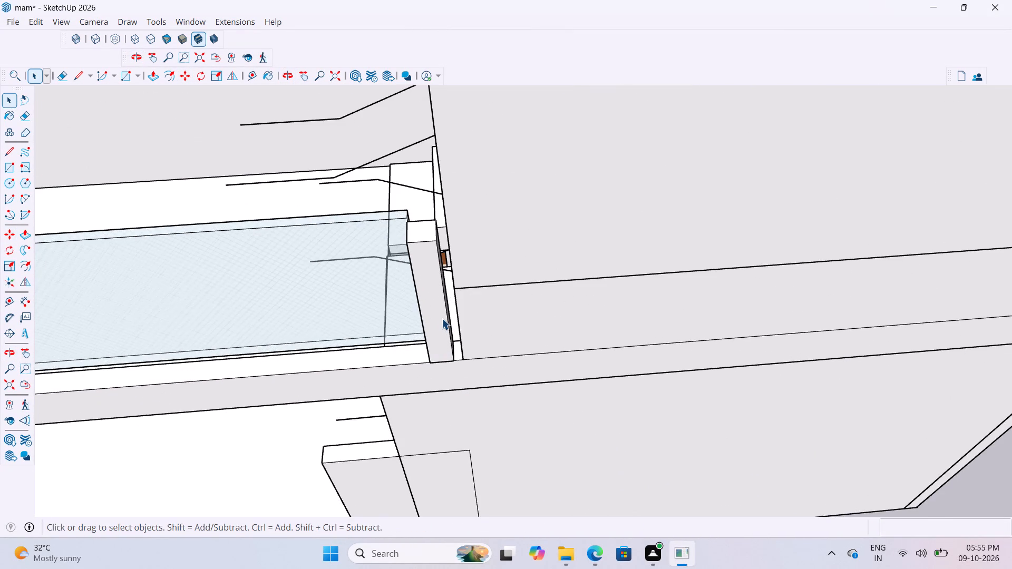
left_click(442, 318)
middle_click_drag(434, 231, 367, 270)
scroll(435, 231, "up", 1)
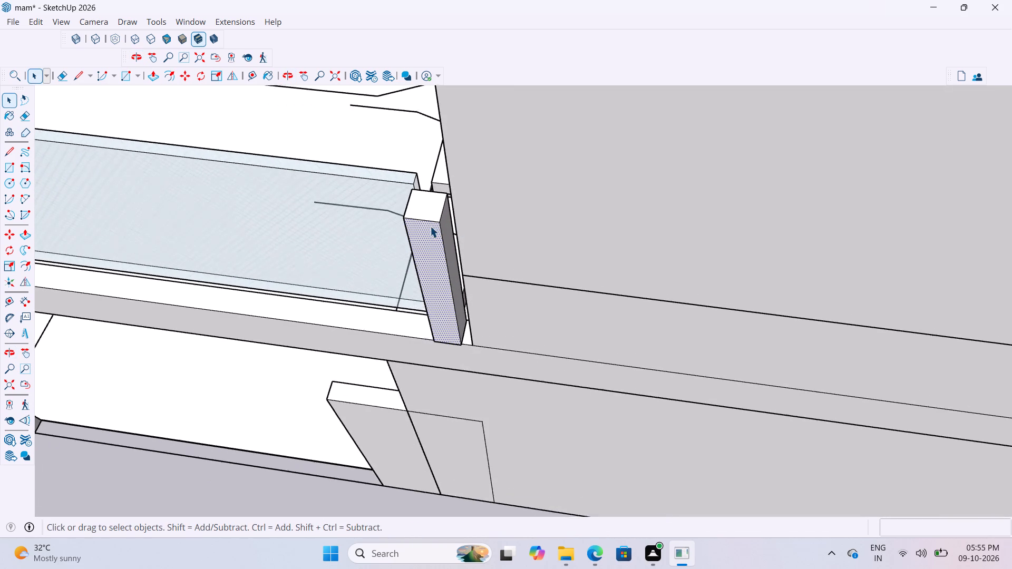
scroll(430, 226, "up", 9)
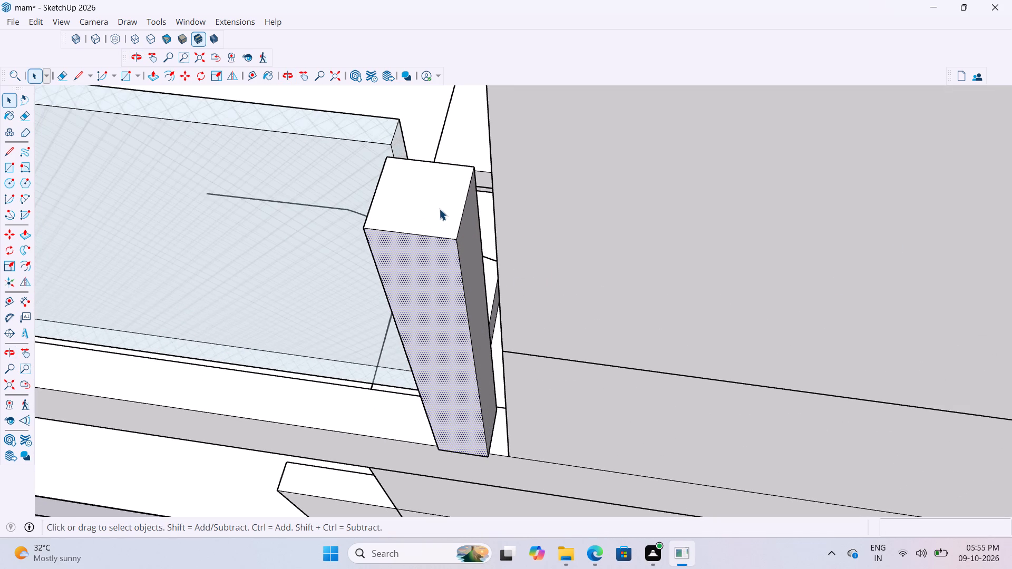
double_click(439, 226)
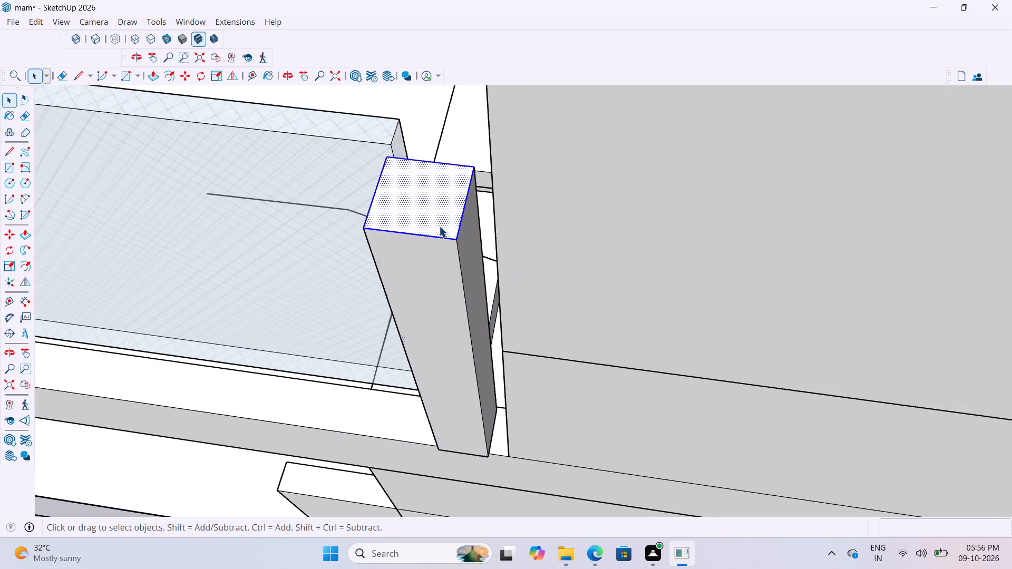
double_click(439, 226)
key("p")
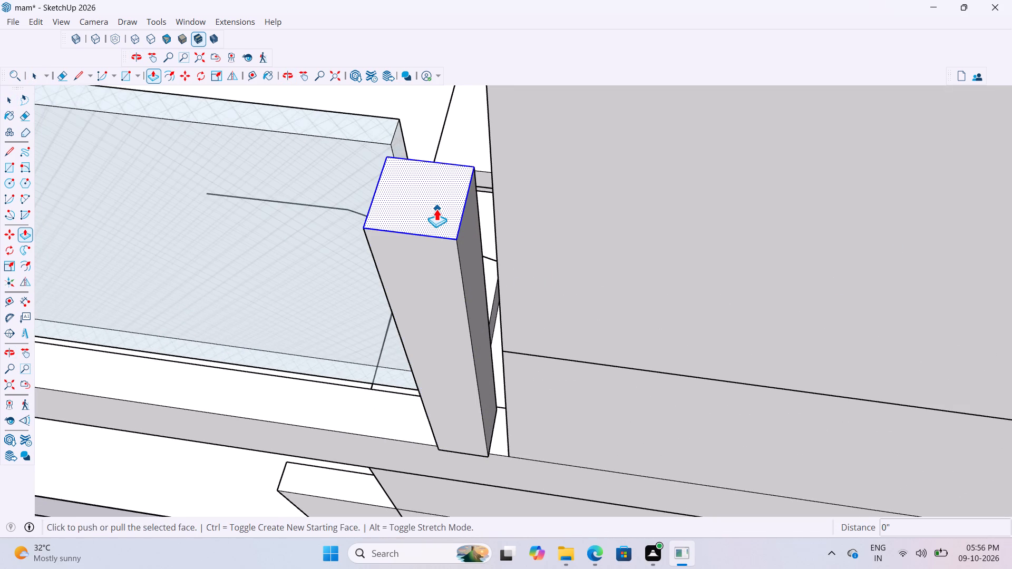
left_click(436, 209)
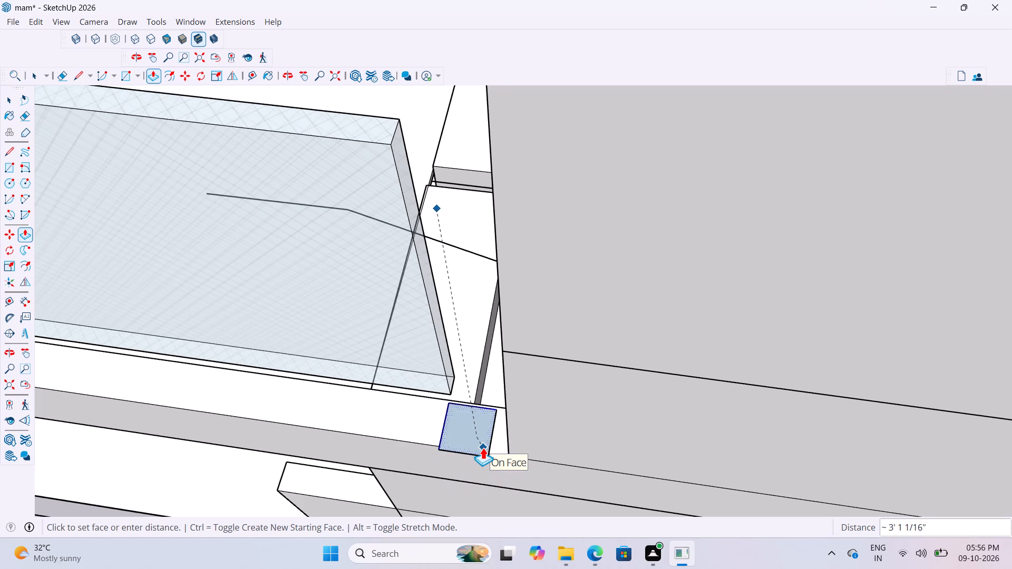
scroll(483, 447, "up", 7)
scroll(514, 378, "down", 4)
scroll(491, 462, "up", 7)
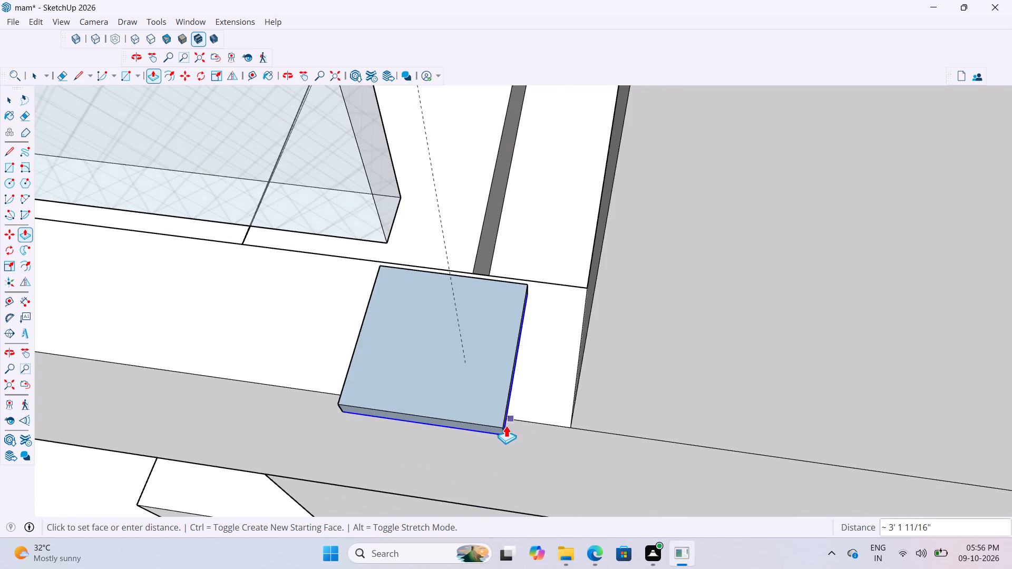
scroll(505, 425, "up", 2)
middle_click_drag(515, 406, 590, 310)
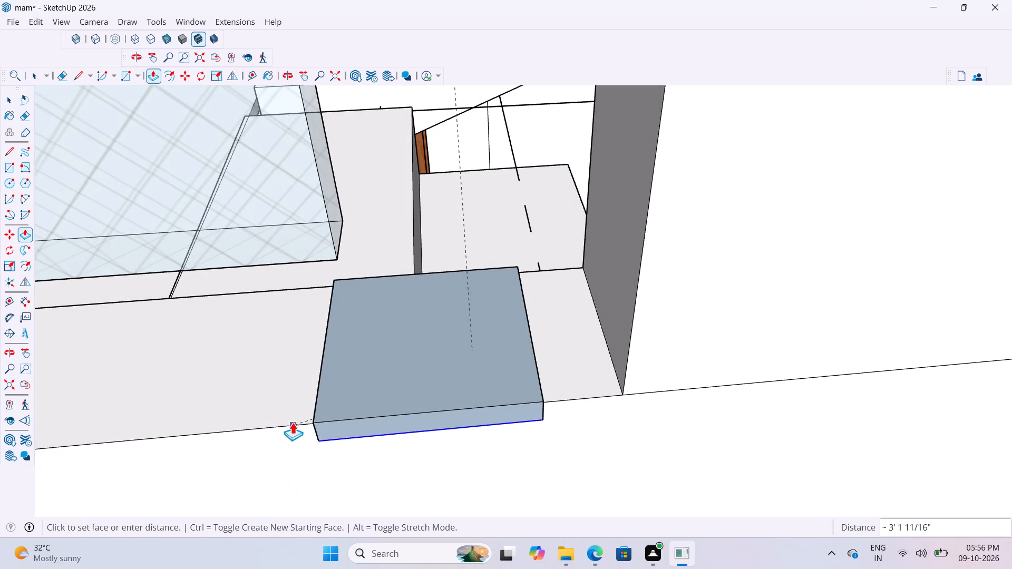
left_click(293, 422)
scroll(401, 372, "down", 13)
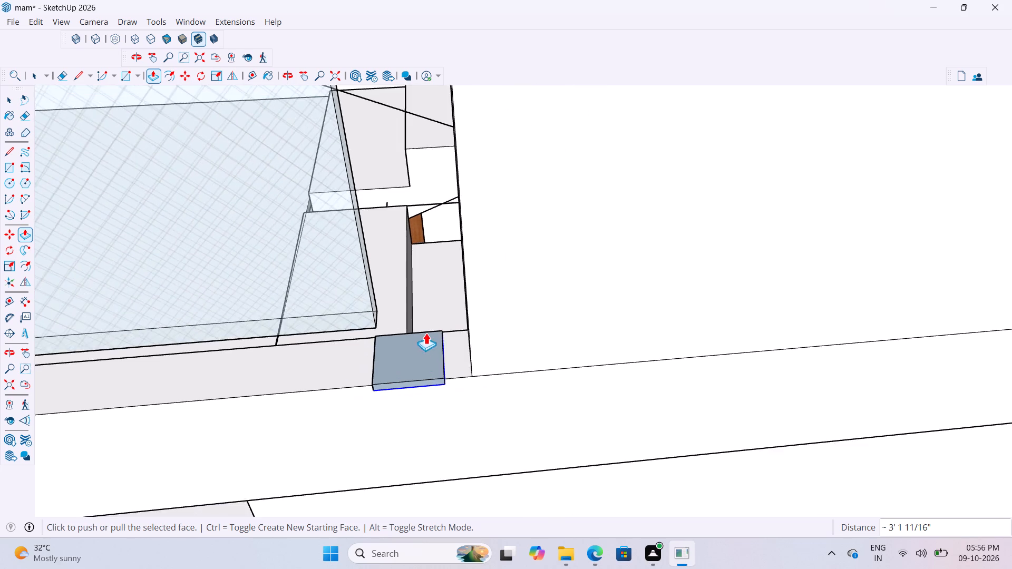
scroll(425, 332, "down", 5)
middle_click_drag(424, 351, 304, 368)
scroll(425, 307, "up", 4)
scroll(569, 246, "down", 11)
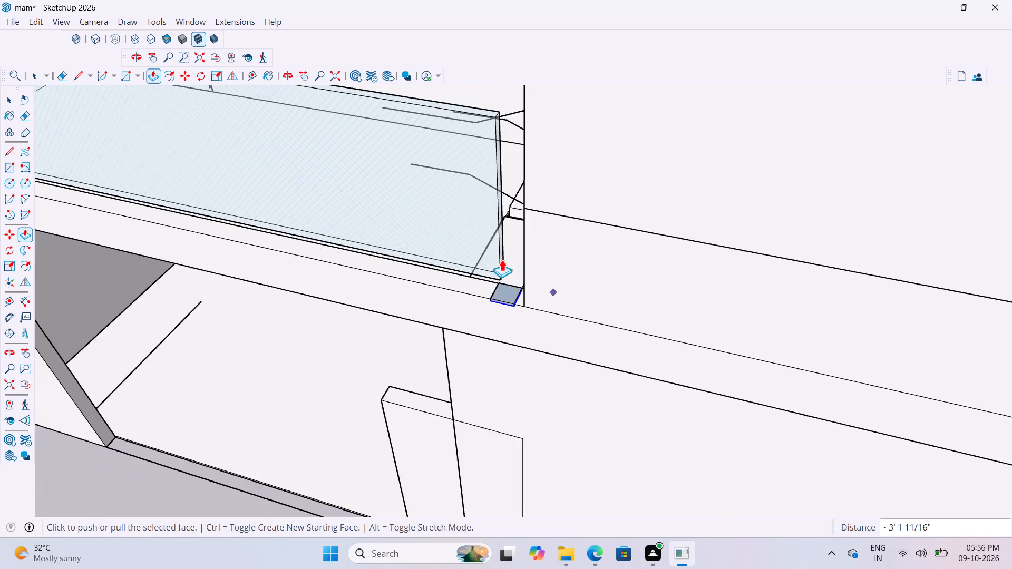
scroll(502, 259, "down", 11)
key("space")
key("space")
left_click(264, 423)
Push the top face of the end post's remaining thin block down about 5/8" to its base, removing the block.
scroll(486, 261, "up", 8)
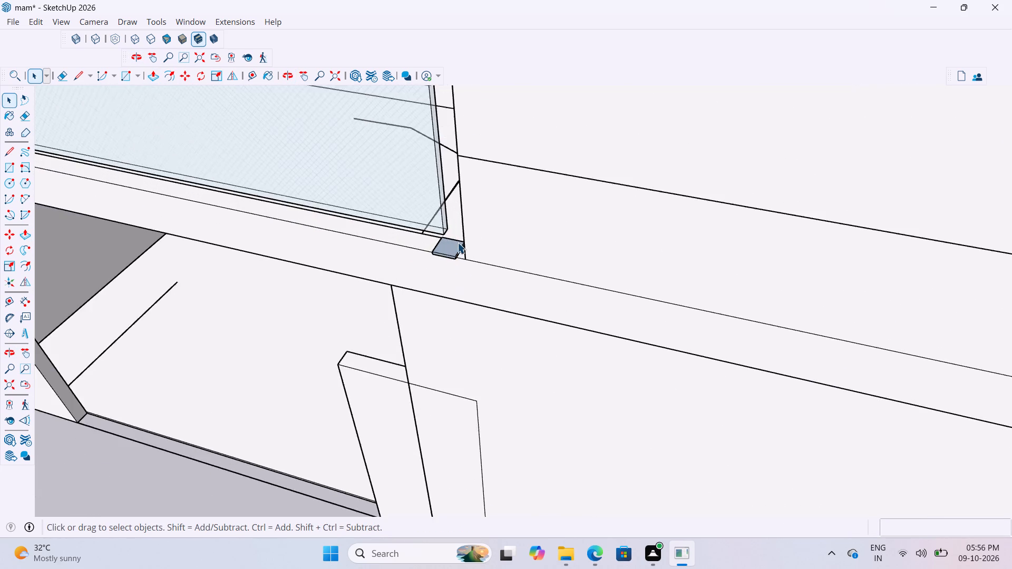
scroll(458, 242, "up", 12)
middle_click_drag(465, 238, 583, 238)
scroll(485, 270, "up", 7)
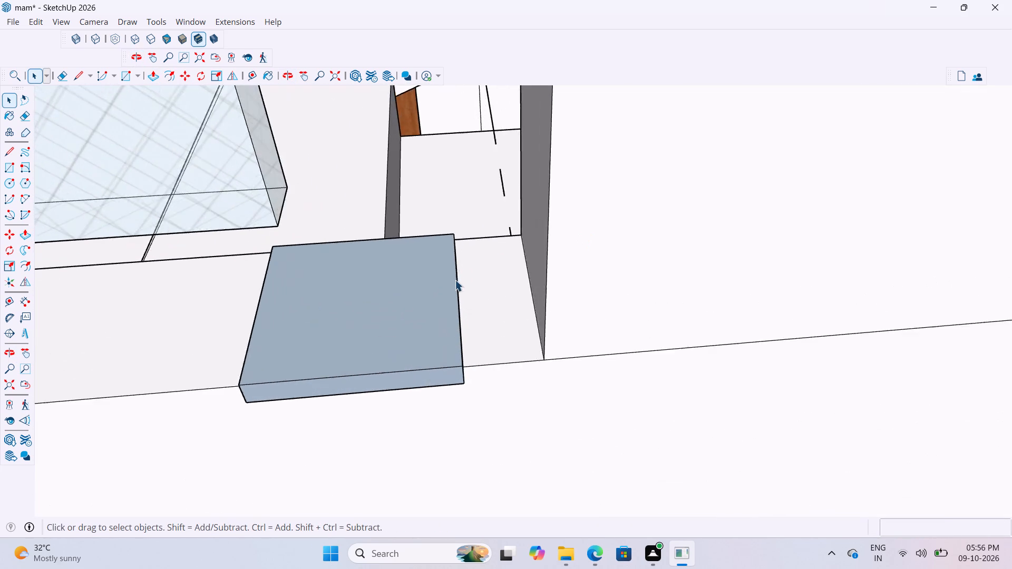
scroll(462, 266, "down", 1)
middle_click_drag(495, 232, 619, 180)
scroll(474, 387, "up", 3)
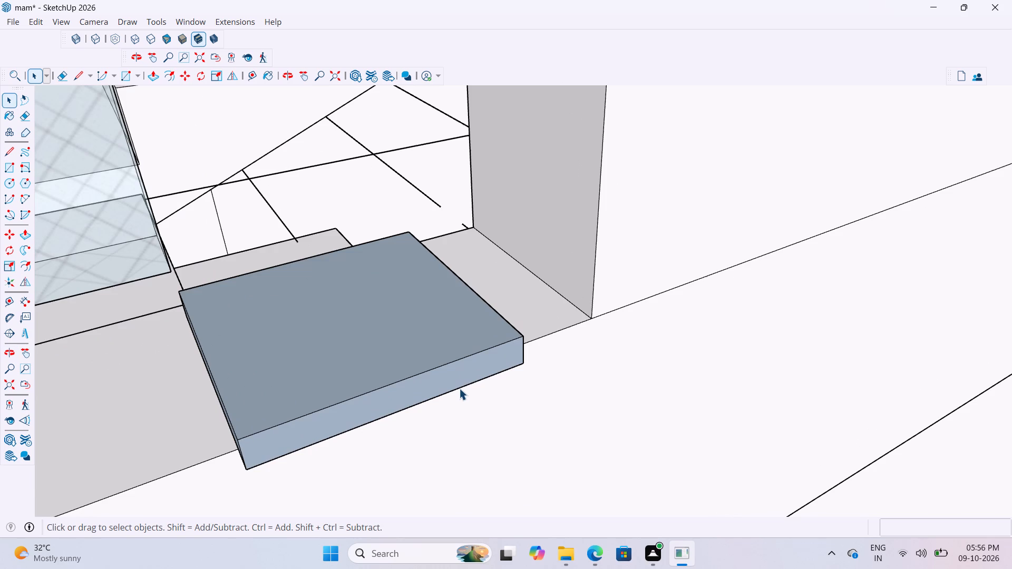
left_click(460, 388)
scroll(478, 335, "down", 4)
middle_click_drag(431, 347, 471, 315)
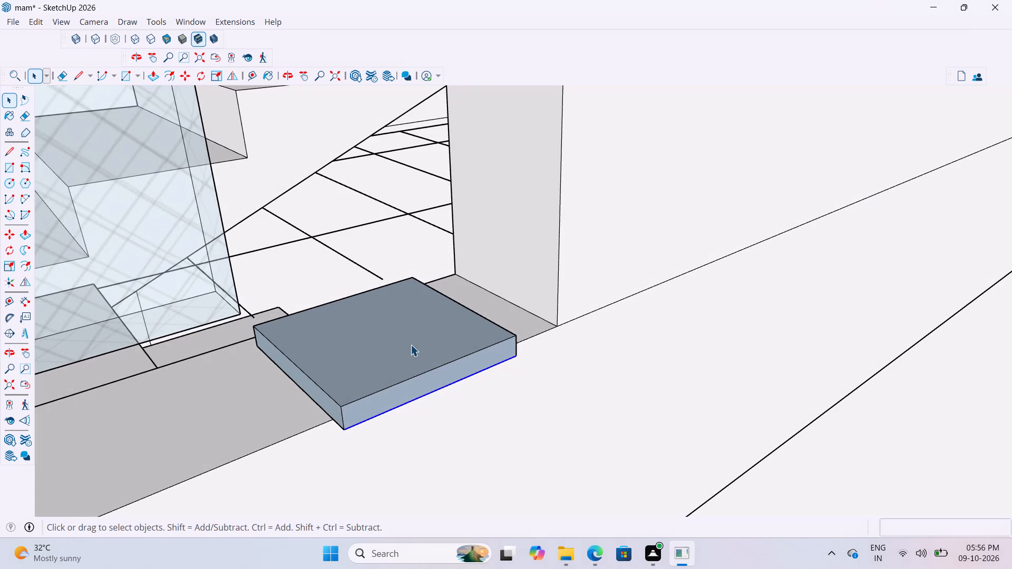
key("p")
key("space")
double_click(410, 341)
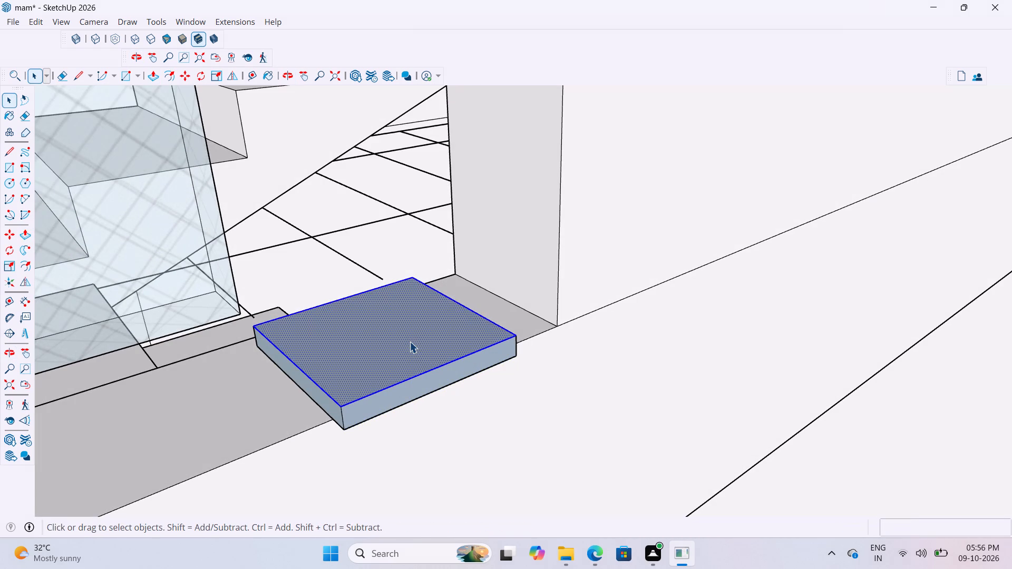
key("p")
left_click(410, 341)
left_click(353, 416)
scroll(353, 416, "down", 4)
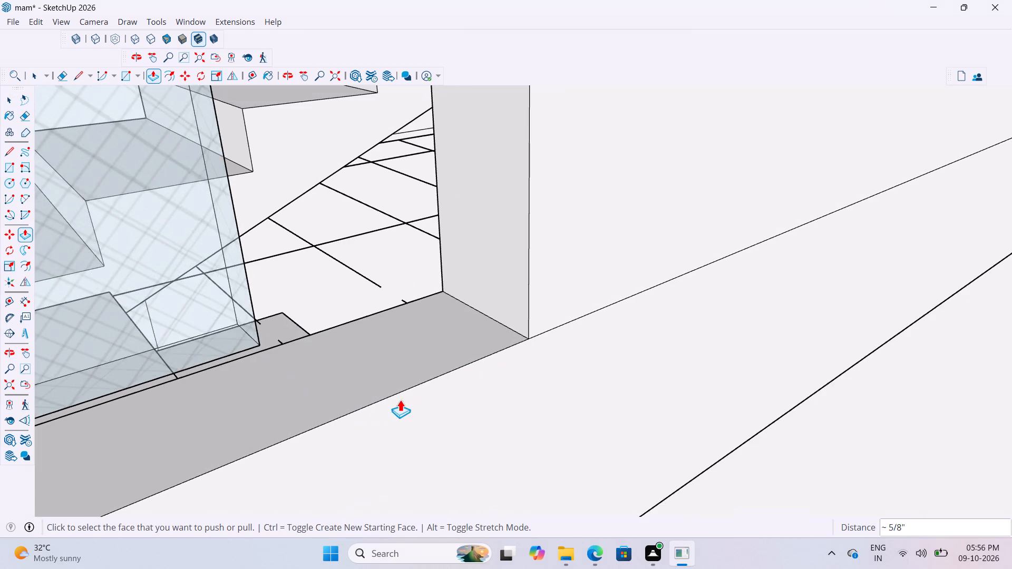
scroll(431, 371, "down", 7)
scroll(526, 369, "down", 1)
middle_click_drag(526, 369, 354, 442)
scroll(418, 359, "down", 7)
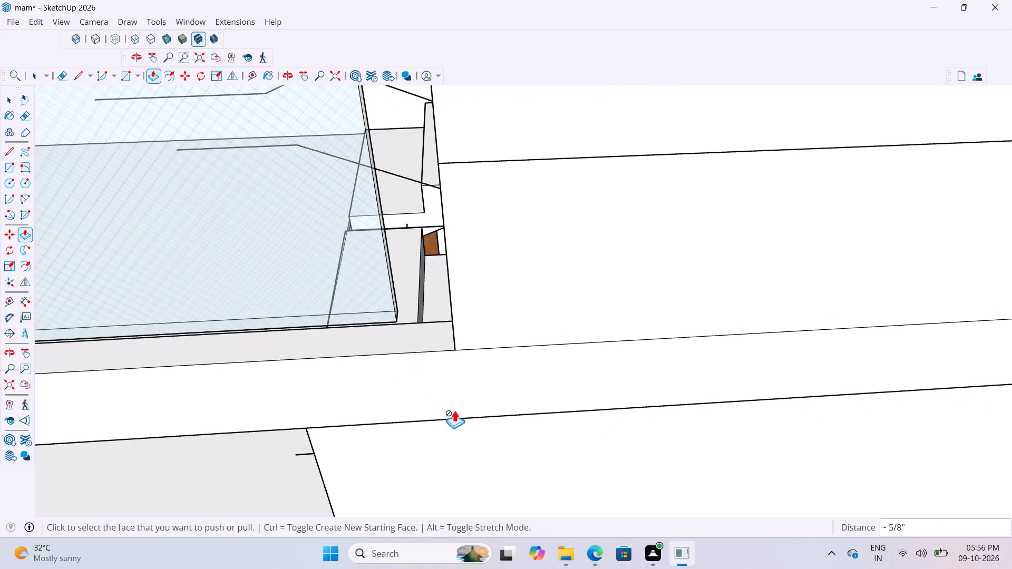
Move the balcony's glass railing panel about 11' 1 15/16" off the balcony, to clear space in front of the ground floor.
scroll(454, 410, "down", 16)
scroll(498, 364, "down", 5)
scroll(256, 386, "up", 3)
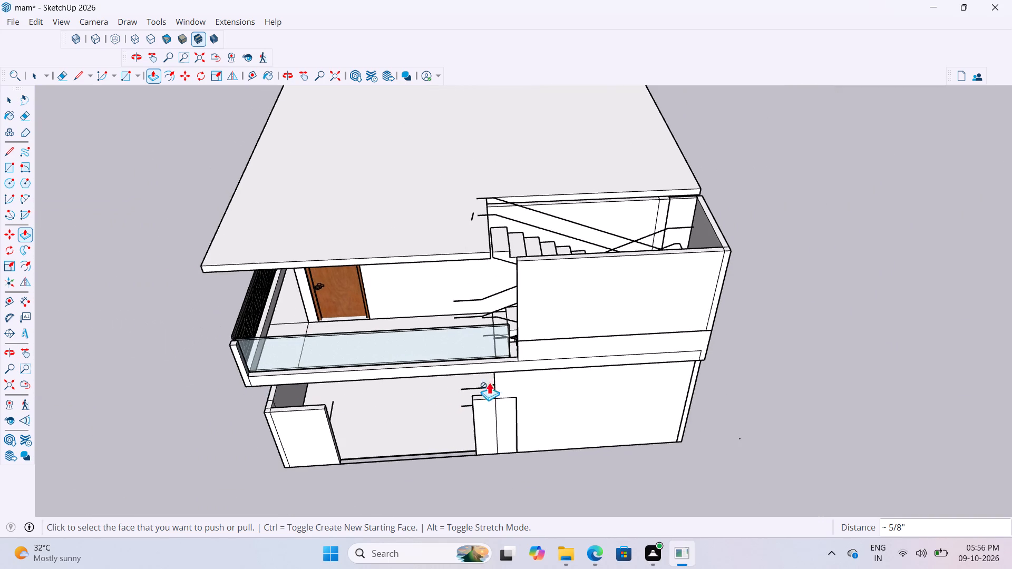
scroll(547, 356, "up", 11)
scroll(585, 337, "down", 9)
scroll(65, 350, "up", 1)
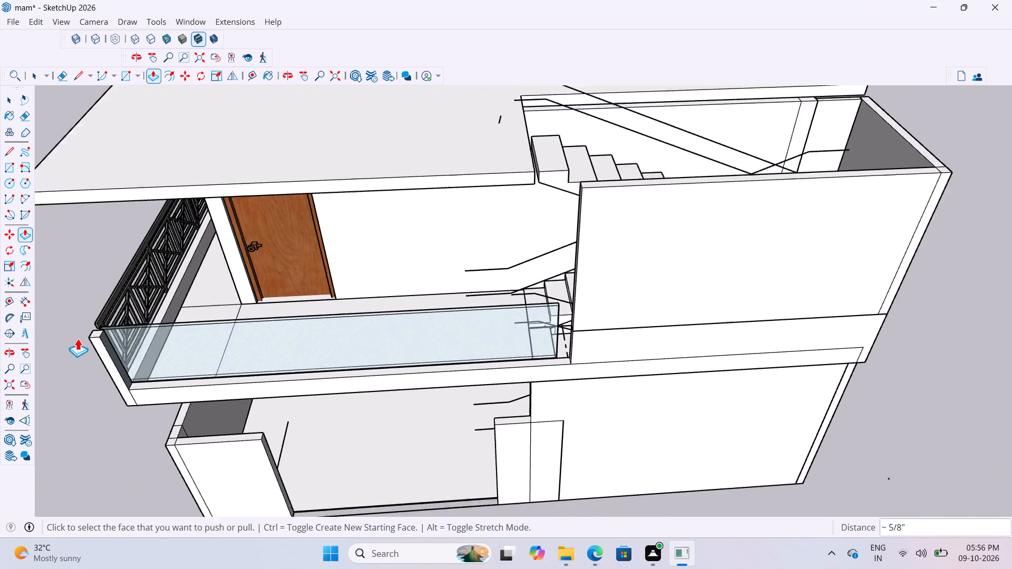
scroll(77, 338, "up", 8)
scroll(147, 298, "down", 5)
key("space")
key("space")
left_click(382, 303)
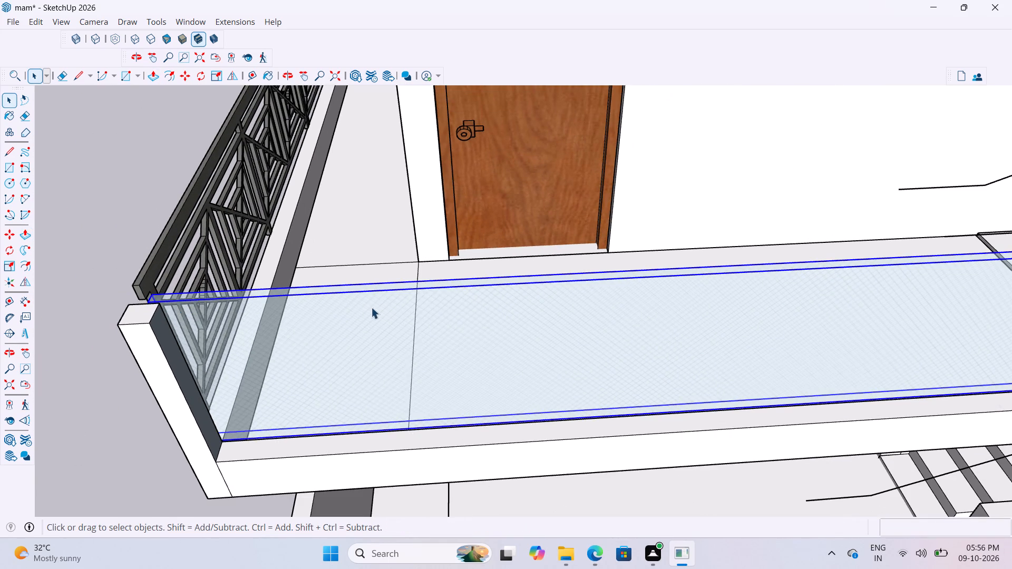
key("m")
scroll(127, 321, "up", 8)
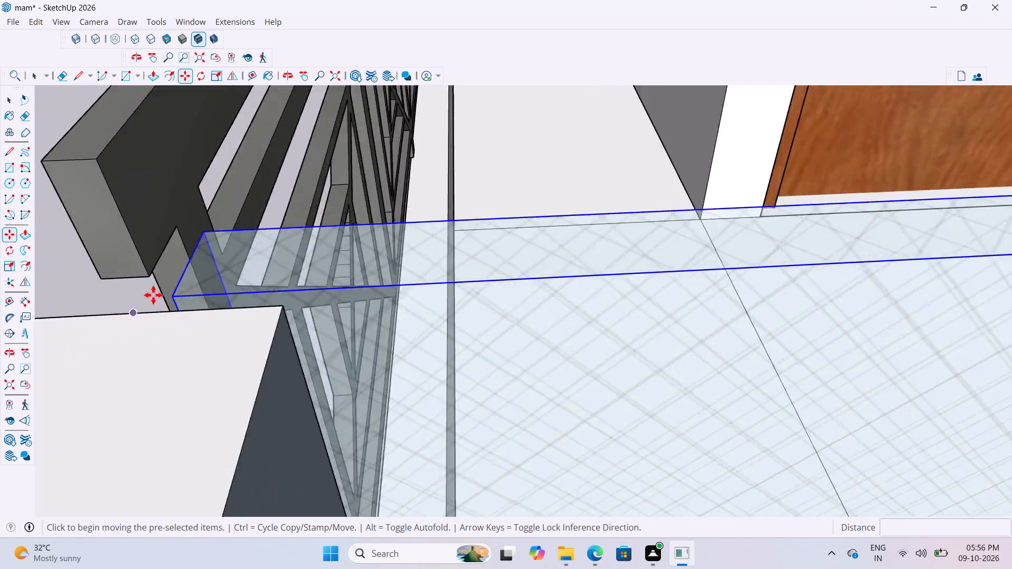
scroll(153, 295, "up", 1)
scroll(106, 293, "down", 13)
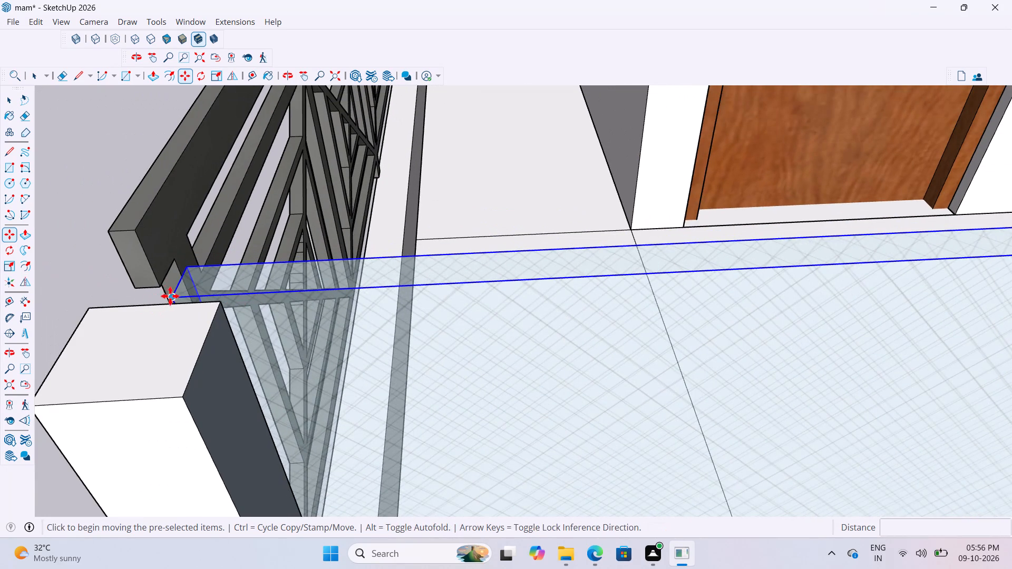
left_click(172, 296)
scroll(239, 281, "down", 20)
scroll(239, 281, "down", 1)
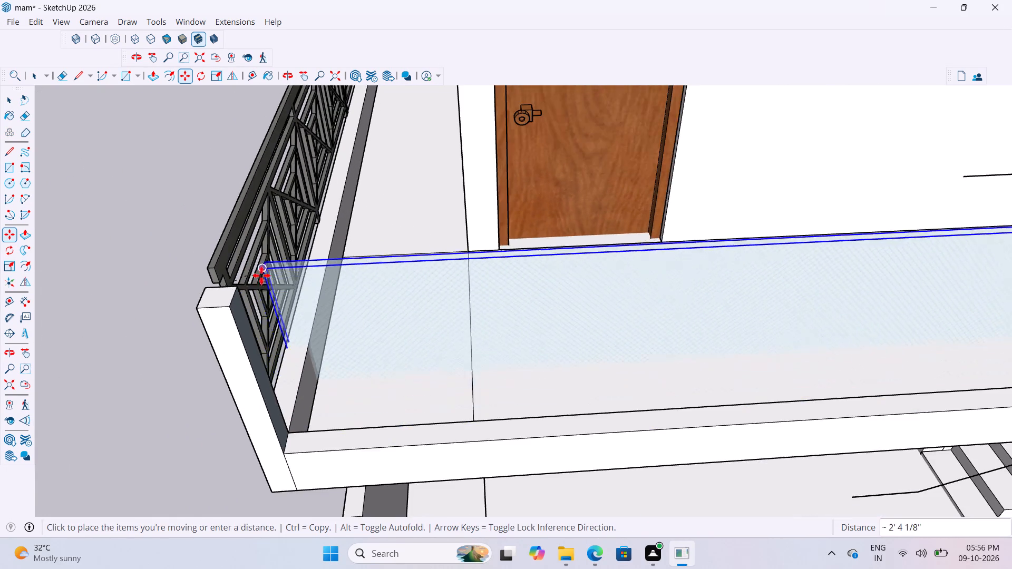
scroll(261, 276, "down", 16)
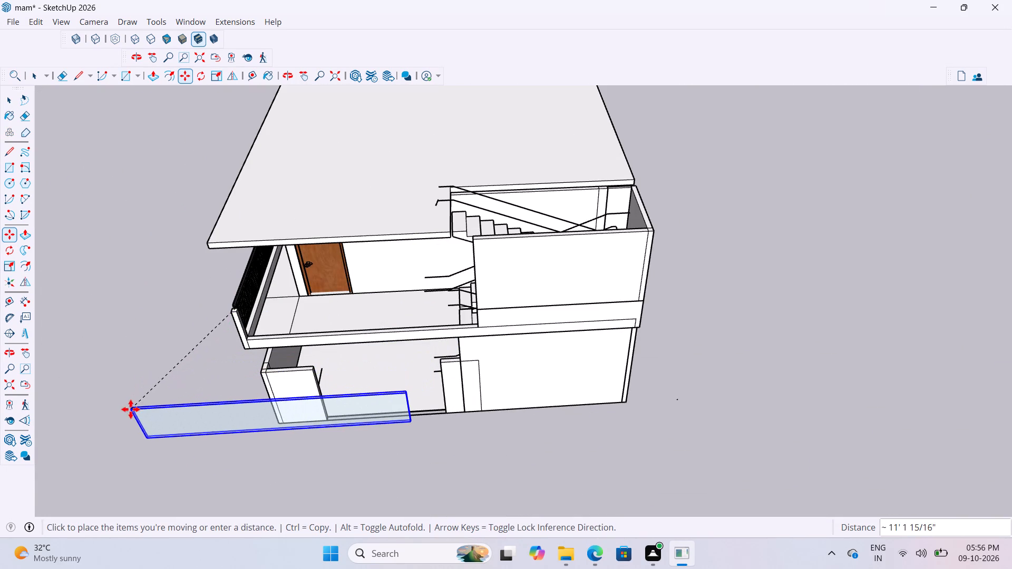
left_click(131, 409)
key("space")
key("space")
left_click(430, 448)
Examine the foot of the upper stair flight where it meets the balcony floor beside the lower flight.
scroll(501, 270, "up", 7)
middle_click_drag(428, 314, 462, 316)
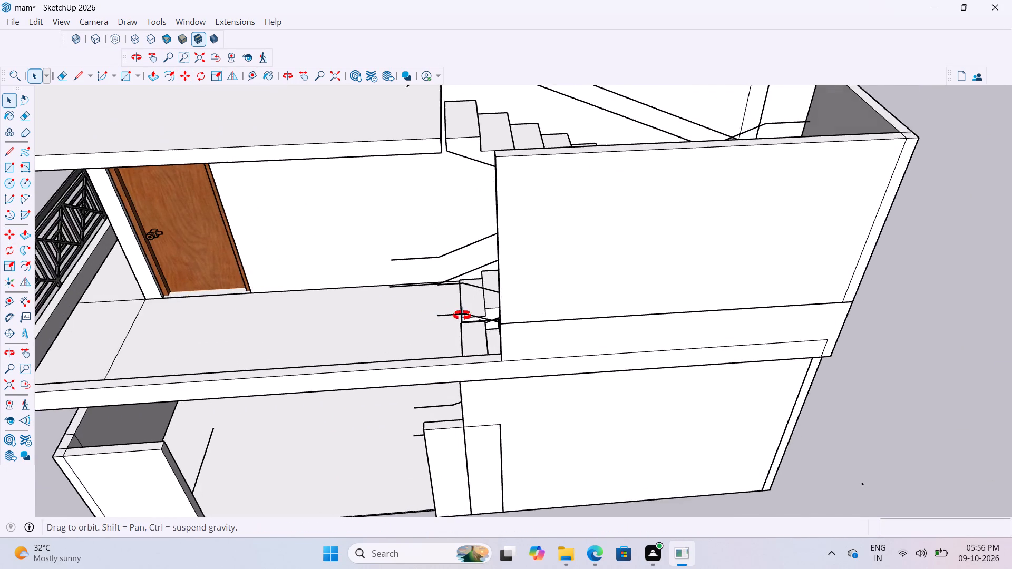
middle_click_drag(462, 316, 501, 318)
scroll(504, 339, "up", 20)
middle_click_drag(478, 330, 622, 287)
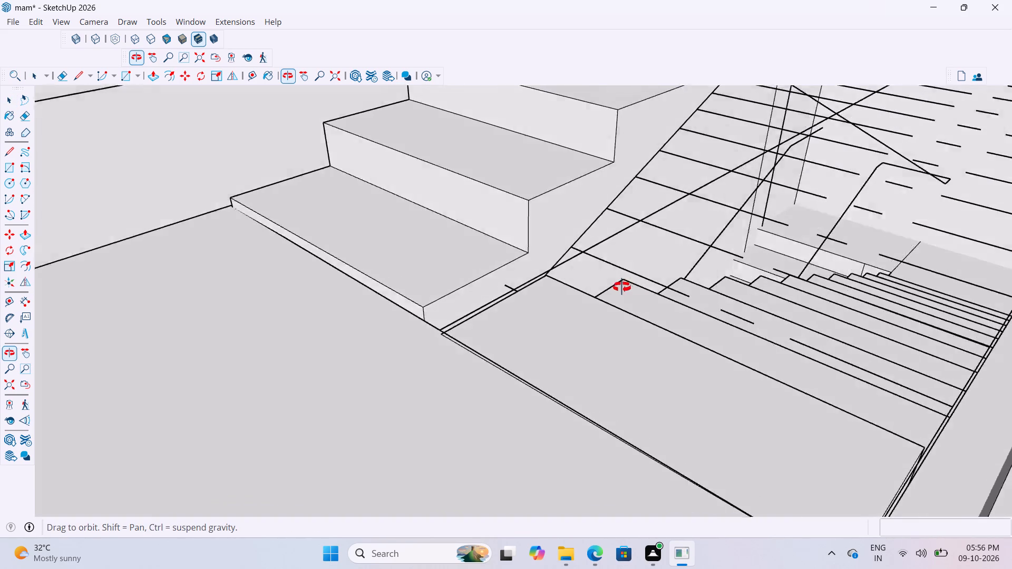
middle_click_drag(622, 287, 569, 261)
scroll(703, 262, "down", 1)
scroll(562, 263, "up", 1)
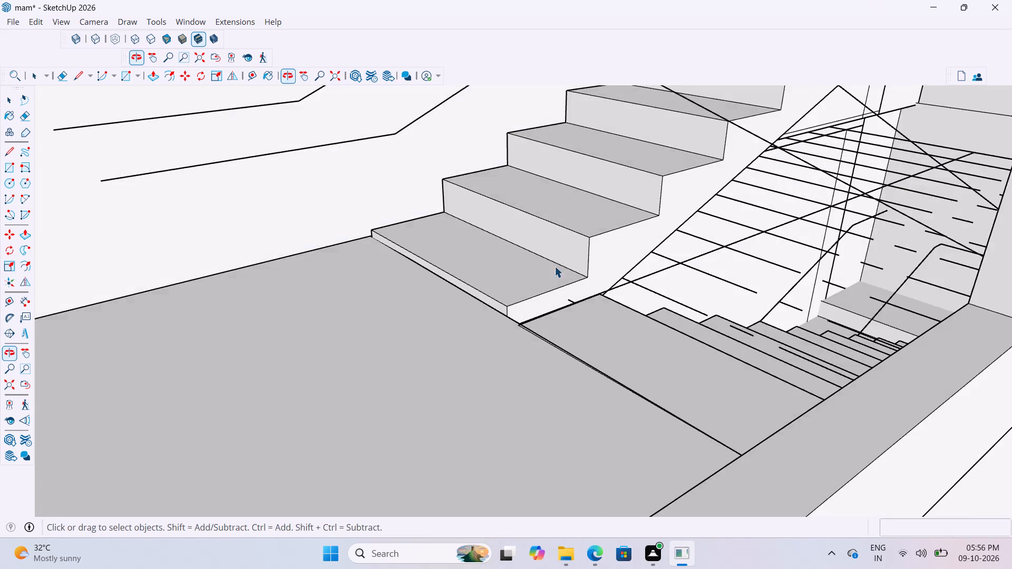
scroll(567, 318, "down", 20)
scroll(567, 318, "down", 10)
Examine the roof slab's edge and corner where they meet the stairwell walls, from outside and above.
middle_click_drag(649, 333, 538, 365)
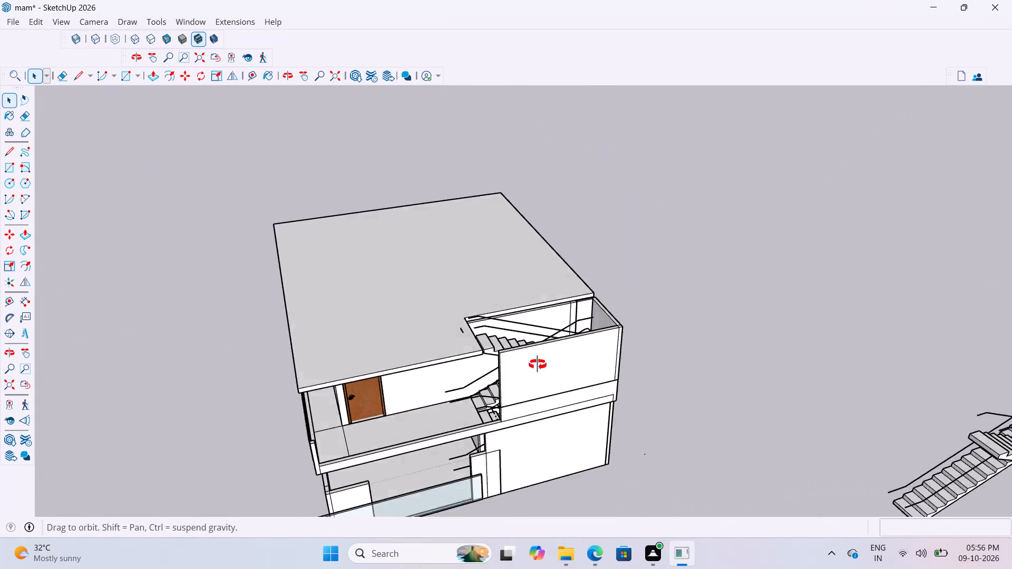
middle_click_drag(538, 365, 410, 377)
scroll(541, 227, "up", 6)
middle_click_drag(572, 361, 393, 322)
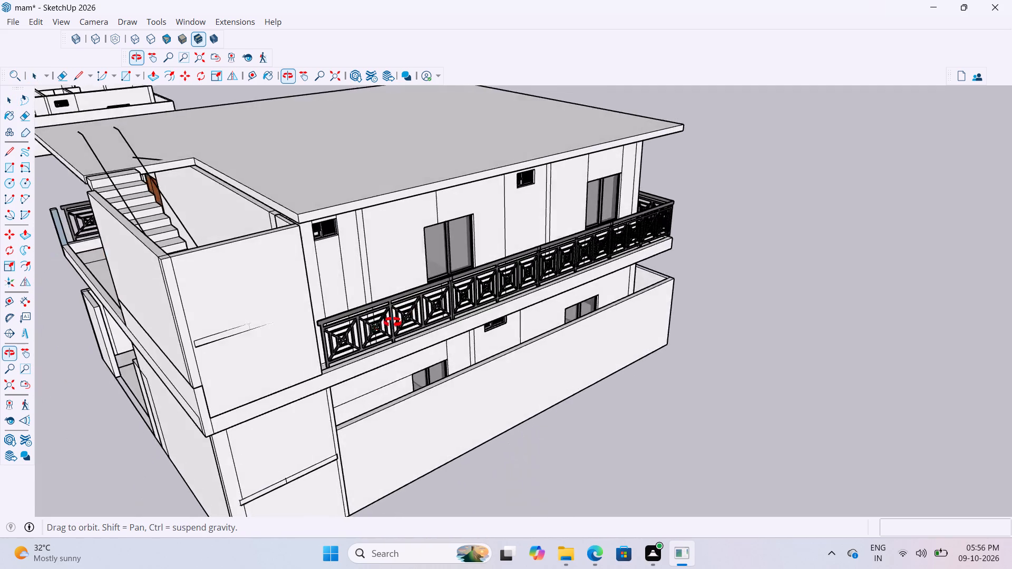
middle_click_drag(393, 322, 326, 349)
scroll(297, 231, "up", 15)
middle_click_drag(265, 215, 379, 200)
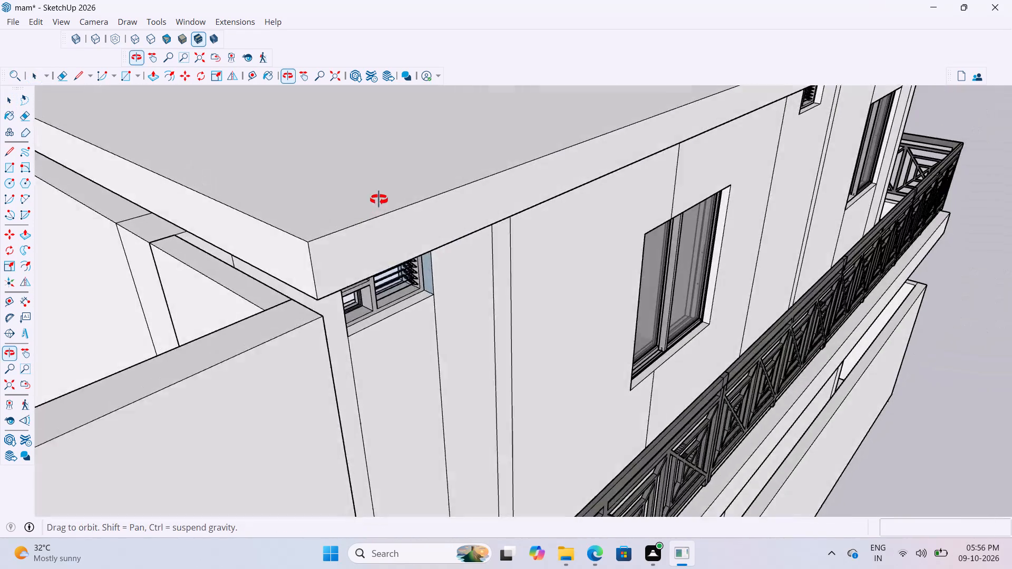
middle_click_drag(379, 200, 359, 291)
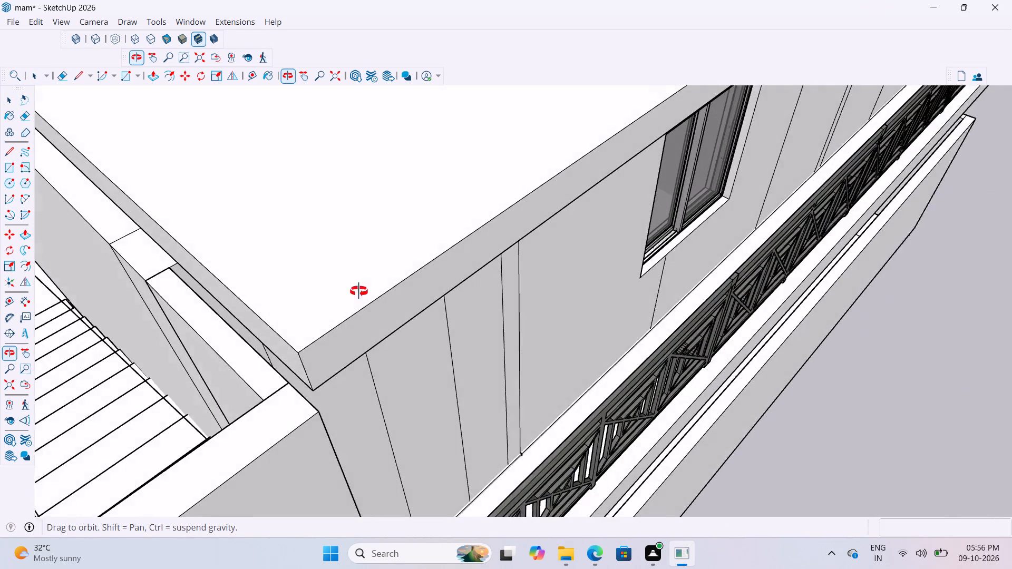
middle_click_drag(359, 291, 357, 292)
scroll(371, 324, "down", 19)
scroll(286, 282, "up", 3)
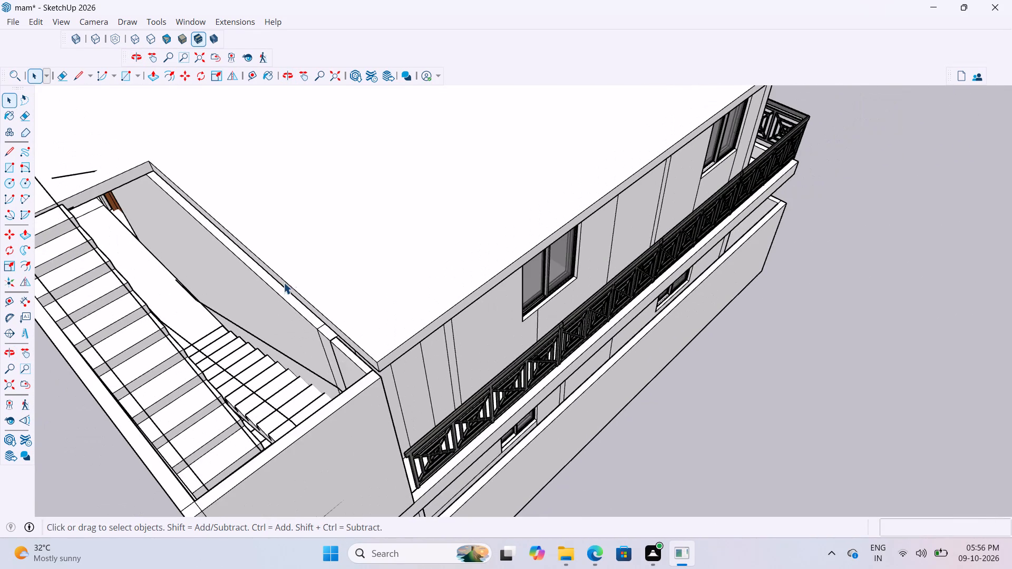
middle_click_drag(292, 272, 393, 267)
scroll(365, 296, "up", 6)
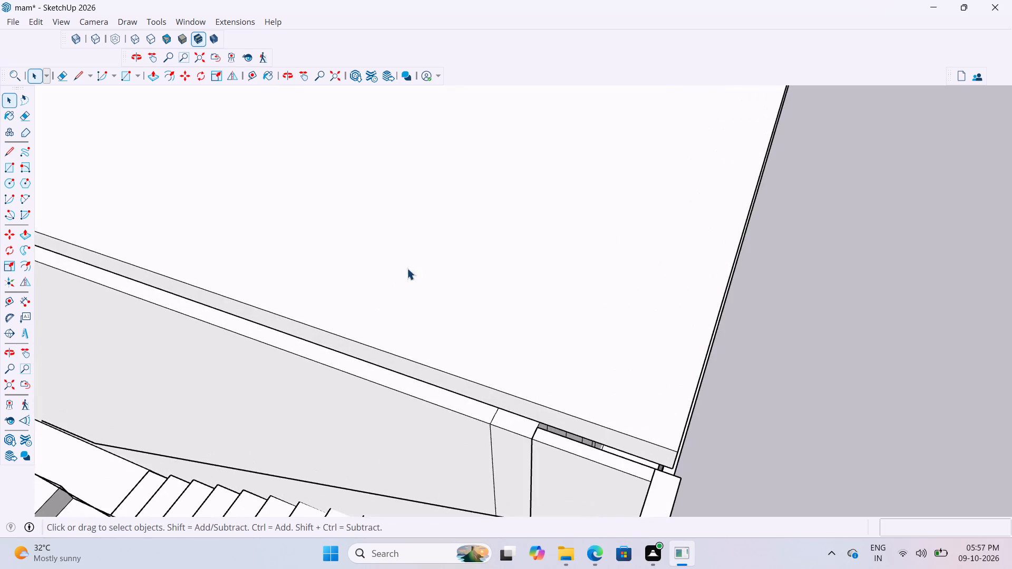
middle_click_drag(401, 261, 221, 240)
scroll(221, 328, "up", 3)
middle_click_drag(270, 293, 407, 237)
scroll(460, 318, "down", 4)
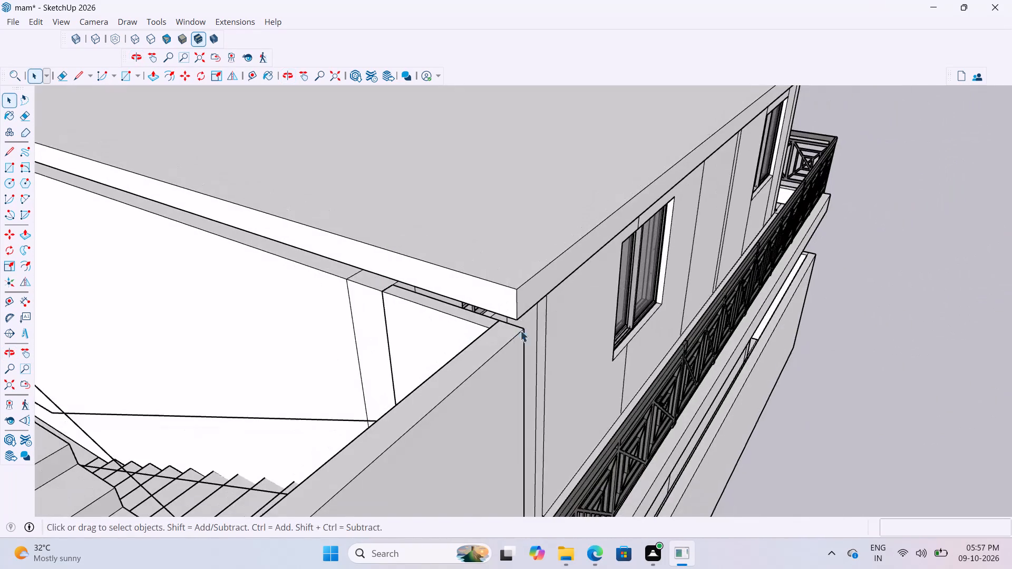
scroll(520, 330, "down", 16)
Examine the upper stair flight's top step at the roof slab and its bottom step at the balcony floor.
scroll(250, 379, "up", 13)
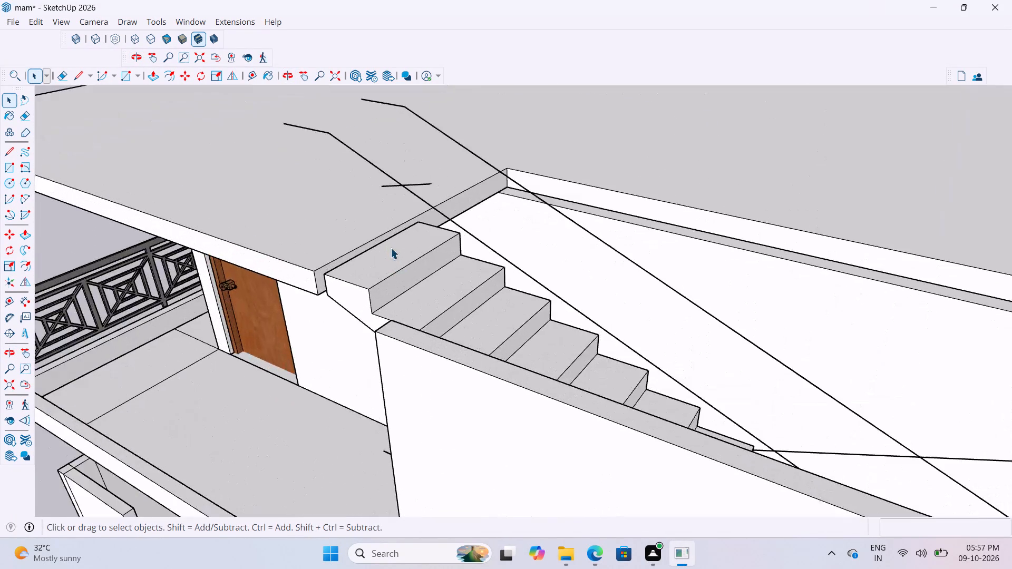
scroll(391, 248, "up", 5)
middle_click_drag(335, 272, 502, 304)
scroll(408, 296, "down", 16)
scroll(476, 288, "down", 5)
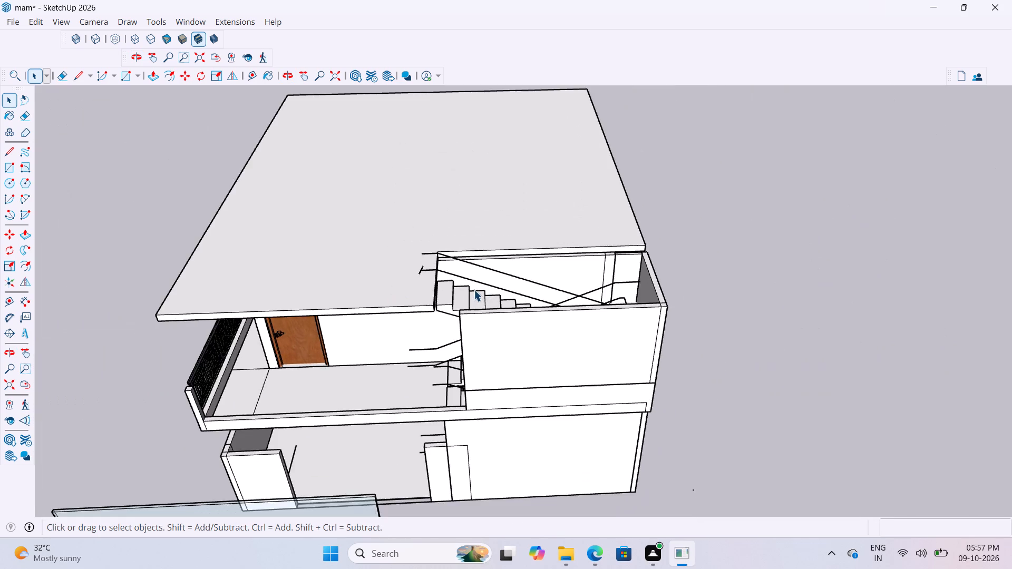
scroll(474, 290, "down", 5)
middle_click_drag(481, 305, 643, 217)
scroll(594, 282, "up", 7)
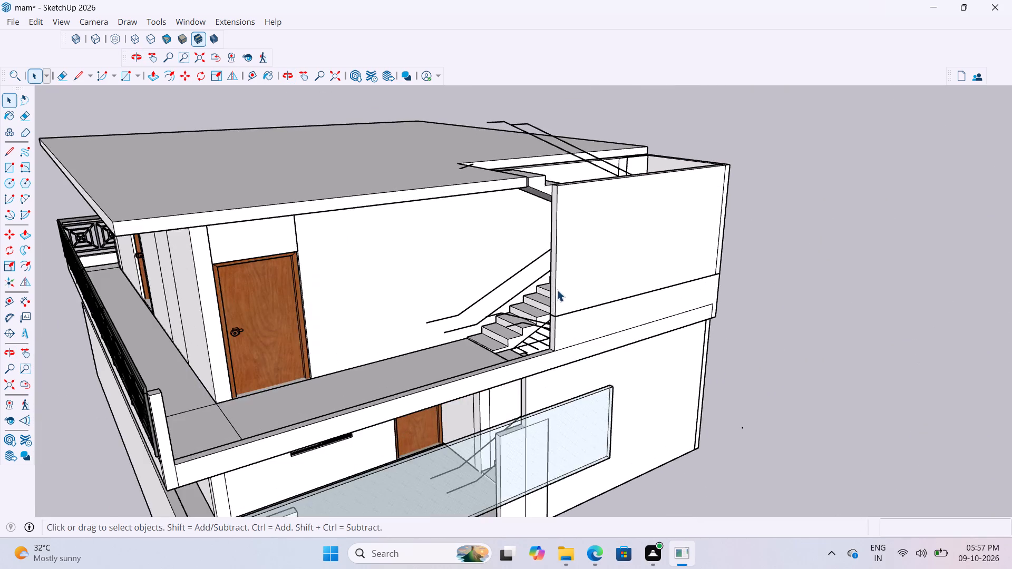
scroll(560, 276, "down", 4)
middle_click_drag(475, 380, 502, 361)
scroll(508, 351, "up", 12)
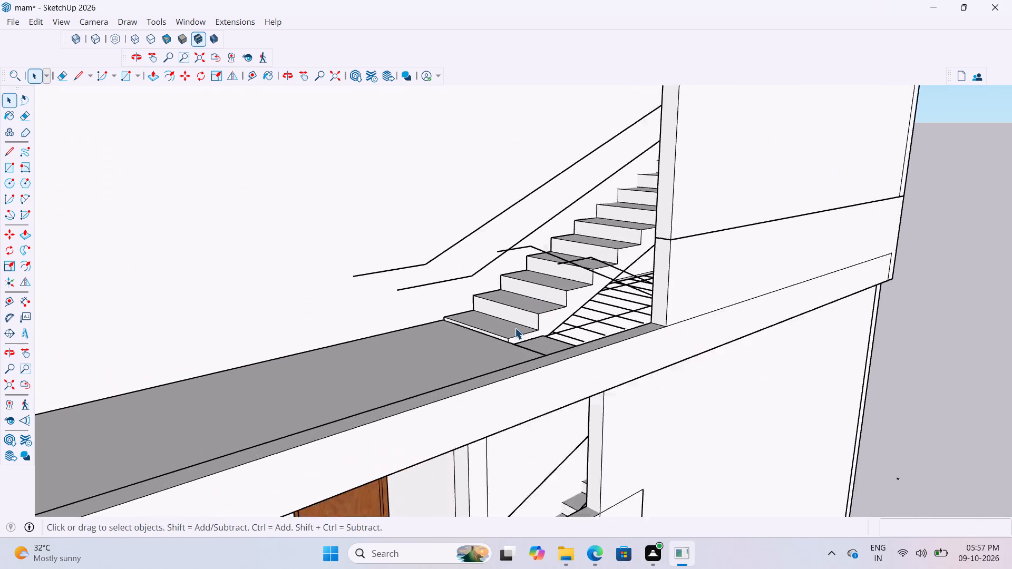
scroll(515, 328, "up", 6)
scroll(454, 330, "down", 1)
middle_click_drag(454, 330, 532, 403)
scroll(583, 384, "up", 6)
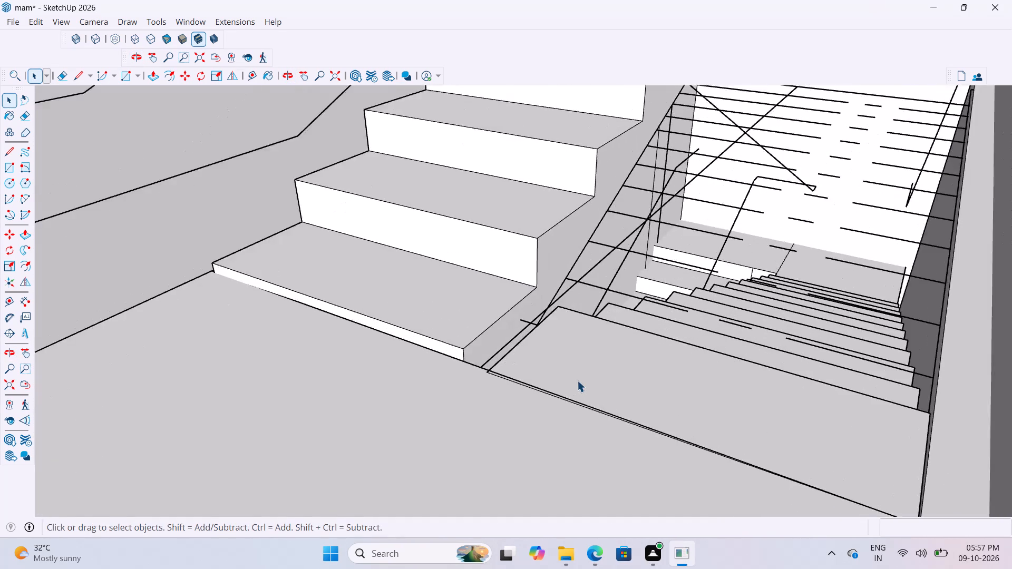
scroll(577, 380, "up", 5)
middle_click_drag(573, 382, 459, 393)
scroll(464, 400, "down", 7)
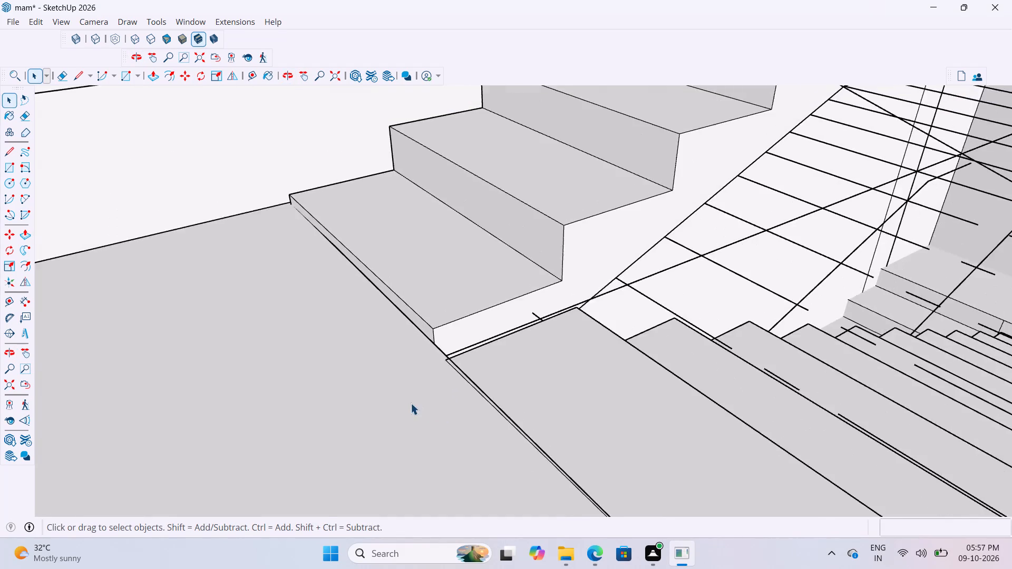
scroll(411, 403, "down", 8)
scroll(394, 370, "up", 12)
scroll(399, 385, "down", 3)
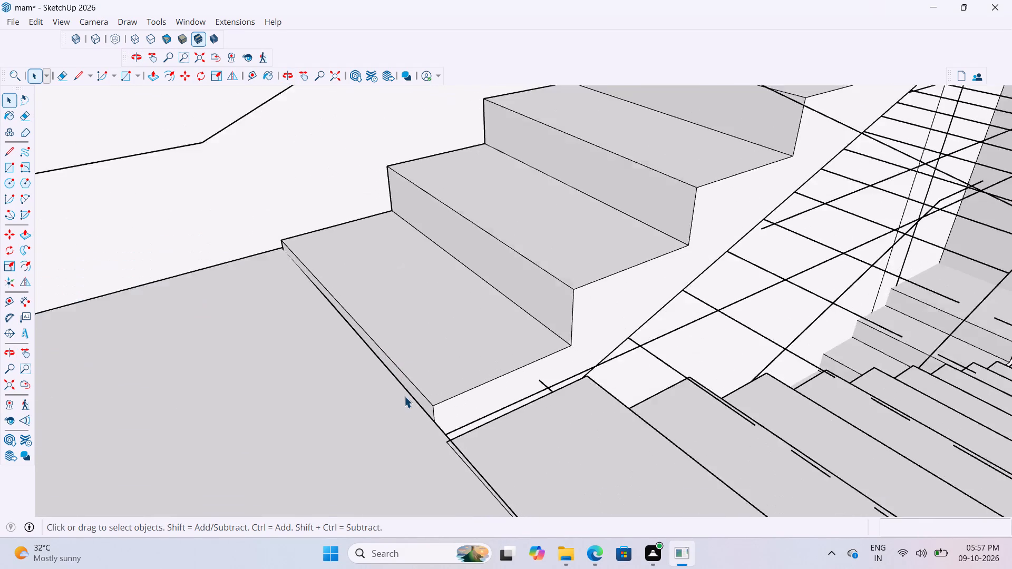
scroll(404, 396, "down", 20)
scroll(457, 213, "up", 2)
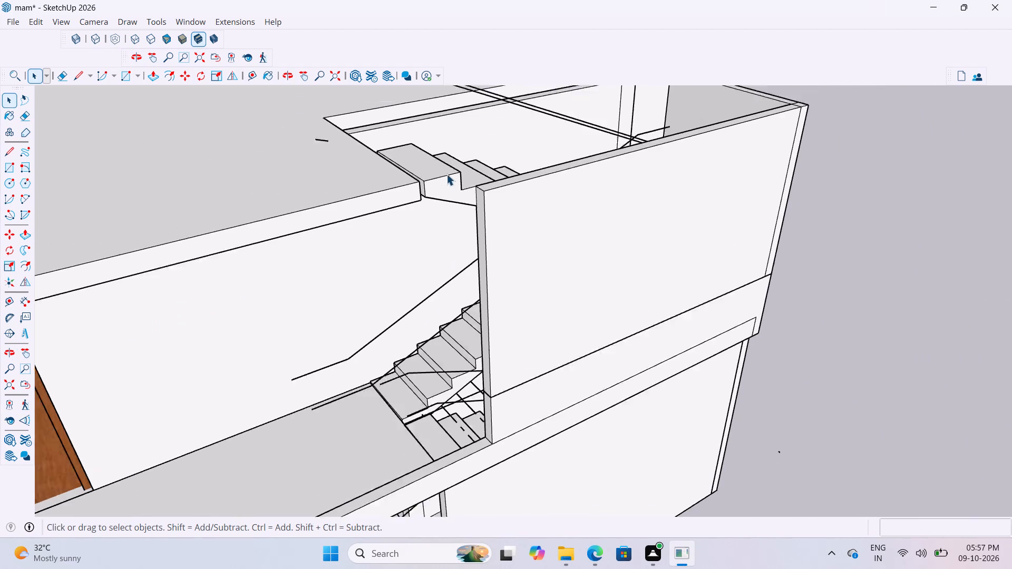
Move the upper stair flight about 1 13/16" by its bottom step's corner, to realign its foot with the balcony floor's edge.
scroll(446, 174, "up", 4)
scroll(434, 168, "down", 3)
scroll(405, 452, "up", 9)
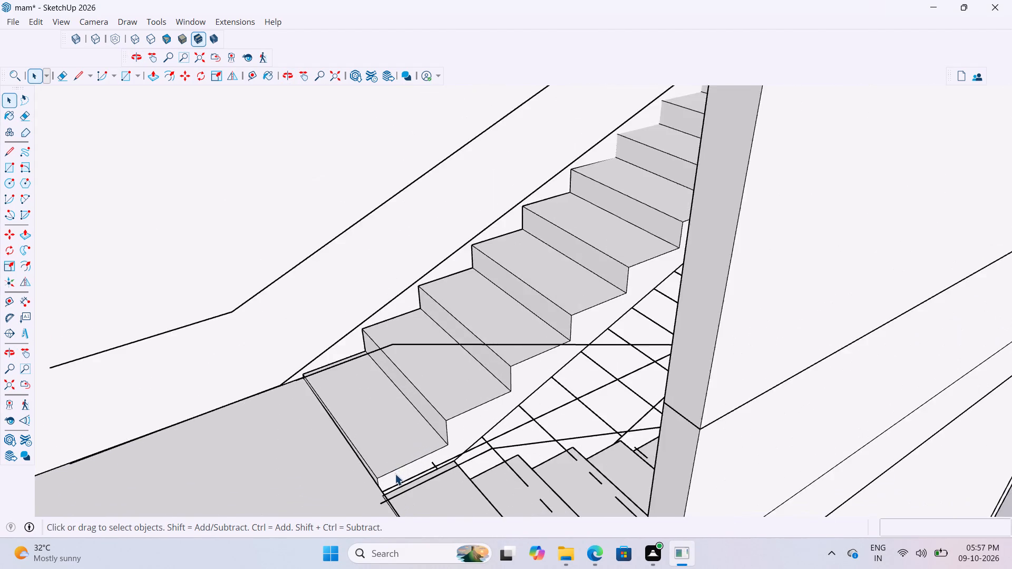
middle_click_drag(395, 474, 395, 466)
scroll(375, 491, "up", 3)
scroll(406, 448, "down", 5)
middle_click_drag(400, 465, 410, 460)
scroll(386, 484, "up", 7)
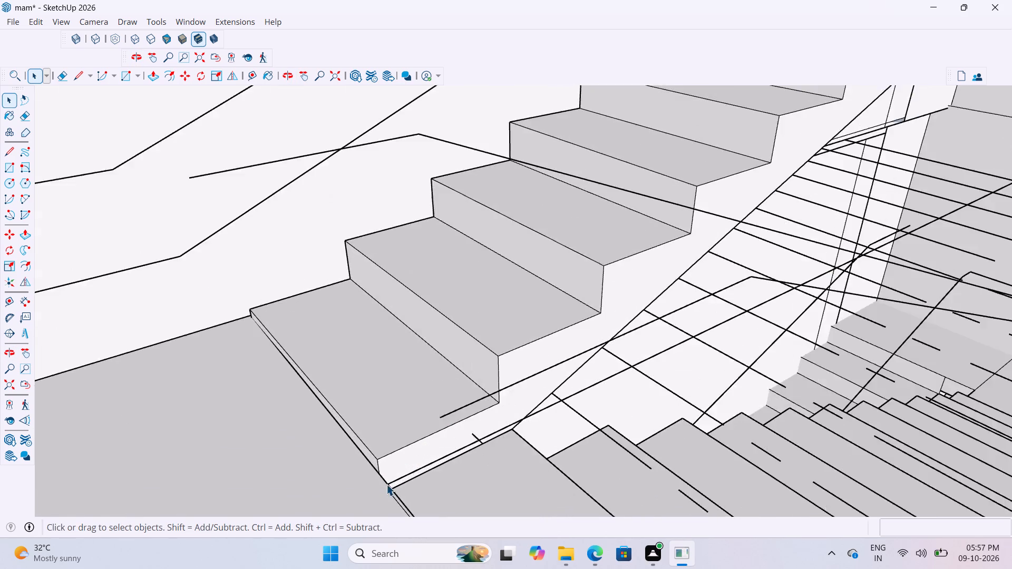
scroll(386, 484, "up", 9)
left_click(403, 461)
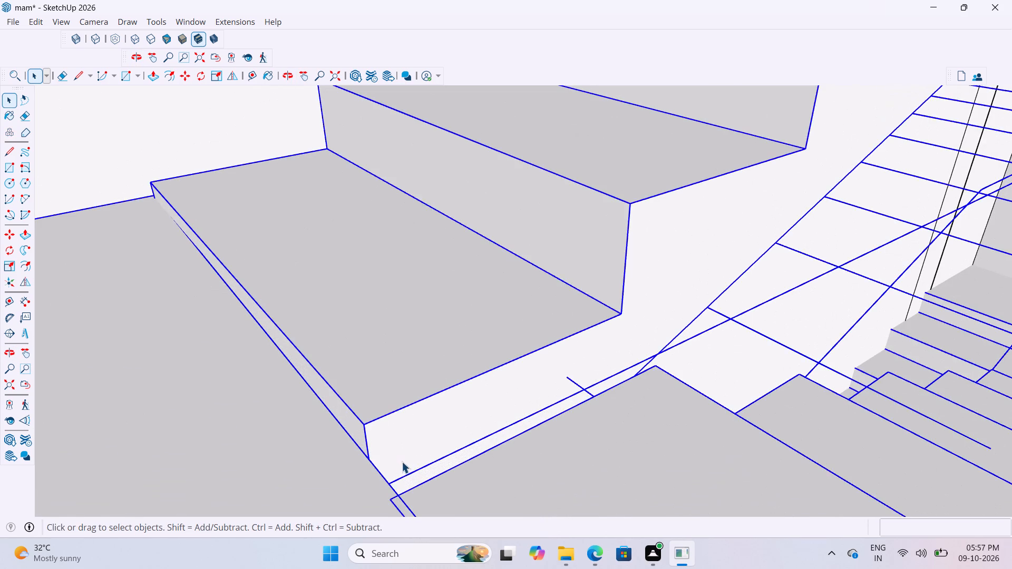
scroll(401, 462, "up", 3)
double_click(398, 453)
left_click(398, 445)
middle_click_drag(393, 460, 321, 460)
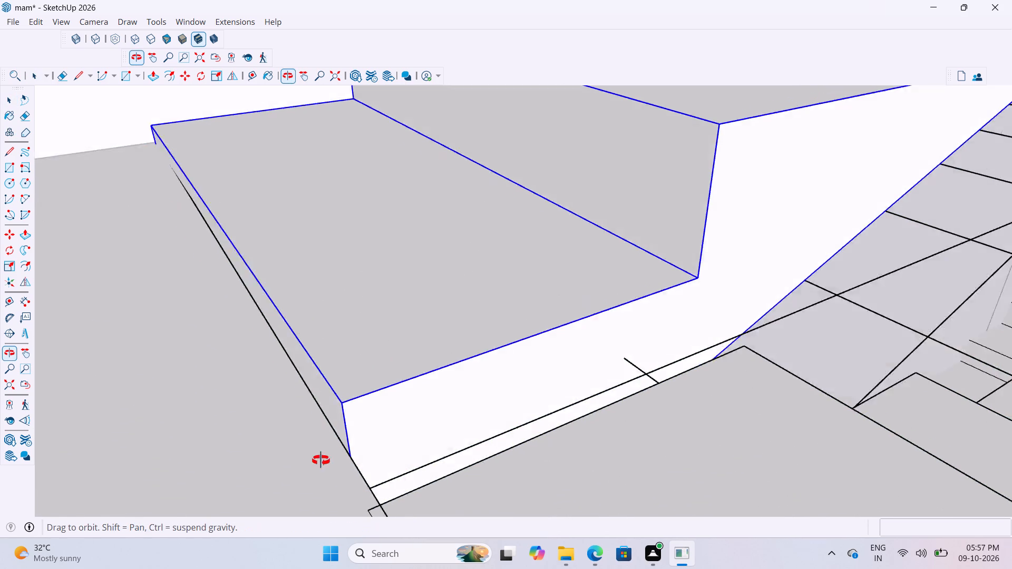
middle_click_drag(321, 460, 369, 512)
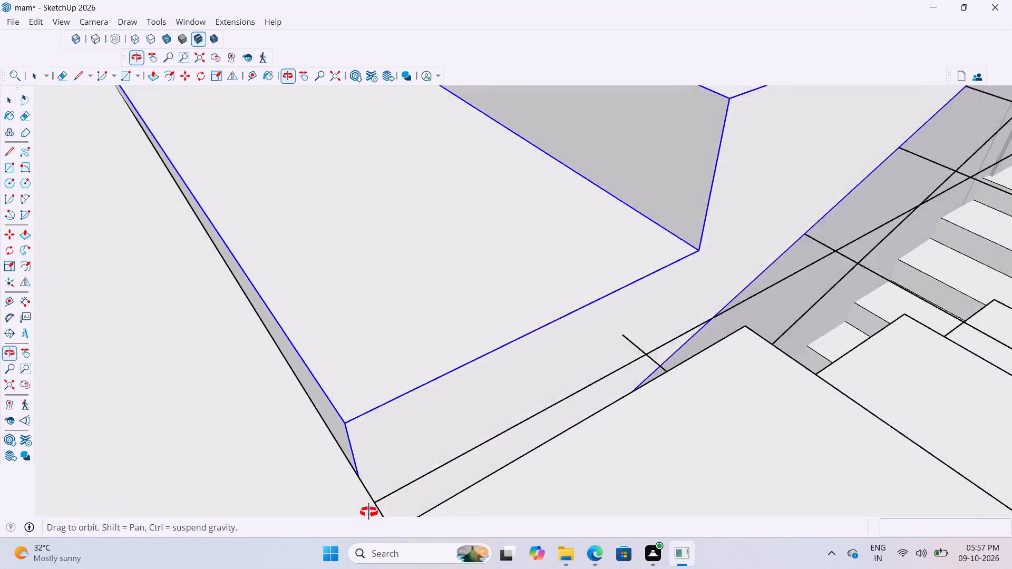
middle_click_drag(369, 512, 240, 544)
scroll(303, 488, "up", 3)
scroll(414, 379, "down", 4)
middle_click_drag(410, 346, 455, 331)
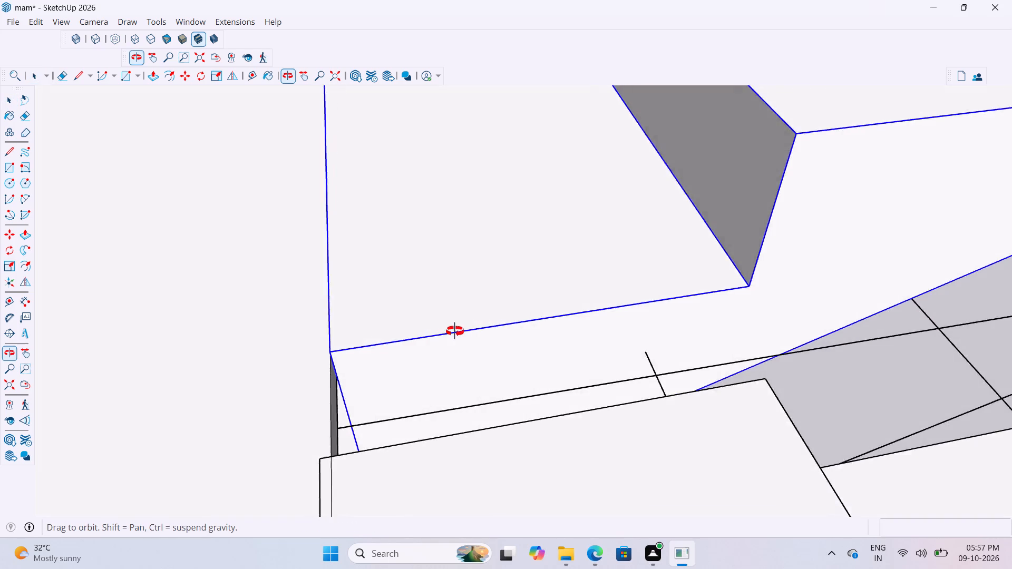
middle_click_drag(455, 331, 571, 278)
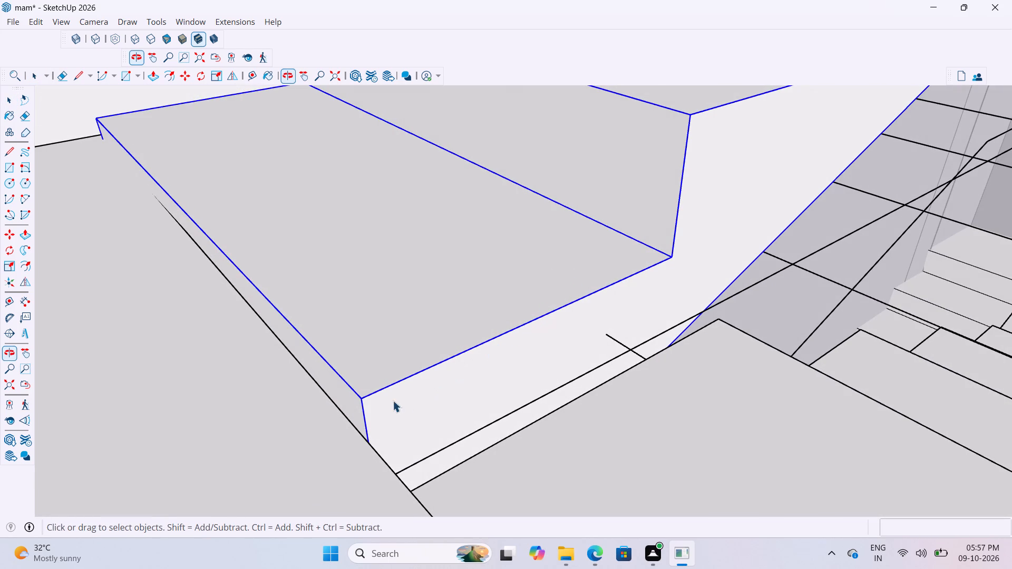
key("m")
left_click(362, 397)
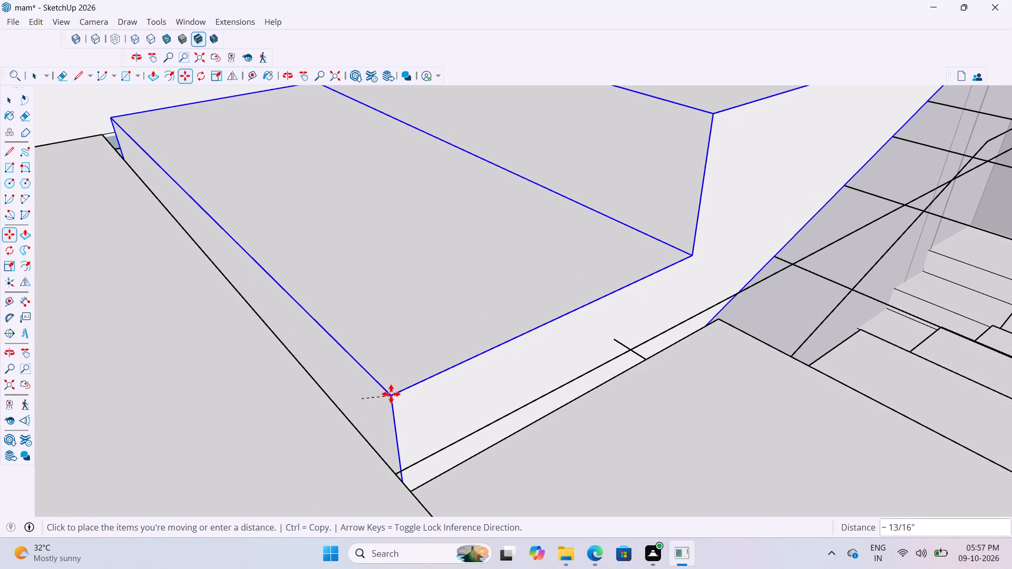
scroll(391, 348, "down", 9)
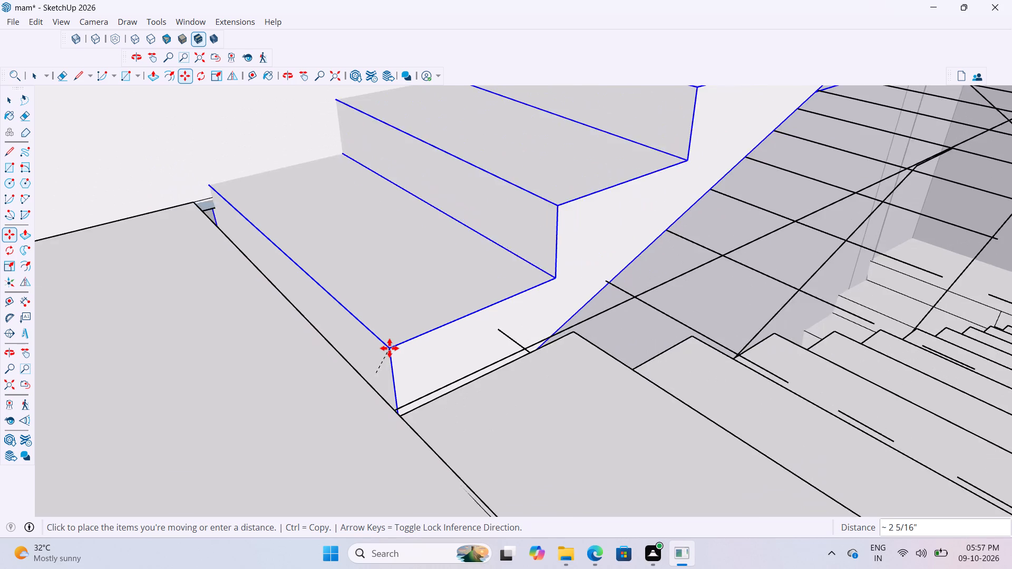
scroll(390, 348, "down", 6)
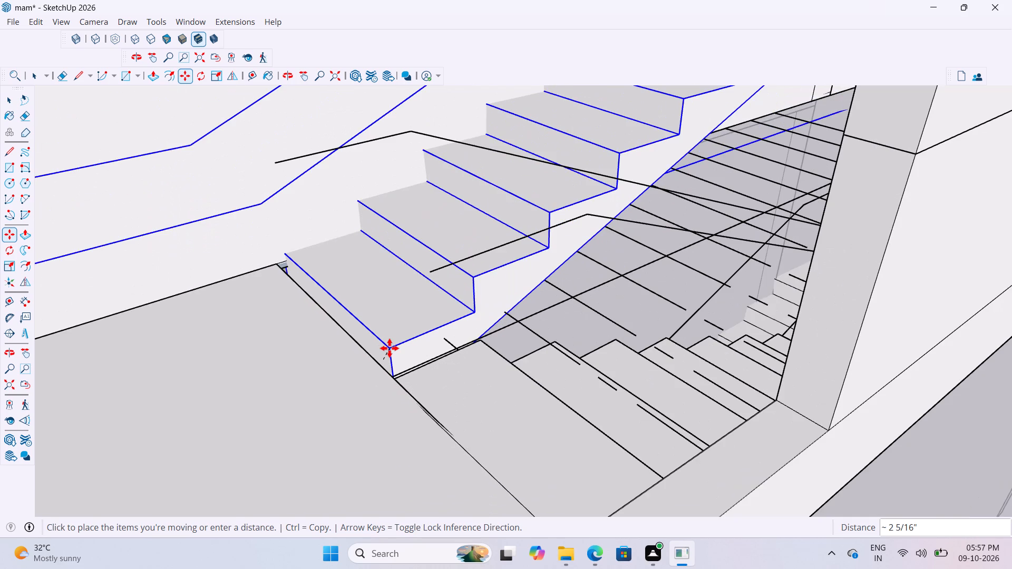
scroll(386, 347, "up", 11)
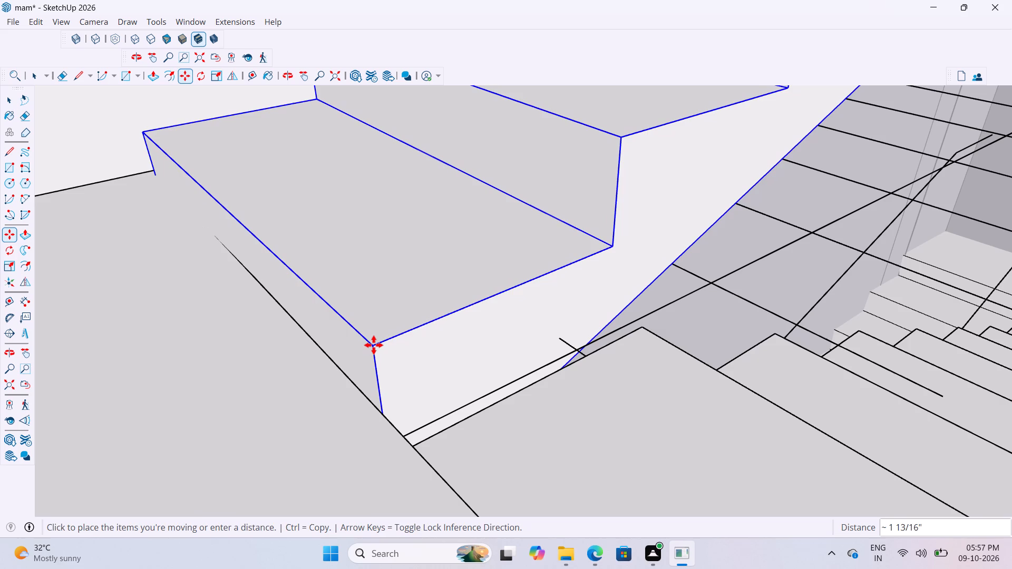
left_click(374, 345)
Shift the upper stair flight about 9/16" towards the side wall, to close the gap at the balcony floor's corner.
middle_click_drag(391, 342, 515, 353)
scroll(544, 366, "down", 9)
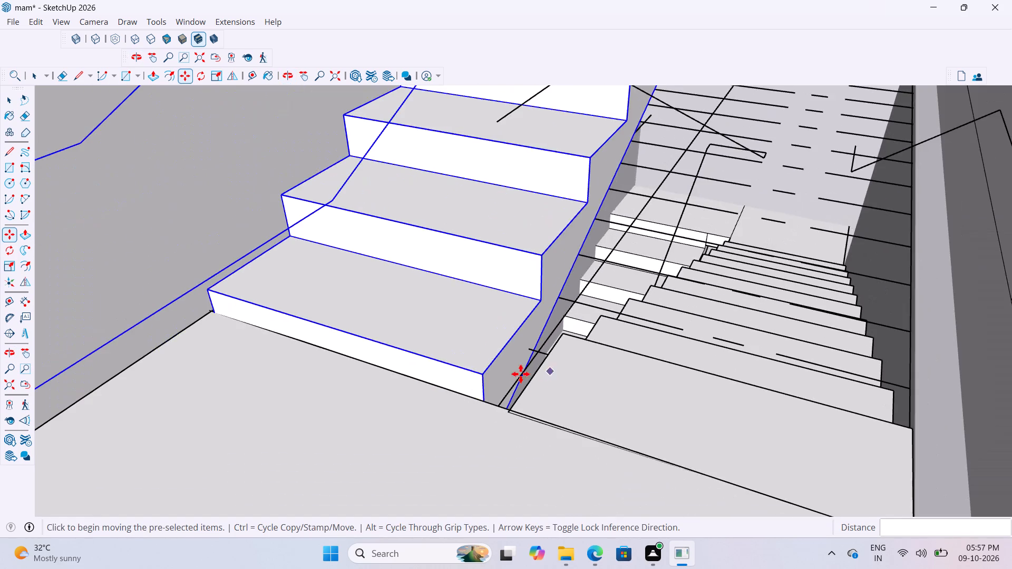
scroll(201, 314, "up", 6)
scroll(228, 297, "down", 1)
middle_click_drag(261, 287, 458, 299)
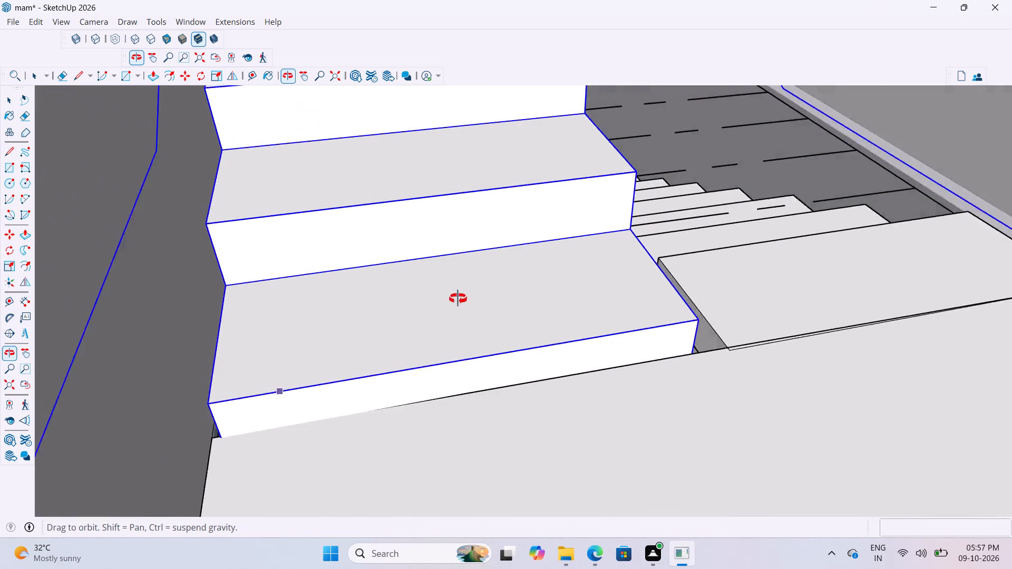
middle_click_drag(458, 299, 498, 284)
scroll(228, 454, "up", 9)
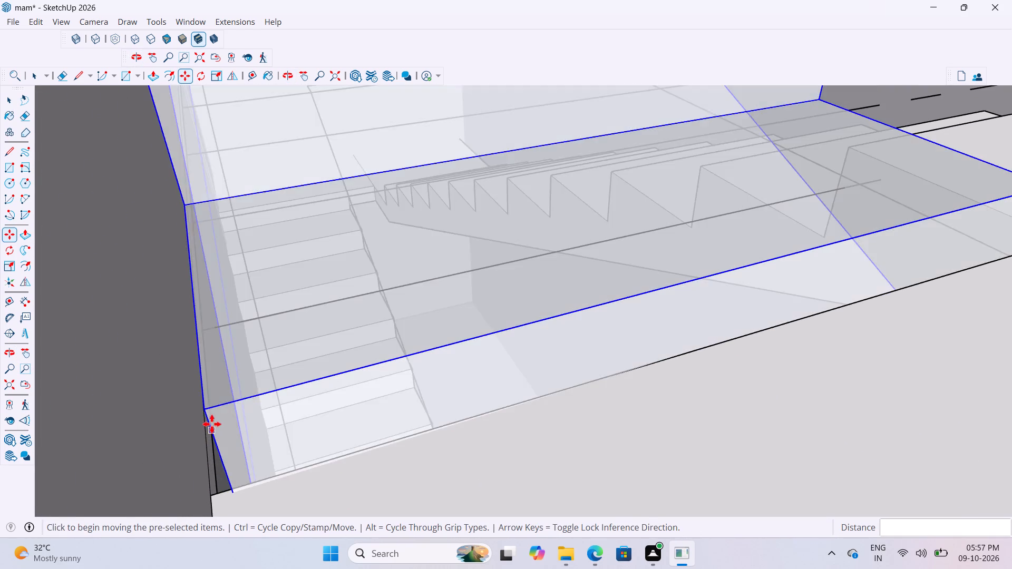
scroll(235, 496, "up", 6)
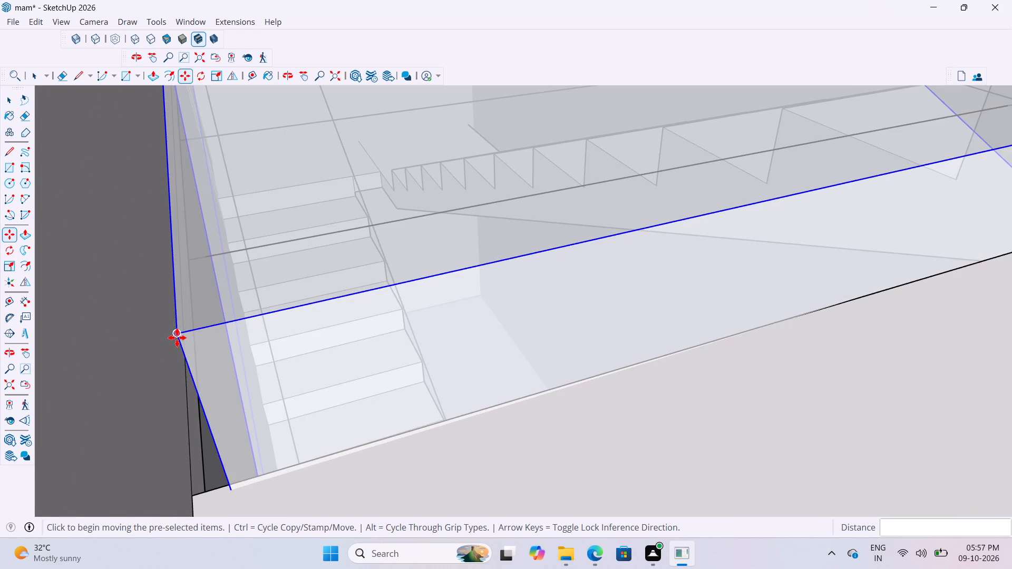
left_click(177, 338)
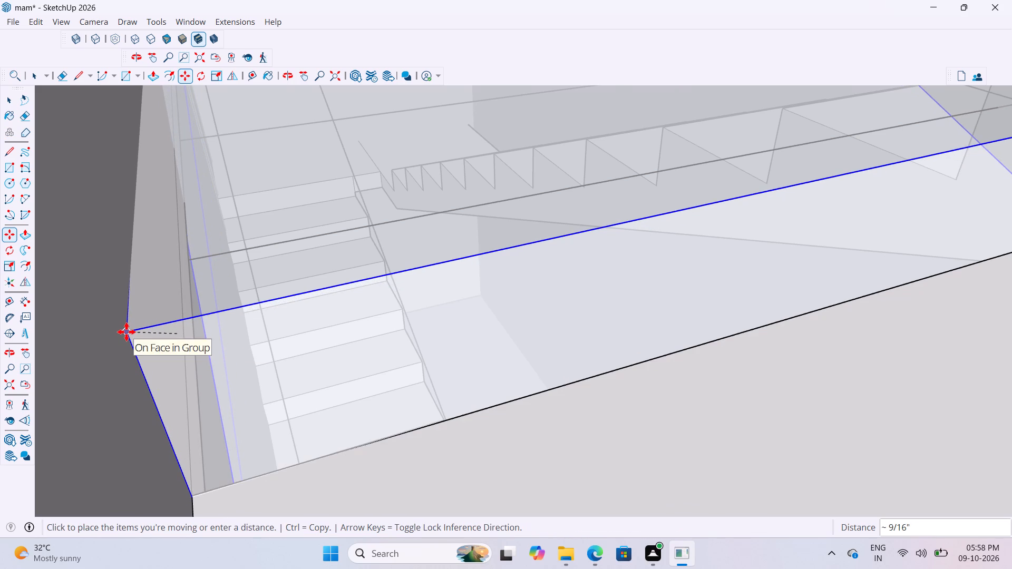
left_click(126, 332)
scroll(126, 376, "down", 10)
scroll(117, 395, "down", 11)
scroll(515, 387, "down", 1)
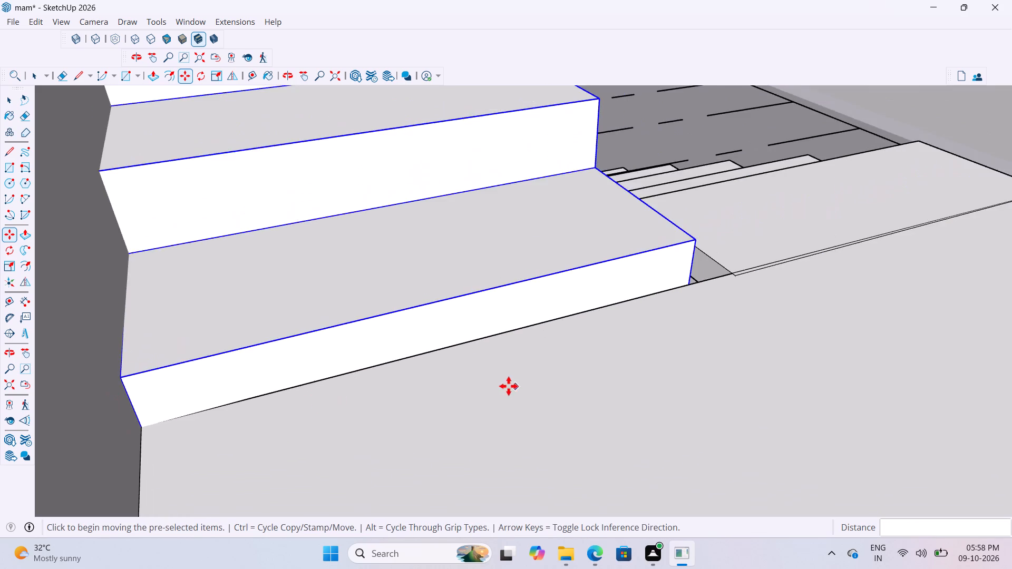
middle_click_drag(504, 386, 112, 385)
middle_click_drag(749, 454, 602, 422)
scroll(596, 387, "down", 2)
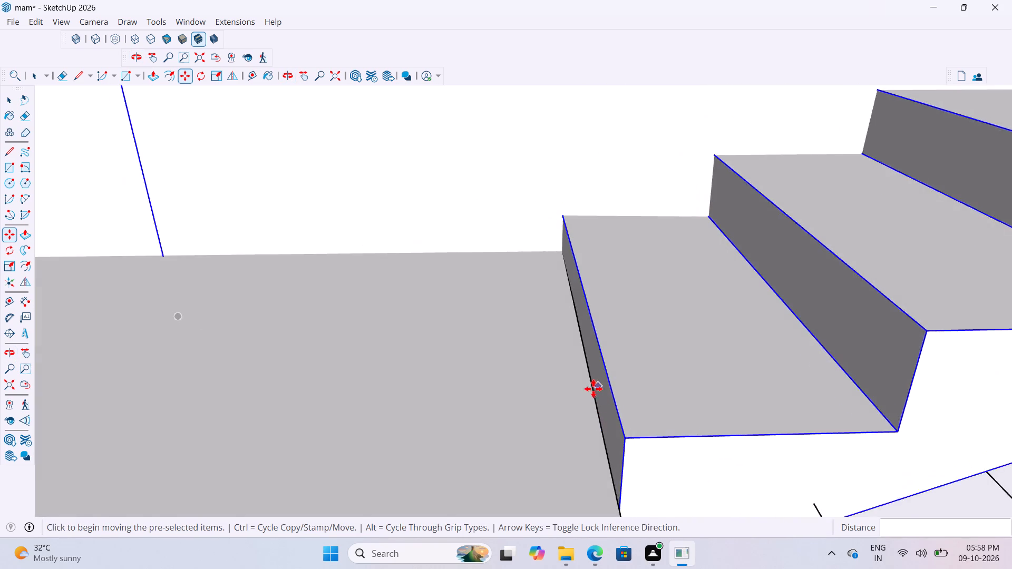
scroll(593, 389, "down", 8)
middle_click_drag(678, 451, 500, 477)
scroll(605, 469, "down", 9)
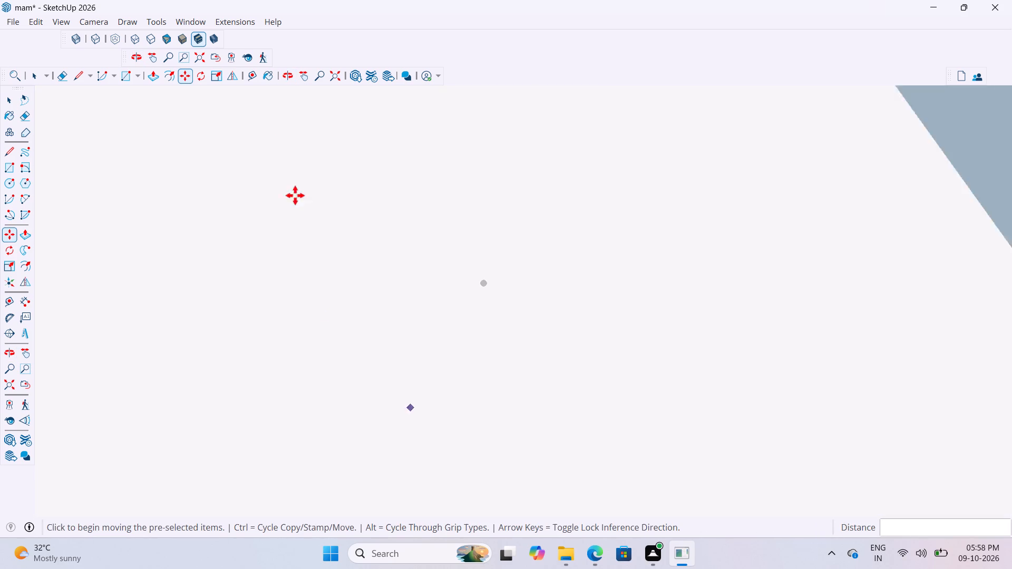
left_click(338, 81)
key("space")
key("space")
key("space")
left_click(224, 335)
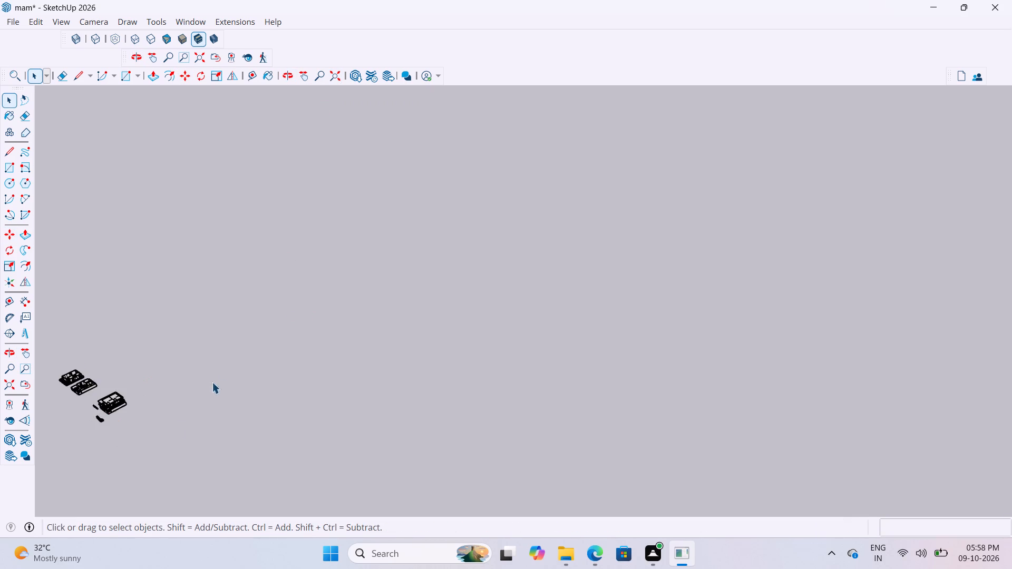
Examine the upper stair flight's top step at the roof slab opening and the stairwell from outside.
scroll(158, 428, "up", 20)
scroll(158, 428, "up", 8)
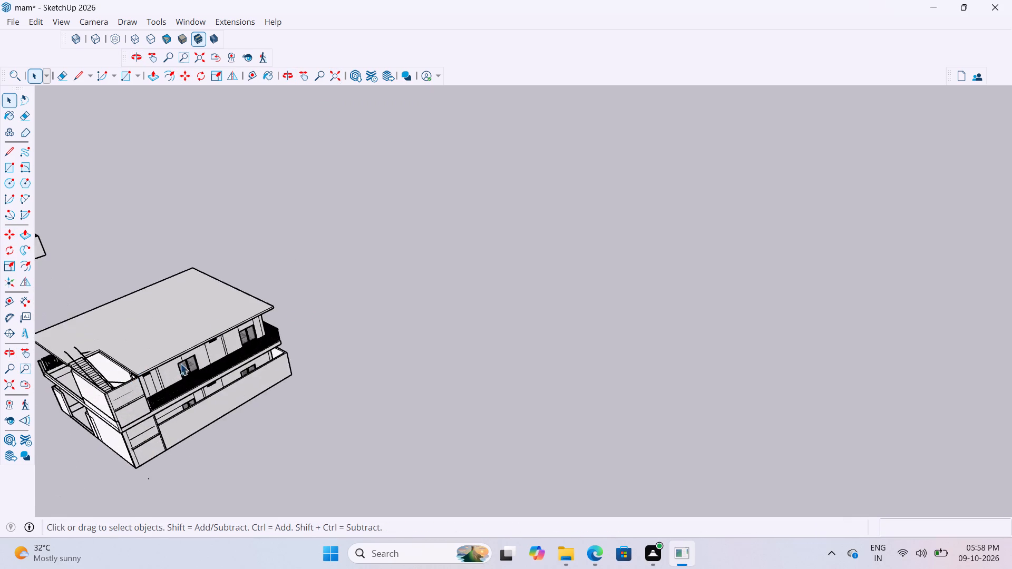
middle_click_drag(181, 363, 435, 293)
scroll(472, 285, "up", 1)
scroll(563, 270, "down", 5)
scroll(455, 370, "down", 4)
scroll(419, 414, "up", 12)
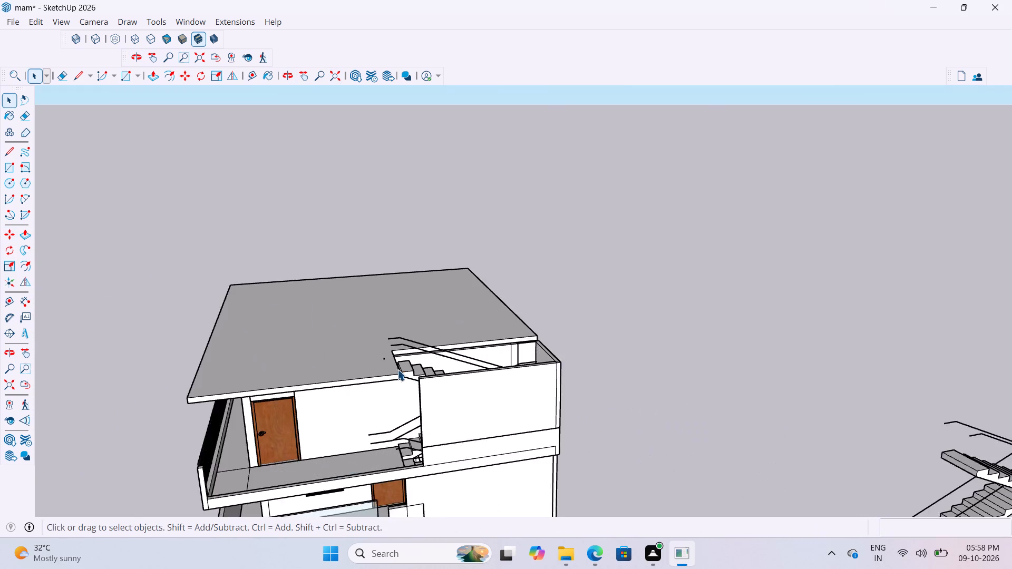
scroll(397, 369, "up", 16)
middle_click_drag(456, 358, 386, 338)
scroll(330, 355, "up", 17)
middle_click_drag(359, 321, 444, 302)
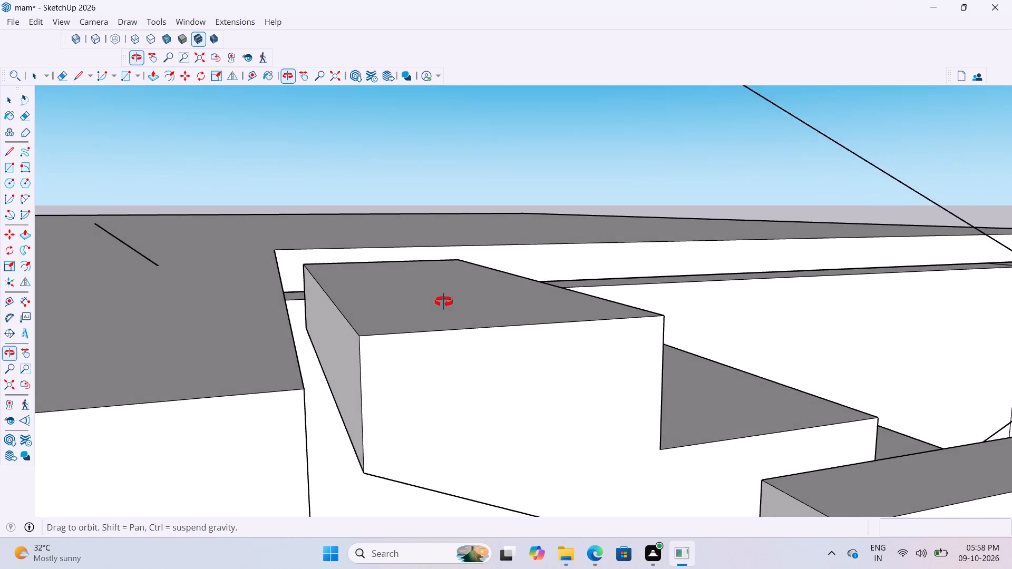
middle_click_drag(444, 302, 356, 315)
scroll(415, 299, "down", 19)
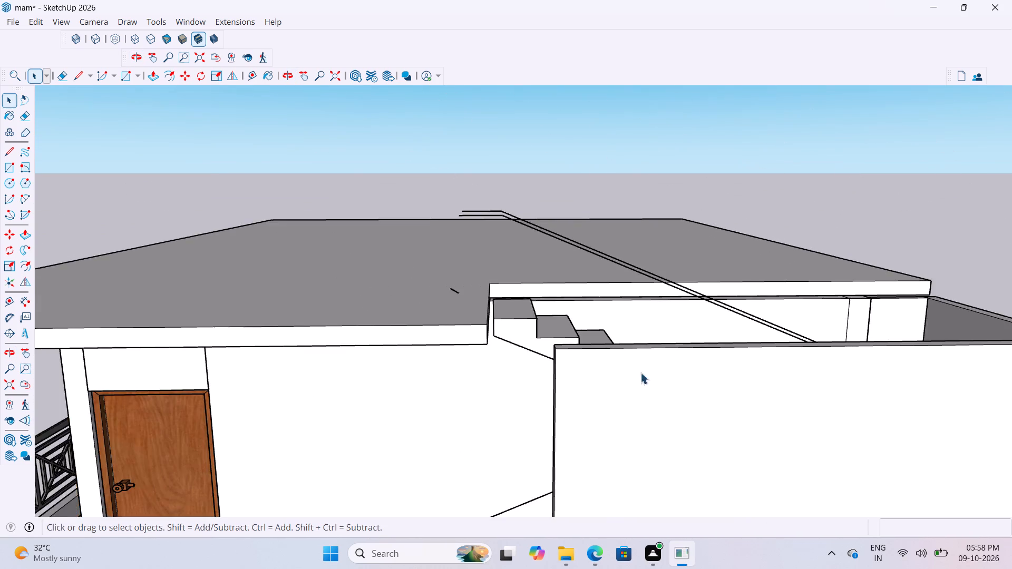
scroll(640, 372, "down", 1)
middle_click_drag(541, 386, 601, 376)
scroll(648, 345, "down", 9)
middle_click_drag(621, 453, 619, 458)
scroll(616, 462, "up", 3)
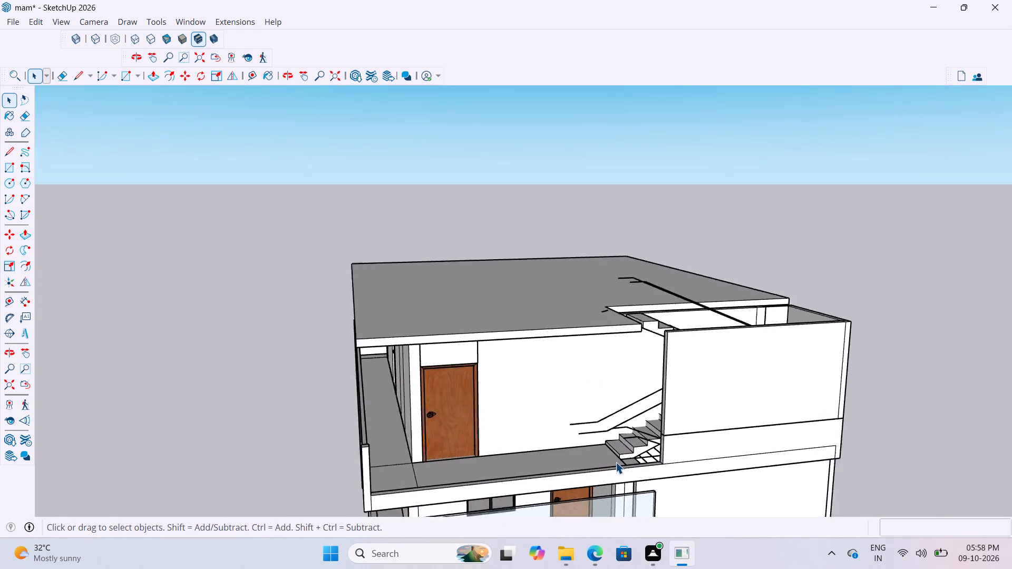
Examine the upper stair flight's bottom step where it meets the balcony floor's edge and the lower flight's top step.
scroll(616, 462, "up", 16)
middle_click_drag(649, 436, 597, 423)
scroll(627, 461, "up", 4)
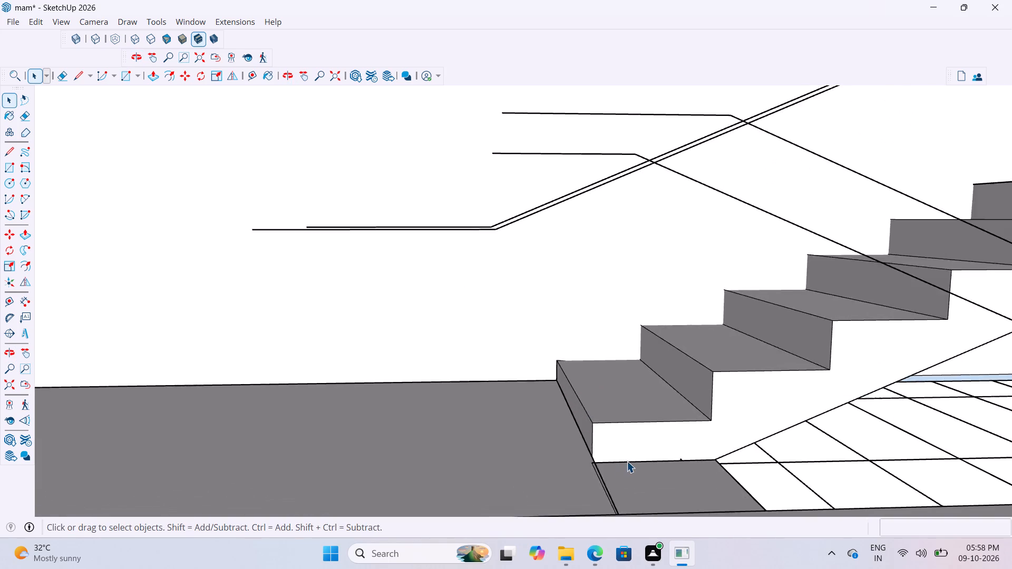
scroll(627, 461, "up", 4)
middle_click_drag(627, 461, 513, 514)
middle_click_drag(698, 428, 651, 509)
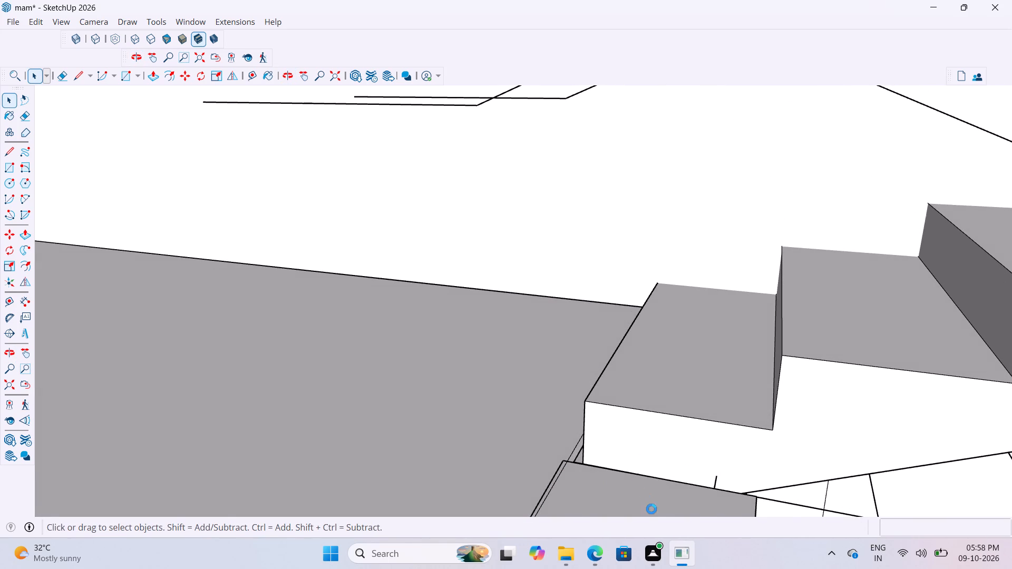
middle_click_drag(651, 509, 695, 538)
scroll(632, 396, "down", 1)
scroll(620, 445, "up", 10)
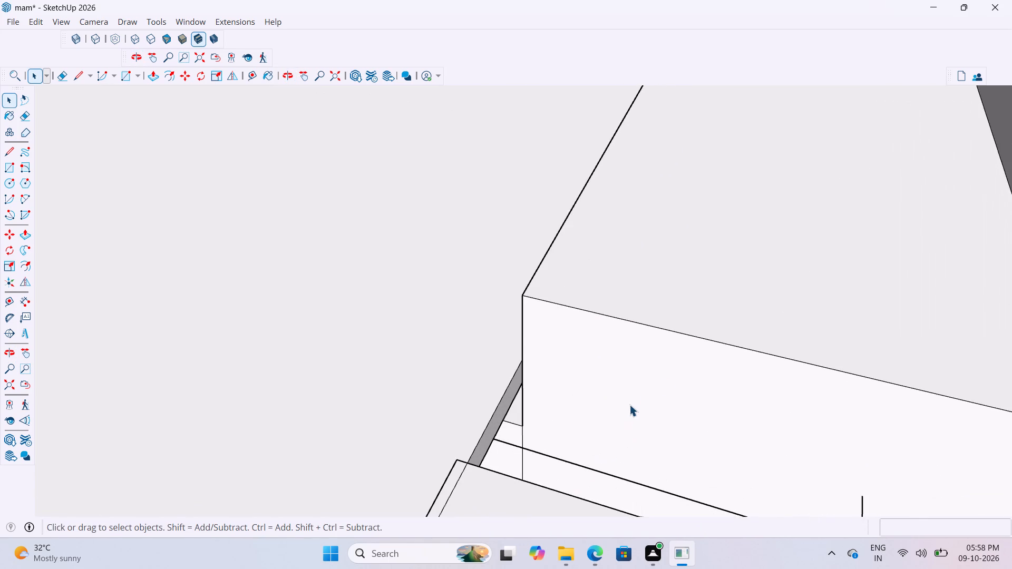
middle_click_drag(664, 381, 763, 289)
scroll(568, 391, "up", 2)
scroll(547, 336, "down", 5)
middle_click_drag(609, 320, 777, 307)
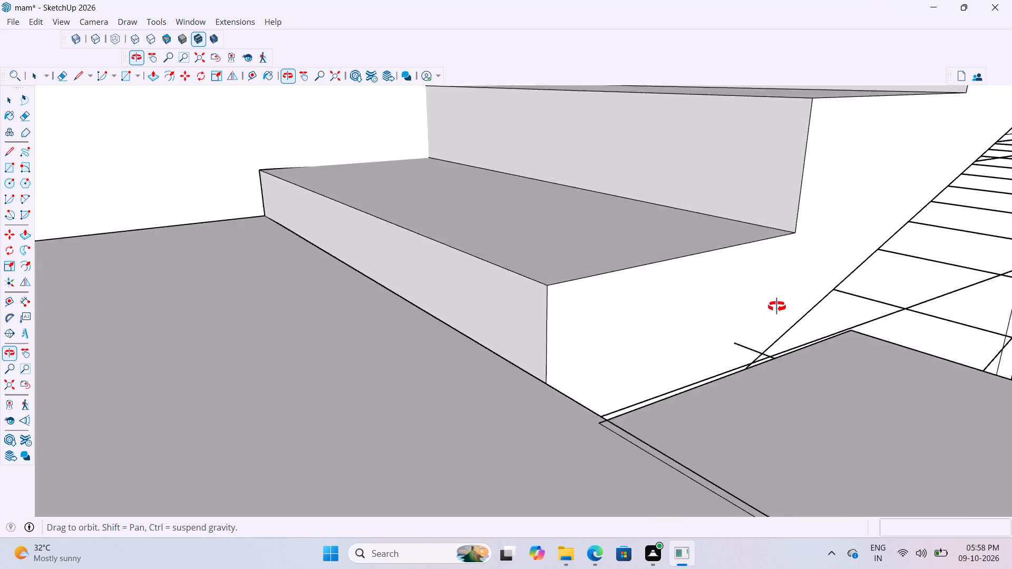
middle_click_drag(777, 307, 488, 352)
scroll(548, 409, "up", 6)
middle_click_drag(550, 370, 637, 381)
scroll(637, 381, "up", 1)
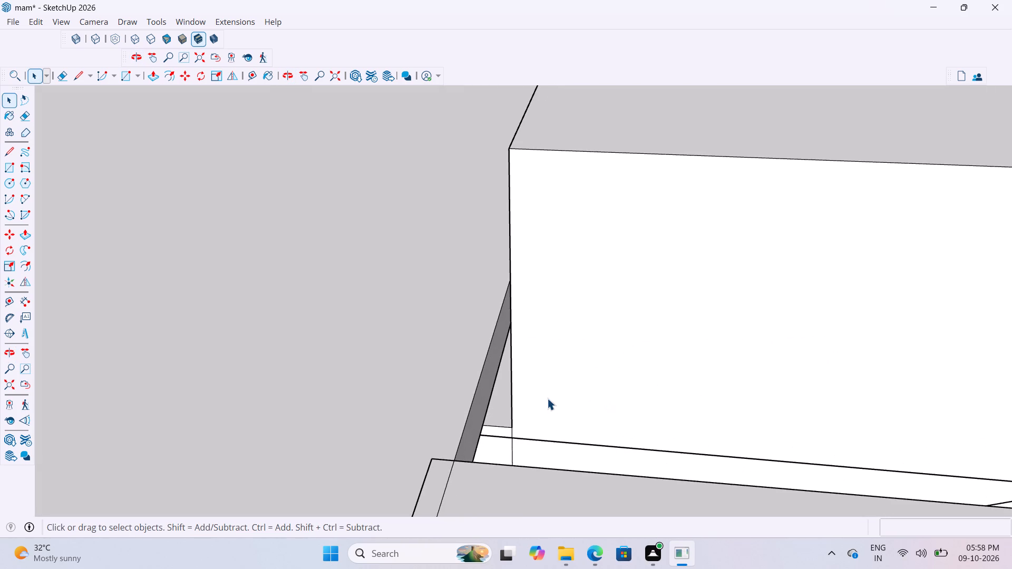
Raise the upper stair flight about 2 1/2" along the blue axis by its bottom step's corner at the balcony floor.
double_click(547, 398)
left_click(549, 382)
scroll(537, 391, "down", 4)
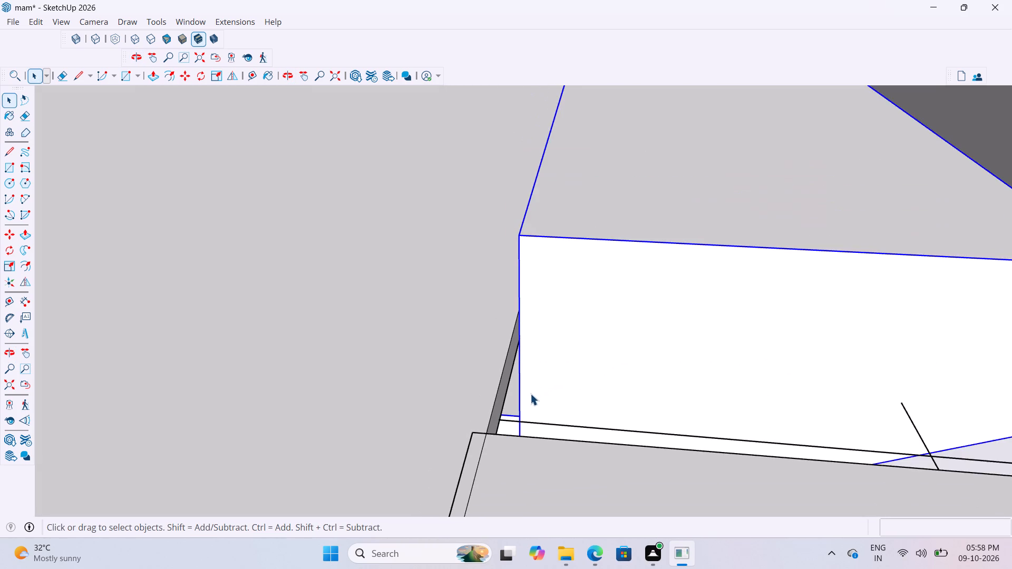
scroll(530, 394, "up", 3)
scroll(511, 359, "down", 5)
middle_click_drag(586, 347, 409, 411)
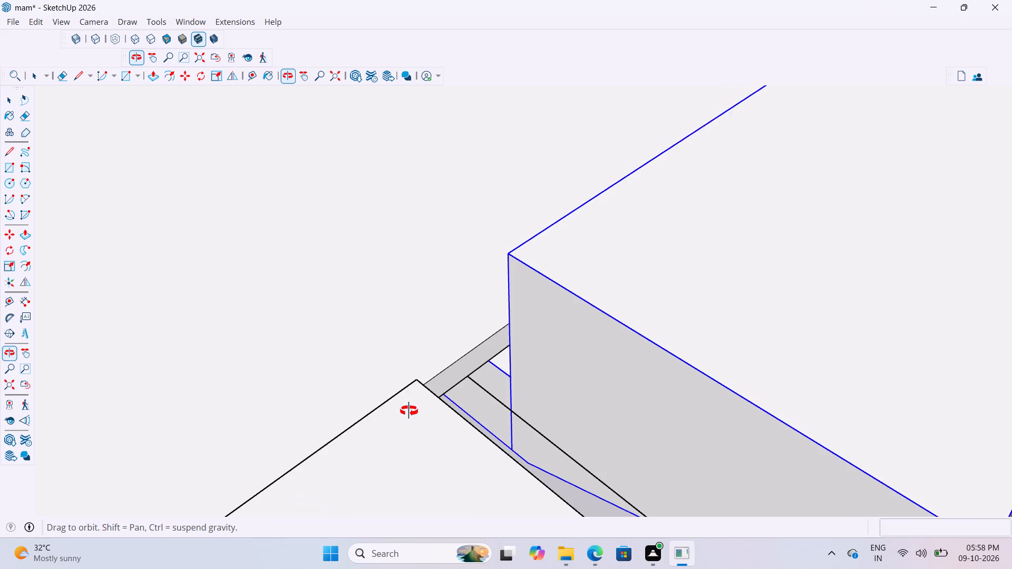
middle_click_drag(409, 411, 653, 370)
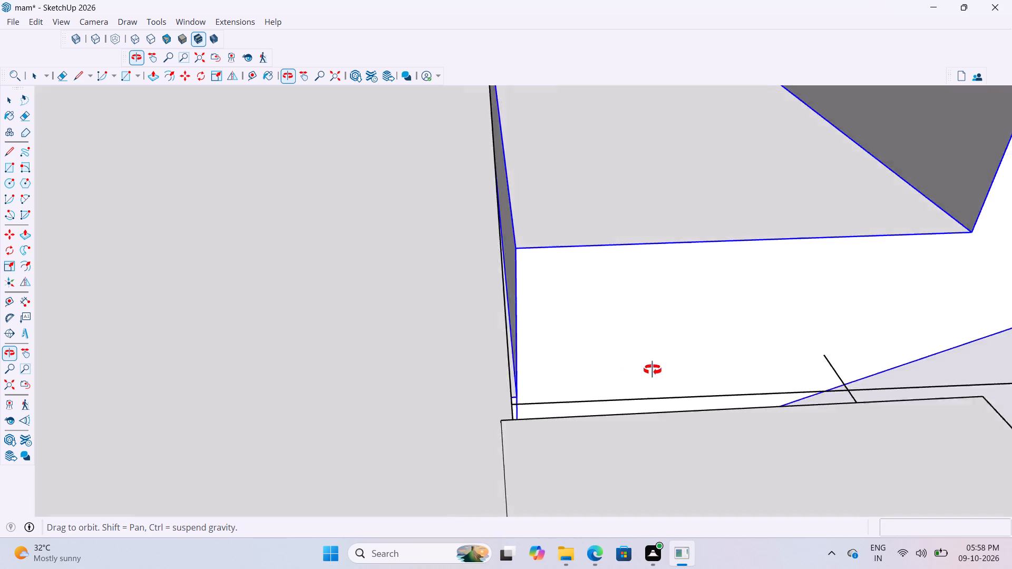
middle_click_drag(653, 370, 706, 361)
middle_click_drag(646, 346, 491, 361)
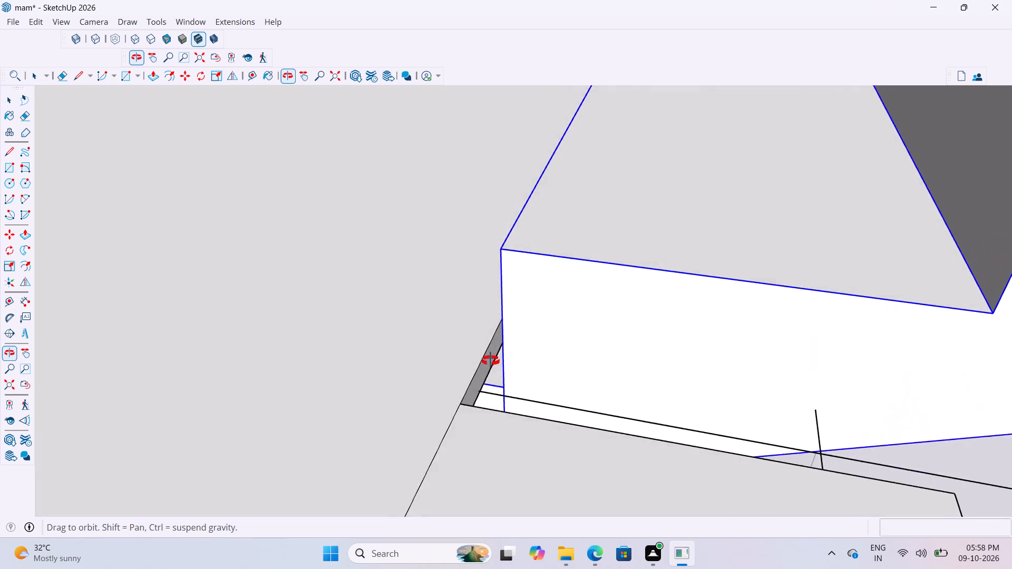
middle_click_drag(491, 361, 705, 456)
scroll(672, 455, "down", 4)
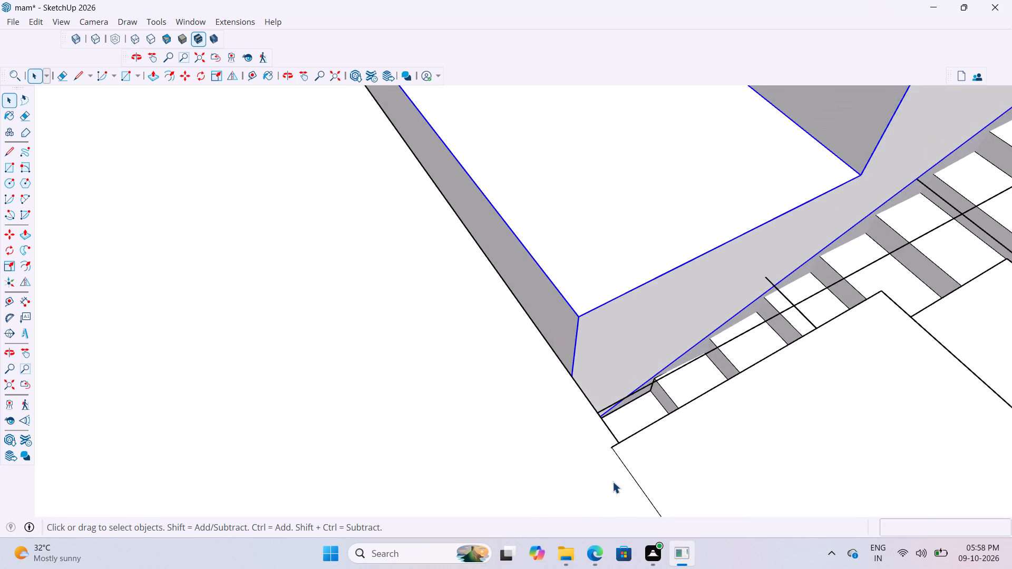
scroll(612, 482, "down", 9)
scroll(615, 412, "up", 10)
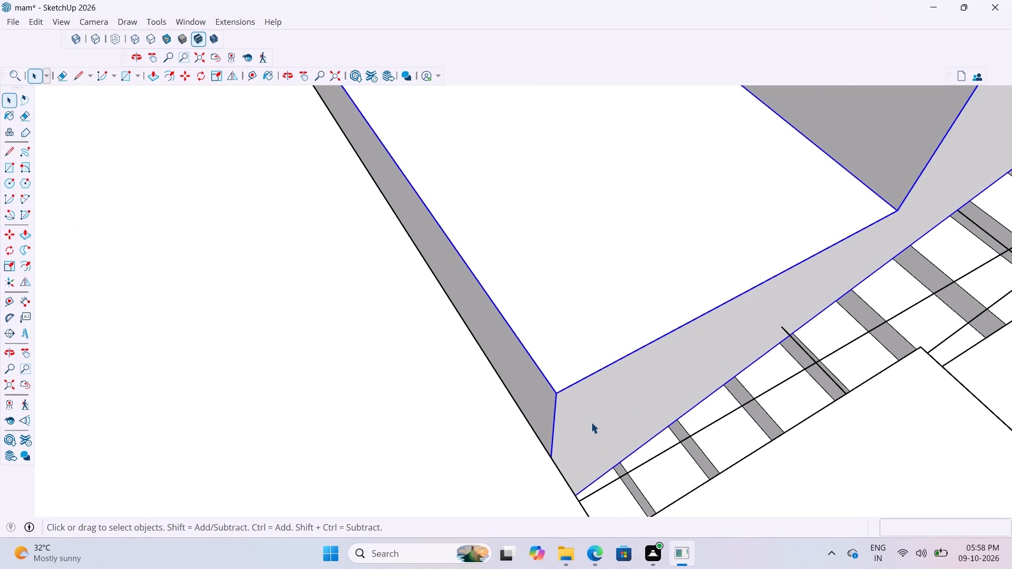
key("m")
left_click(553, 393)
scroll(536, 397, "up", 1)
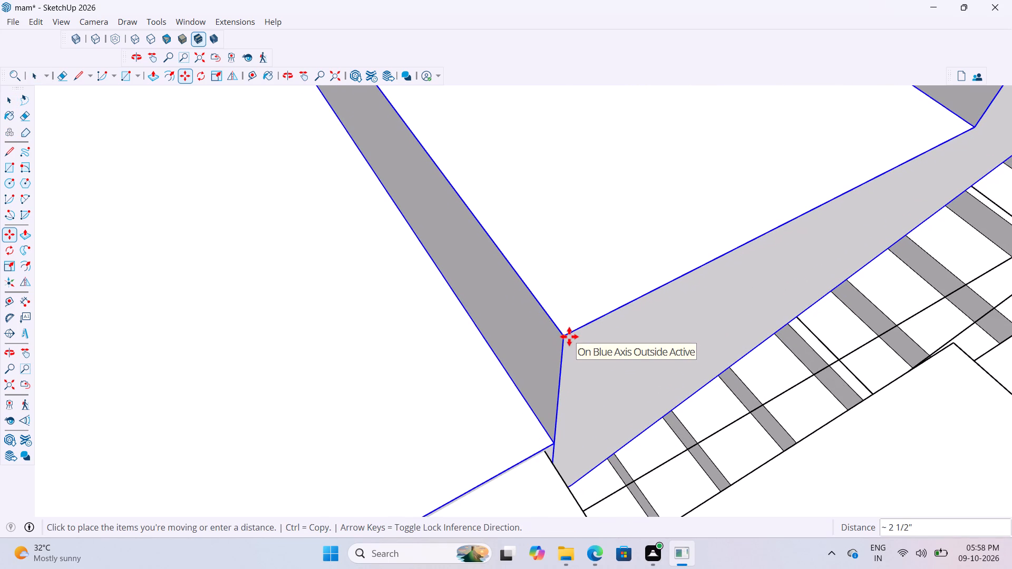
left_click(569, 337)
scroll(568, 439, "up", 3)
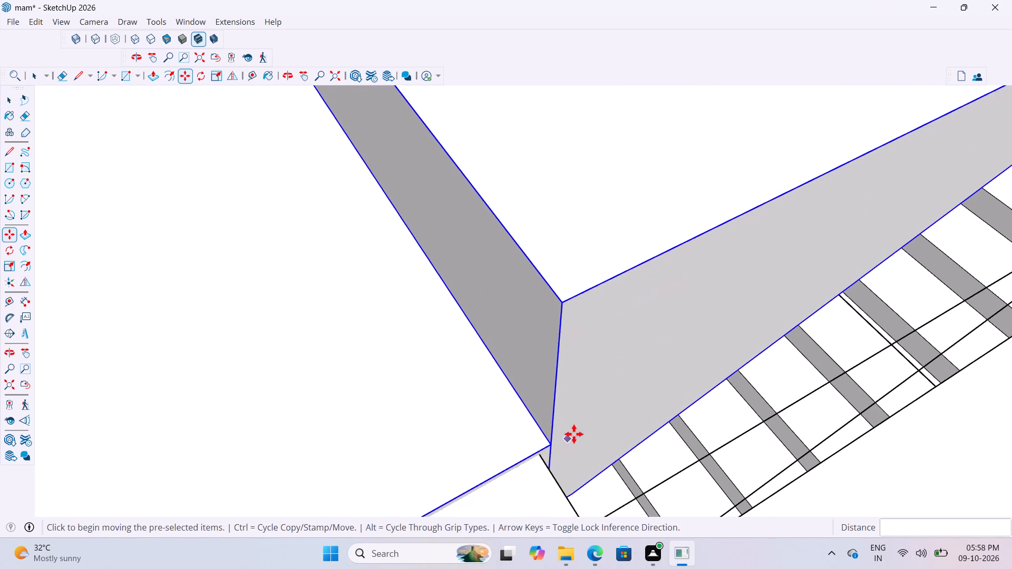
middle_click_drag(573, 419, 411, 371)
scroll(497, 361, "down", 9)
scroll(440, 354, "down", 6)
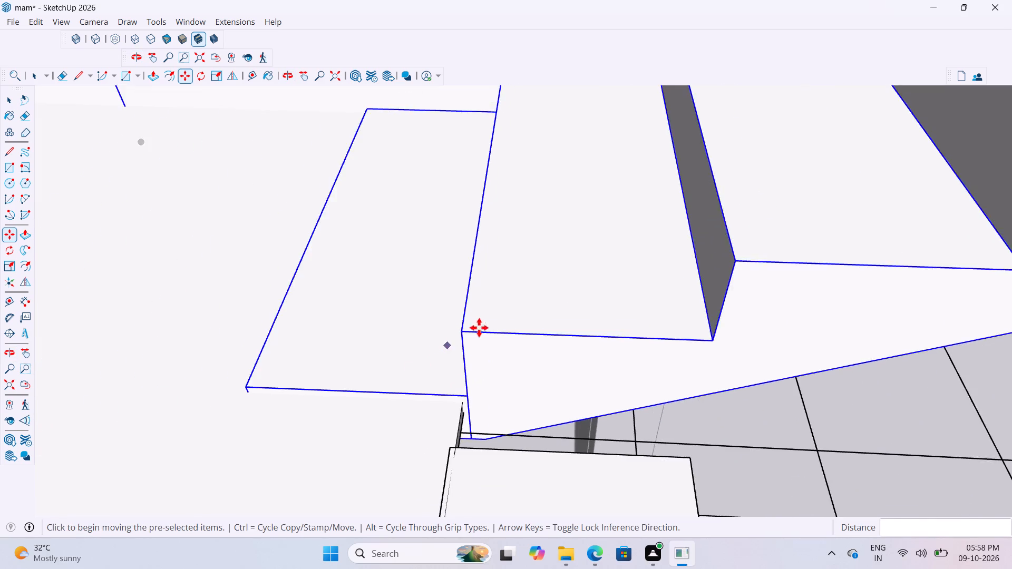
scroll(479, 328, "down", 20)
scroll(479, 328, "down", 20)
scroll(479, 328, "down", 3)
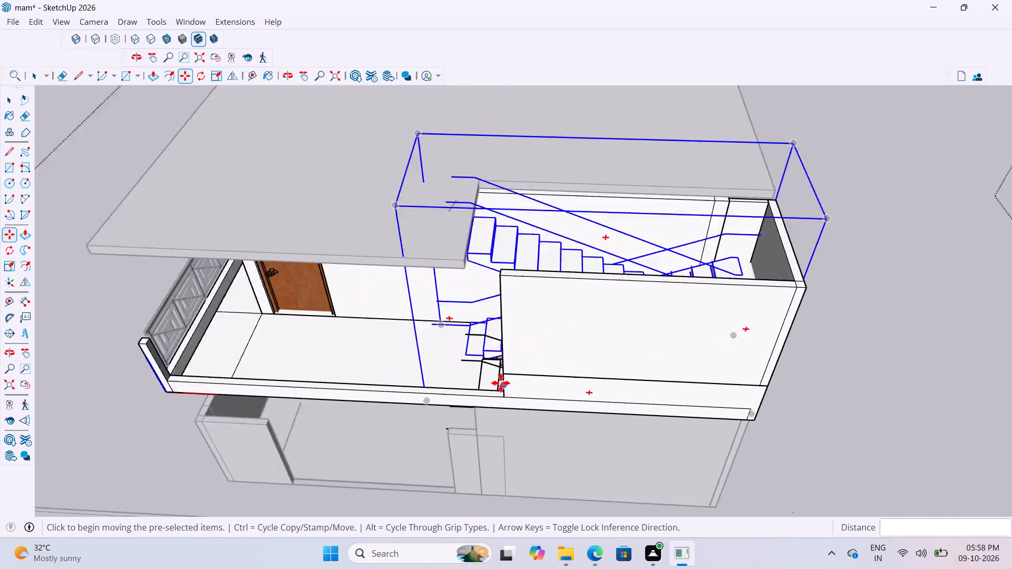
scroll(501, 383, "down", 7)
key("space")
left_click(215, 352)
Lower the whole upper-storey group about 11/16" along the blue axis, by the corner of the slab at the upper flight's foot.
scroll(413, 391, "up", 13)
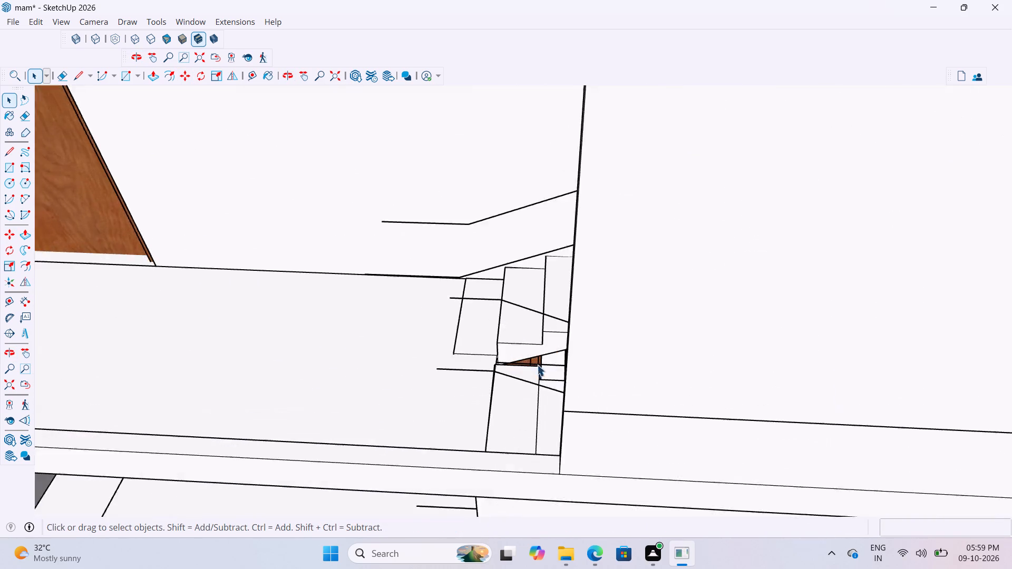
scroll(537, 365, "up", 14)
middle_click_drag(517, 367, 669, 330)
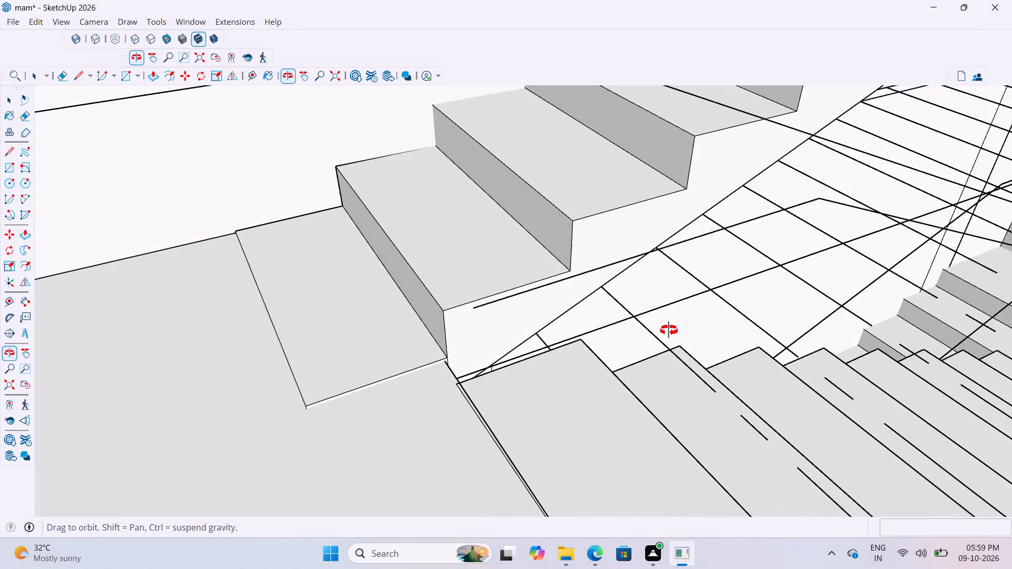
middle_click_drag(669, 330, 552, 347)
scroll(365, 336, "up", 8)
middle_click_drag(418, 300, 419, 297)
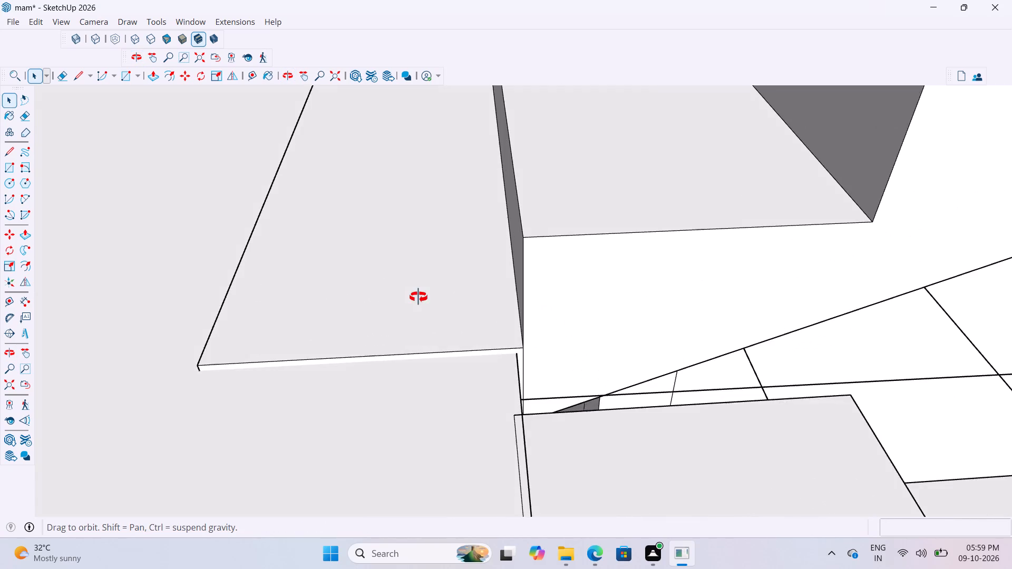
middle_click_drag(419, 297, 676, 283)
scroll(493, 341, "down", 4)
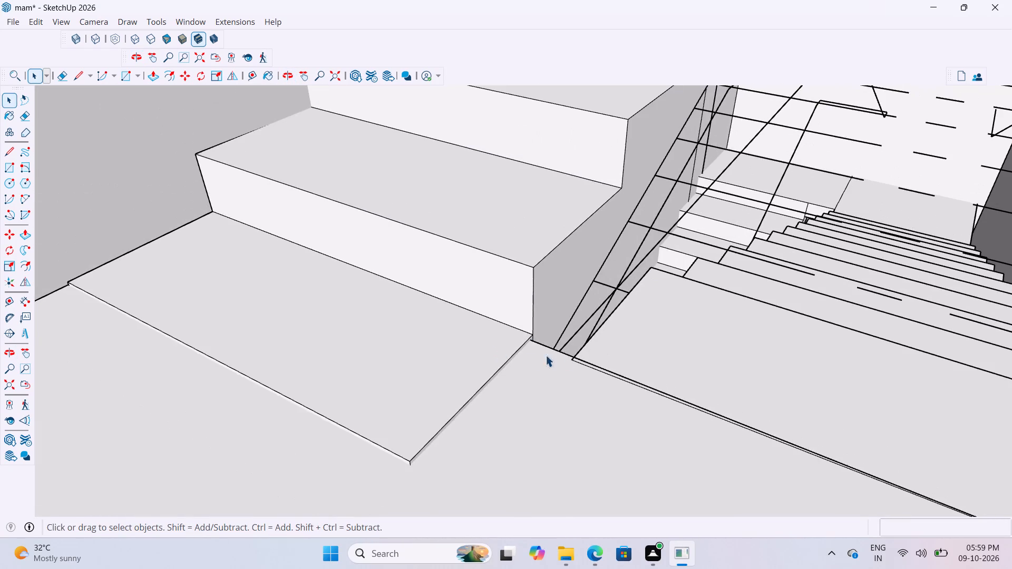
middle_click_drag(567, 359, 300, 374)
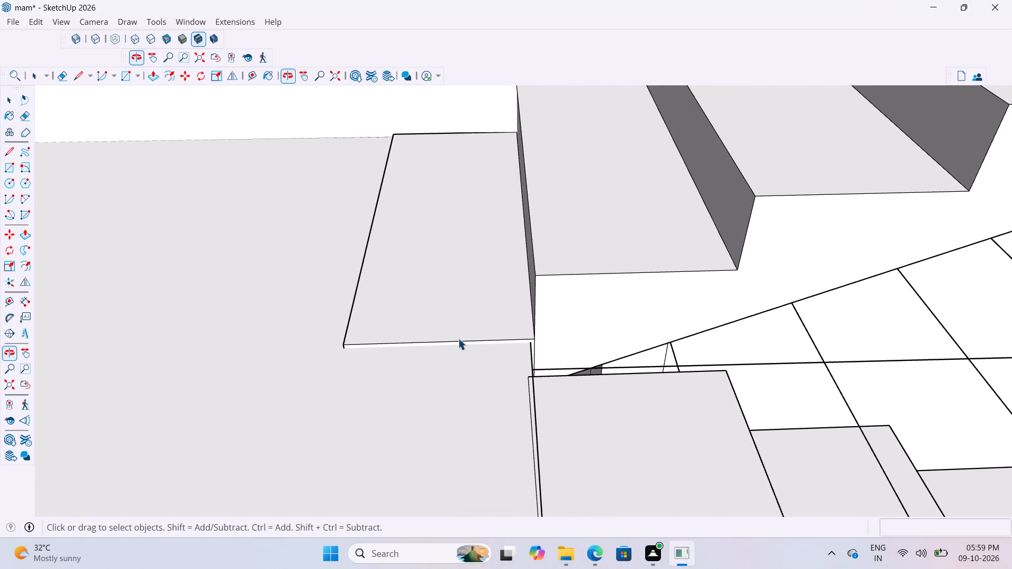
scroll(458, 338, "up", 7)
key("m")
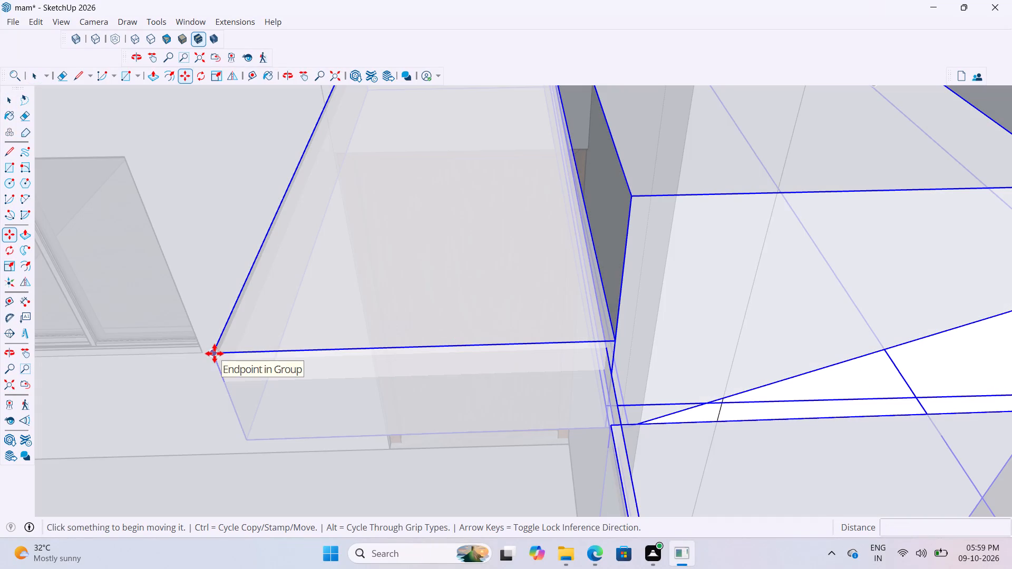
left_click(215, 354)
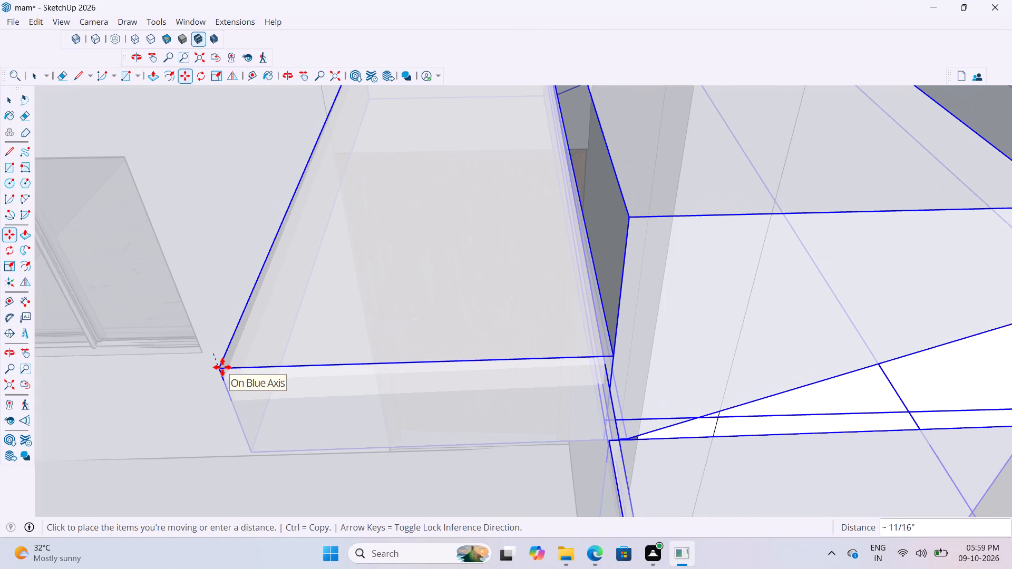
left_click(222, 367)
scroll(373, 344, "down", 20)
scroll(373, 344, "down", 9)
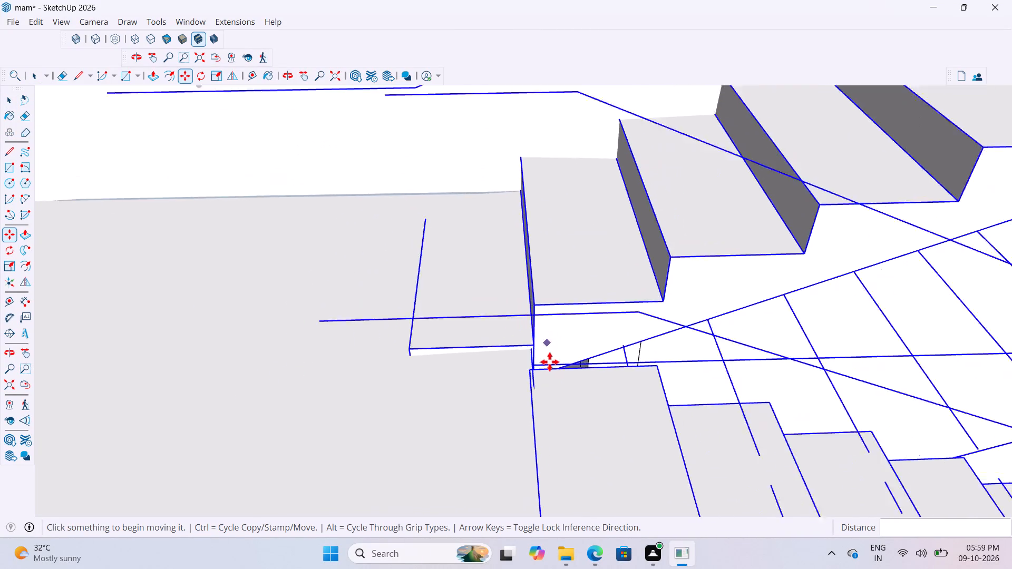
scroll(550, 362, "down", 12)
scroll(559, 370, "down", 19)
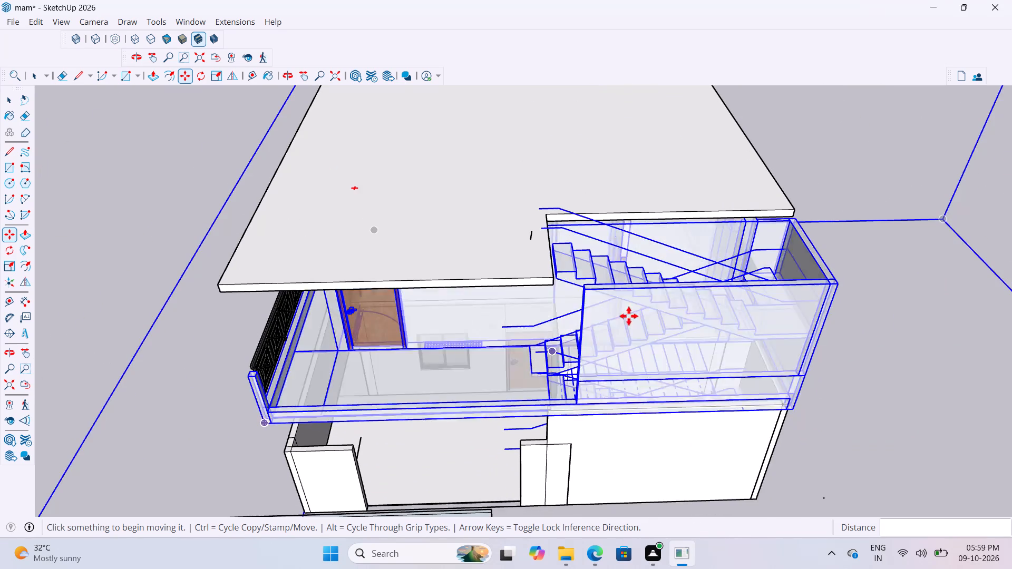
key("space")
key("space")
left_click(856, 287)
Move the upper-storey group about 5 1/4" by the top step's corner, bringing the upper flight against the roof slab opening's edge.
scroll(537, 316, "up", 12)
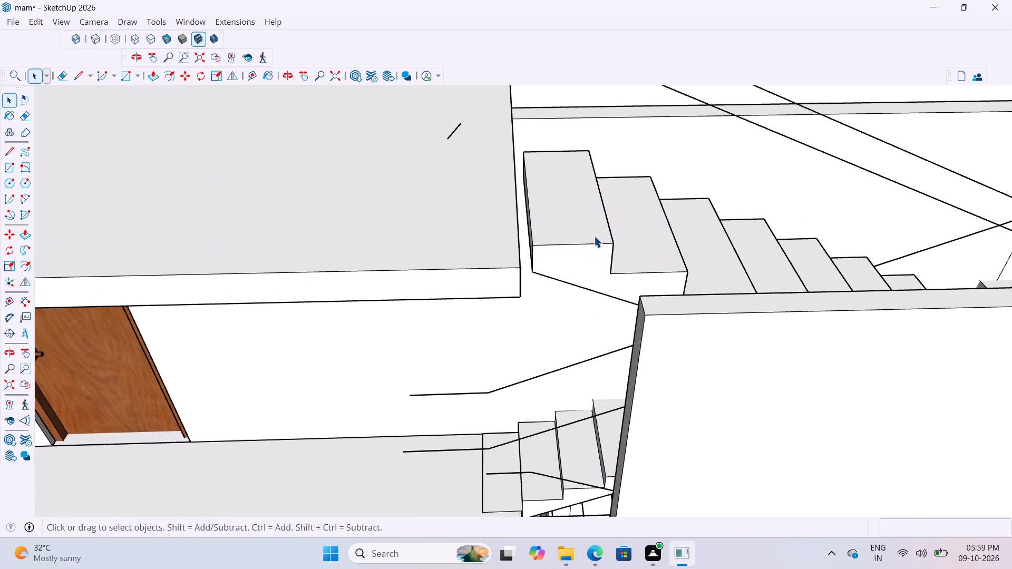
middle_click_drag(566, 238, 506, 207)
scroll(502, 212, "up", 11)
middle_click_drag(521, 197, 556, 176)
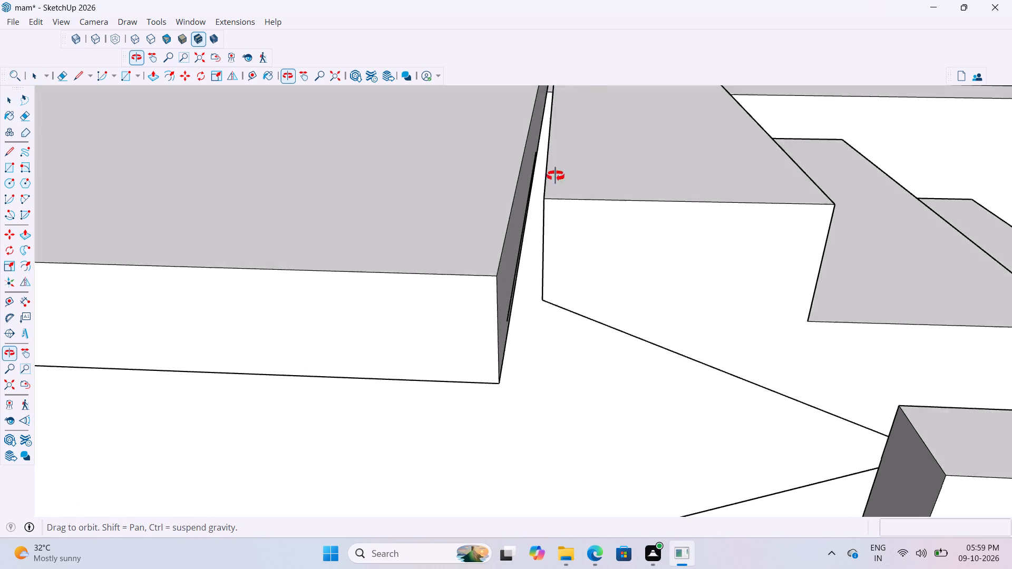
middle_click_drag(556, 176, 558, 171)
scroll(556, 193, "down", 14)
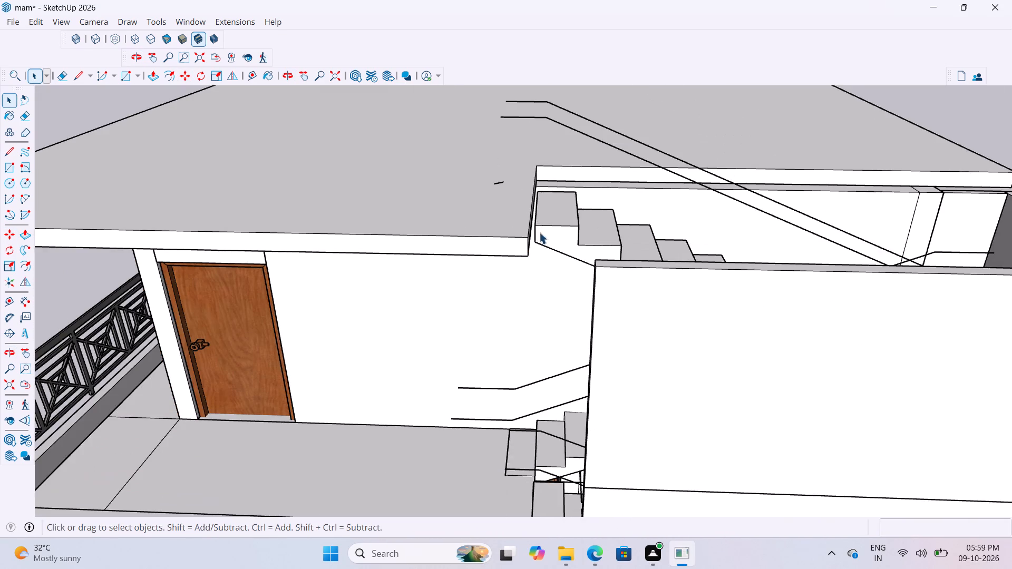
middle_click_drag(537, 227, 474, 202)
scroll(468, 201, "up", 11)
middle_click_drag(442, 192, 507, 197)
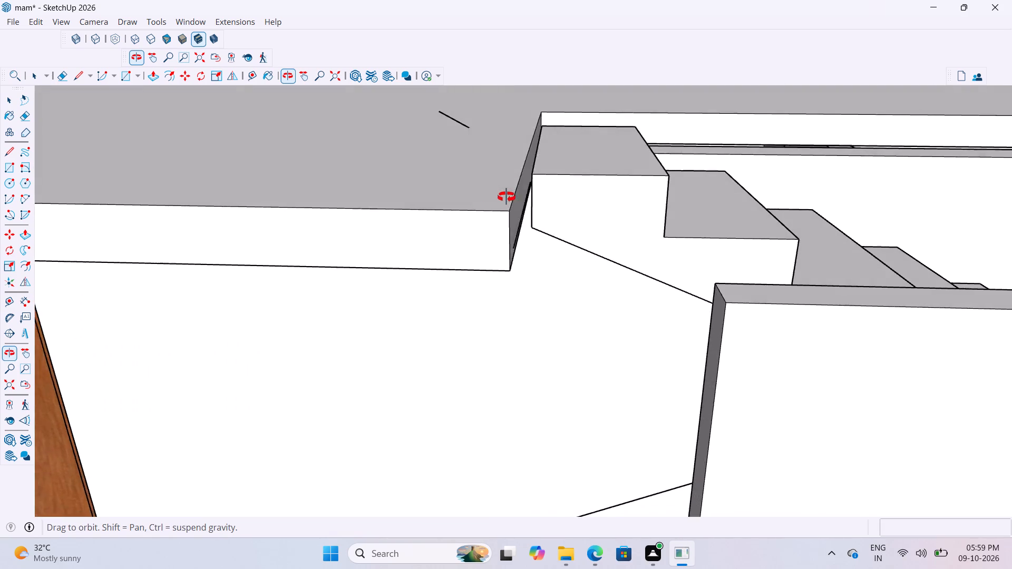
middle_click_drag(507, 197, 507, 197)
scroll(556, 178, "up", 5)
left_click(556, 178)
key("m")
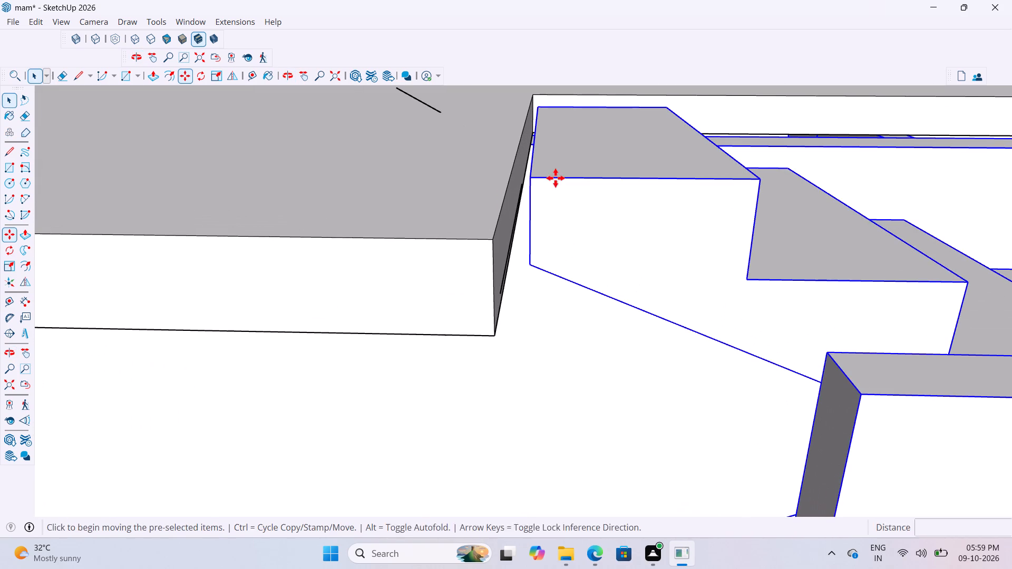
middle_click_drag(546, 174, 686, 284)
scroll(622, 347, "down", 11)
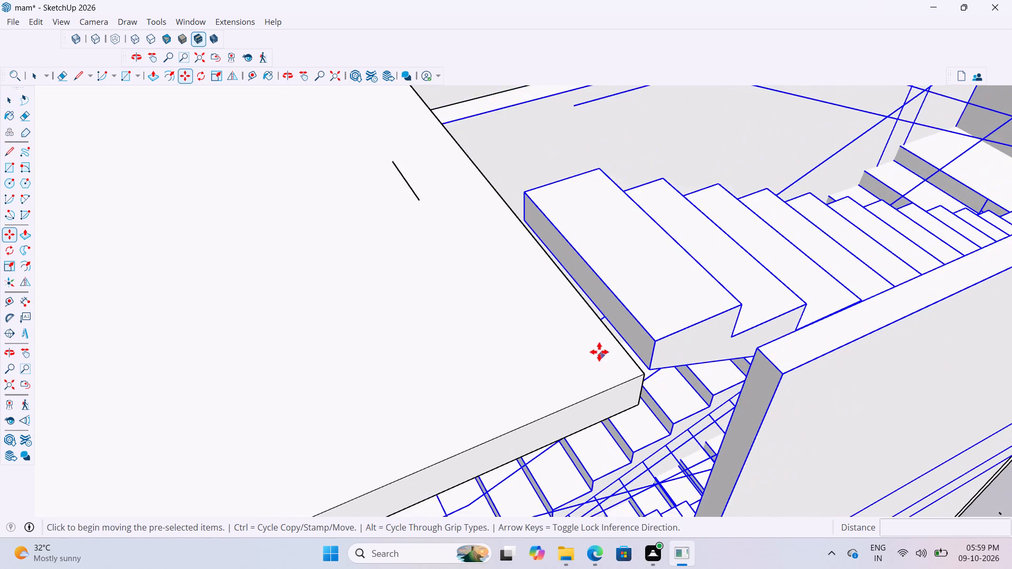
scroll(599, 352, "down", 3)
middle_click_drag(605, 176, 523, 183)
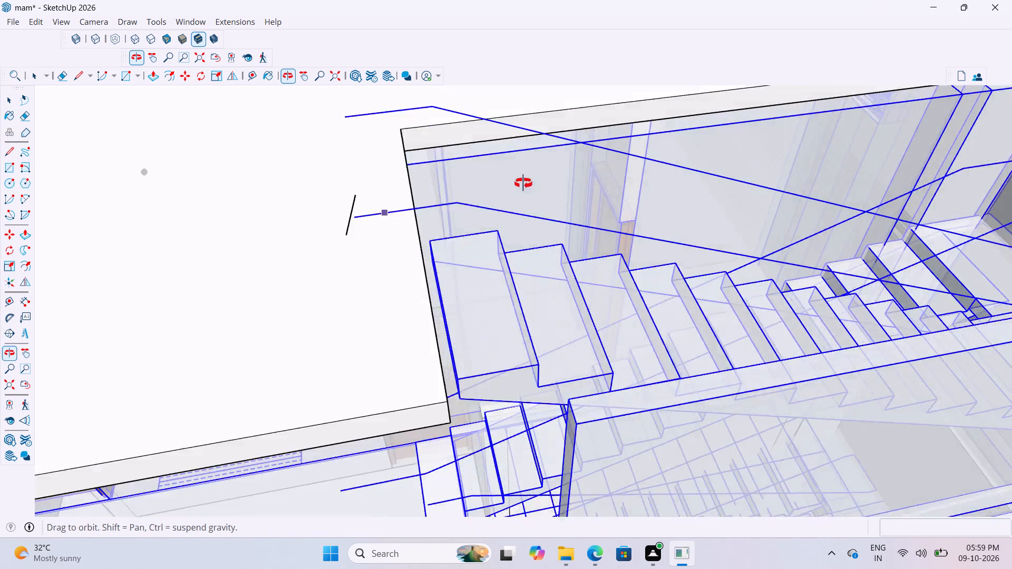
middle_click_drag(523, 183, 451, 161)
scroll(278, 301, "up", 9)
scroll(269, 278, "down", 3)
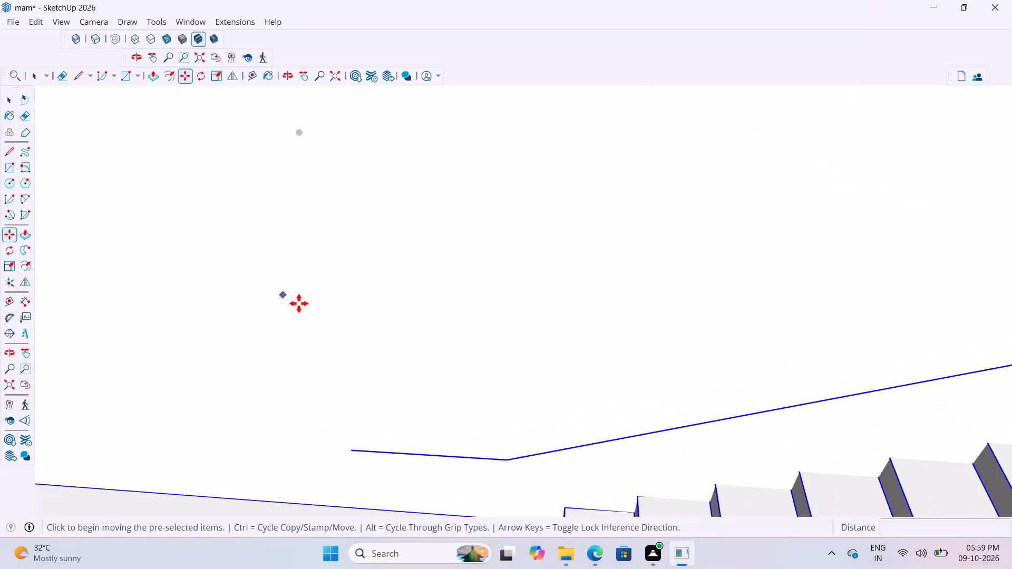
scroll(299, 303, "down", 8)
scroll(337, 267, "up", 14)
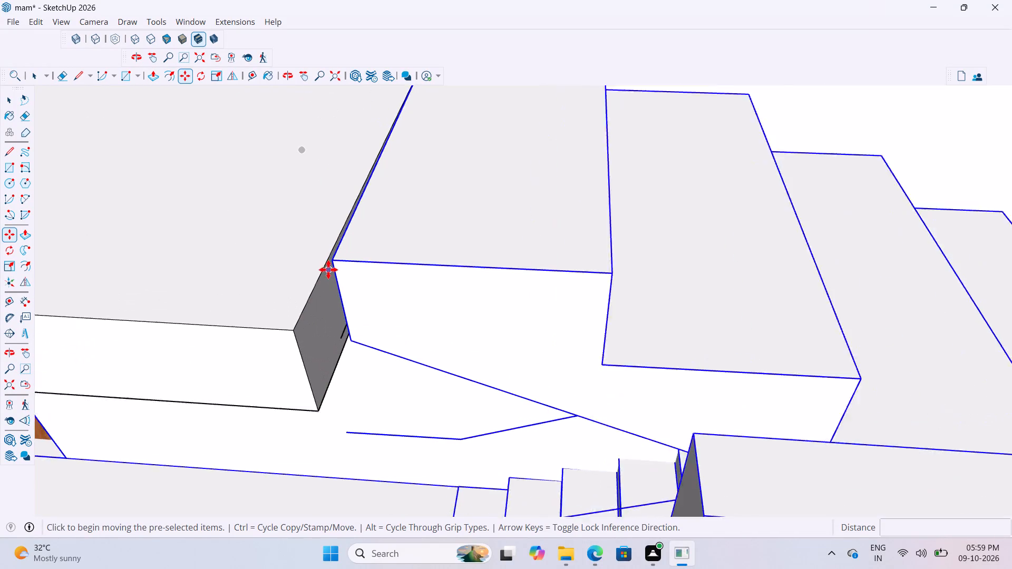
scroll(328, 270, "up", 2)
left_click(335, 257)
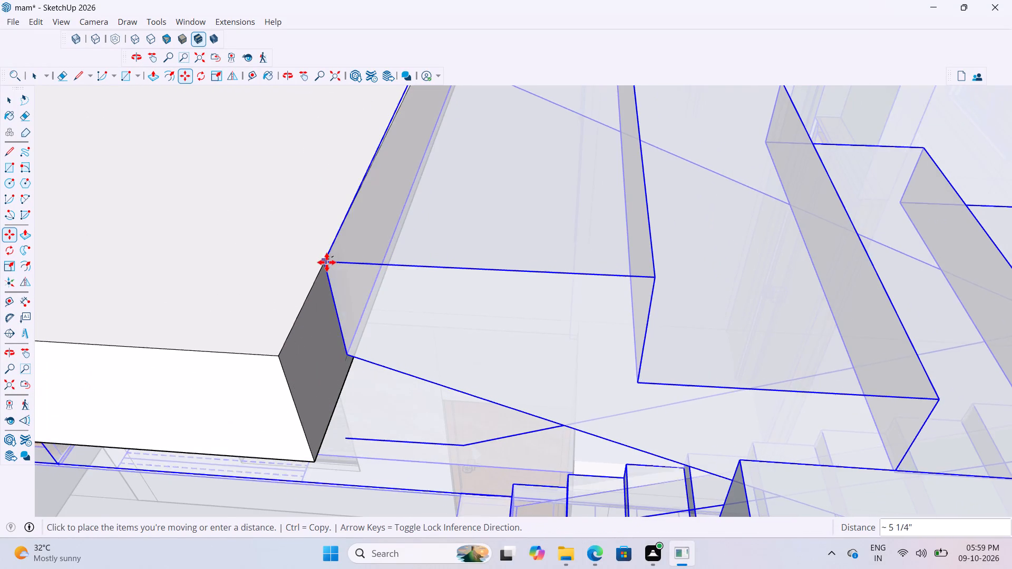
left_click(327, 262)
scroll(461, 256, "down", 8)
middle_click_drag(443, 272, 478, 176)
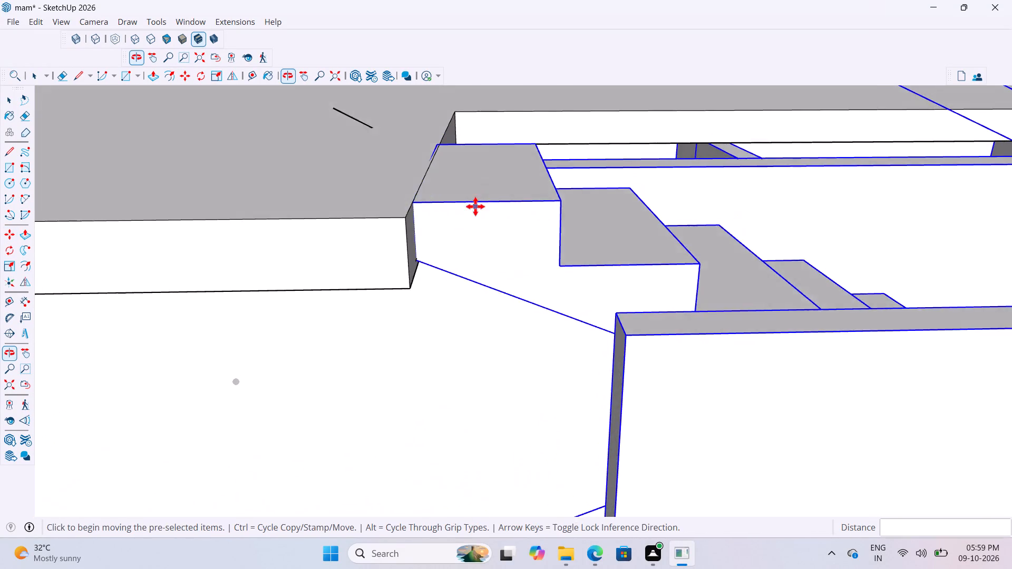
scroll(474, 217, "down", 20)
scroll(474, 217, "down", 20)
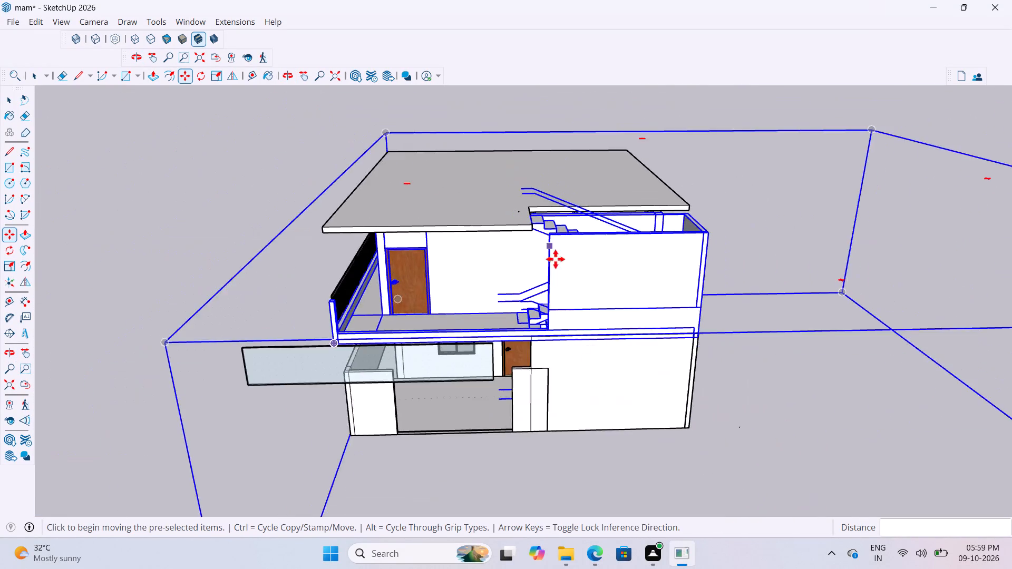
scroll(556, 259, "down", 1)
key("space")
key("space")
left_click(212, 233)
Examine the upper flight's top step against the roof slab opening's edge and the stairwell's side wall.
scroll(556, 205, "up", 11)
middle_click_drag(554, 225, 533, 223)
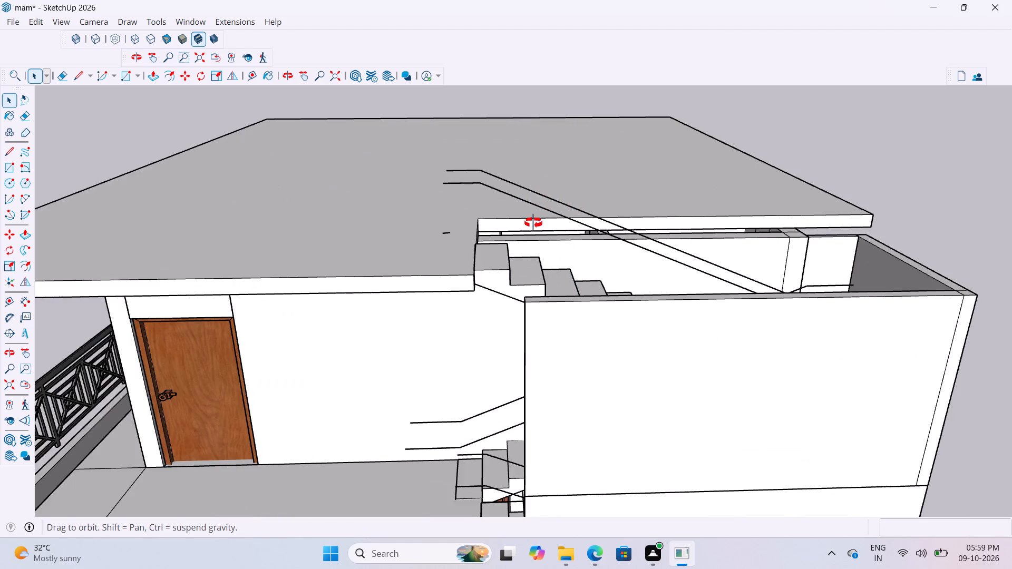
middle_click_drag(533, 223, 458, 225)
scroll(302, 267, "up", 15)
middle_click_drag(319, 252, 329, 243)
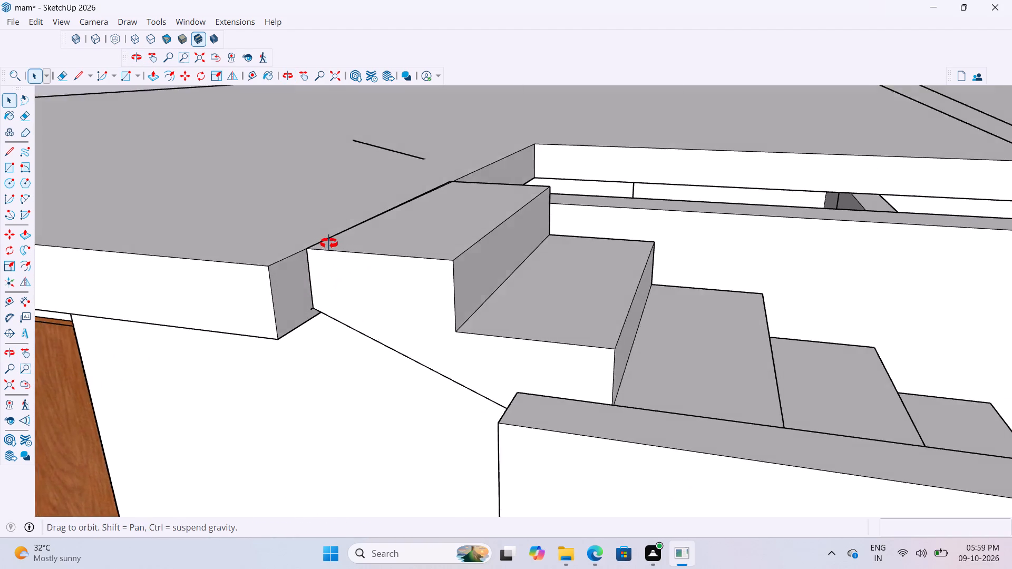
middle_click_drag(329, 243, 397, 223)
scroll(412, 213, "up", 1)
scroll(412, 213, "down", 11)
middle_click_drag(461, 310, 651, 460)
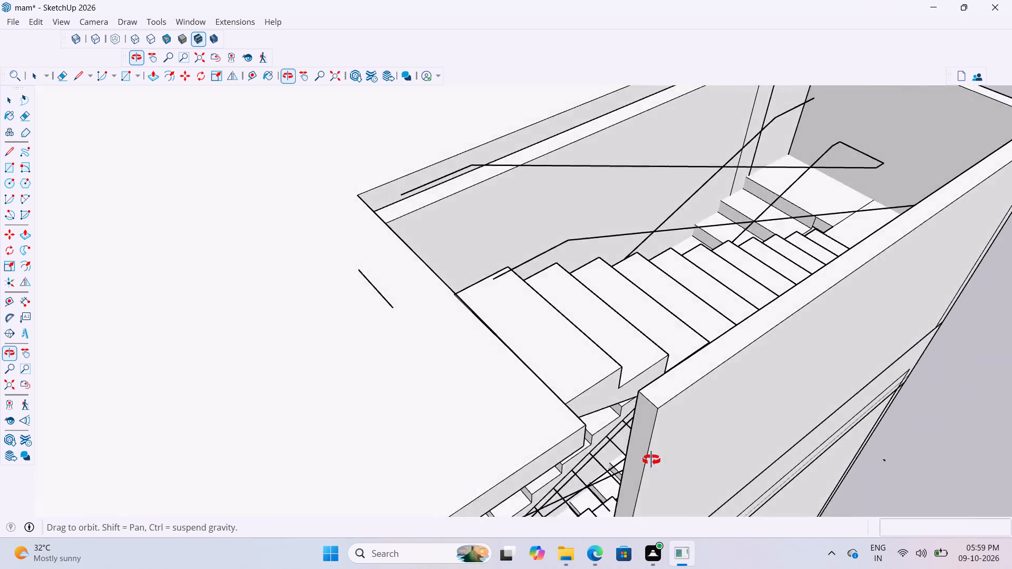
middle_click_drag(651, 460, 714, 472)
scroll(719, 401, "up", 8)
middle_click_drag(706, 299, 775, 287)
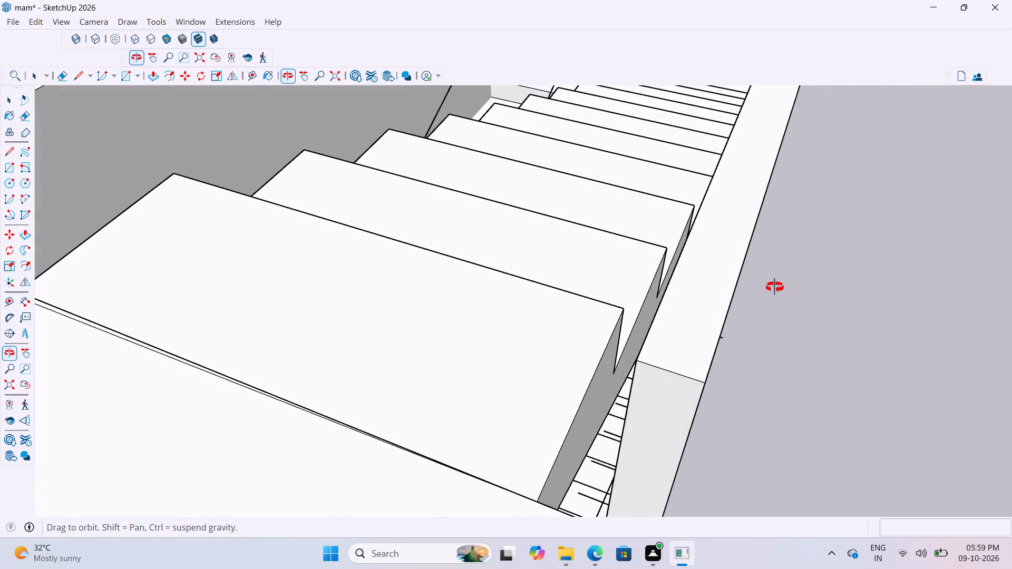
Examine the upper flight's top step, the roof slab opening's edge and the open balcony side beside the stairwell wall.
middle_click_drag(775, 287, 773, 288)
scroll(447, 384, "down", 20)
scroll(606, 231, "up", 4)
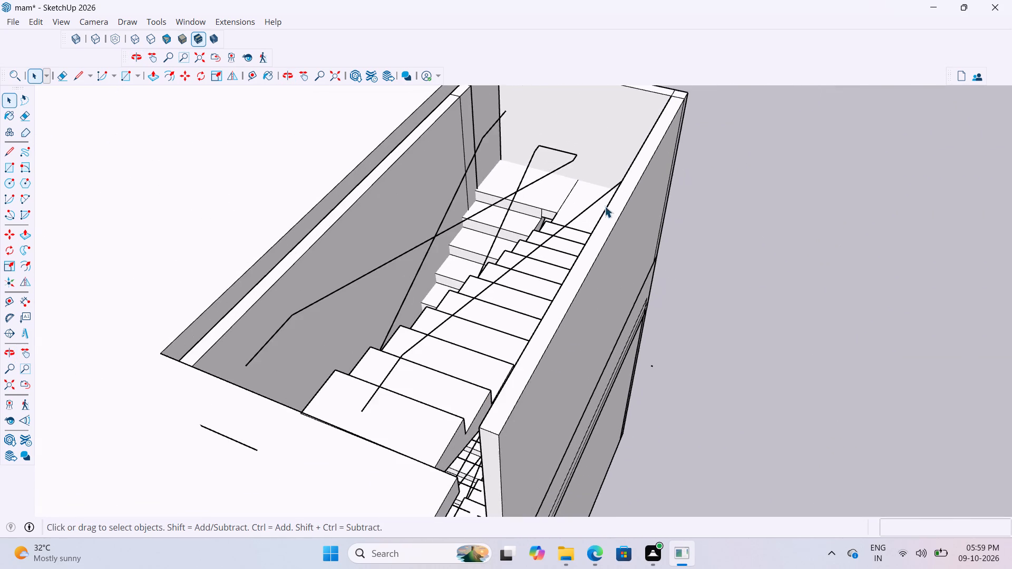
middle_click_drag(571, 273, 25, 254)
scroll(416, 258, "down", 9)
left_click(280, 415)
scroll(384, 233, "up", 3)
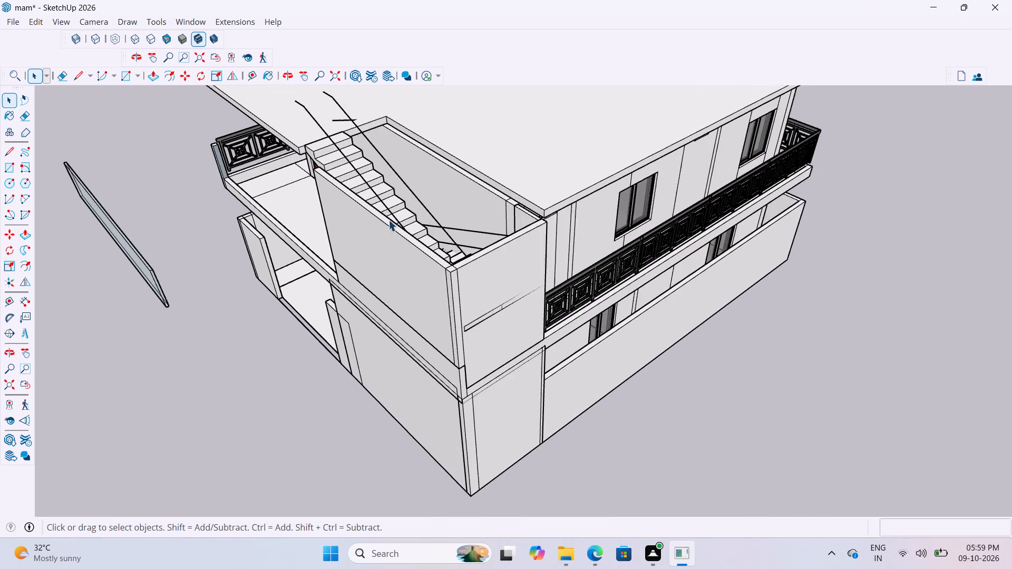
scroll(388, 220, "up", 1)
middle_click_drag(383, 208, 556, 208)
scroll(485, 247, "down", 5)
scroll(348, 168, "up", 16)
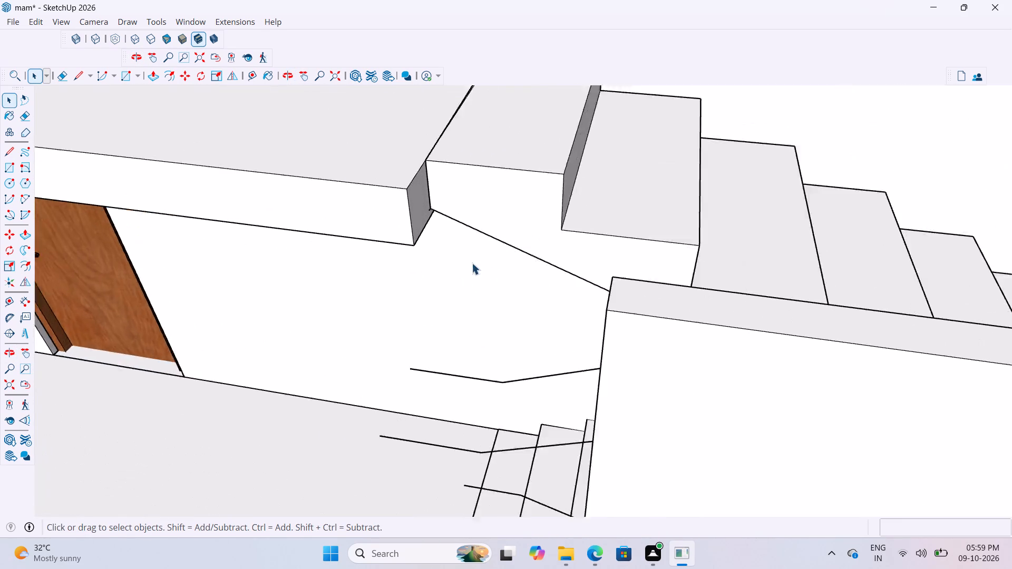
scroll(472, 263, "up", 2)
scroll(454, 274, "down", 11)
middle_click_drag(488, 311, 516, 300)
scroll(443, 277, "down", 2)
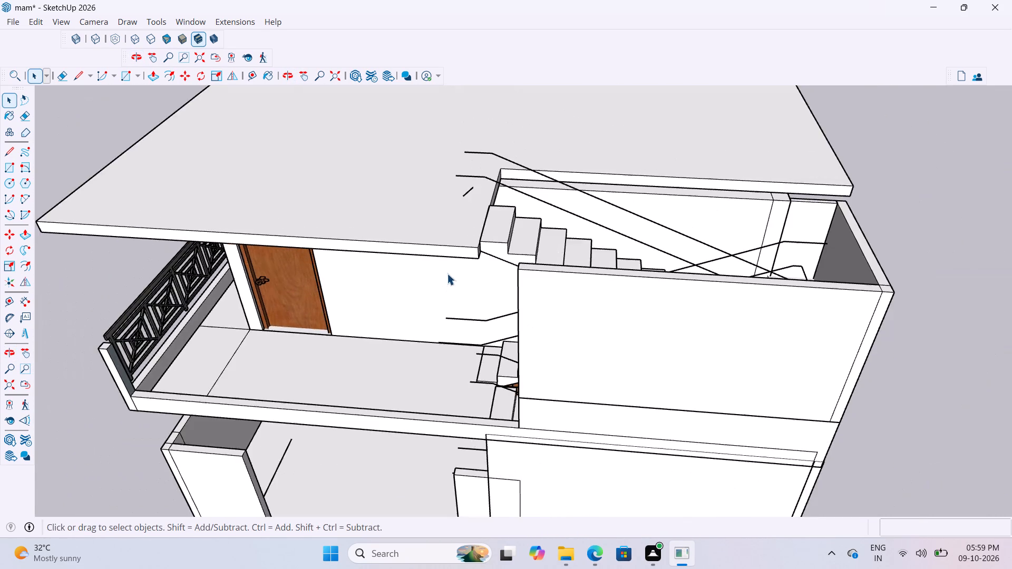
scroll(447, 273, "down", 6)
scroll(475, 313, "up", 7)
scroll(474, 198, "up", 8)
middle_click_drag(482, 181, 476, 178)
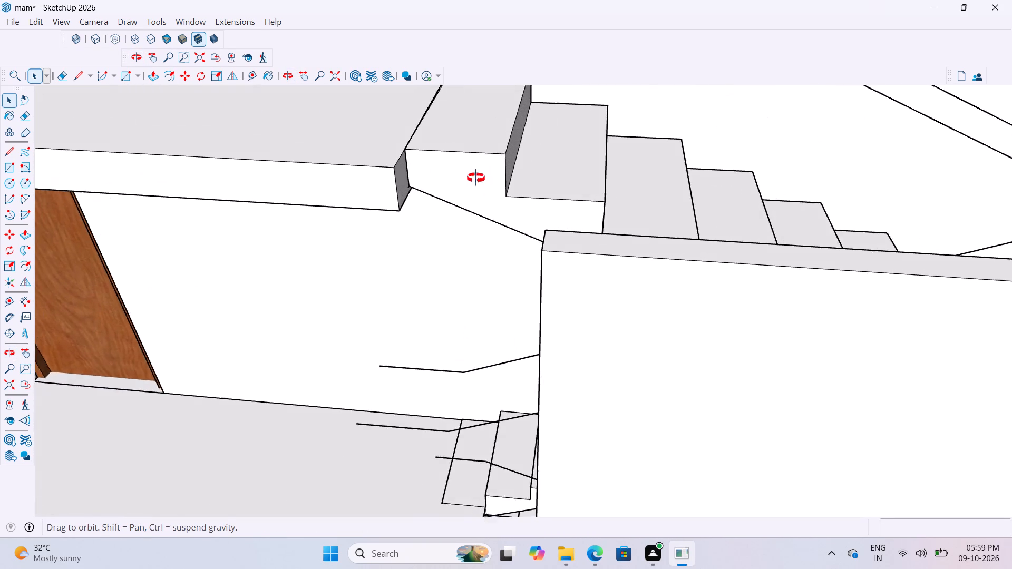
middle_click_drag(476, 178, 497, 170)
scroll(524, 252, "down", 3)
scroll(376, 268, "down", 8)
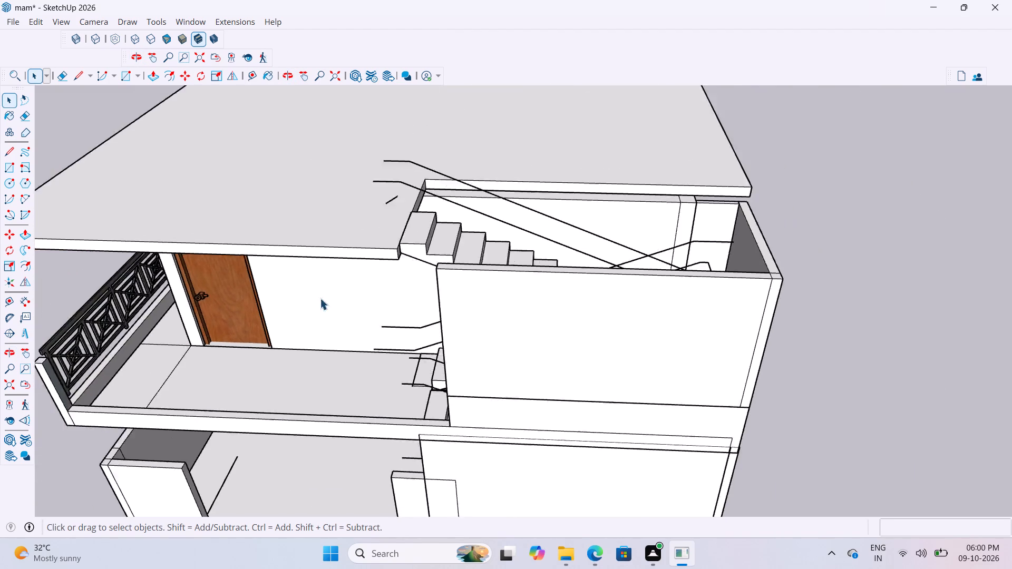
scroll(320, 298, "down", 2)
scroll(631, 249, "up", 6)
scroll(471, 326, "down", 4)
Inspect the upper storey's windows, balcony railings and roof slab overhang around the other sides of the house.
middle_click_drag(487, 304, 329, 306)
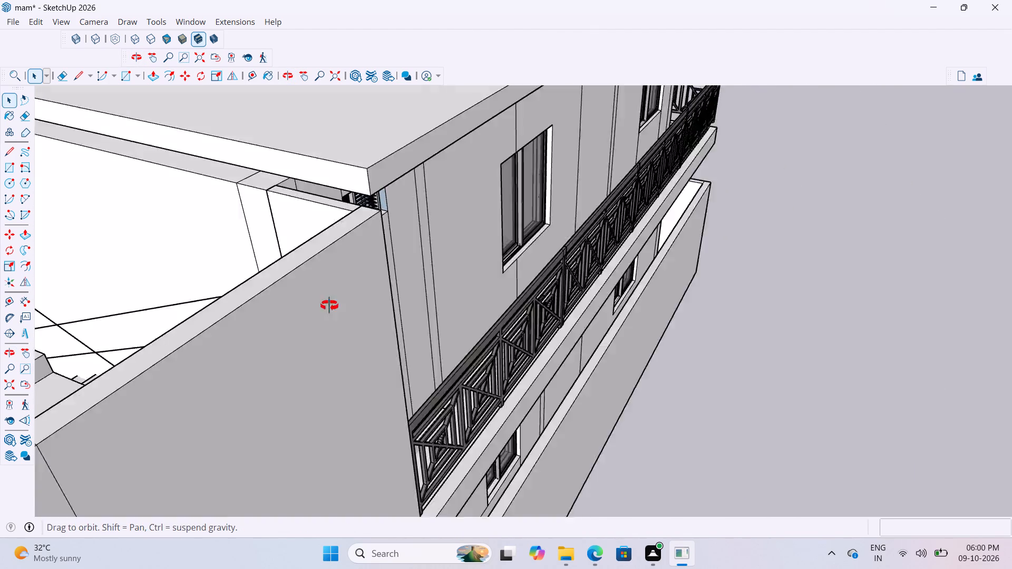
middle_click_drag(329, 306, 255, 325)
scroll(261, 179, "up", 7)
scroll(293, 248, "down", 12)
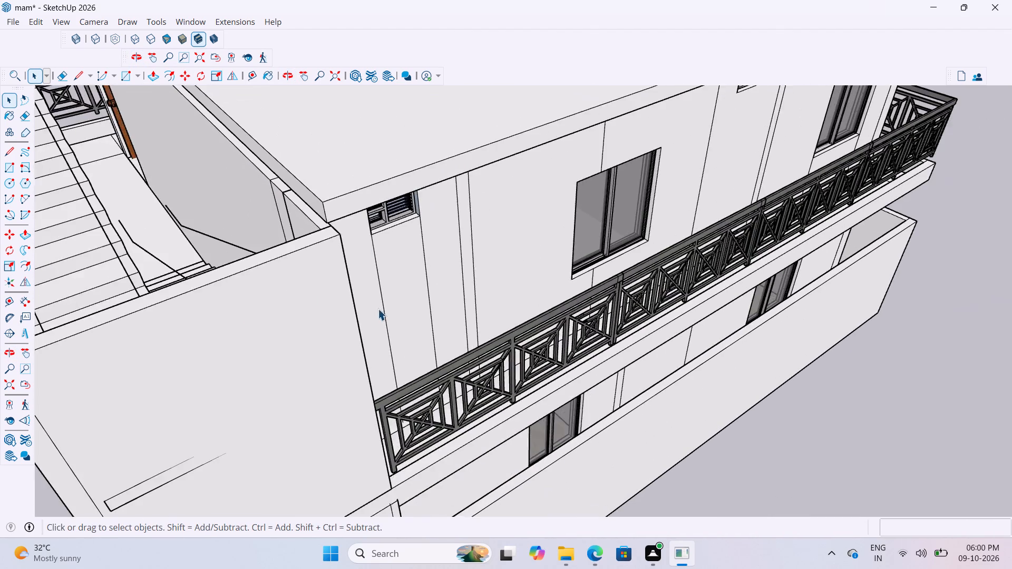
scroll(378, 309, "down", 11)
middle_click_drag(248, 169, 382, 144)
scroll(415, 205, "down", 3)
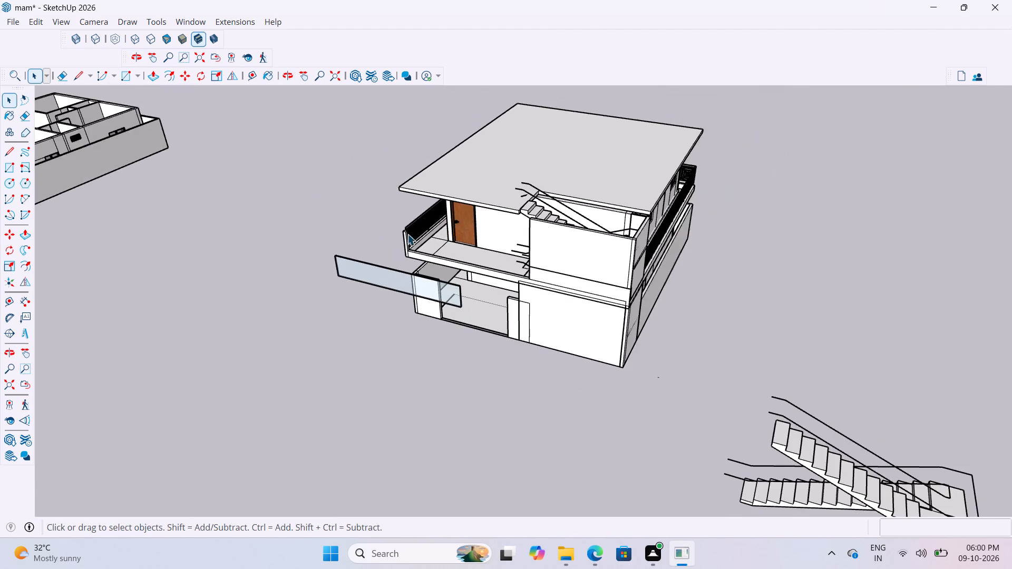
middle_click_drag(421, 205, 604, 211)
scroll(612, 189, "up", 20)
scroll(612, 189, "up", 2)
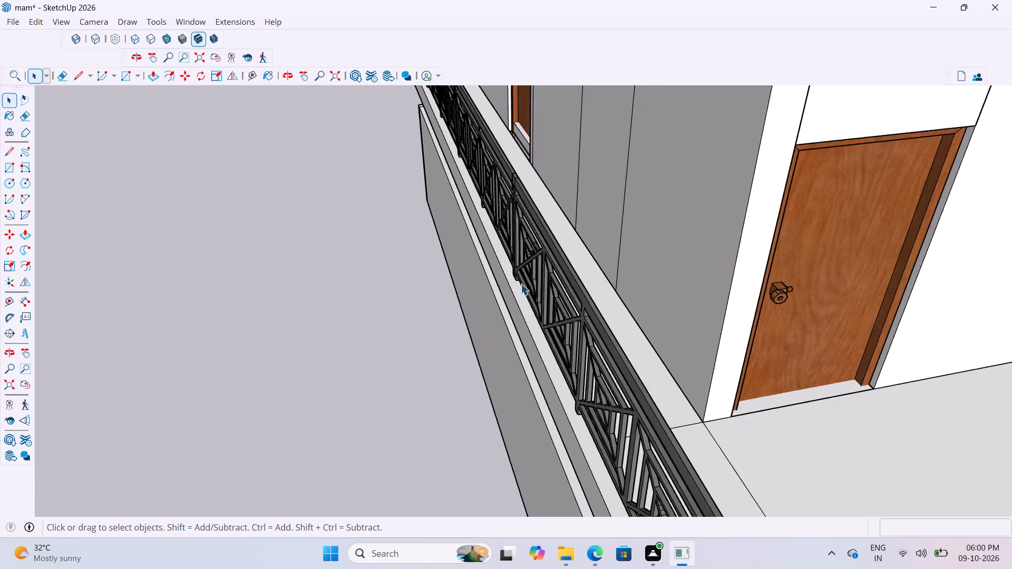
scroll(487, 300, "down", 11)
middle_click_drag(516, 240, 429, 165)
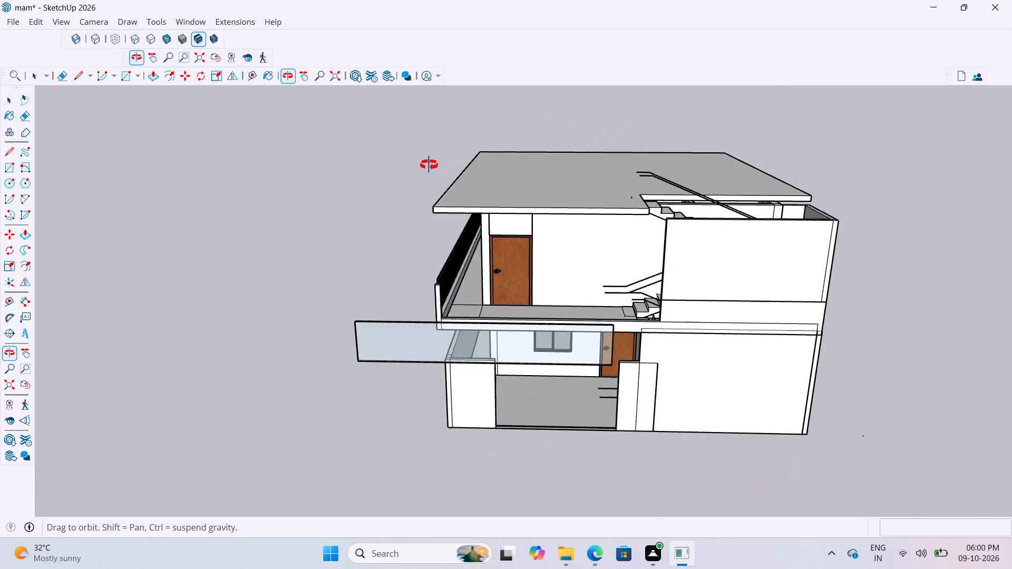
middle_click_drag(429, 165, 105, 174)
scroll(712, 184, "up", 3)
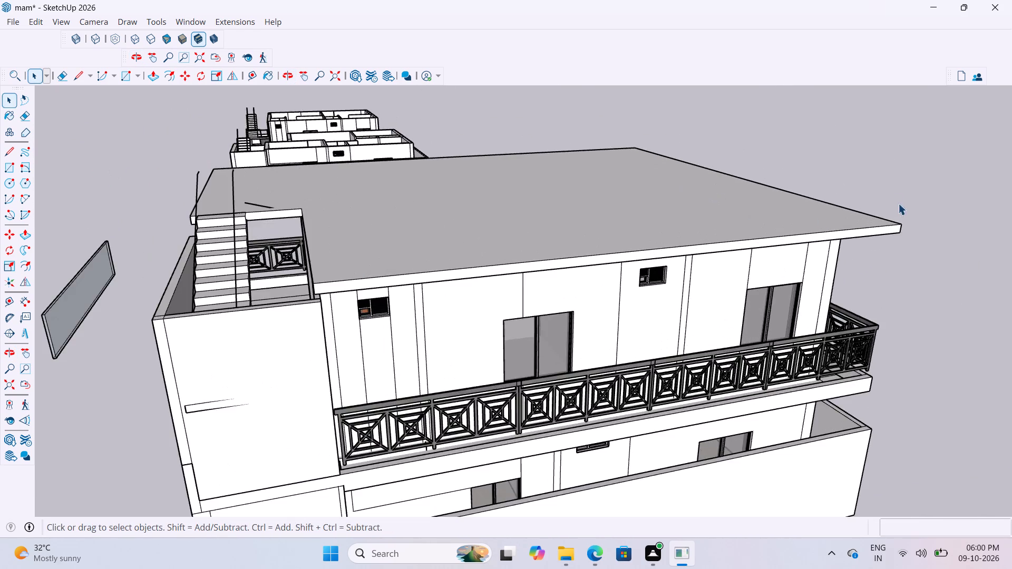
middle_click_drag(848, 182, 415, 132)
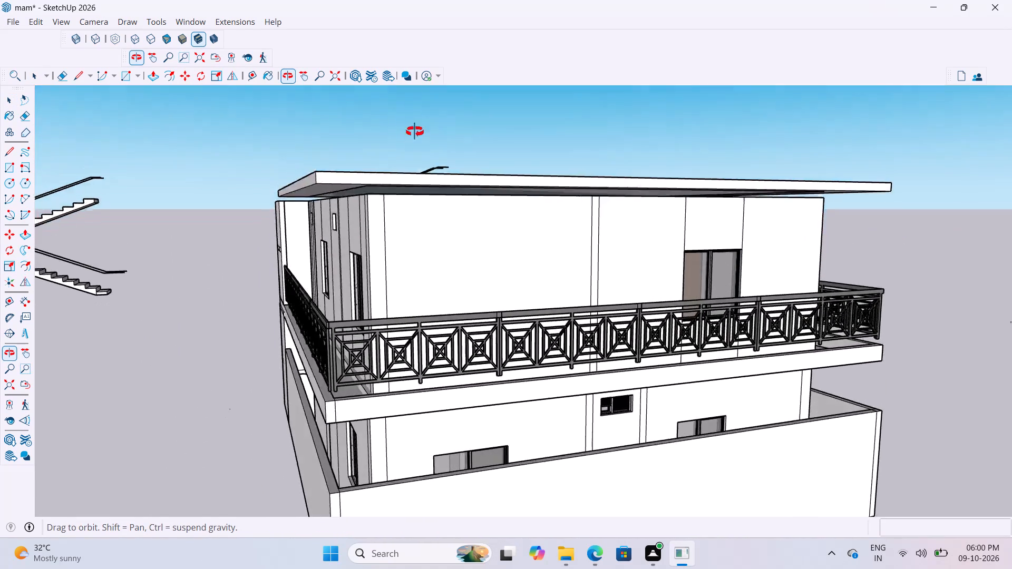
middle_click_drag(415, 132, 318, 125)
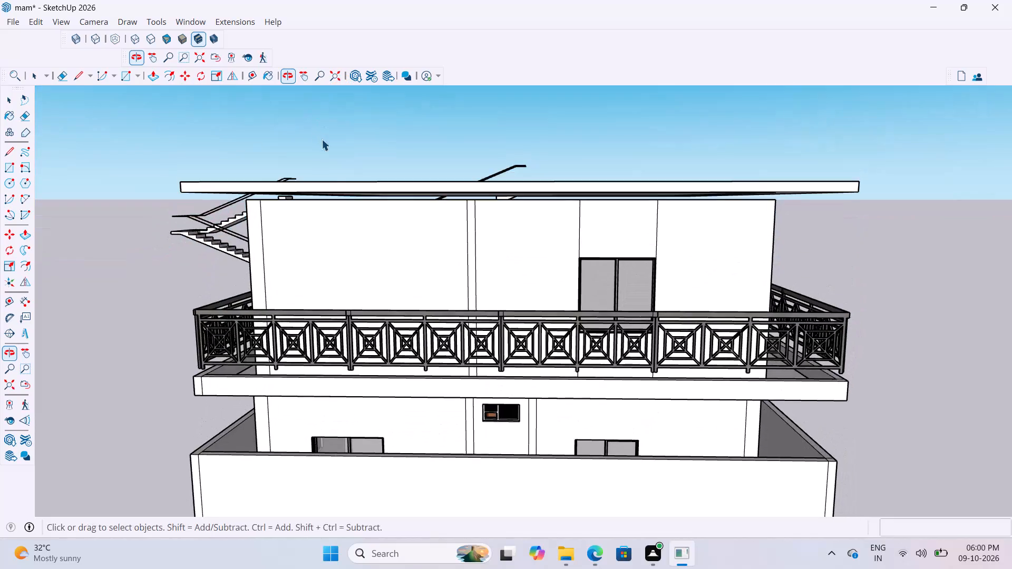
scroll(330, 176, "up", 3)
scroll(343, 194, "down", 7)
scroll(498, 255, "down", 10)
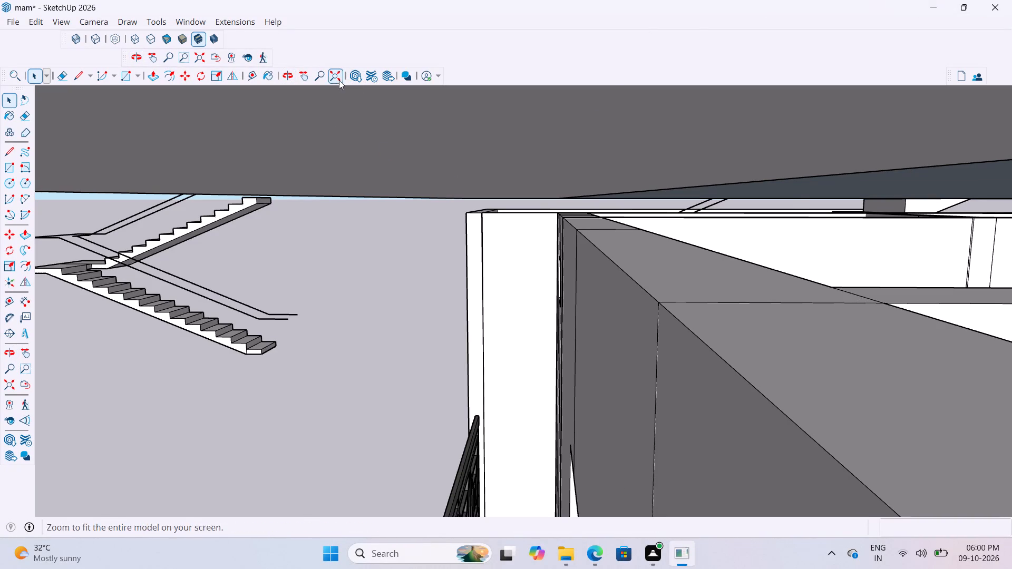
View the entire model's extents and return to the house's open balcony side by the stairwell.
left_click(339, 80)
scroll(287, 283, "down", 4)
key("space")
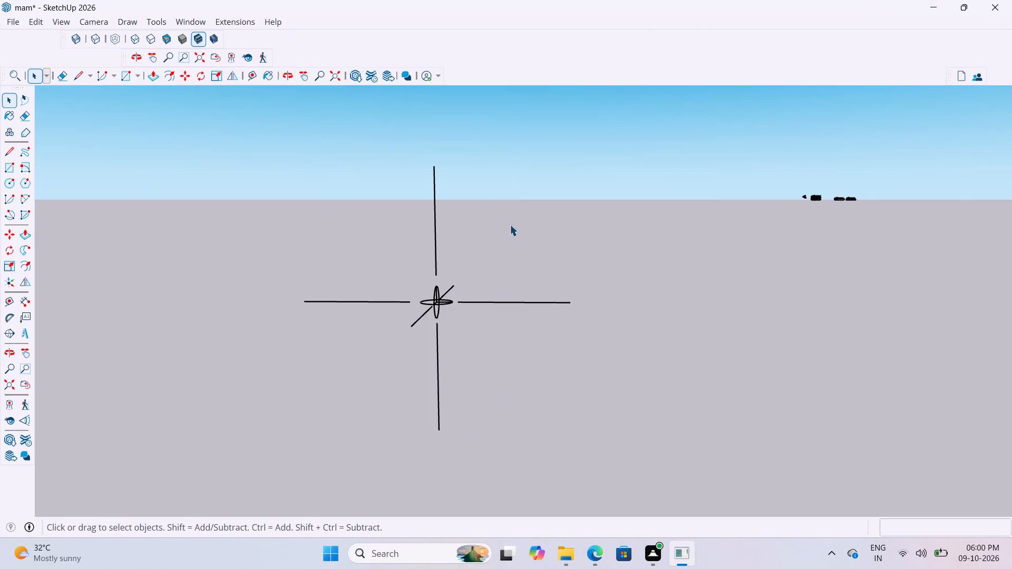
left_click(510, 224)
scroll(315, 372, "down", 10)
left_click(392, 366)
scroll(545, 272, "down", 10)
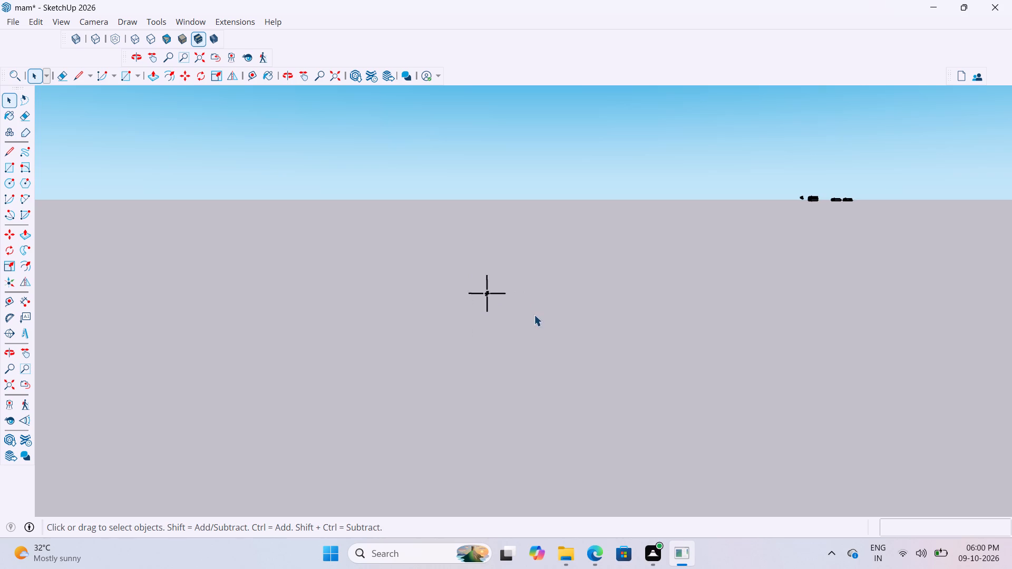
scroll(534, 315, "down", 20)
scroll(534, 315, "down", 8)
middle_click_drag(842, 156, 565, 311)
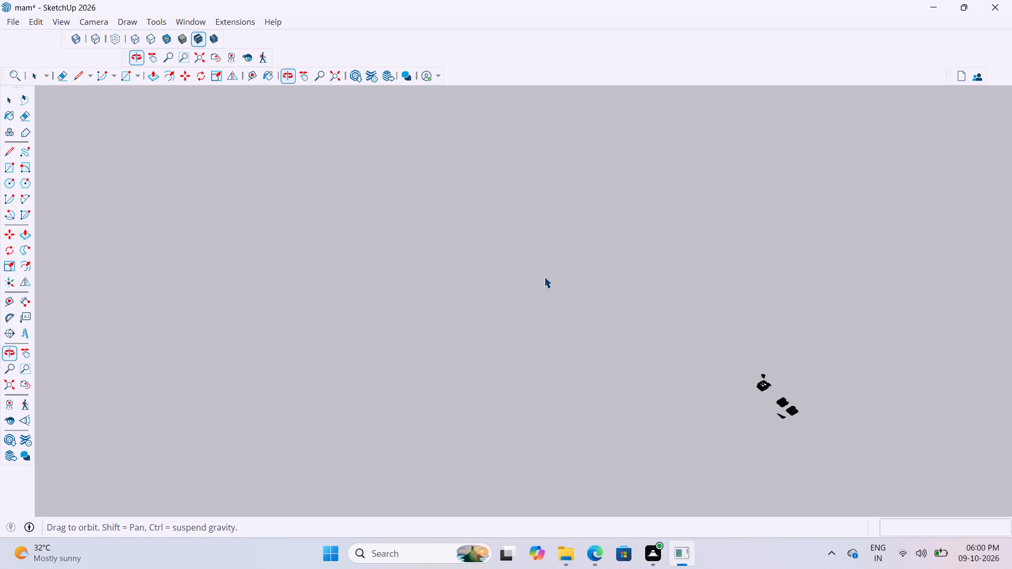
scroll(544, 277, "up", 8)
key("space")
key("space")
key("space")
scroll(376, 273, "down", 11)
scroll(620, 398, "up", 7)
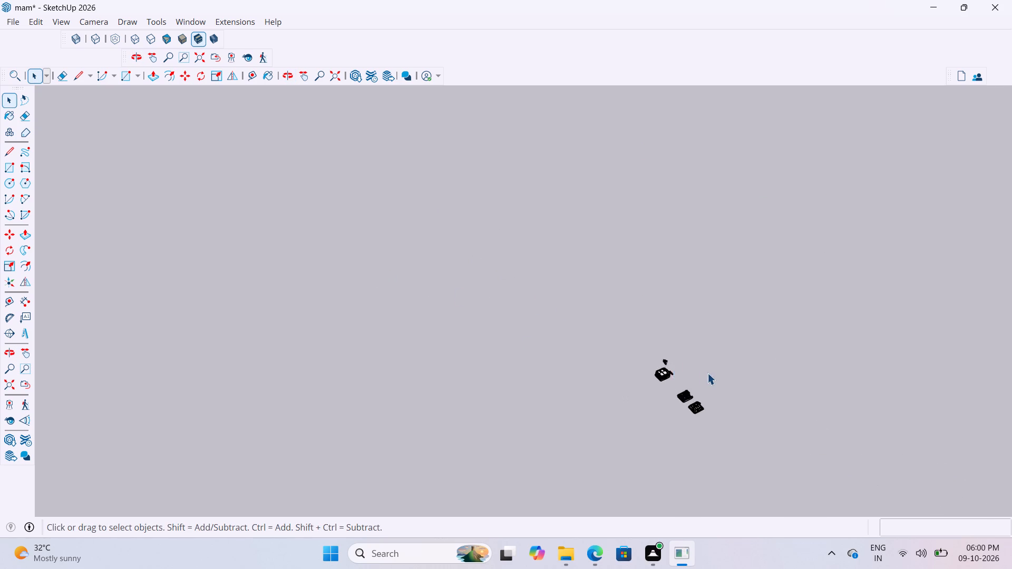
scroll(707, 373, "up", 16)
scroll(616, 327, "down", 6)
scroll(637, 383, "up", 12)
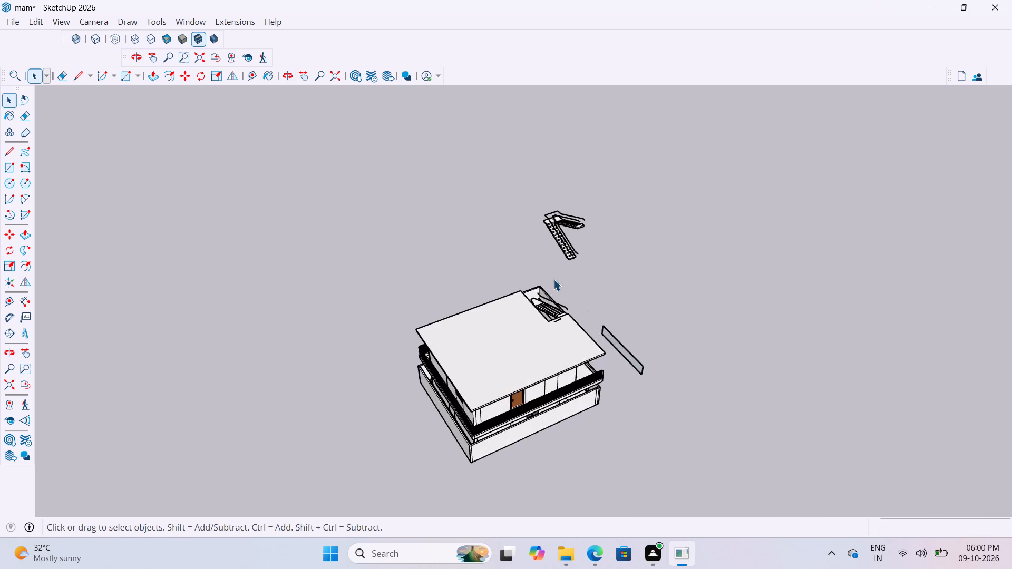
scroll(553, 279, "up", 6)
middle_click_drag(643, 306, 368, 236)
scroll(519, 262, "down", 5)
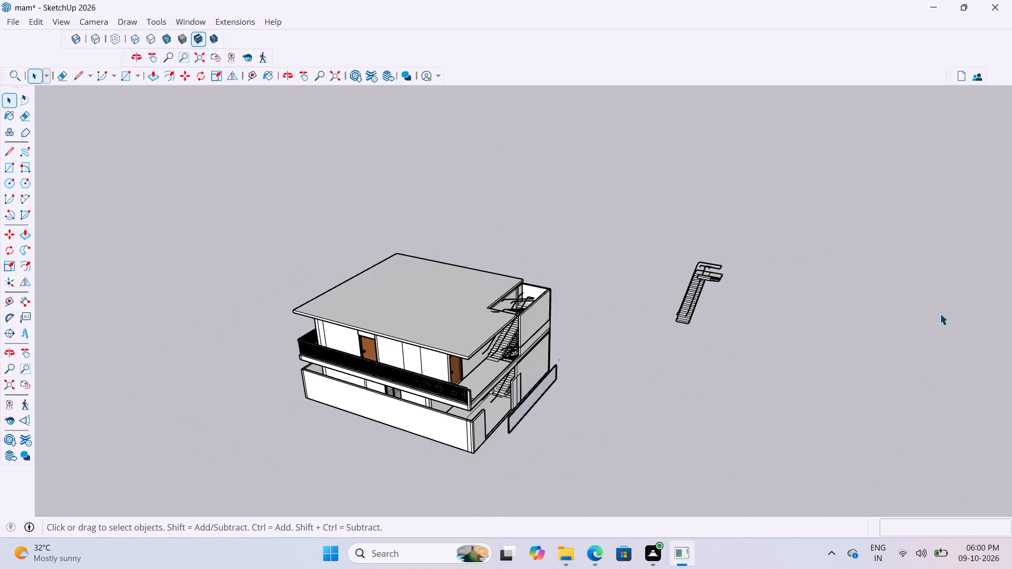
middle_click_drag(714, 330, 531, 360)
scroll(424, 248, "up", 17)
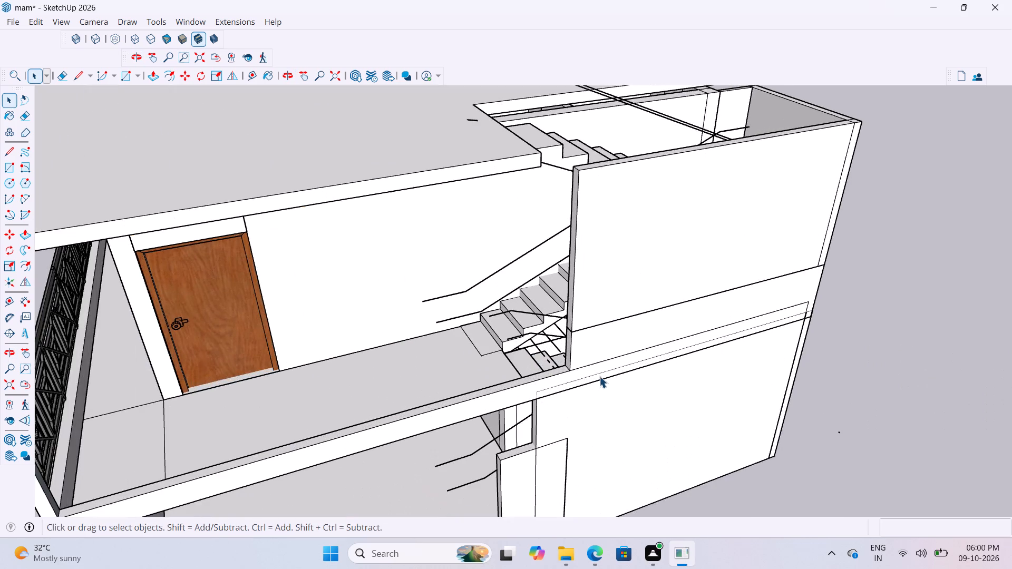
Inside the upper-storey group, draw a 5" by 5" square on the balcony's outer edge strip, in the corner against the stairwell side wall.
middle_click_drag(618, 368, 500, 402)
scroll(382, 420, "up", 12)
middle_click_drag(513, 333, 548, 347)
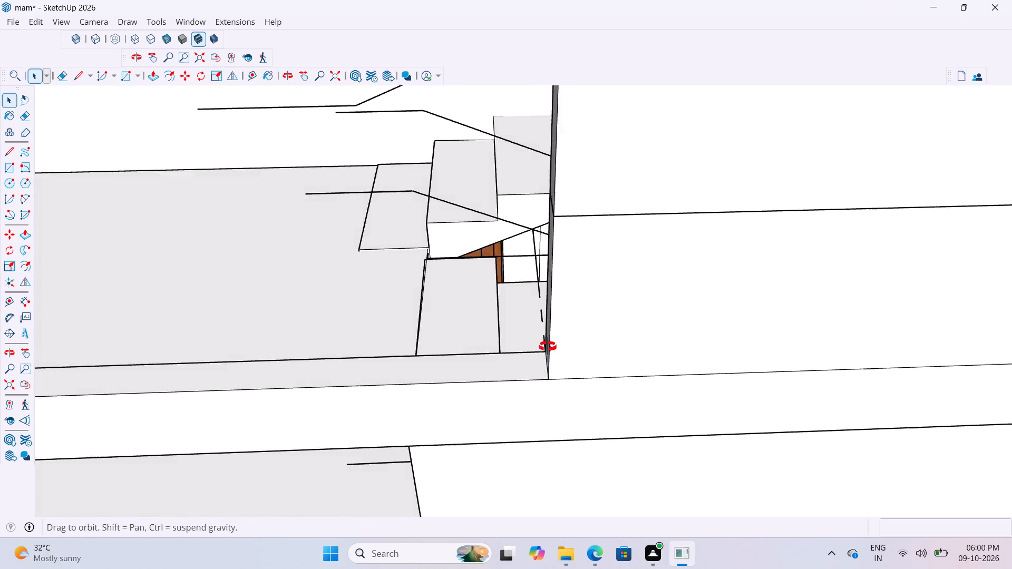
middle_click_drag(548, 347, 554, 347)
scroll(525, 387, "up", 7)
middle_click_drag(584, 337, 534, 343)
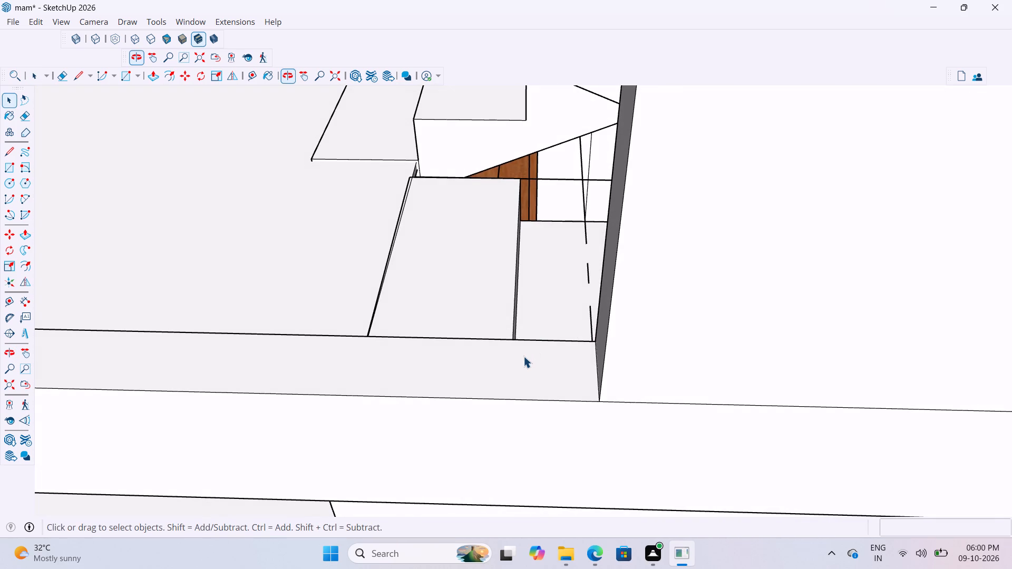
double_click(523, 356)
key("r")
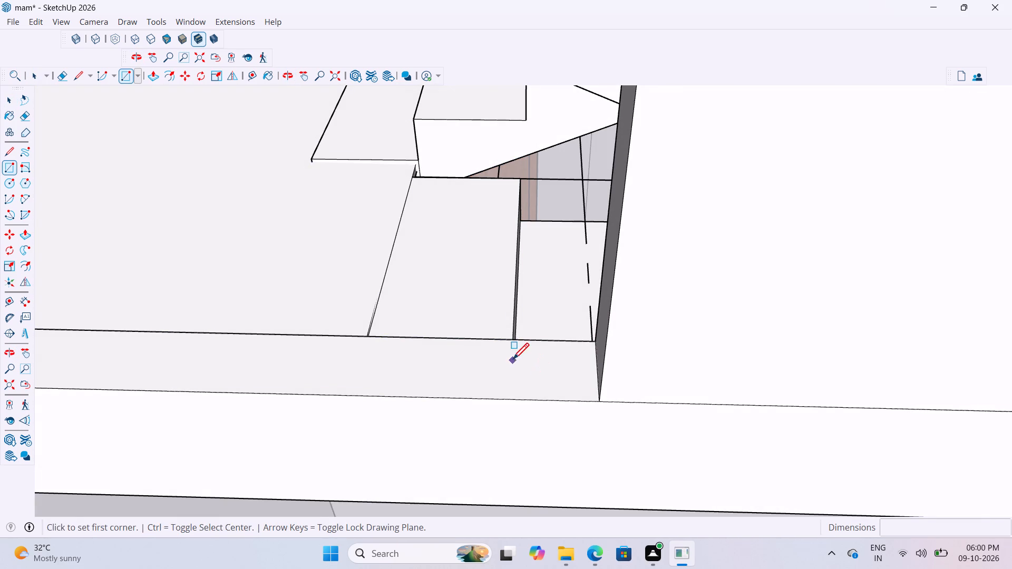
scroll(590, 354, "up", 3)
middle_click_drag(591, 354, 599, 350)
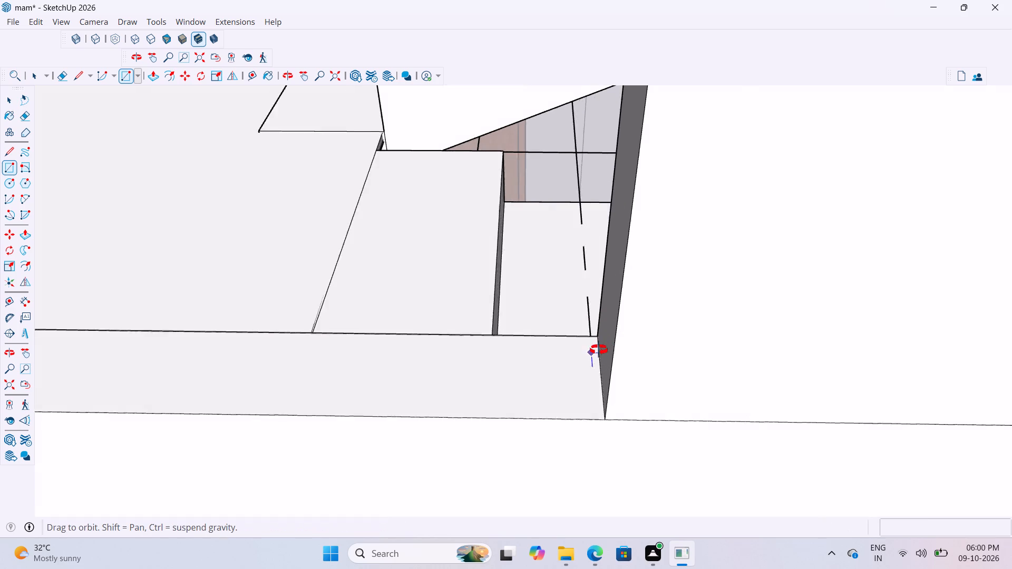
middle_click_drag(599, 350, 624, 349)
scroll(624, 349, "down", 1)
left_click(601, 336)
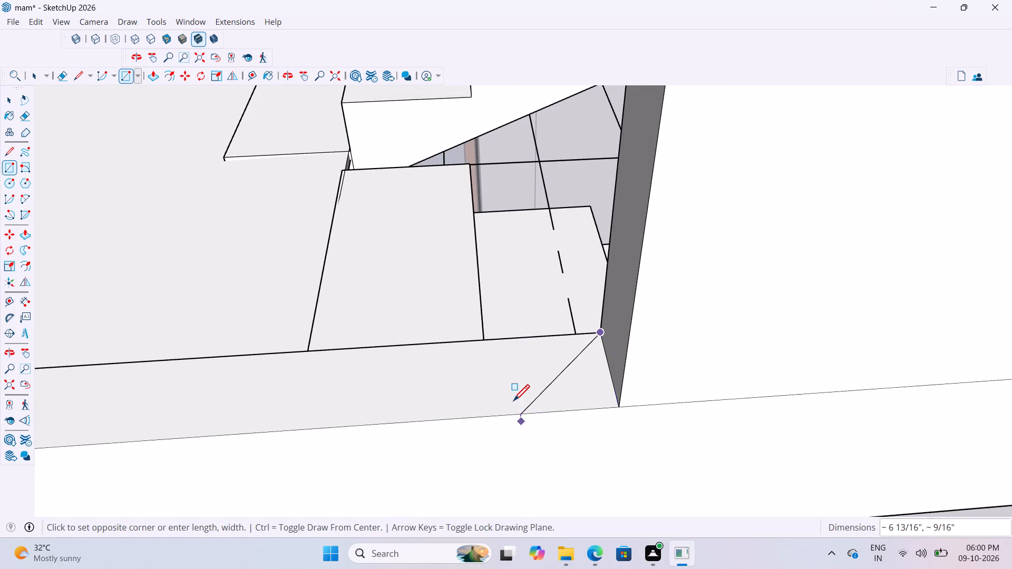
type("5\"")
type(",5\"")
key("Return")
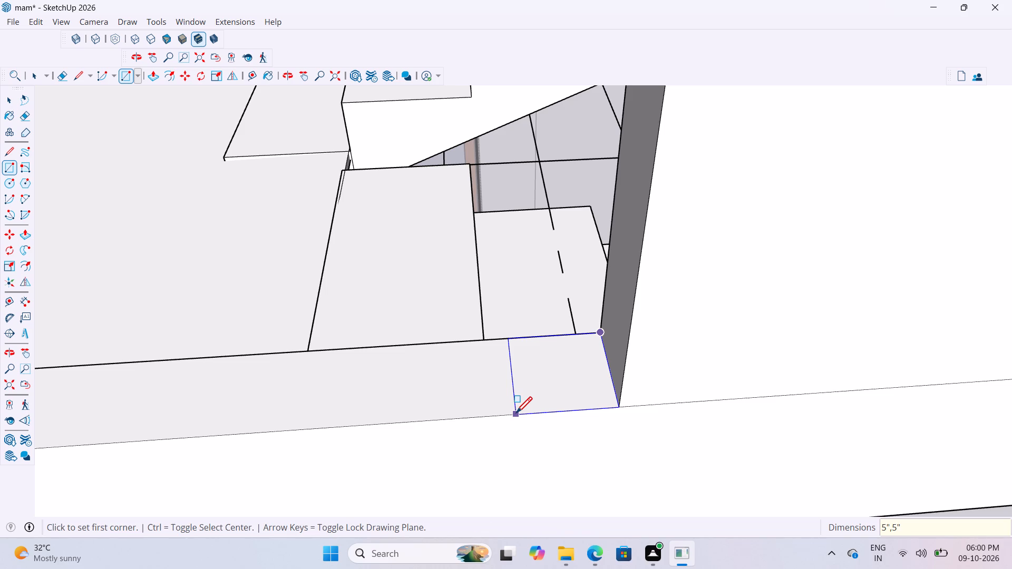
Make the 5" square face and its edges a separate group.
key("space")
left_click(530, 380)
left_click(536, 377)
double_click(536, 377)
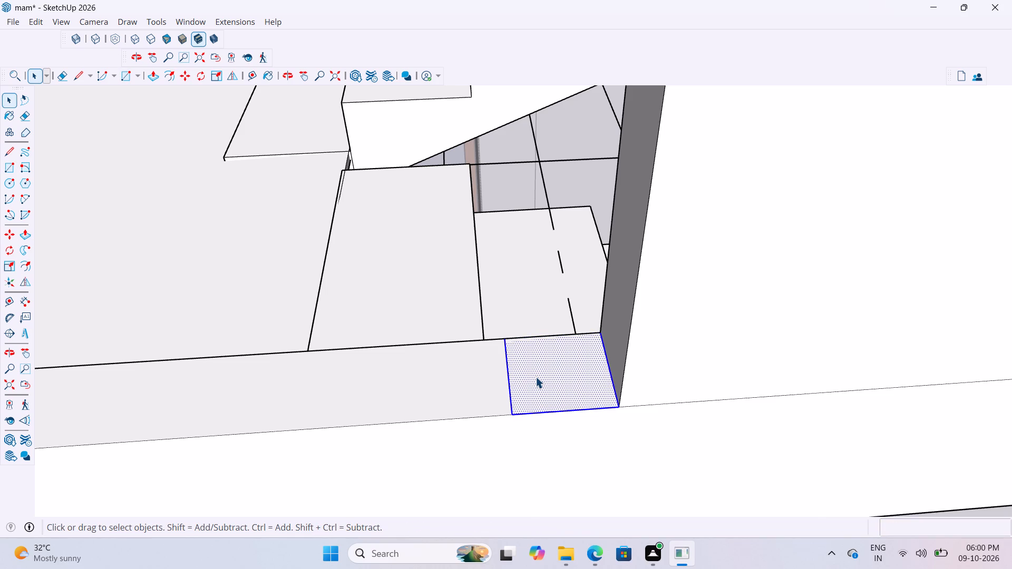
right_click(530, 380)
left_click(568, 195)
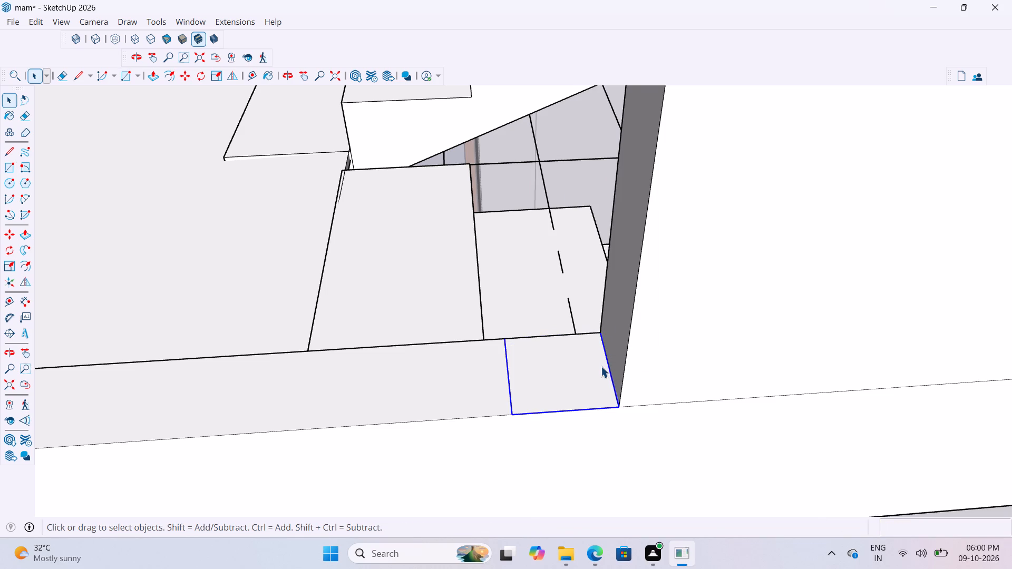
Extrude the square inside its group 3' upward as a post against the stairwell wall's end, and close the group.
double_click(586, 376)
key("p")
left_click(588, 385)
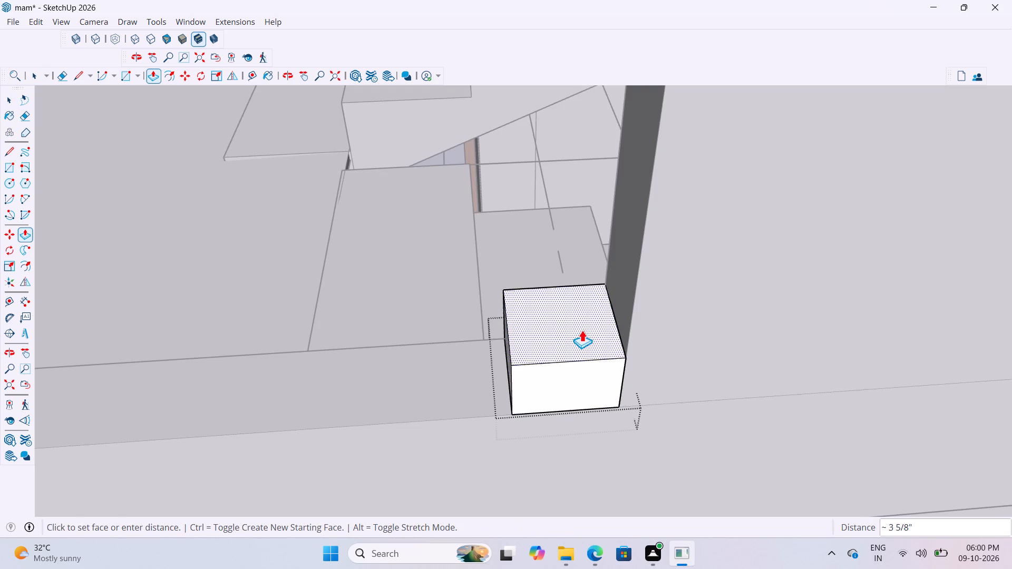
scroll(583, 276, "down", 4)
scroll(561, 235, "down", 9)
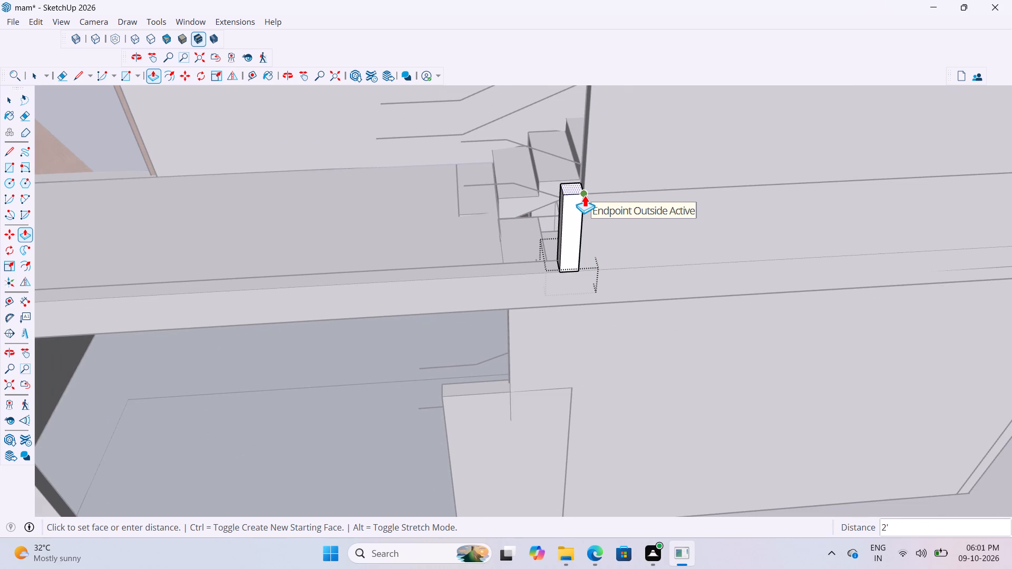
type("3'")
key("Return")
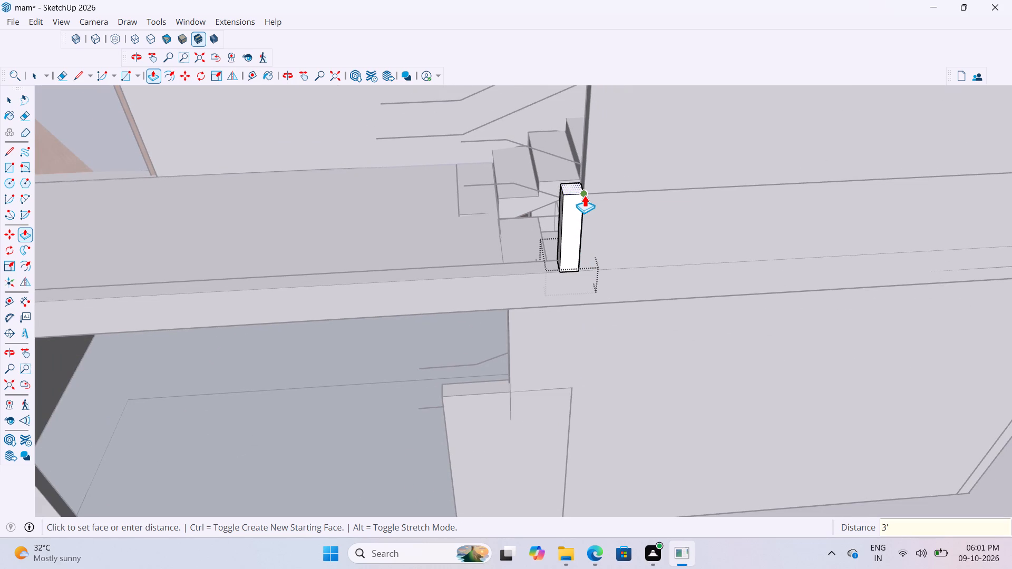
scroll(609, 194, "down", 10)
scroll(624, 242, "down", 4)
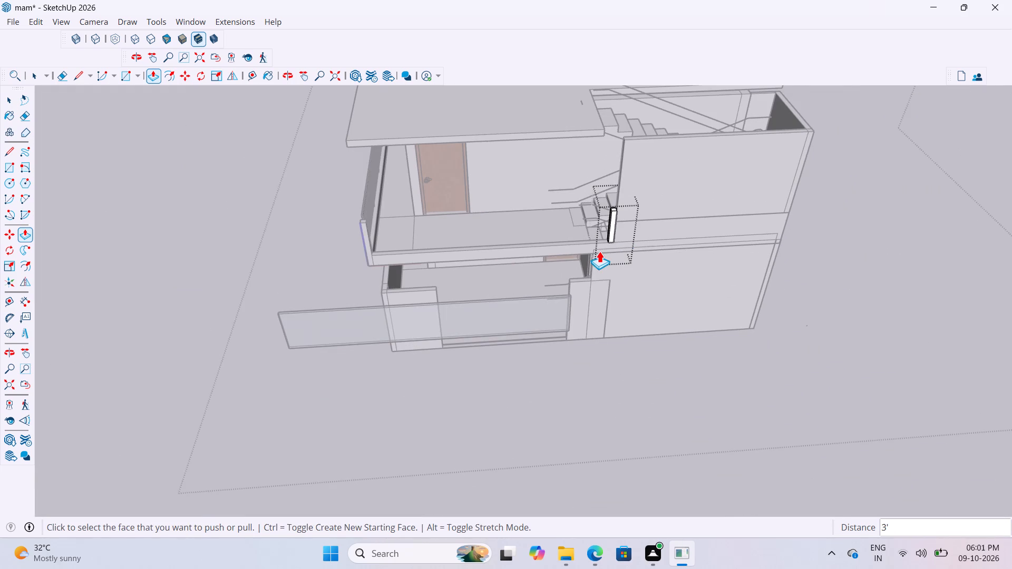
scroll(275, 275, "up", 2)
key("space")
left_click(261, 225)
scroll(558, 199, "up", 2)
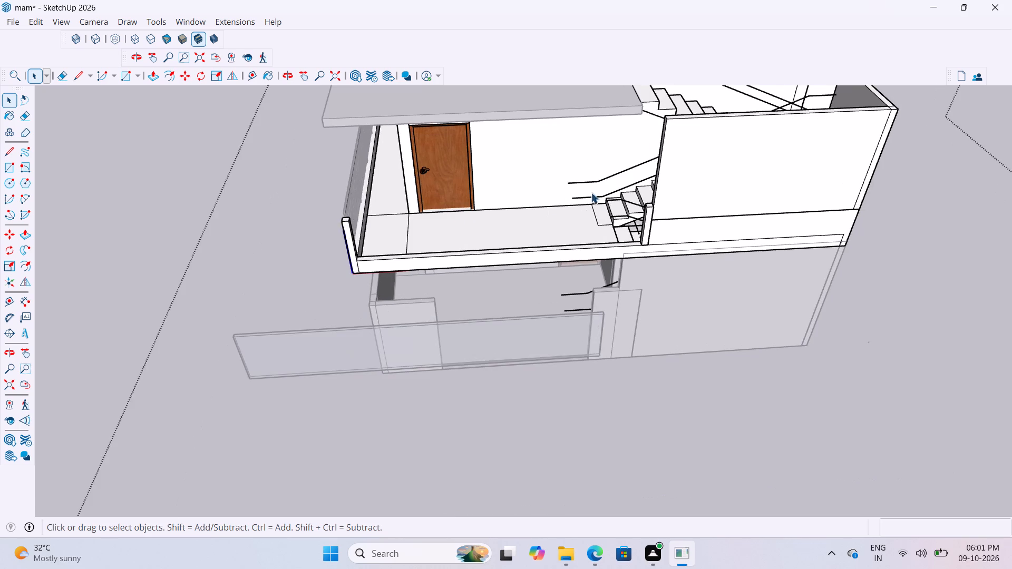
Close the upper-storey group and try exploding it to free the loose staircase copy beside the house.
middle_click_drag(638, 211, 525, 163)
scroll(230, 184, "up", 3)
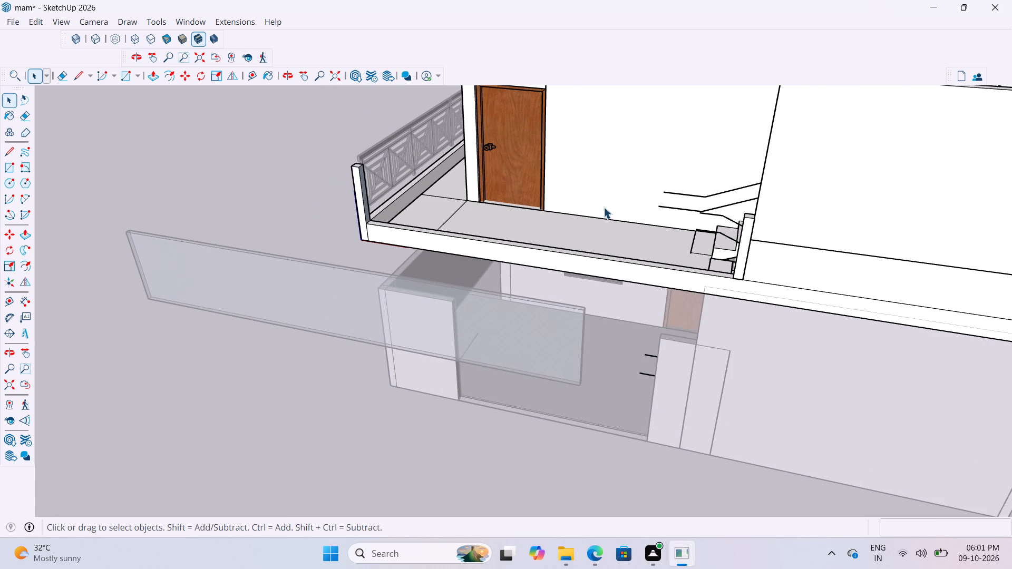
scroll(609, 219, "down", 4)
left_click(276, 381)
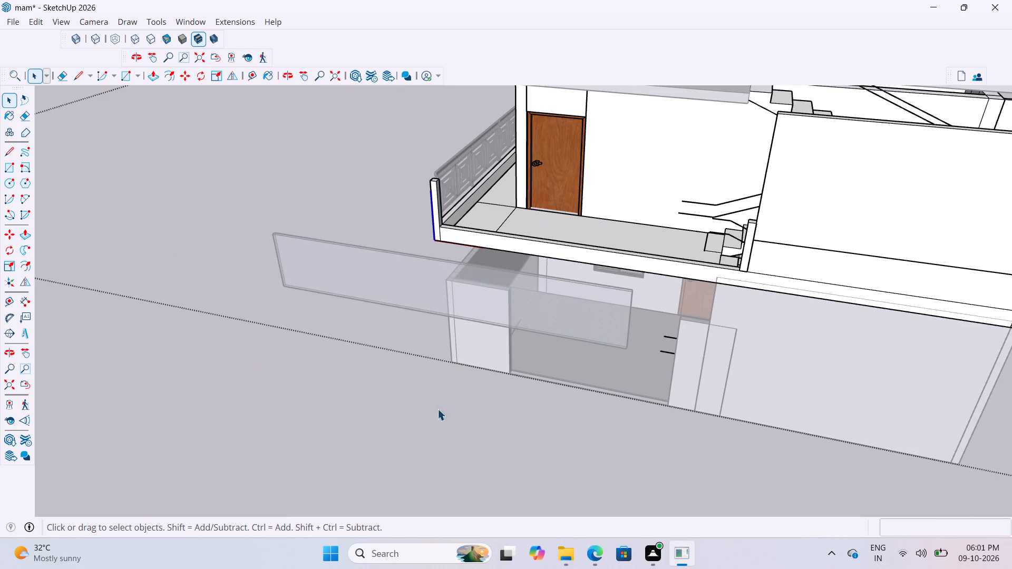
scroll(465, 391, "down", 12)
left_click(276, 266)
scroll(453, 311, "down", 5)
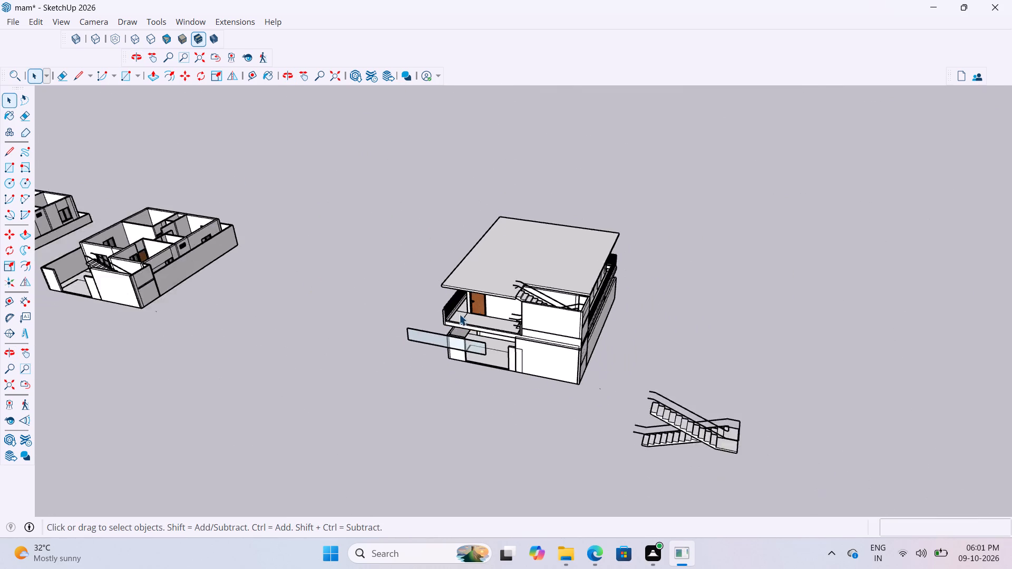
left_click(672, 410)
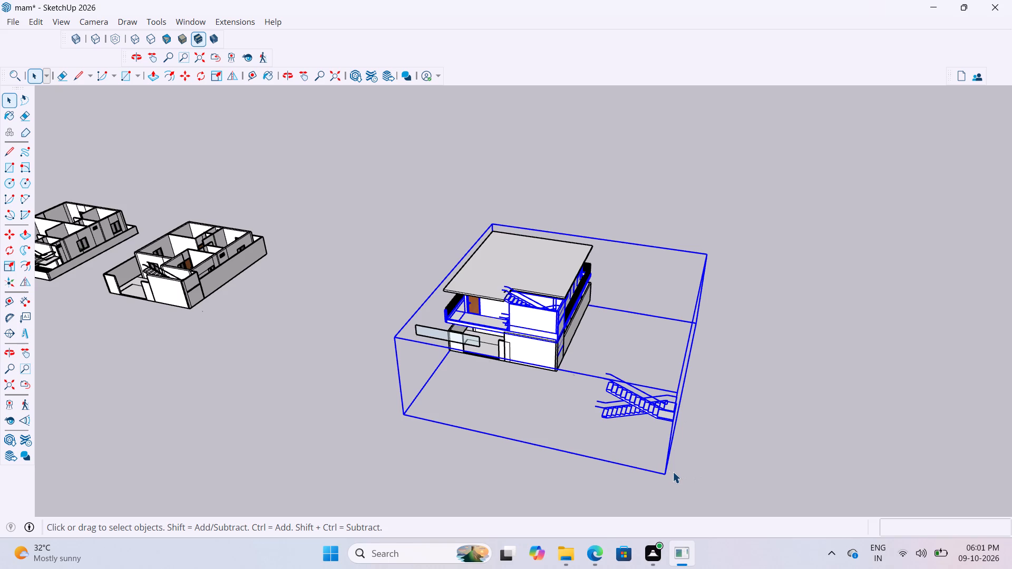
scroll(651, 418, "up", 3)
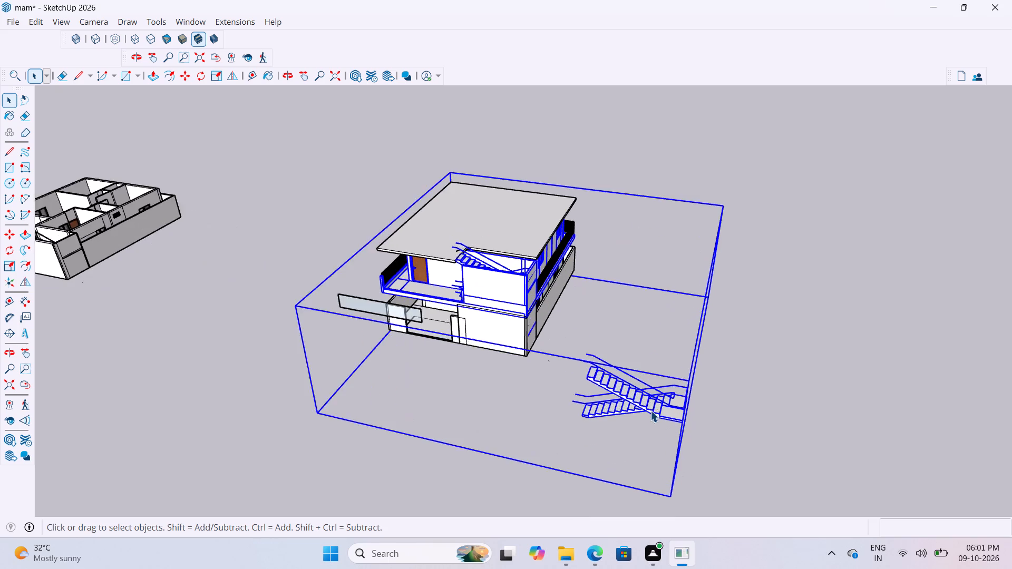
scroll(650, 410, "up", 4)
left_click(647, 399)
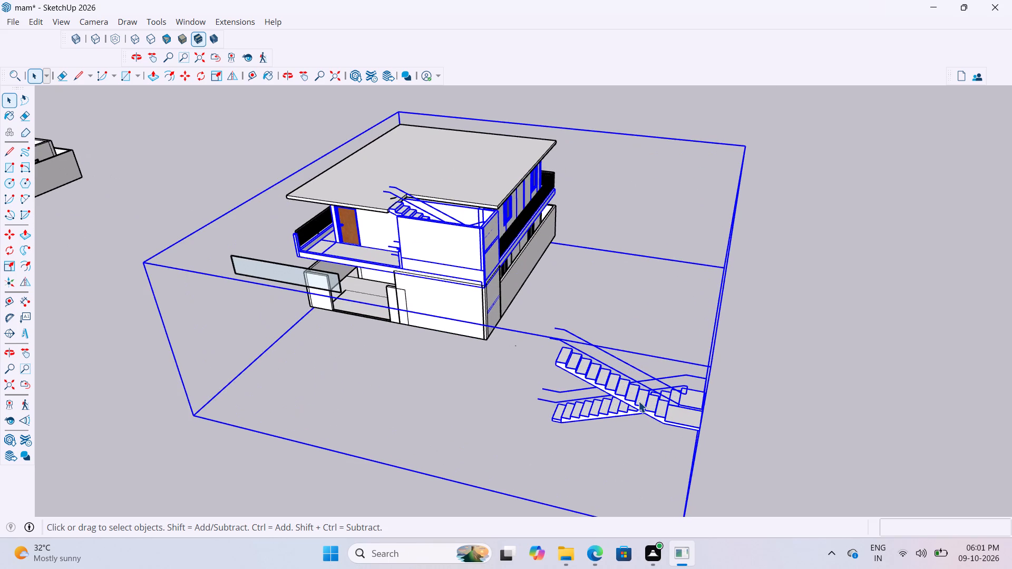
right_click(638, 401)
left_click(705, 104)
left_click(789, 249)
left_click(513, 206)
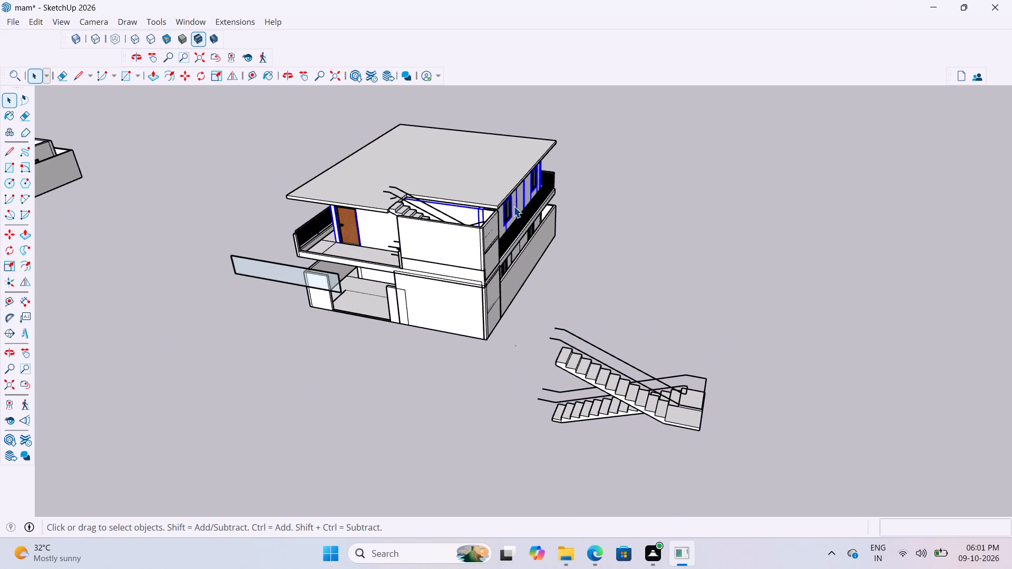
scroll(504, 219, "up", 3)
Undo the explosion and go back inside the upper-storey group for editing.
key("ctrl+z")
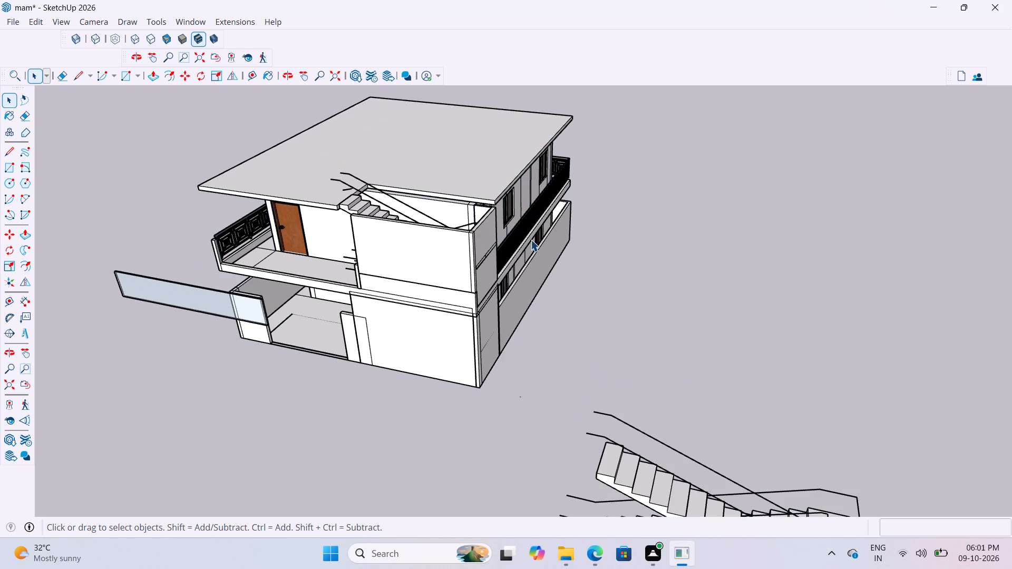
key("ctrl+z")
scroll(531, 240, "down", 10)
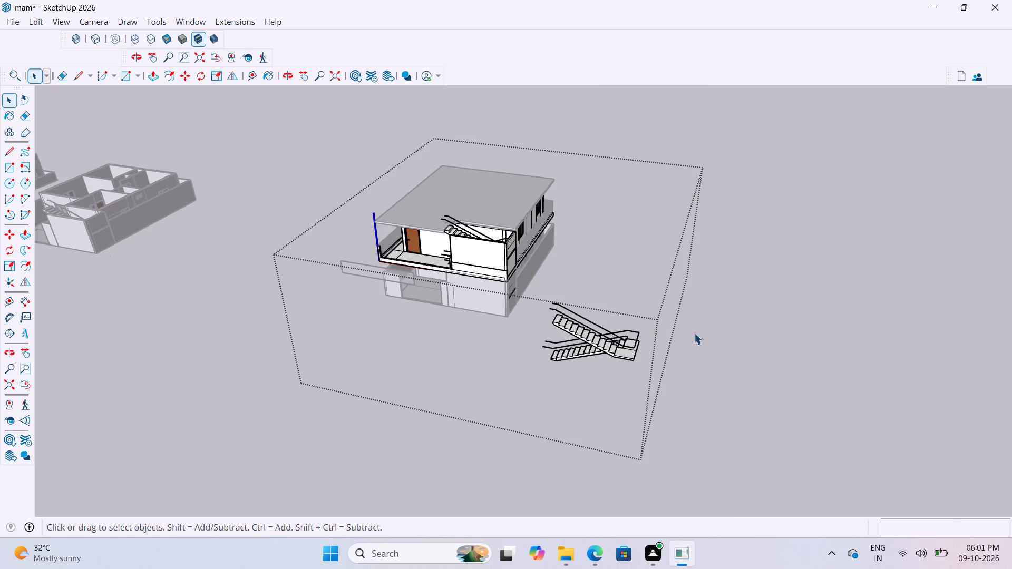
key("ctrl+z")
Inside the upper-storey group, delete the loose staircase copy standing beside the house, and close the group.
left_click(738, 322)
left_click(615, 338)
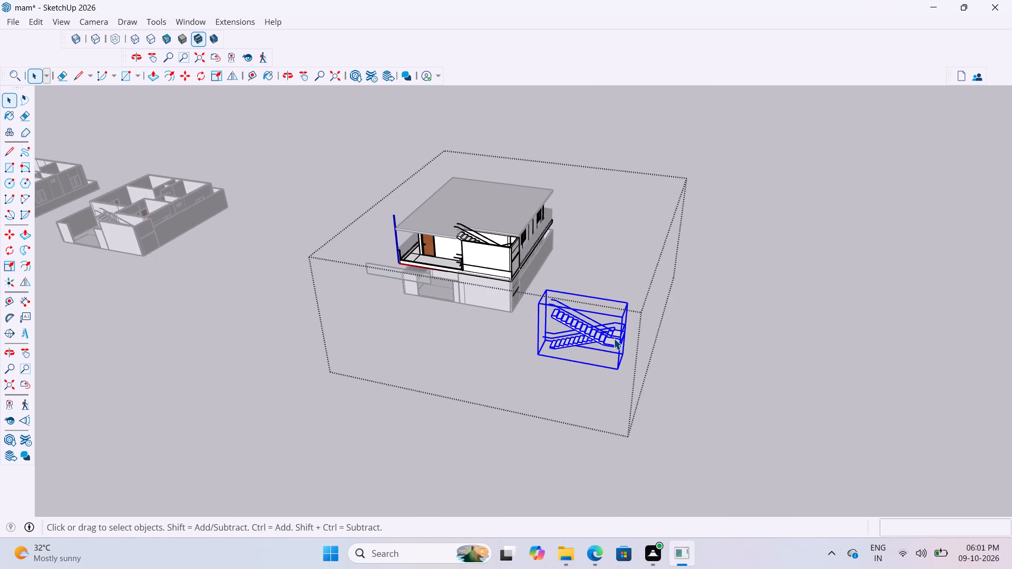
key("Delete")
left_click(724, 246)
scroll(511, 305, "up", 7)
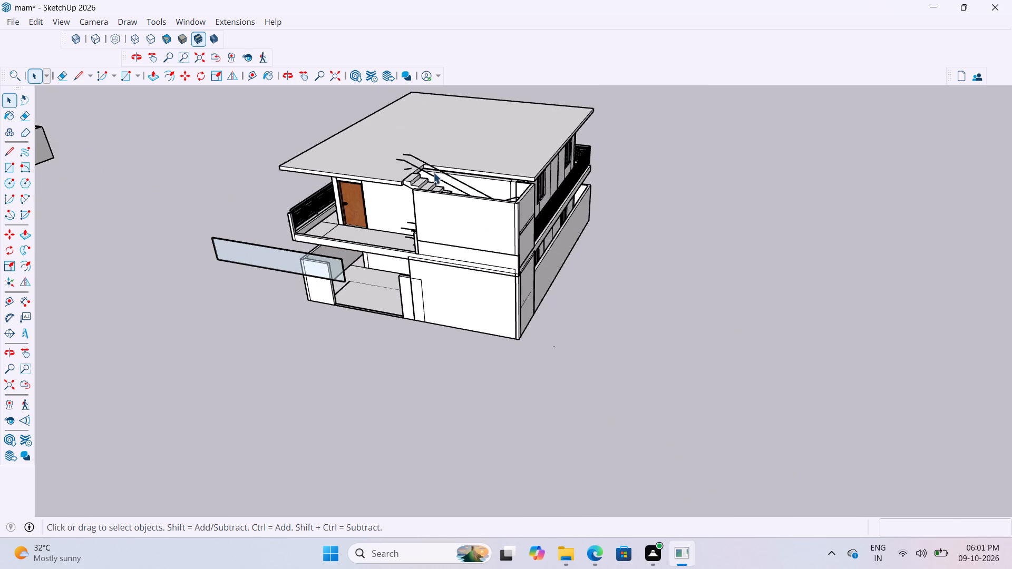
left_click(413, 187)
left_click(693, 285)
Move the glass panel from in front of the house by its bottom corner onto the balcony's open edge strip, against the railing-side post.
scroll(341, 223, "up", 1)
middle_click_drag(341, 223, 478, 221)
scroll(484, 273, "up", 8)
scroll(485, 263, "down", 1)
scroll(485, 262, "up", 3)
scroll(541, 232, "down", 8)
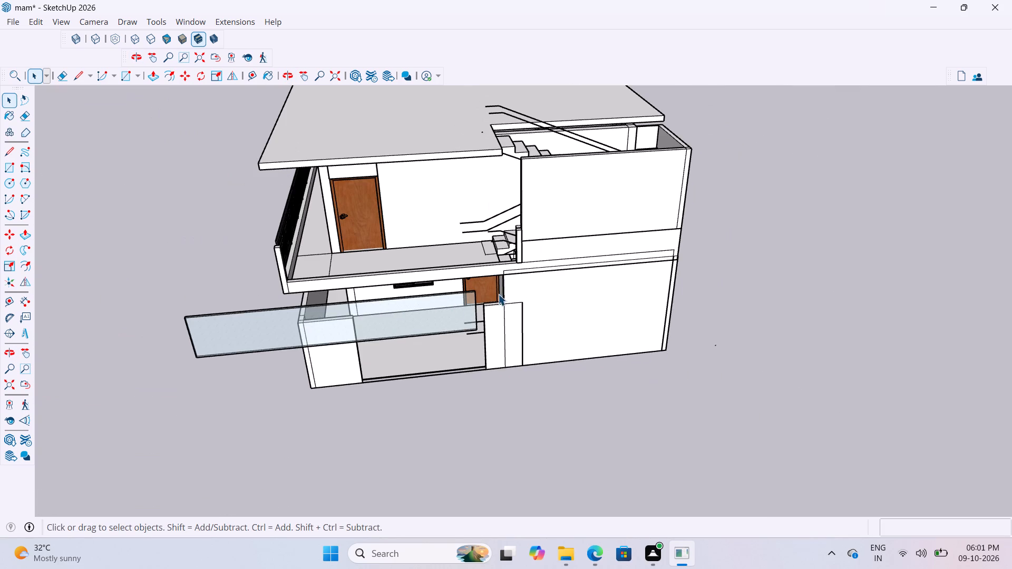
left_click(220, 340)
scroll(202, 364, "up", 14)
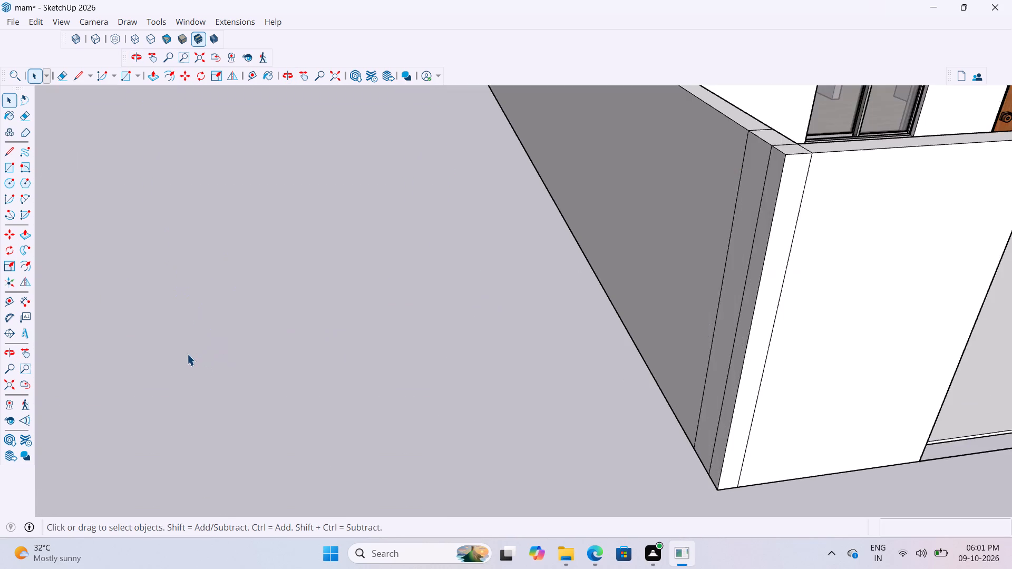
scroll(188, 356, "down", 3)
key("m")
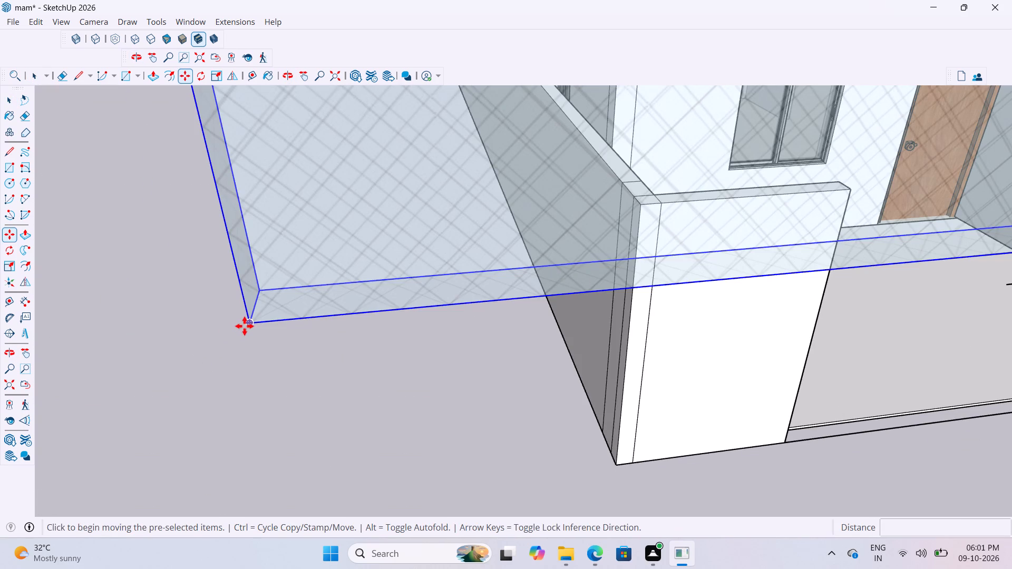
left_click(245, 326)
scroll(333, 291, "down", 16)
scroll(475, 178, "up", 5)
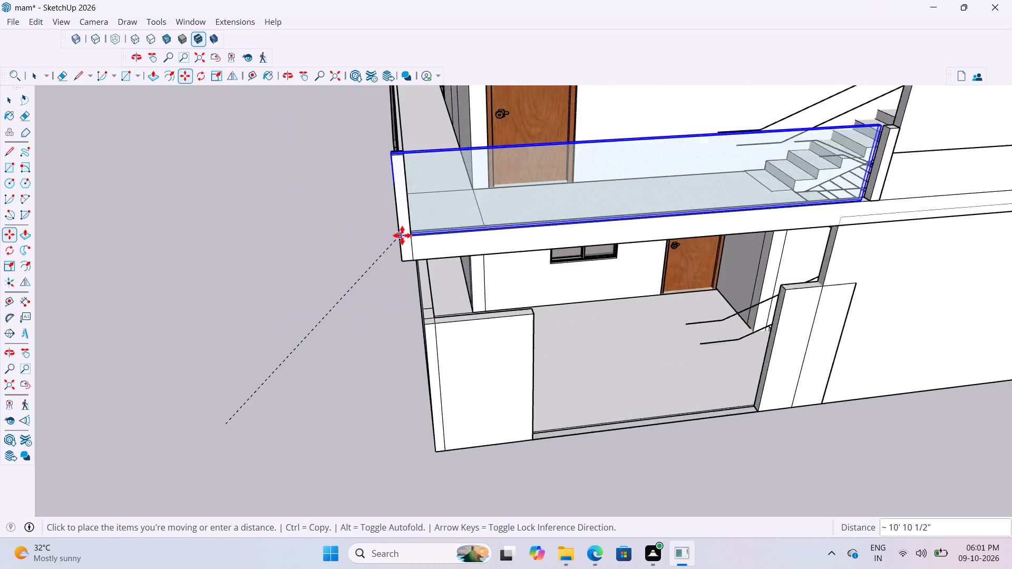
scroll(402, 236, "up", 15)
middle_click_drag(429, 225, 330, 229)
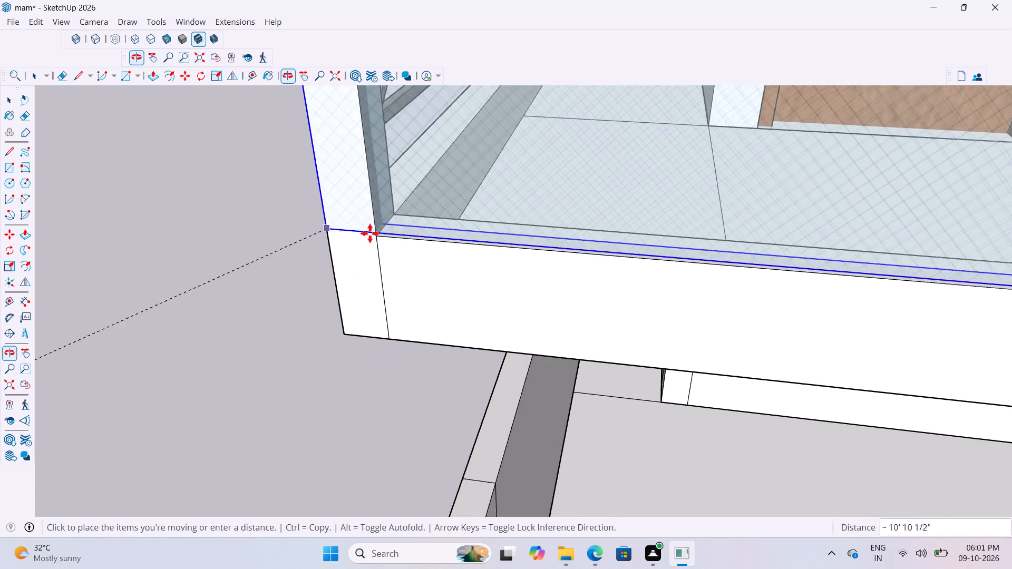
scroll(388, 226, "up", 13)
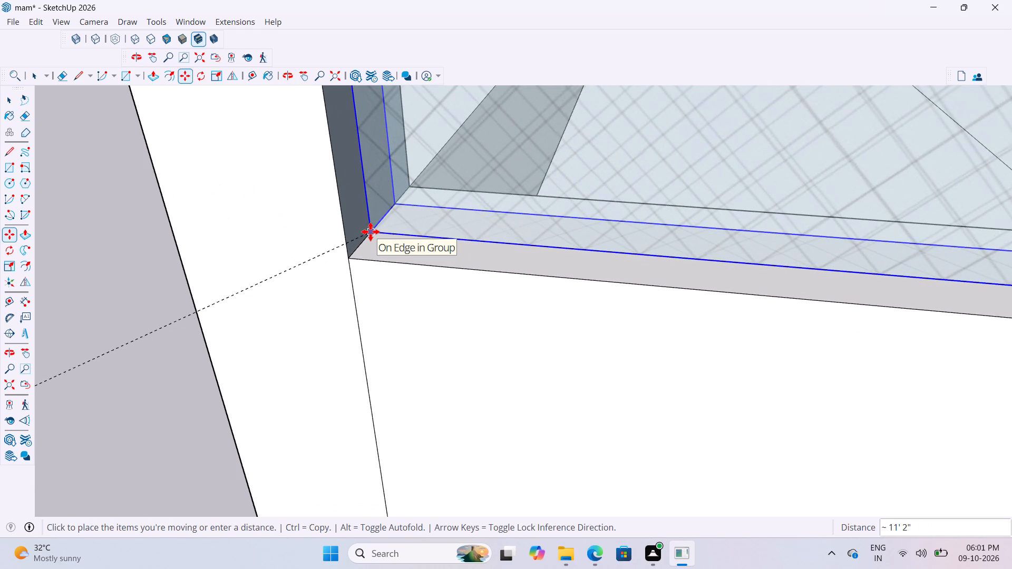
scroll(371, 232, "up", 13)
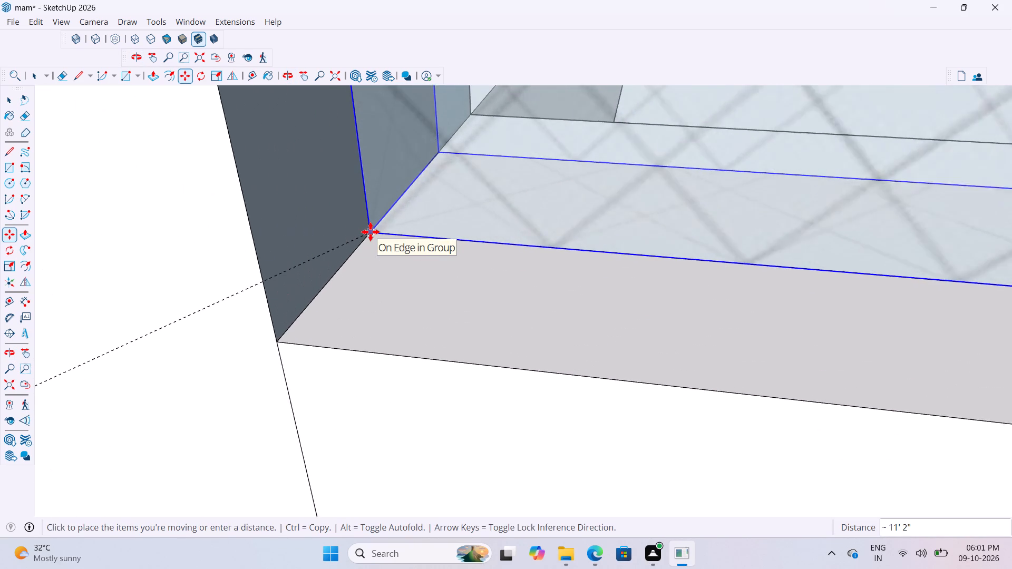
left_click(355, 251)
Place a guide line 2" inward from the outer edge of the balcony's edge strip, and deselect the glass panel.
scroll(307, 297, "down", 10)
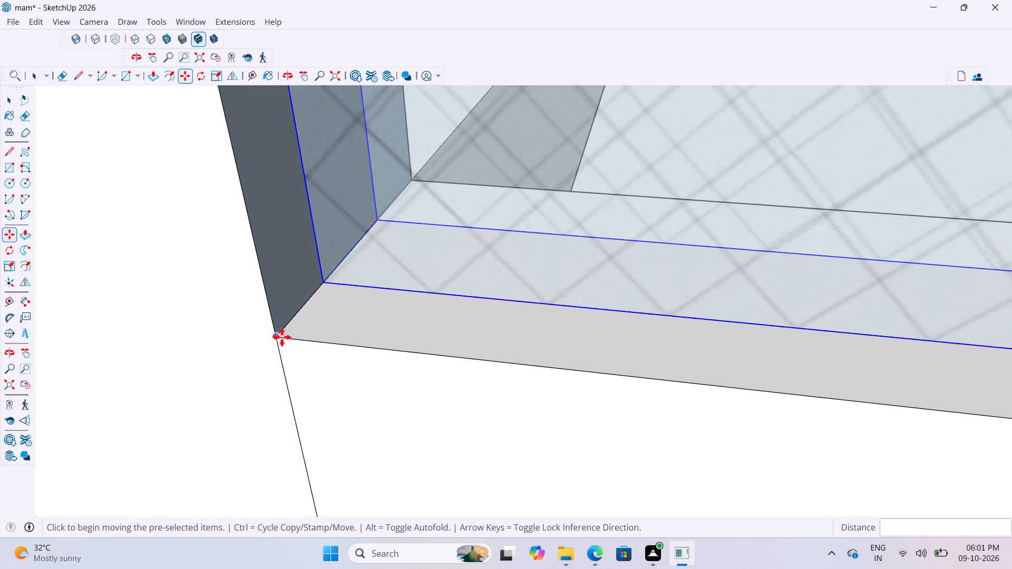
scroll(282, 337, "down", 4)
key("t")
left_click(367, 346)
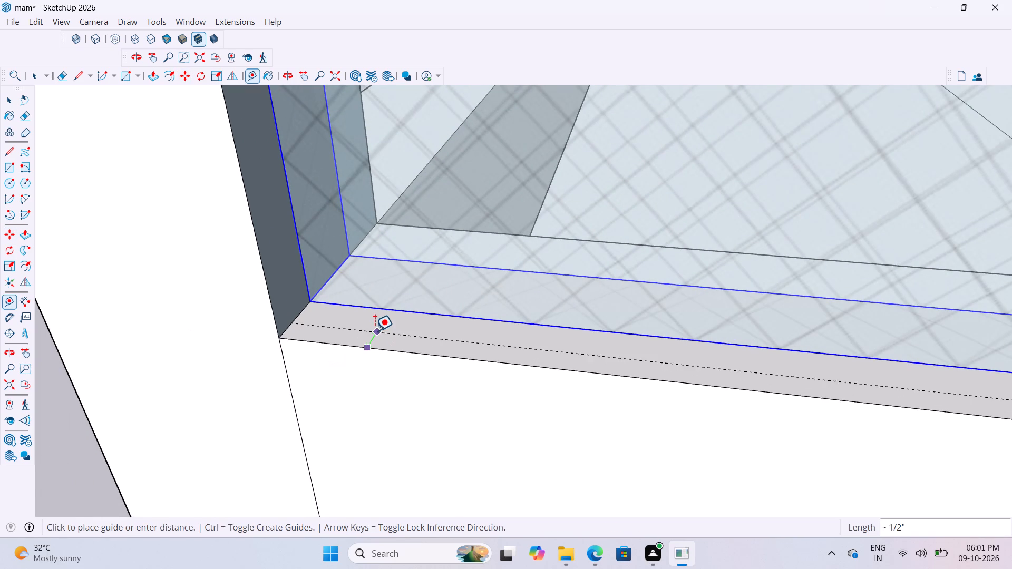
type("2\"")
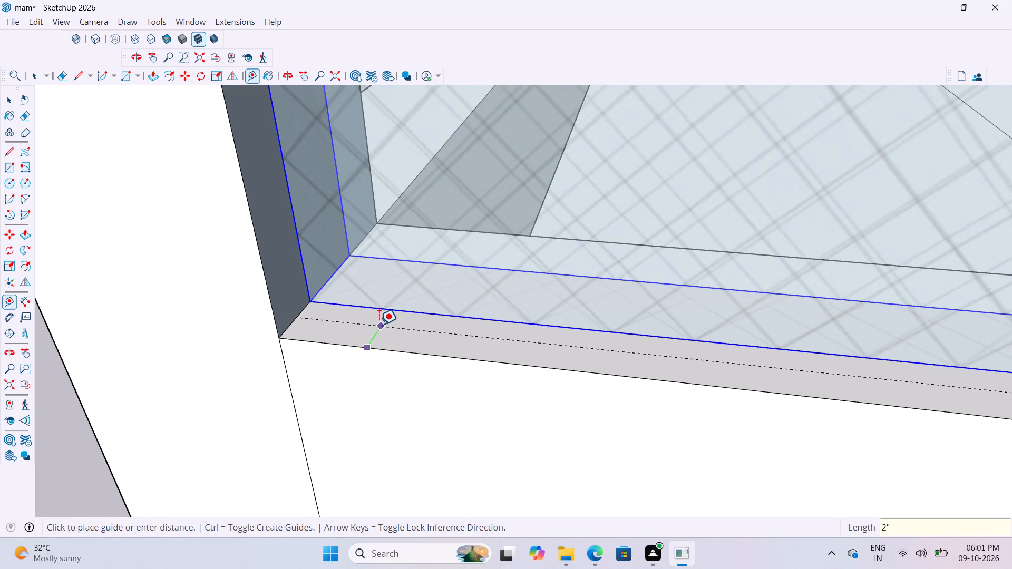
key("Return")
scroll(367, 339, "down", 4)
scroll(288, 394, "down", 4)
scroll(318, 346, "down", 3)
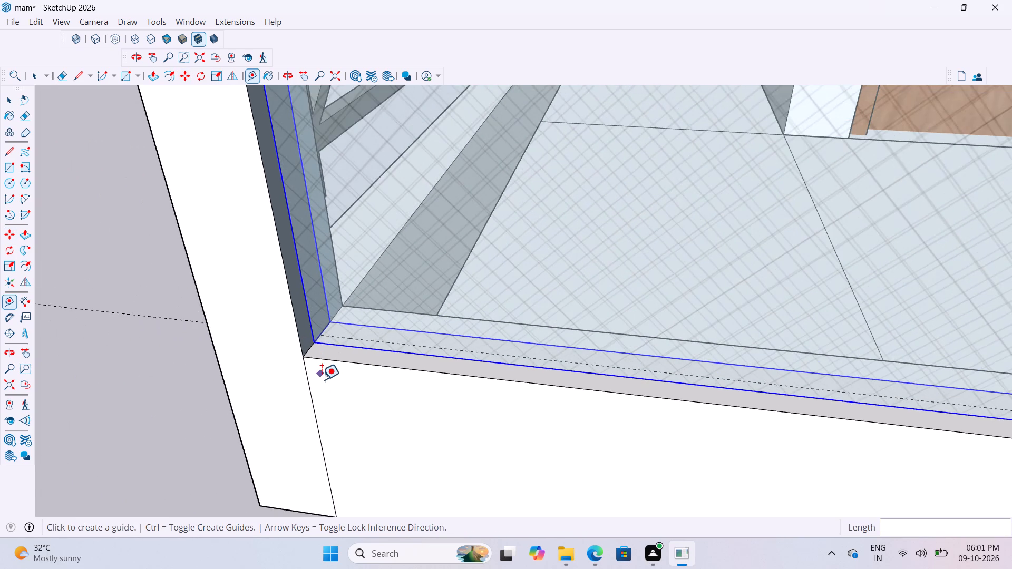
scroll(351, 358, "up", 3)
scroll(307, 368, "down", 7)
scroll(219, 398, "down", 11)
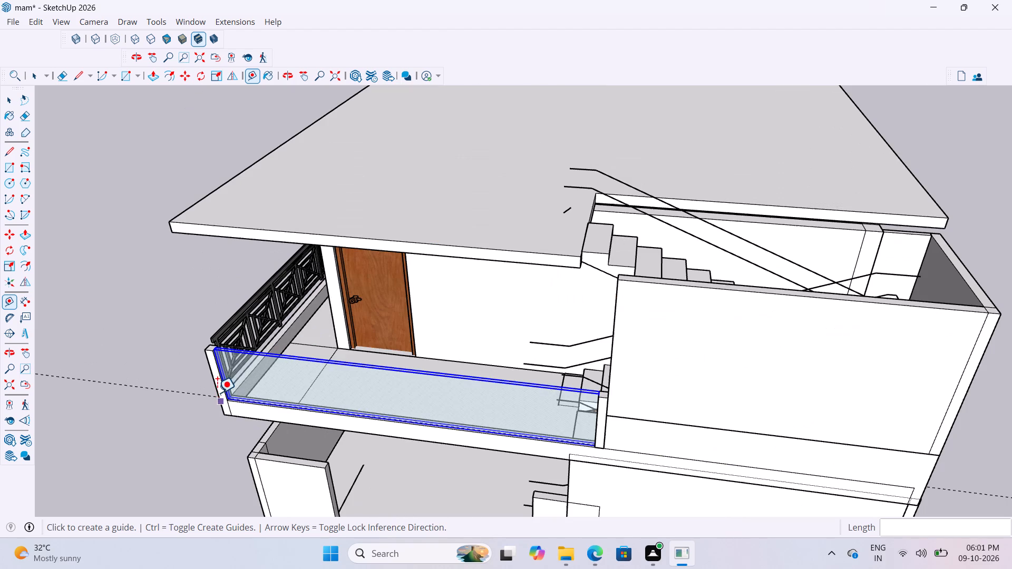
key("space")
key("space")
left_click(160, 327)
Examine the glass panel's bottom corner against the guide line at the balcony's railing-side post.
scroll(258, 384, "up", 8)
middle_click_drag(212, 357, 255, 378)
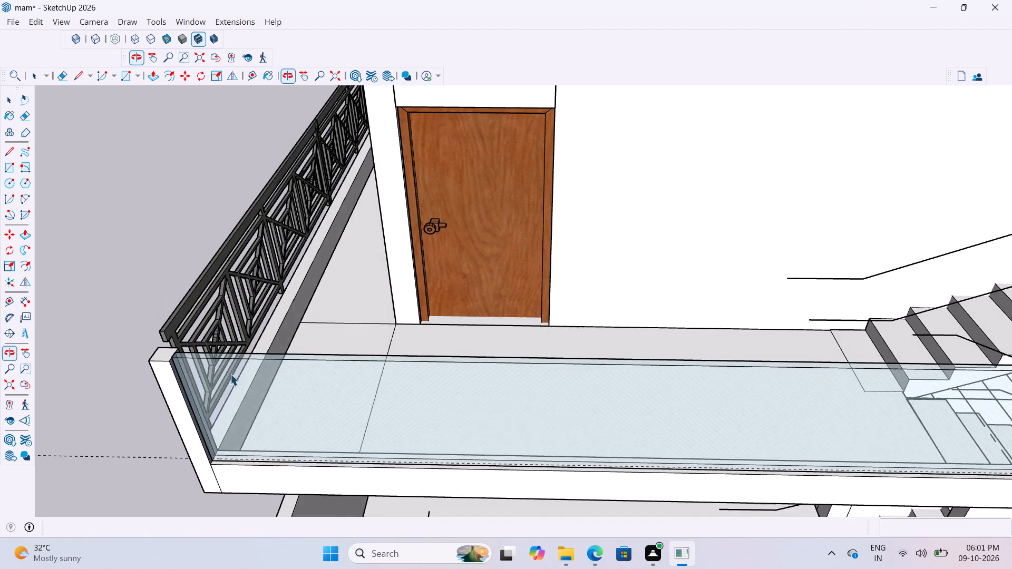
scroll(187, 369, "up", 8)
middle_click_drag(222, 342, 103, 372)
scroll(177, 298, "up", 6)
scroll(149, 299, "down", 6)
scroll(238, 432, "up", 4)
scroll(258, 352, "down", 5)
scroll(259, 470, "up", 12)
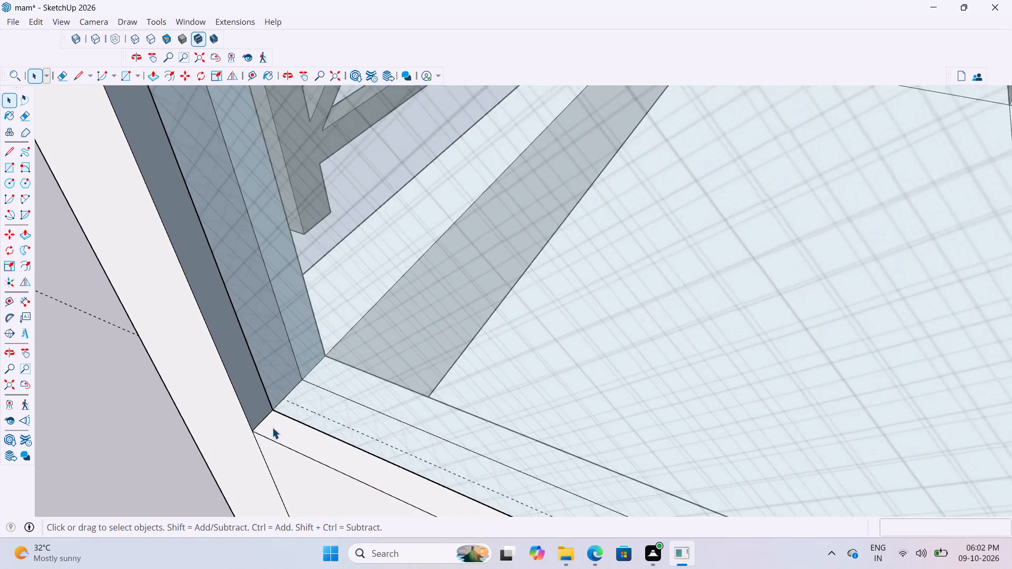
scroll(272, 427, "up", 10)
key("t")
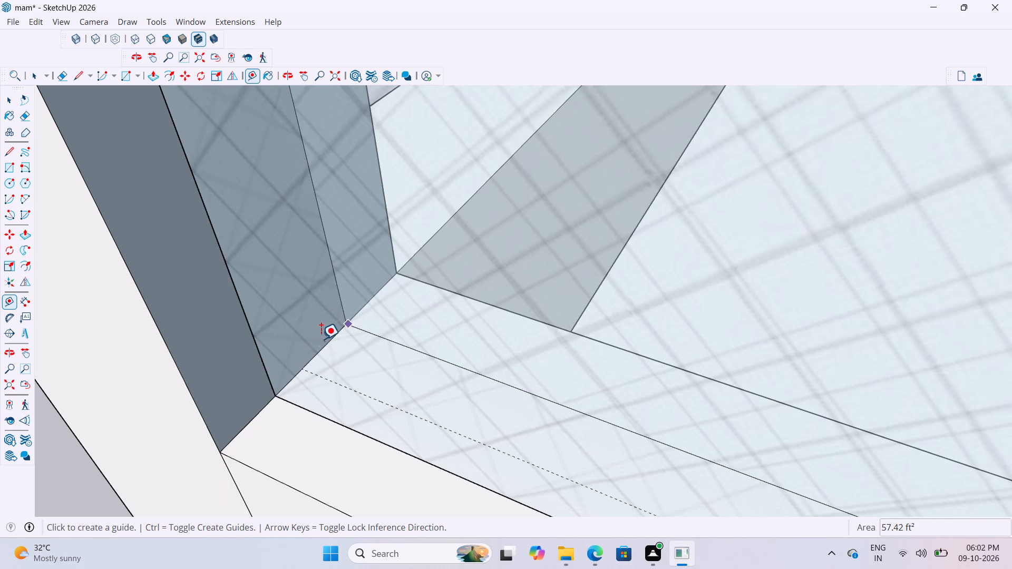
scroll(350, 325, "down", 10)
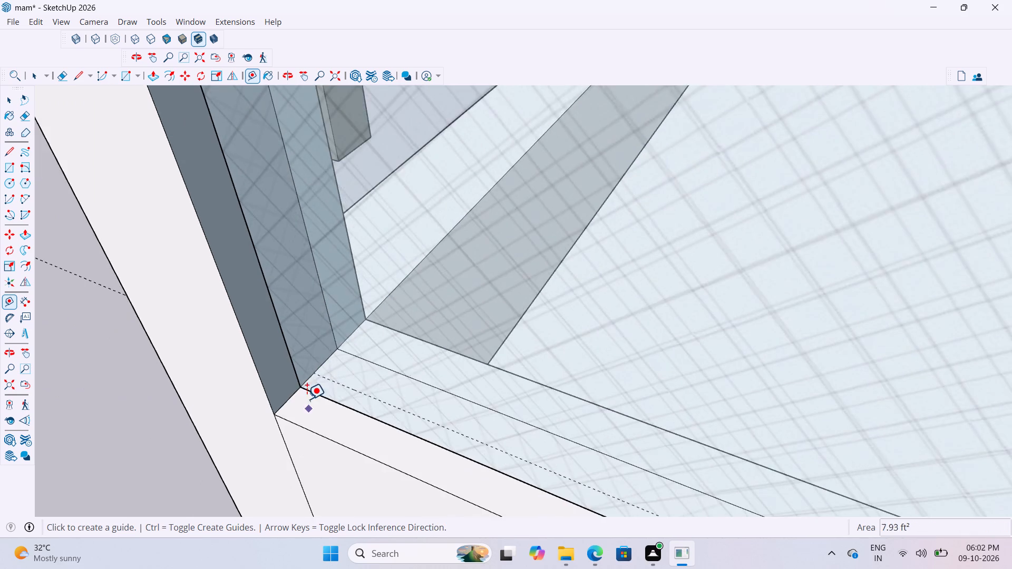
scroll(307, 399, "down", 20)
scroll(307, 399, "down", 6)
middle_click_drag(293, 430, 381, 409)
scroll(381, 408, "up", 1)
scroll(310, 416, "down", 3)
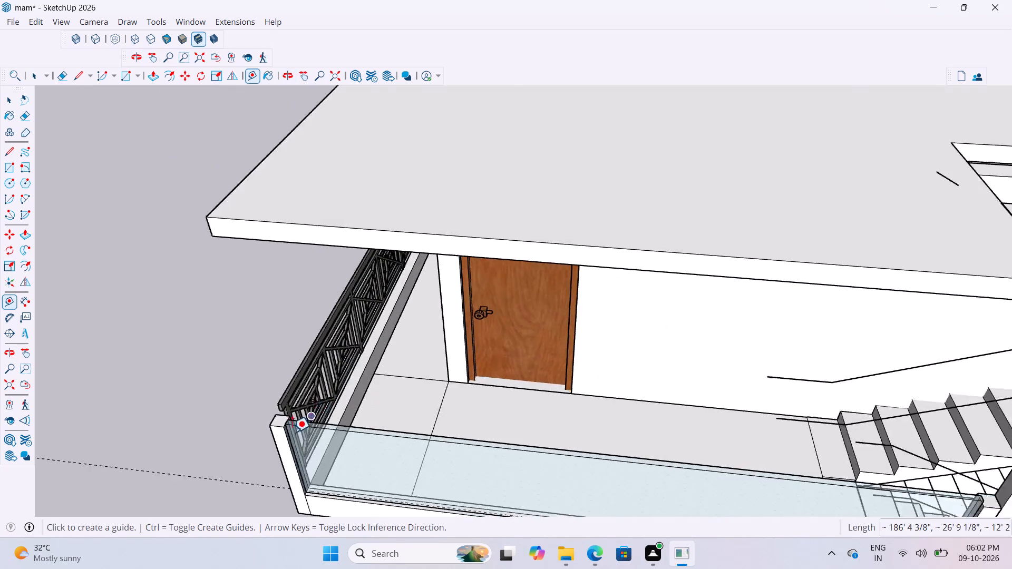
Examine how the glass panel's far end meets the stairwell-side post, and return to its top corner at the railing-side post.
scroll(292, 433, "down", 8)
scroll(490, 483, "up", 16)
middle_click_drag(628, 433, 657, 431)
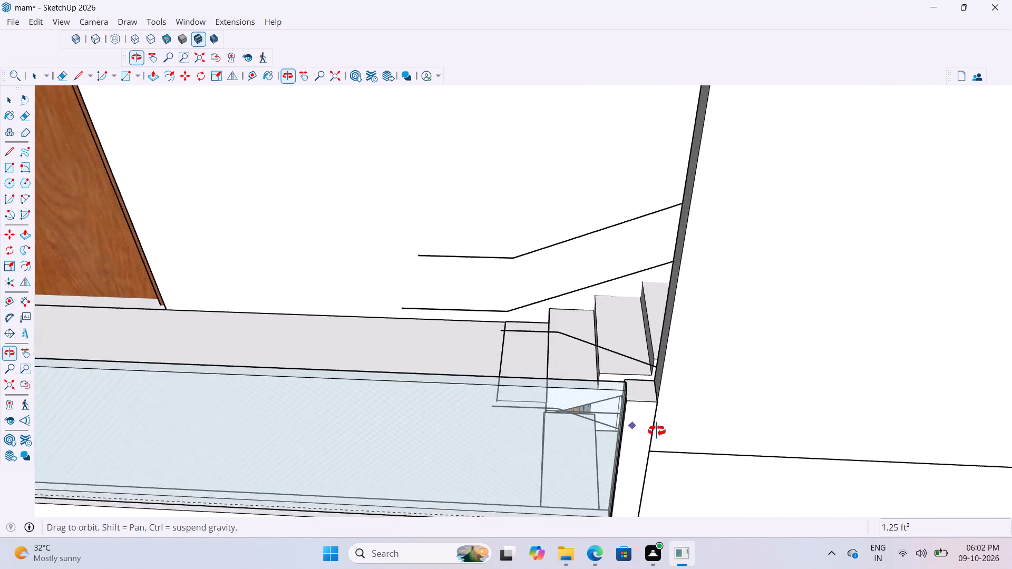
middle_click_drag(657, 431, 717, 434)
scroll(684, 399, "up", 15)
middle_click_drag(611, 320, 514, 243)
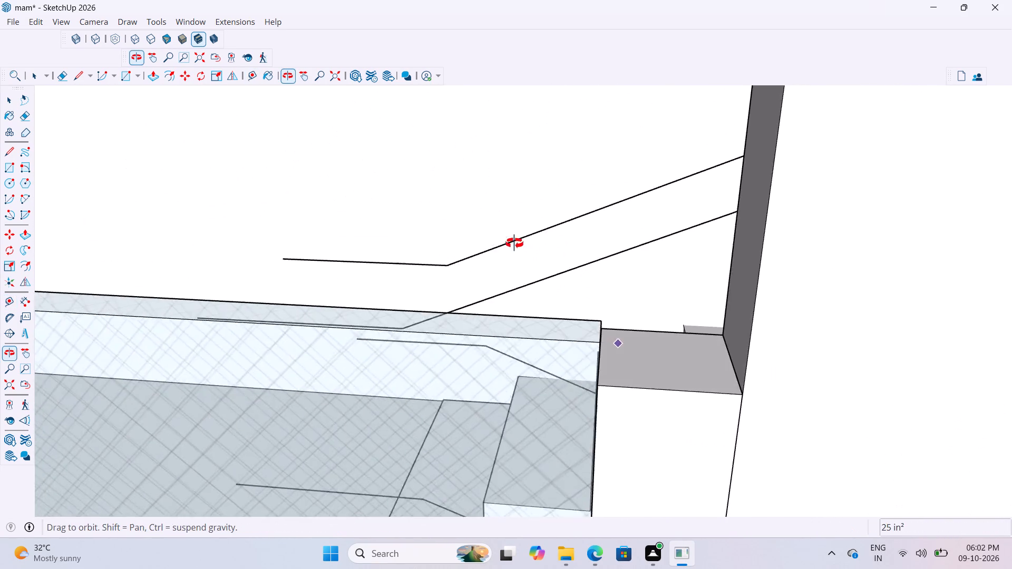
middle_click_drag(514, 243, 507, 244)
scroll(507, 244, "down", 14)
scroll(566, 342, "down", 5)
key("space")
scroll(568, 343, "up", 2)
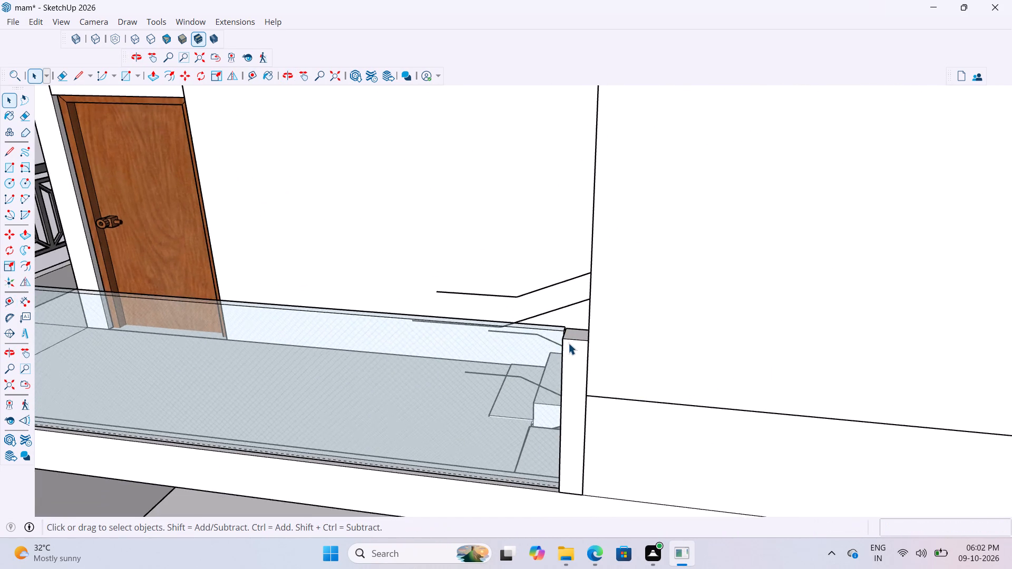
scroll(568, 343, "up", 5)
middle_click_drag(583, 317, 585, 336)
scroll(585, 335, "up", 11)
scroll(606, 278, "down", 7)
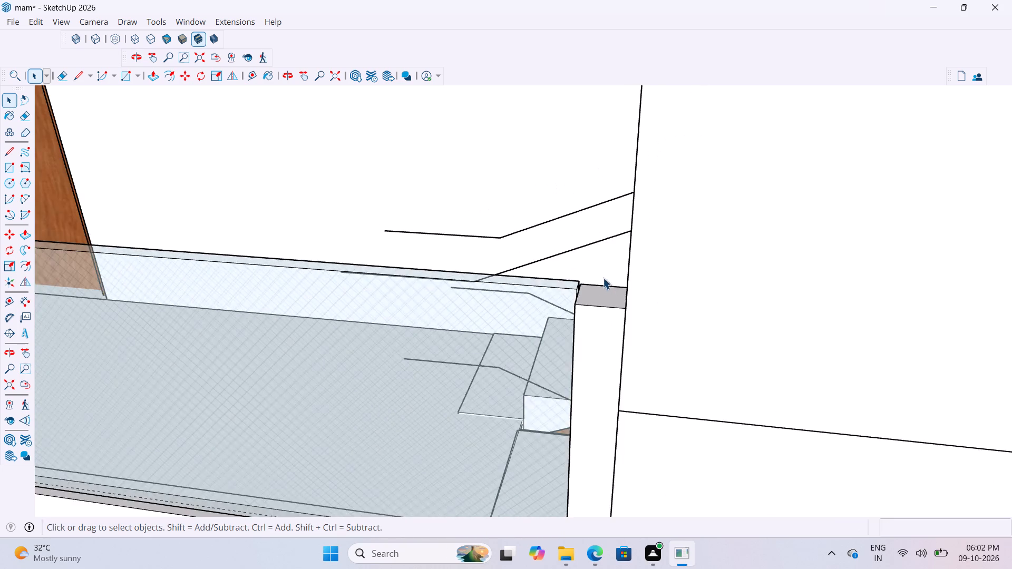
scroll(603, 278, "down", 10)
scroll(87, 289, "up", 9)
scroll(54, 263, "down", 5)
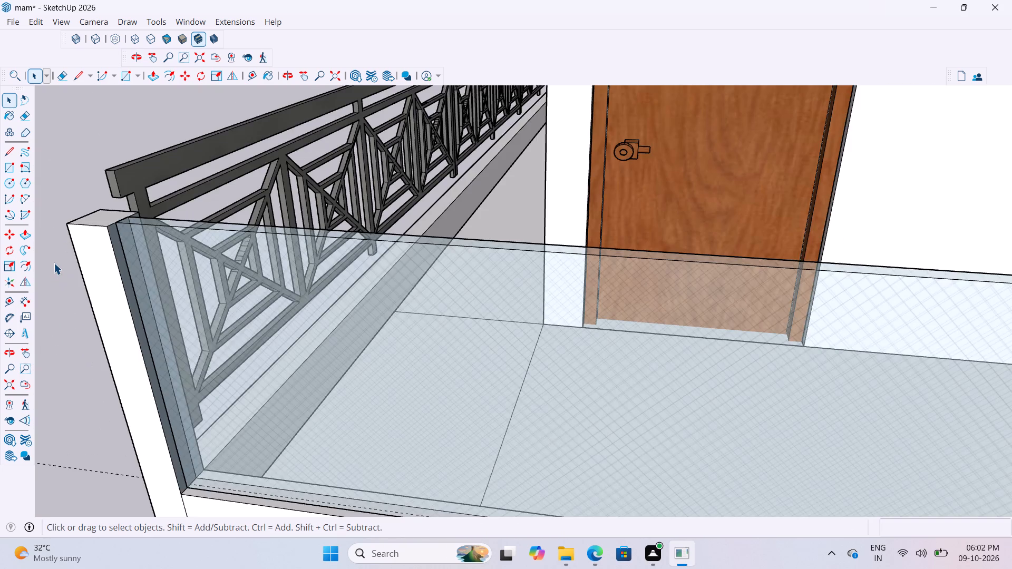
scroll(63, 264, "up", 3)
scroll(111, 237, "up", 10)
scroll(111, 215, "down", 3)
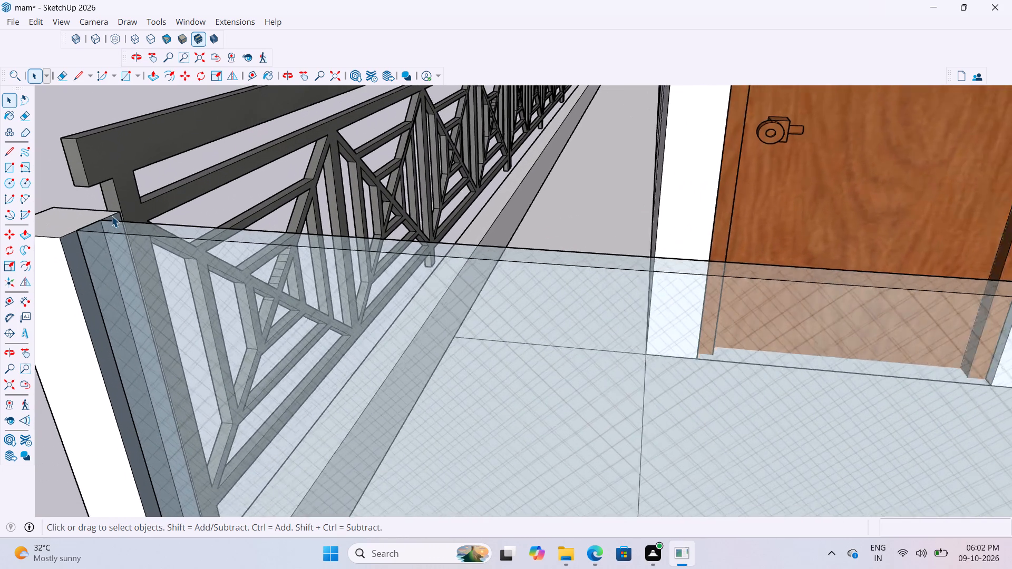
Push/Pull the top of the stairwell-side balcony post up about 1 1/16" to the glass panel's top edge.
scroll(111, 215, "down", 2)
middle_click_drag(109, 229, 65, 256)
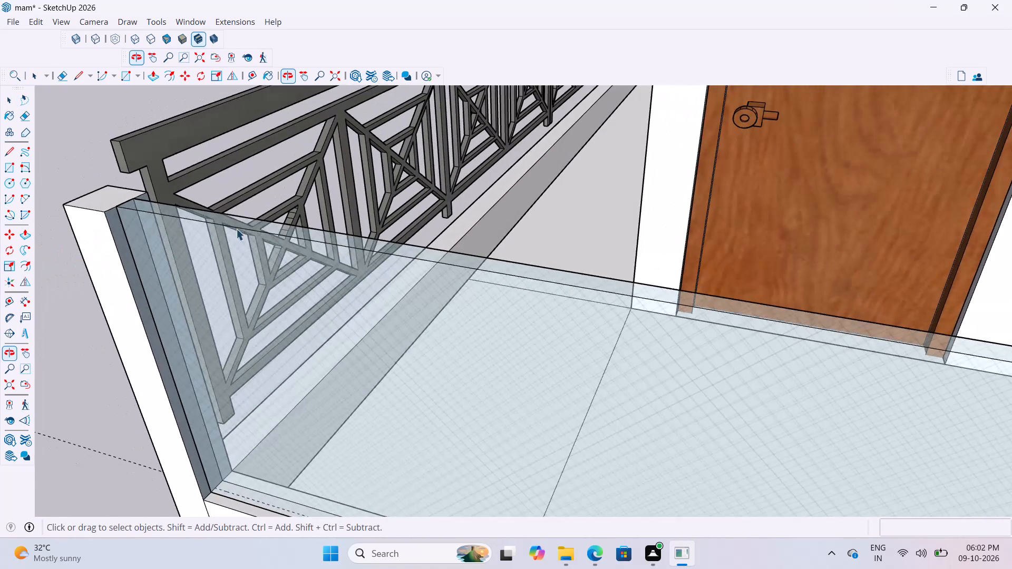
scroll(428, 347, "down", 5)
scroll(301, 267, "down", 11)
scroll(271, 317, "down", 5)
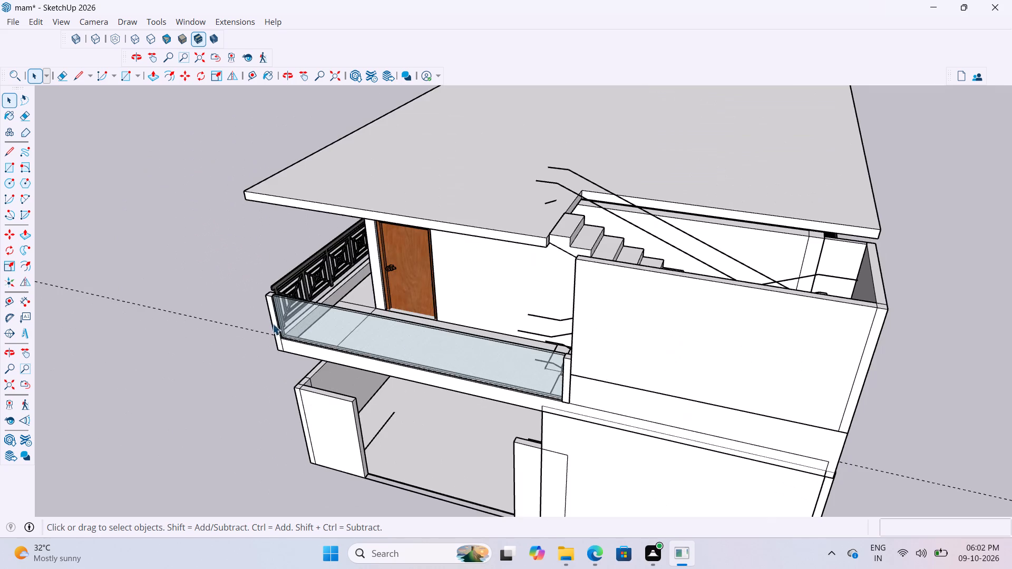
scroll(565, 419, "up", 20)
scroll(565, 419, "up", 5)
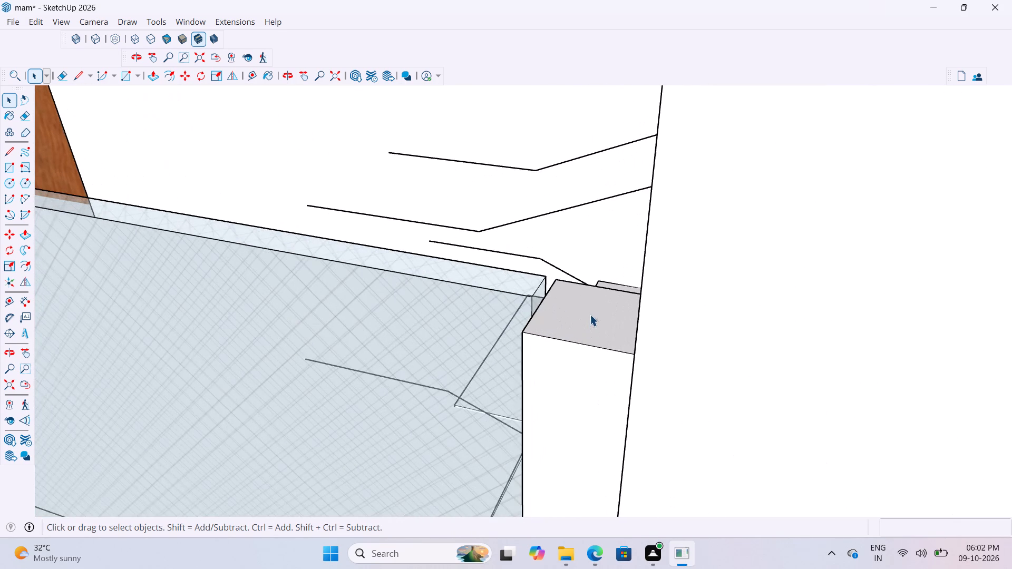
double_click(578, 326)
key("p")
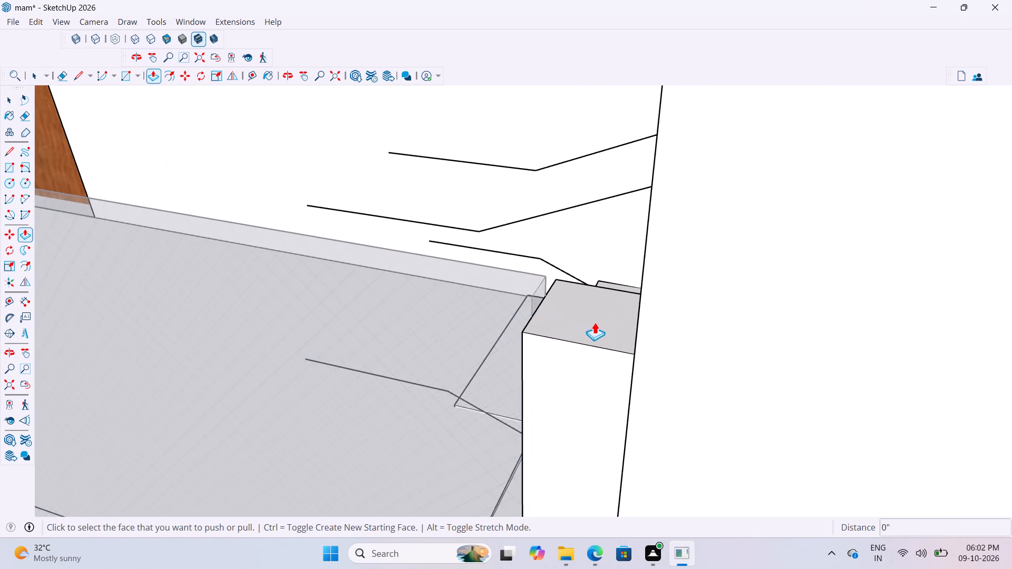
key("space")
double_click(593, 322)
key("p")
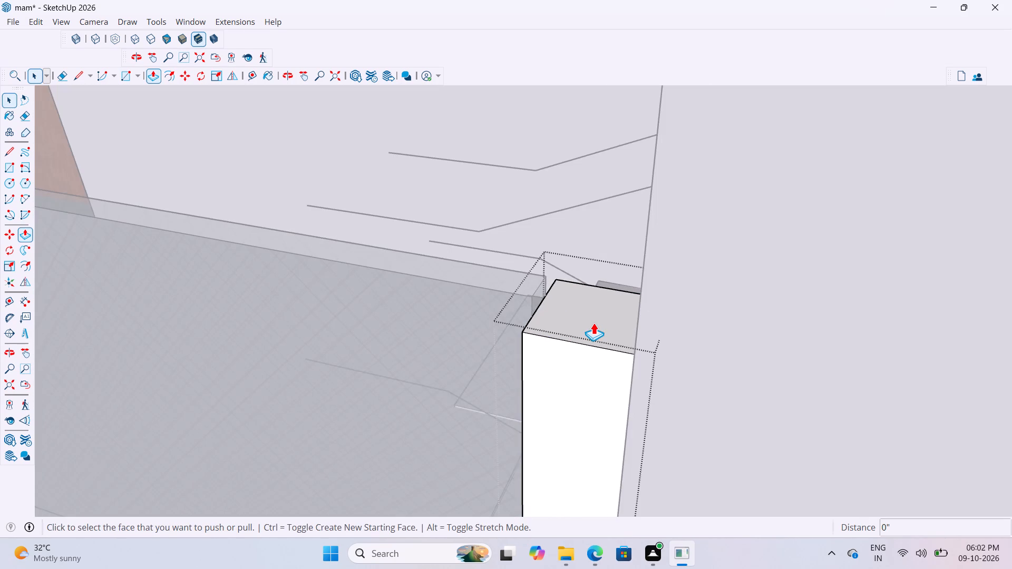
left_click(595, 328)
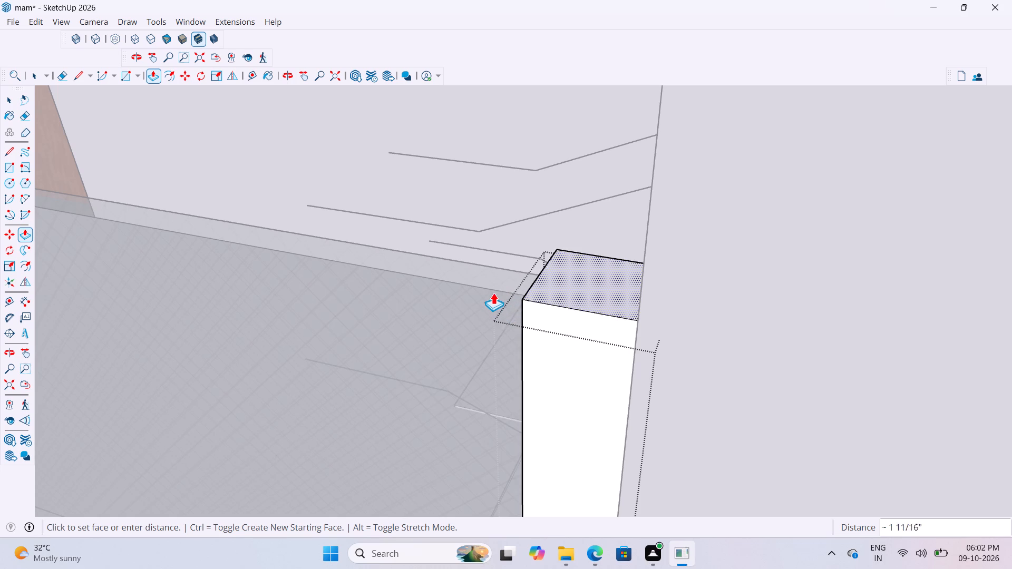
left_click(493, 292)
scroll(579, 294, "down", 20)
scroll(579, 294, "down", 3)
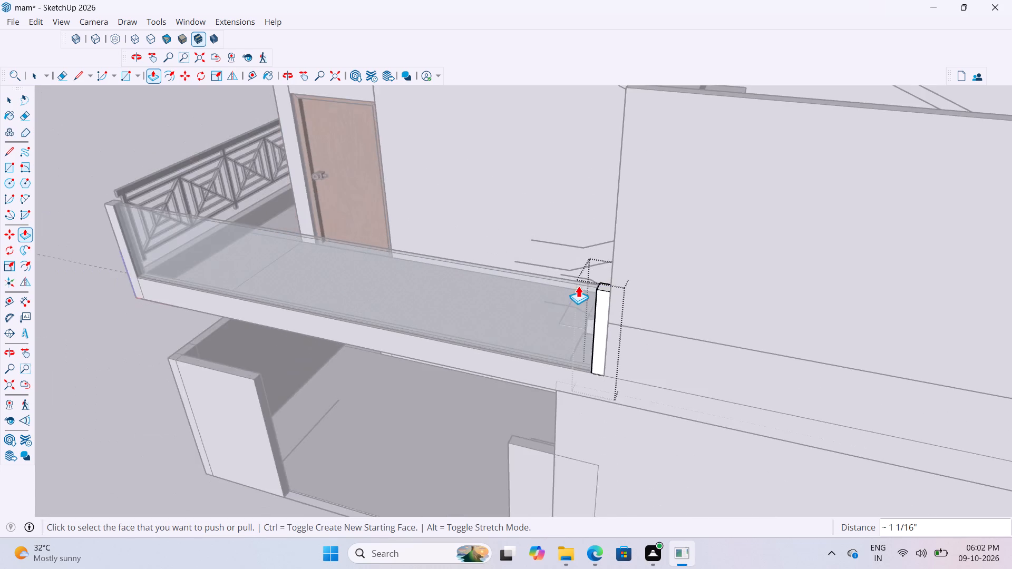
scroll(578, 286, "down", 10)
key("space")
left_click(274, 247)
Examine the glass panel along the balcony and how its far end meets the stairwell-side post.
scroll(427, 263, "up", 9)
middle_click_drag(390, 282, 402, 273)
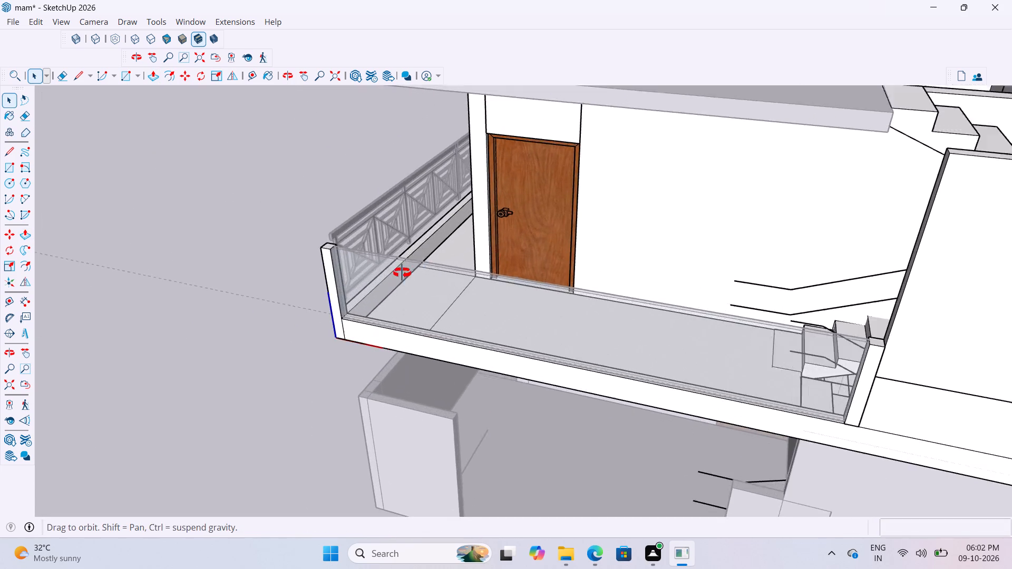
middle_click_drag(402, 273, 440, 256)
left_click(157, 192)
scroll(193, 257, "down", 5)
scroll(332, 294, "up", 6)
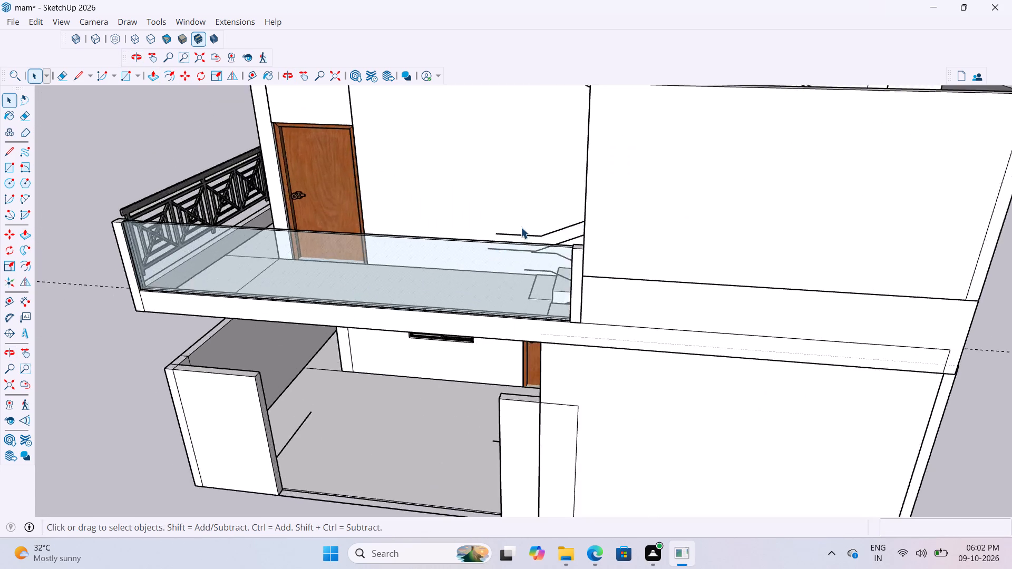
scroll(521, 227, "up", 8)
middle_click_drag(533, 244, 560, 230)
scroll(566, 218, "up", 4)
scroll(571, 225, "down", 3)
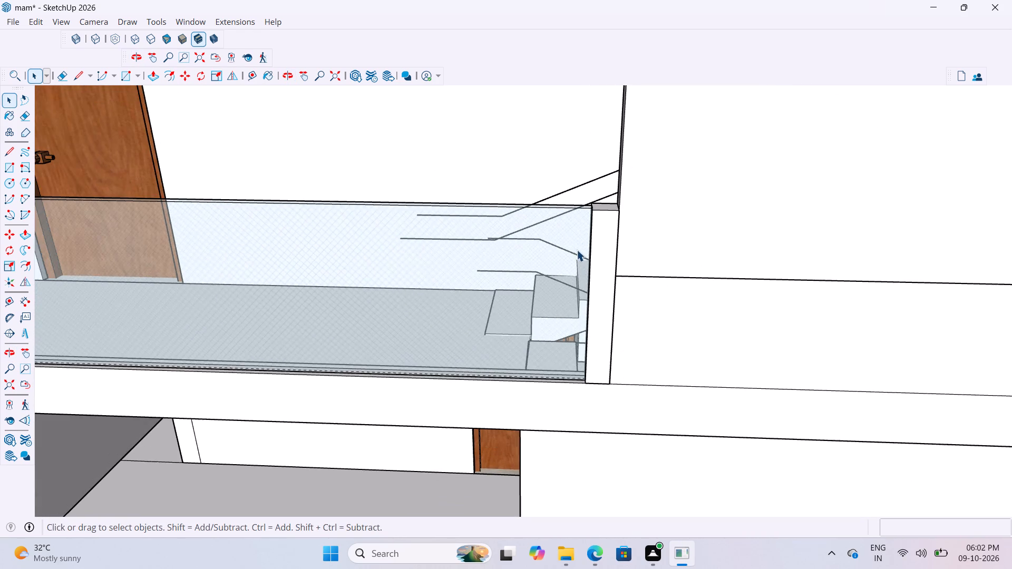
middle_click_drag(577, 279, 548, 381)
scroll(589, 223, "up", 10)
scroll(612, 219, "down", 4)
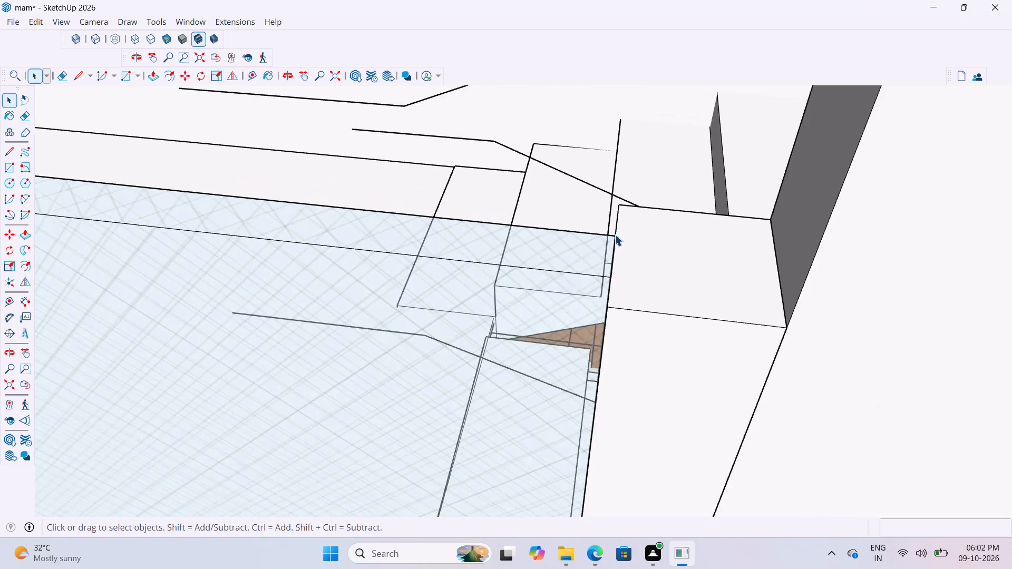
middle_click_drag(620, 233, 788, 227)
scroll(672, 214, "down", 17)
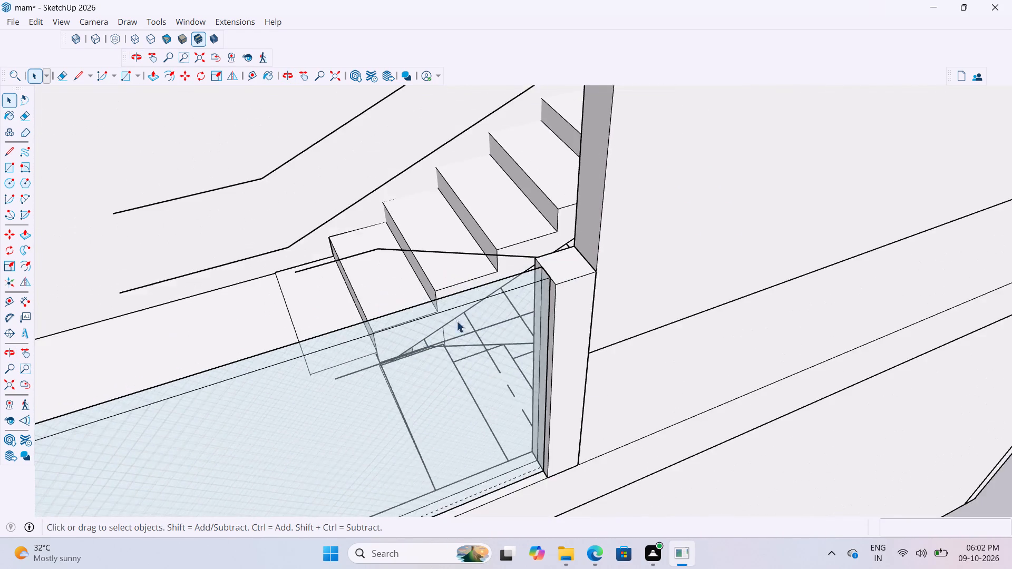
scroll(456, 321, "down", 20)
scroll(456, 321, "down", 3)
left_click(557, 457)
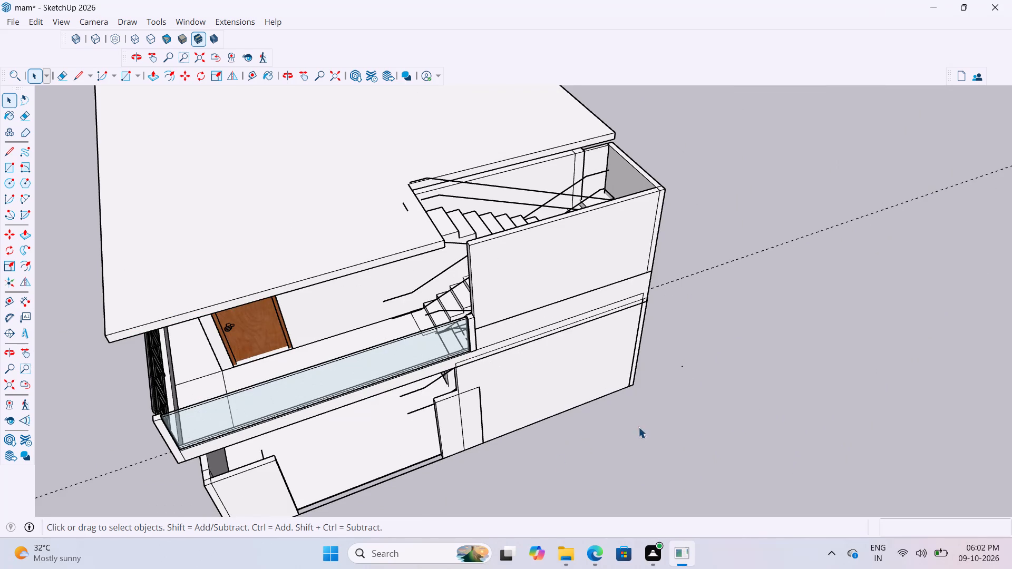
Delete all guides from the model.
middle_click_drag(607, 415, 403, 347)
scroll(394, 317, "down", 4)
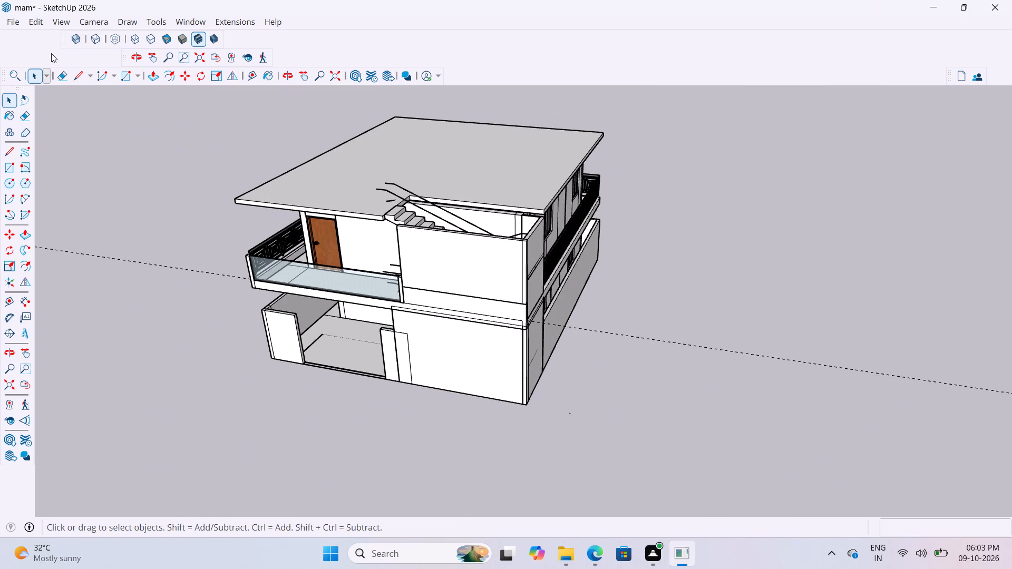
left_click(37, 17)
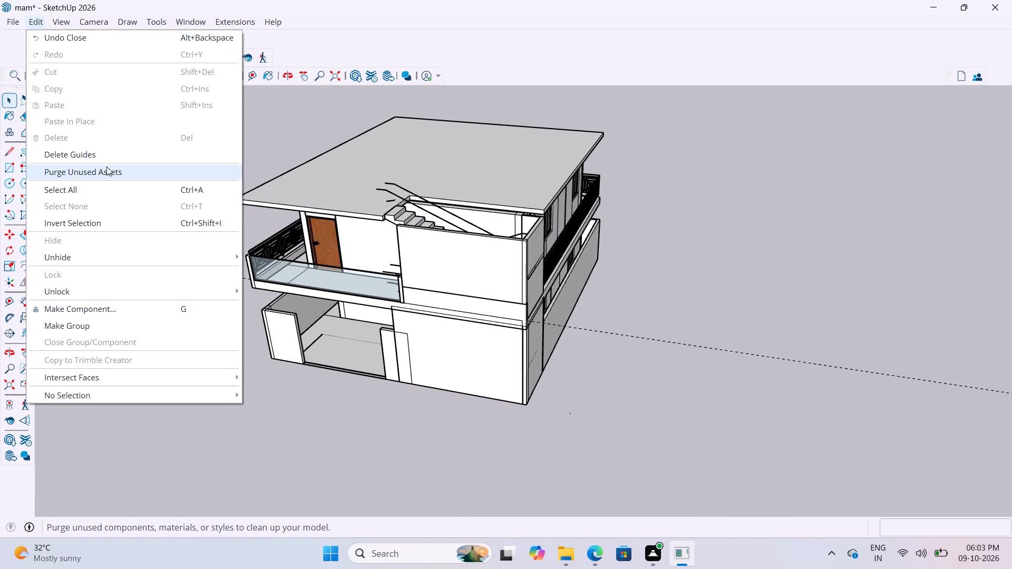
left_click(106, 150)
left_click(347, 484)
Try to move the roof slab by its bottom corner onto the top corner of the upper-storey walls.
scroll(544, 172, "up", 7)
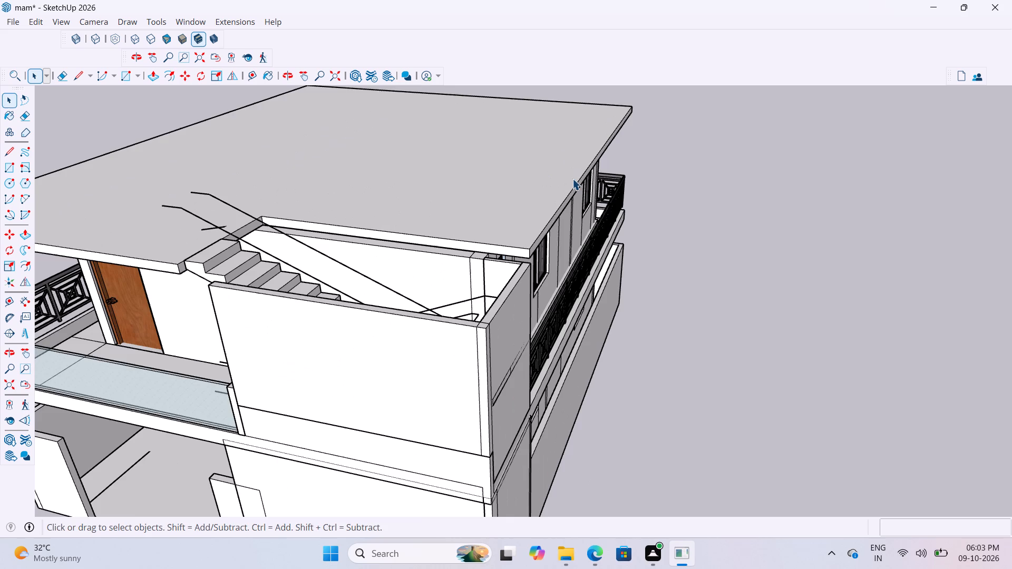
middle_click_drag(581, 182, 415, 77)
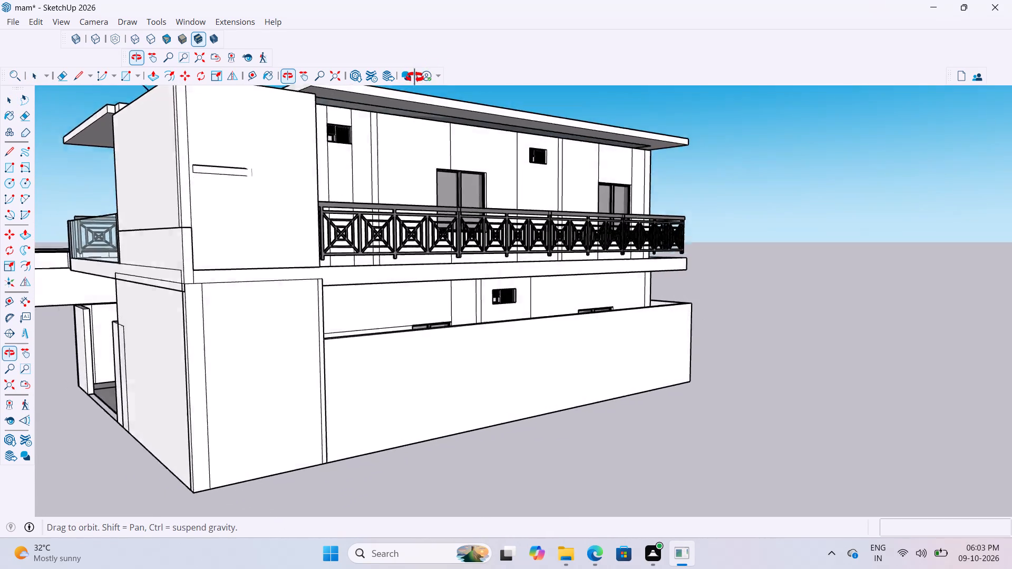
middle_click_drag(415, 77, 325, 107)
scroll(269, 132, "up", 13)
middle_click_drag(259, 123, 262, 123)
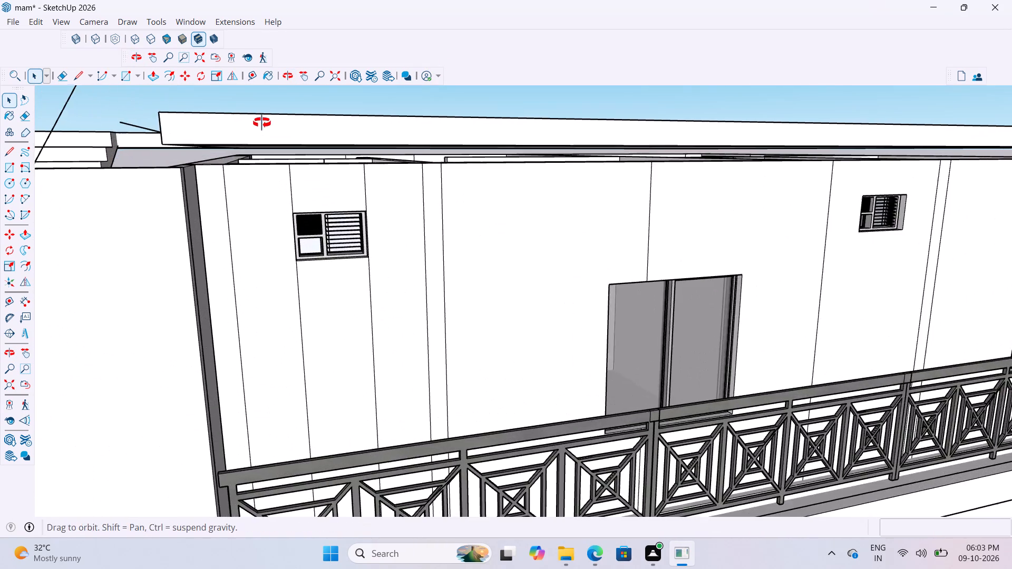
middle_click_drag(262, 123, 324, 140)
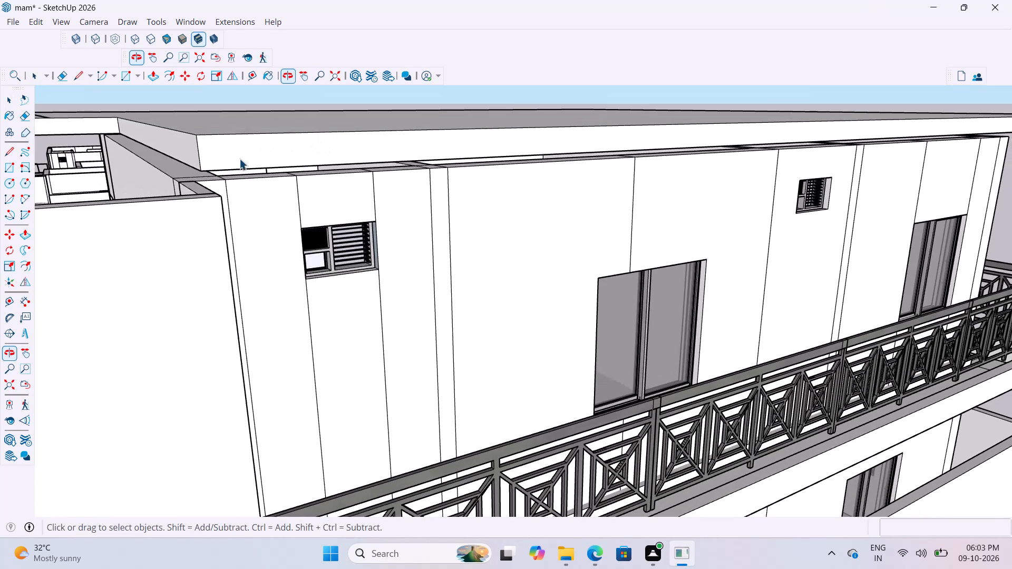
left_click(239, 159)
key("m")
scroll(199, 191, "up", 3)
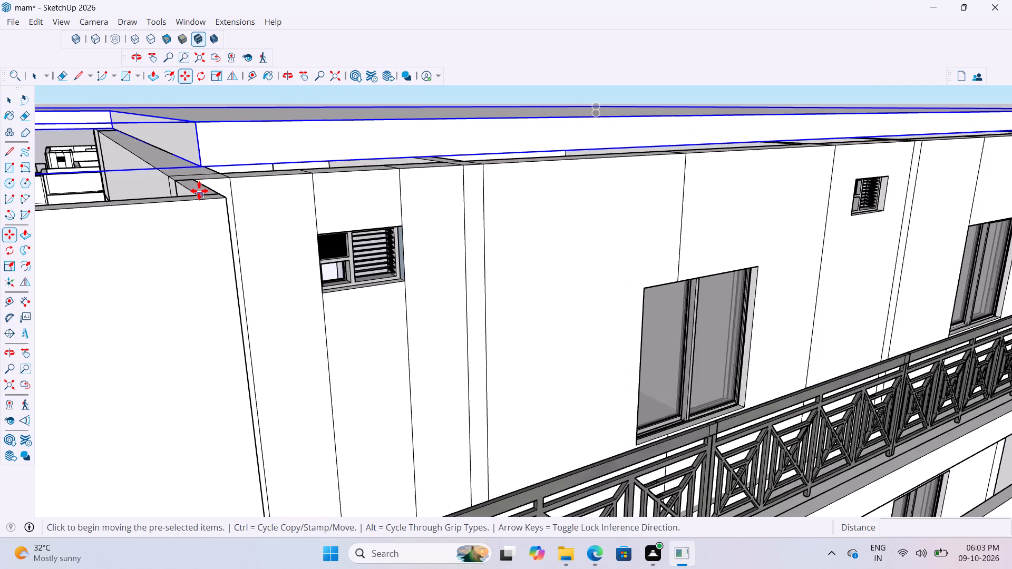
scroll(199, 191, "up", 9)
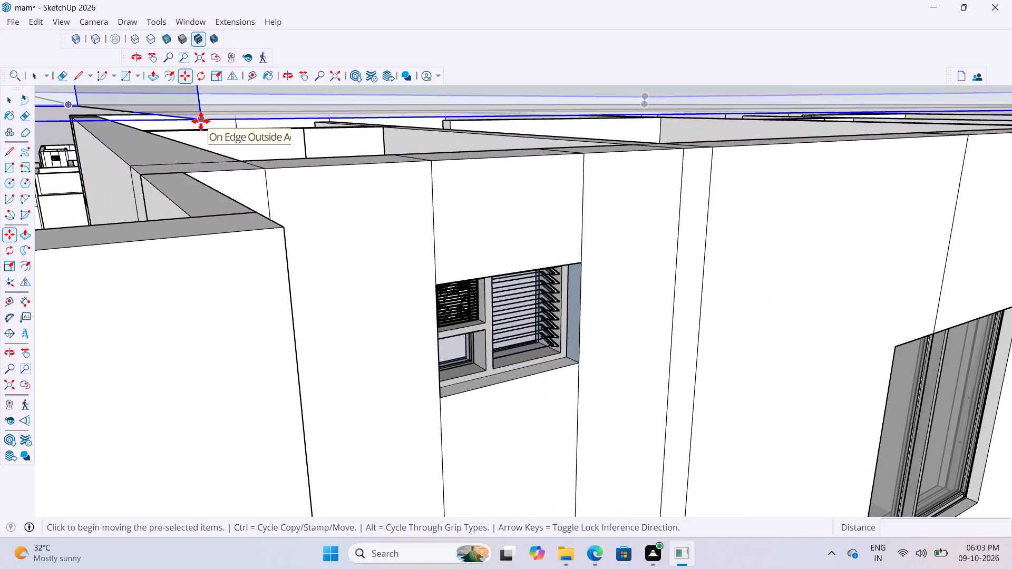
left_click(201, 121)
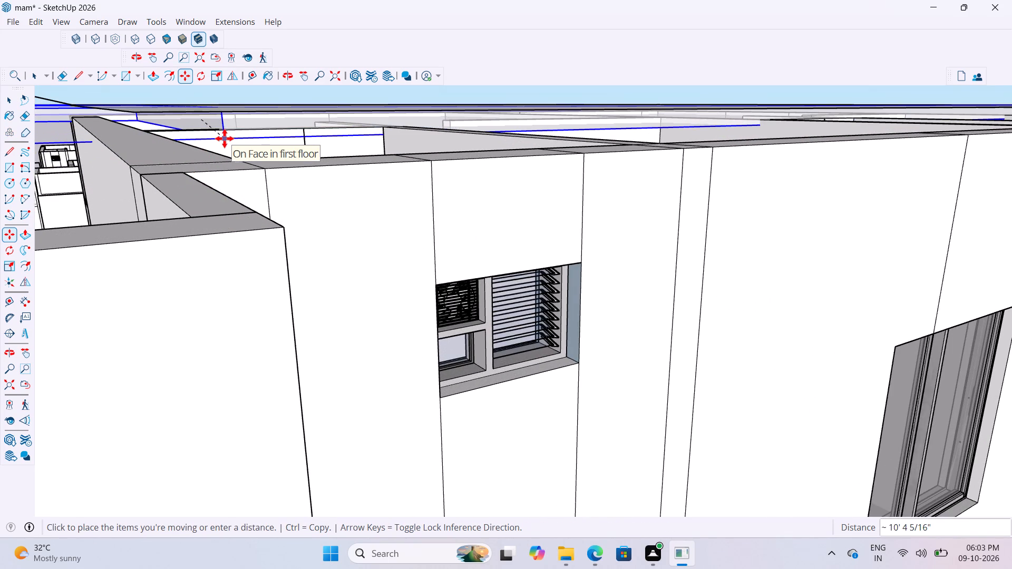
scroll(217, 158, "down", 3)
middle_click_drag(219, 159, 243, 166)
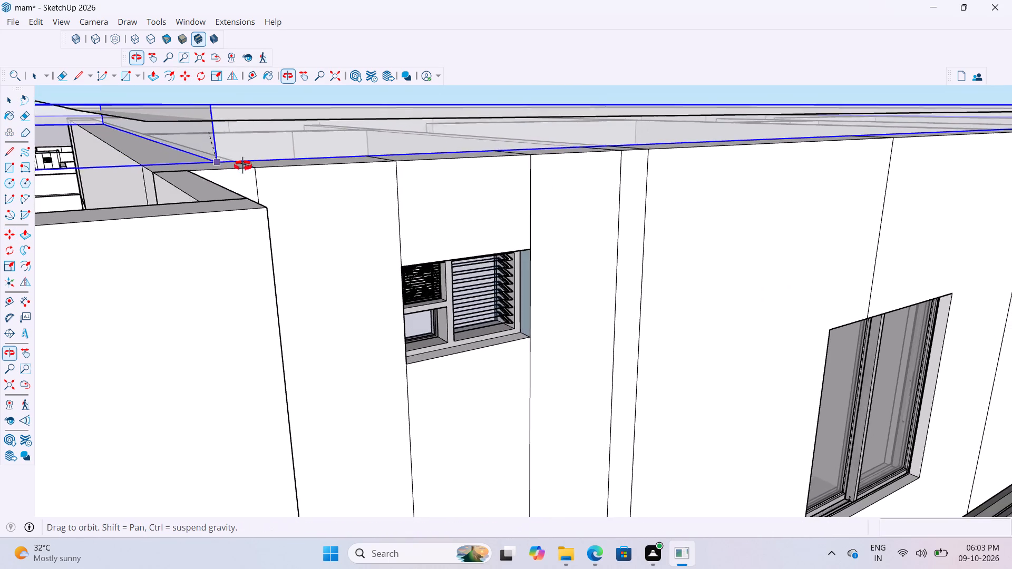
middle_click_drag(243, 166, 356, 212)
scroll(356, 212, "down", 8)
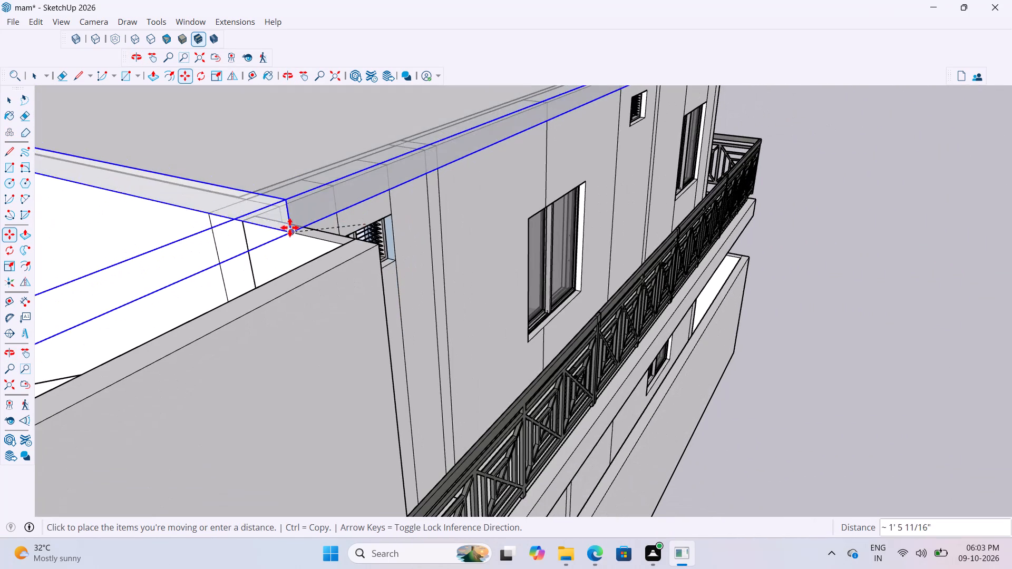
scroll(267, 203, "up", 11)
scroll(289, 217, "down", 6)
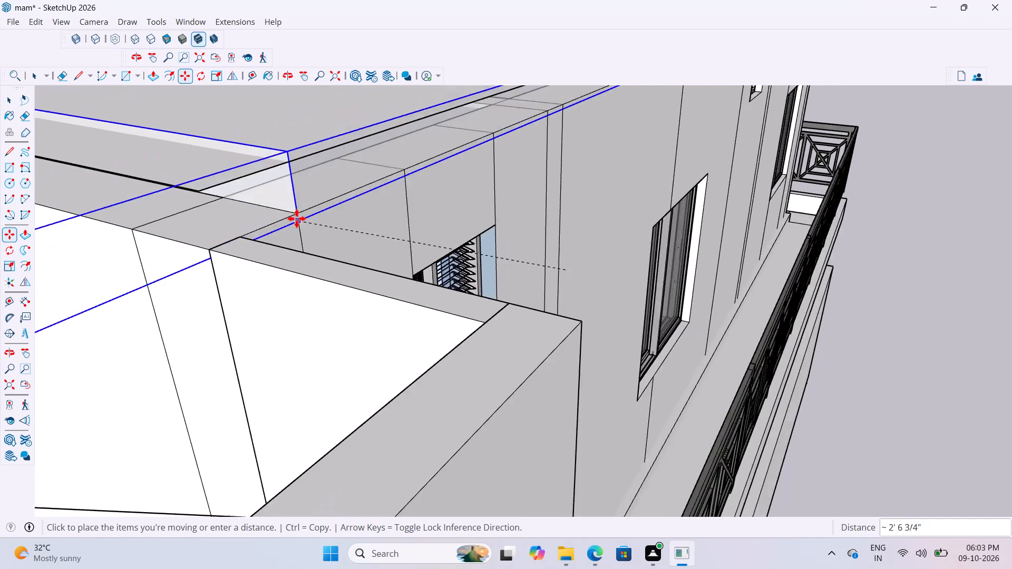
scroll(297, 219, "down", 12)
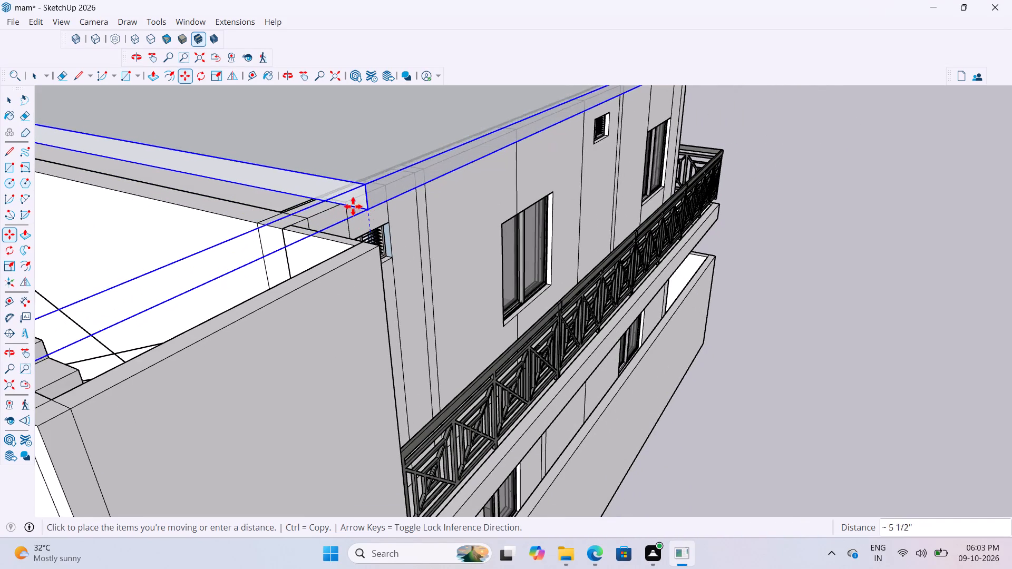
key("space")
Lower the roof slab about 3" onto the tops of the upper-storey walls, moving it by its balcony-side bottom corner.
middle_click_drag(319, 189, 310, 131)
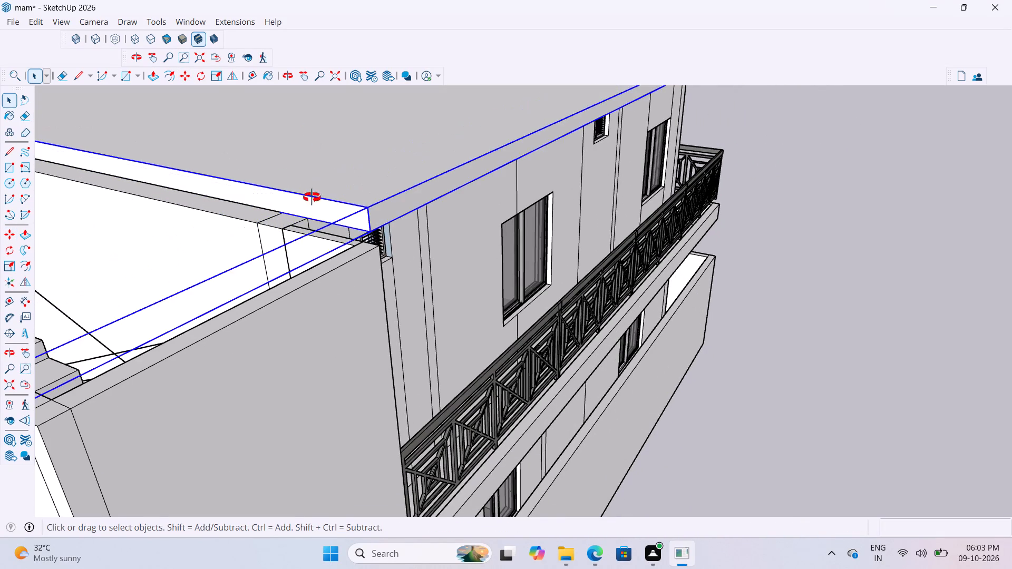
scroll(336, 270, "up", 2)
scroll(376, 123, "up", 3)
scroll(361, 144, "down", 3)
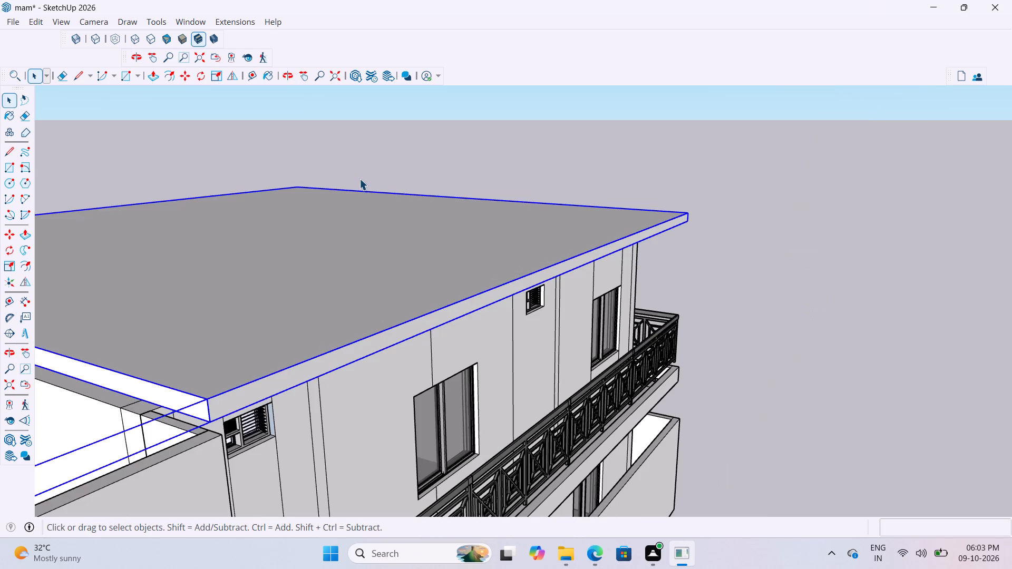
scroll(337, 253, "down", 4)
scroll(275, 357, "up", 5)
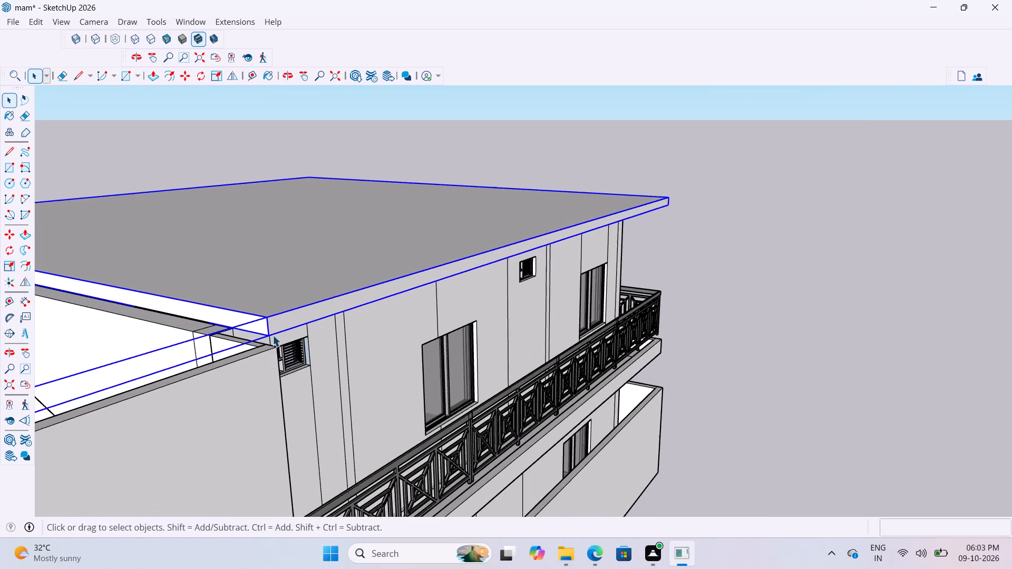
scroll(273, 335, "up", 1)
middle_click_drag(273, 327, 324, 377)
scroll(194, 272, "down", 1)
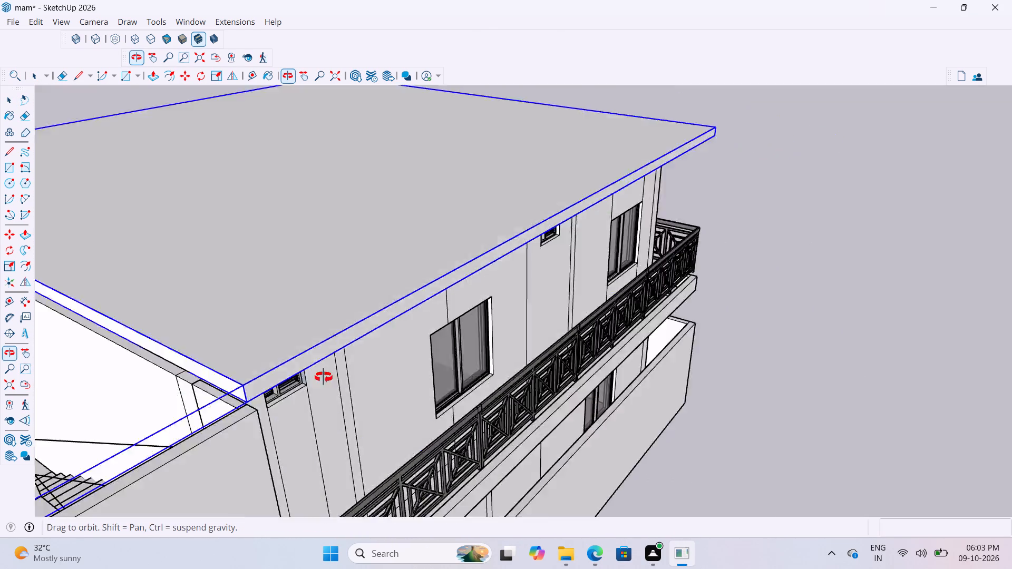
middle_click_drag(324, 377, 629, 340)
scroll(561, 316, "down", 12)
scroll(536, 298, "up", 6)
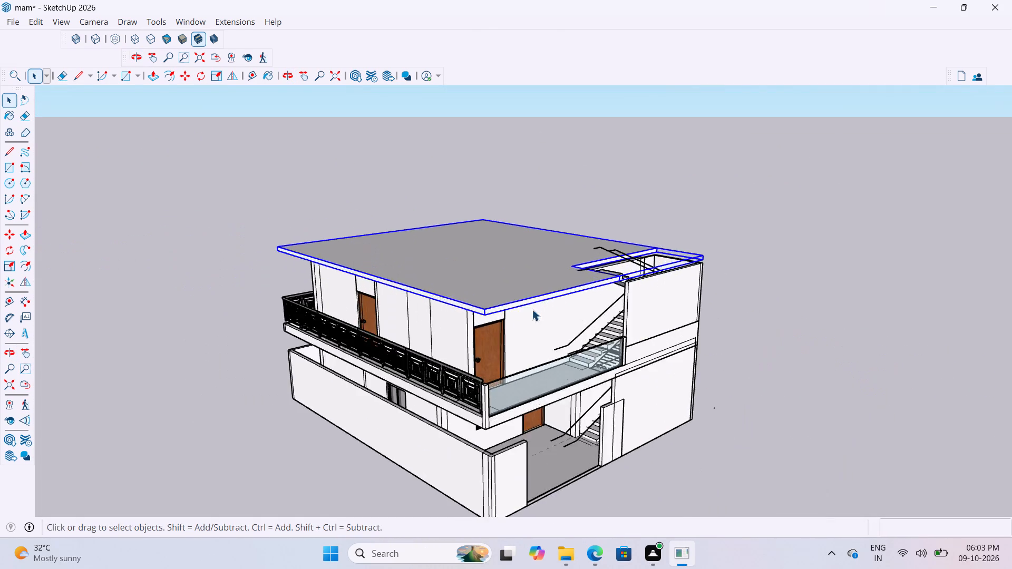
scroll(532, 309, "up", 5)
middle_click_drag(493, 263, 488, 199)
scroll(417, 185, "up", 7)
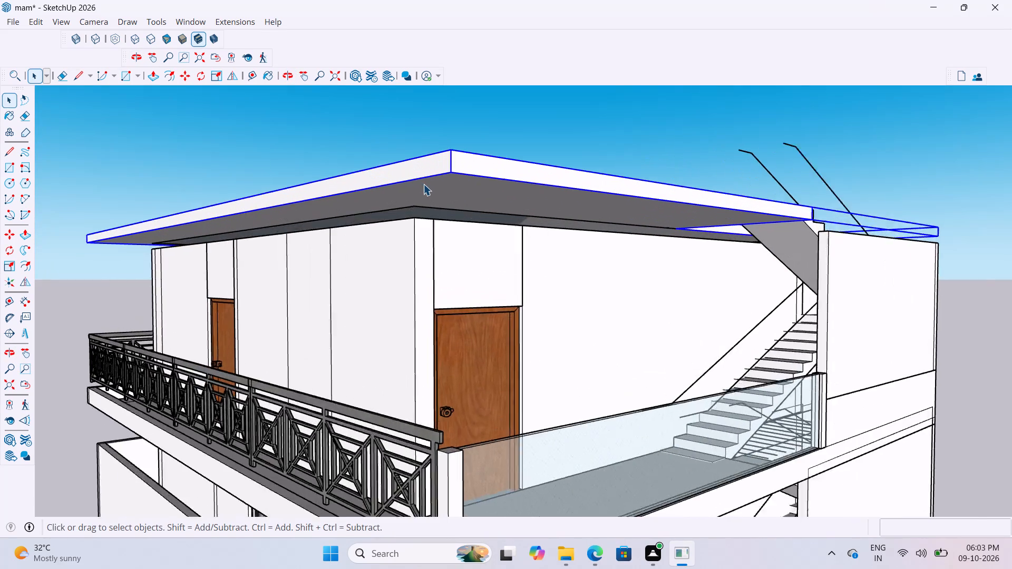
scroll(423, 184, "up", 4)
middle_click_drag(447, 192, 495, 217)
key("m")
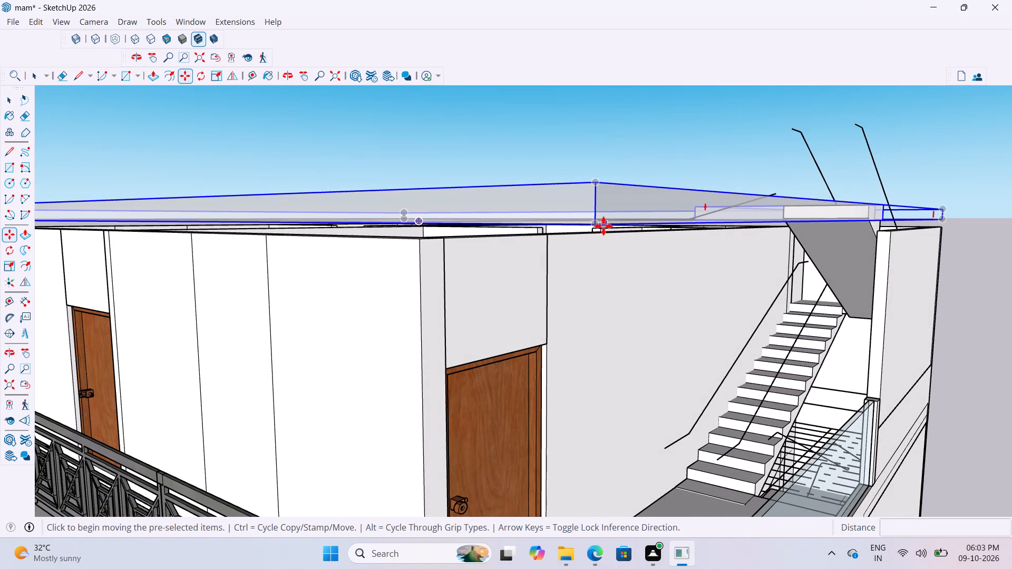
left_click(604, 226)
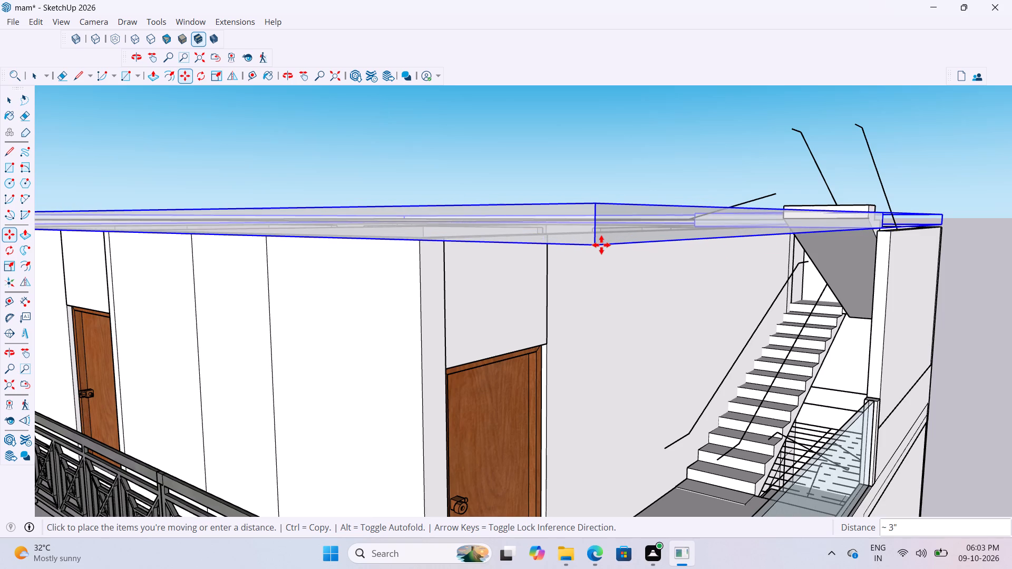
left_click(601, 244)
scroll(539, 252, "down", 3)
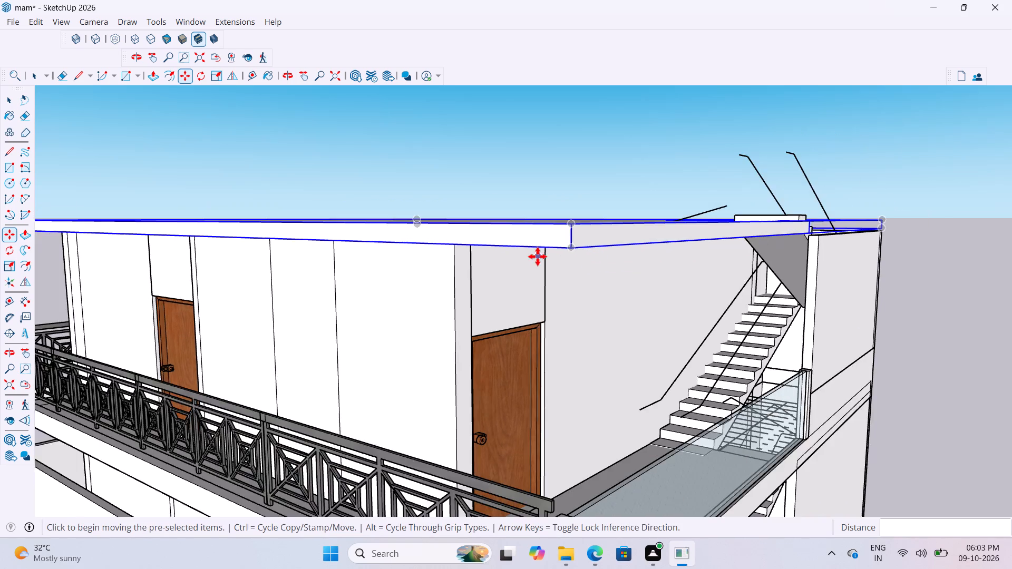
Examine how the lowered roof slab sits on the upper-storey walls around the stairwell and along the side with the windows.
scroll(538, 257, "down", 5)
middle_click_drag(599, 256, 405, 308)
key("space")
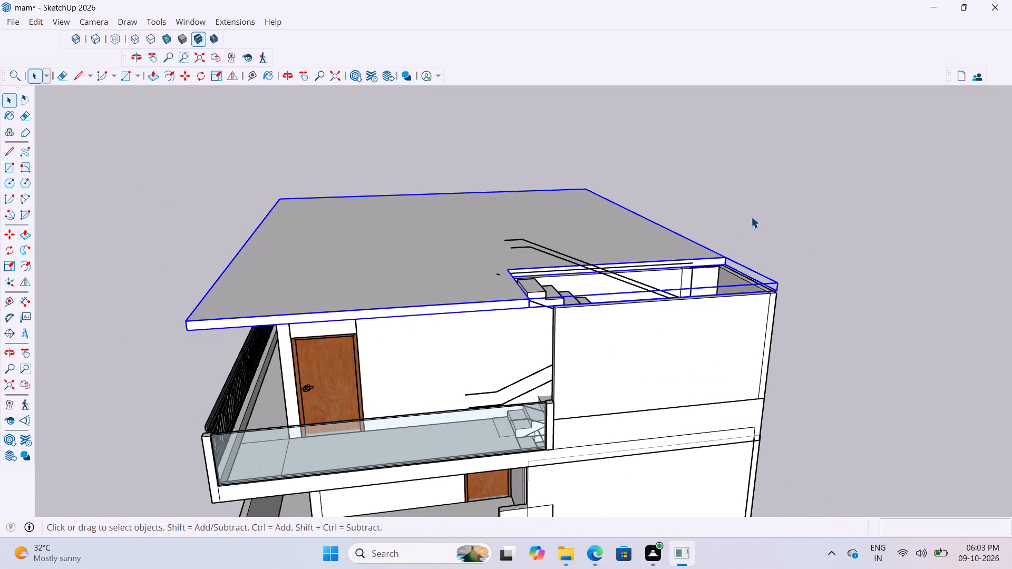
left_click(766, 197)
scroll(768, 253, "up", 3)
middle_click_drag(748, 249, 438, 259)
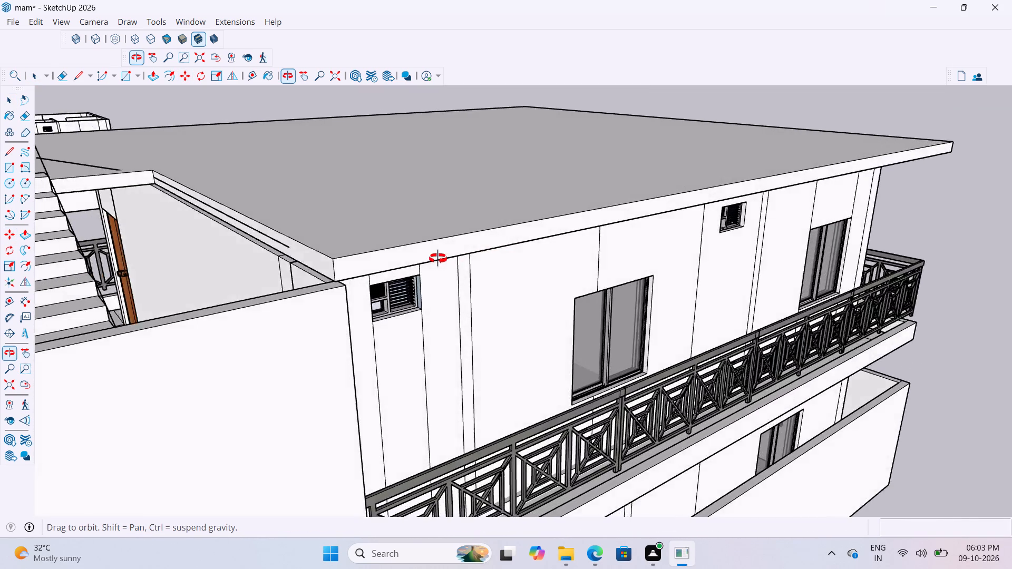
middle_click_drag(438, 259, 504, 255)
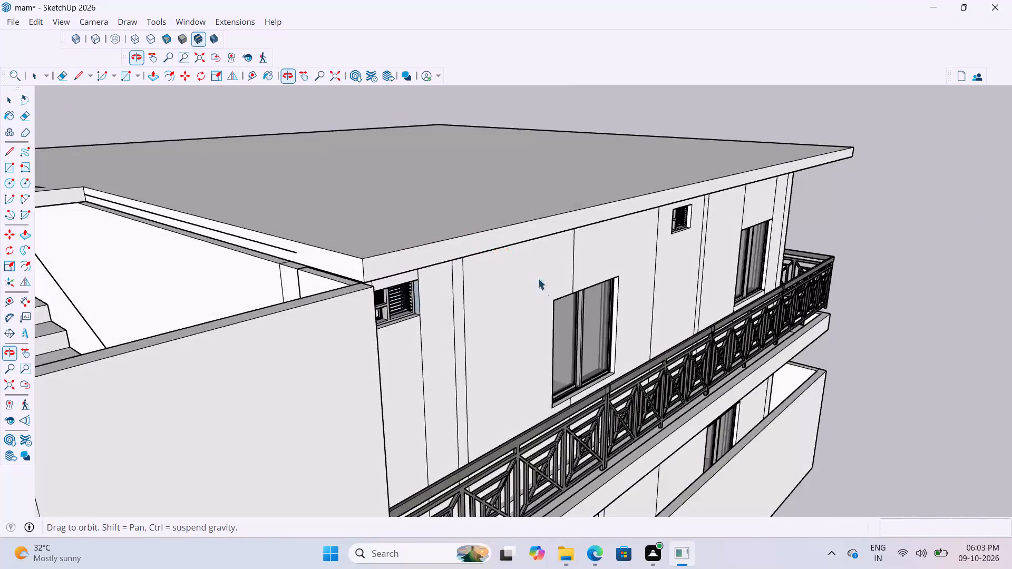
scroll(522, 301, "down", 9)
scroll(382, 266, "up", 11)
scroll(432, 238, "down", 4)
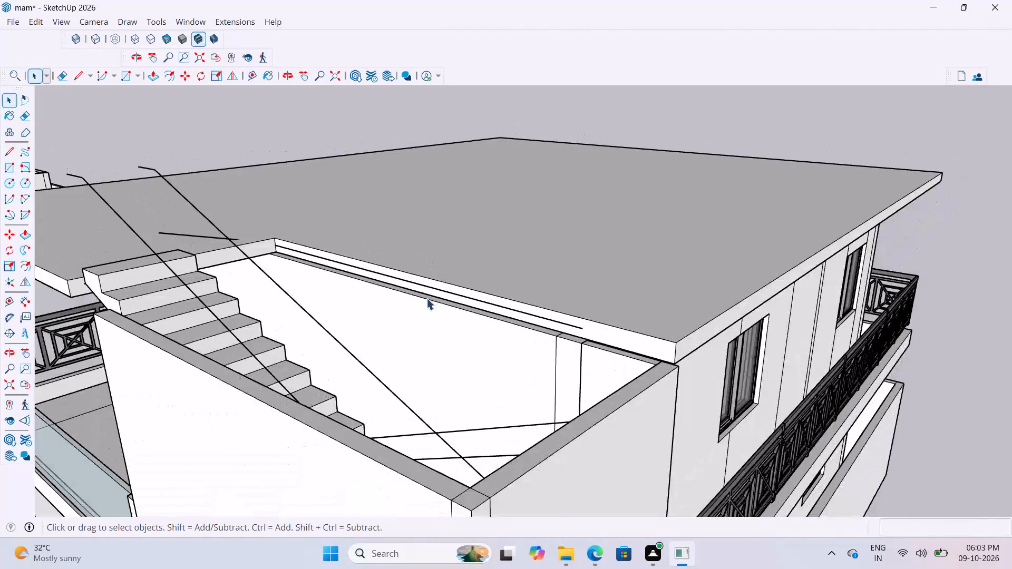
scroll(426, 298, "down", 5)
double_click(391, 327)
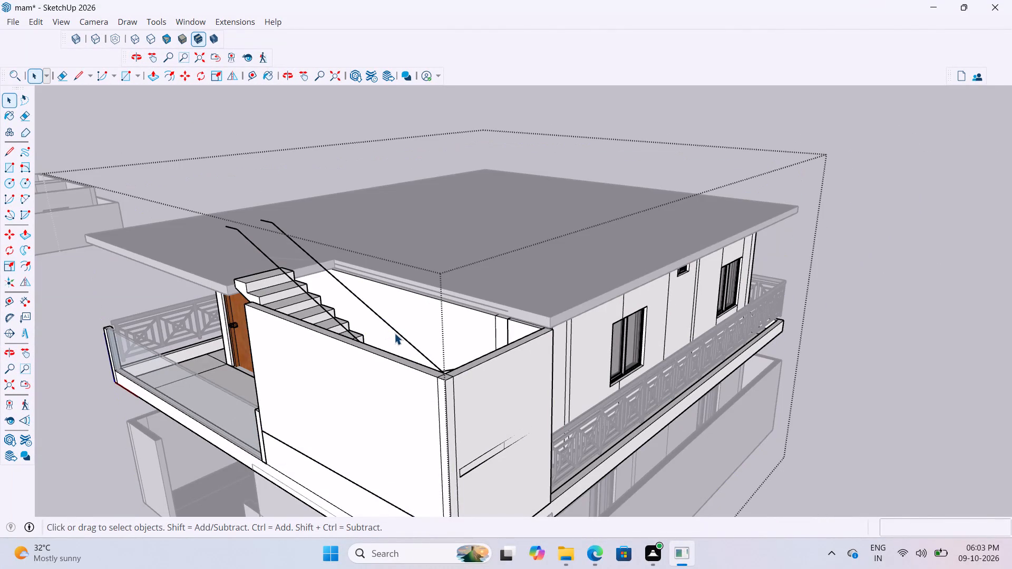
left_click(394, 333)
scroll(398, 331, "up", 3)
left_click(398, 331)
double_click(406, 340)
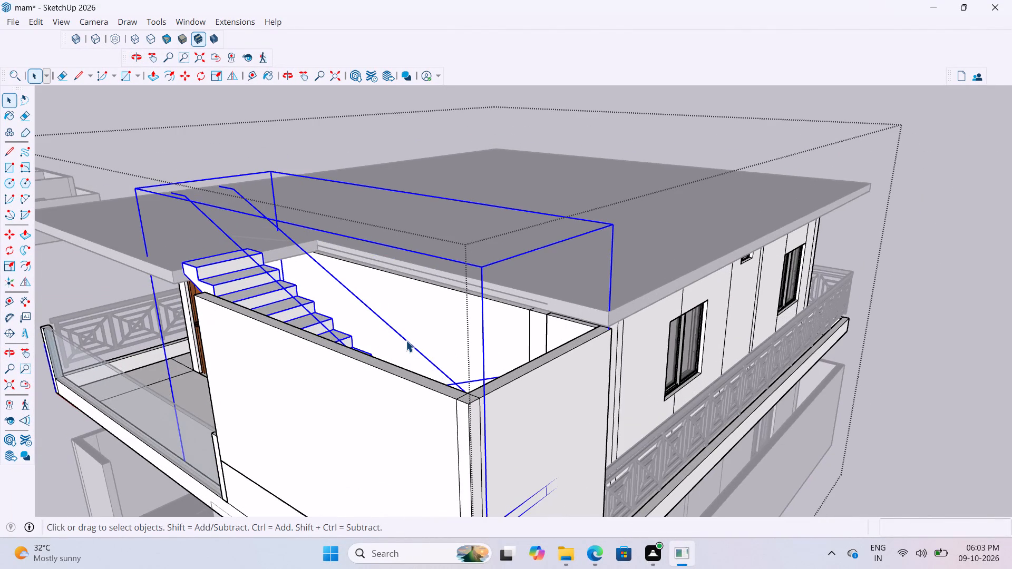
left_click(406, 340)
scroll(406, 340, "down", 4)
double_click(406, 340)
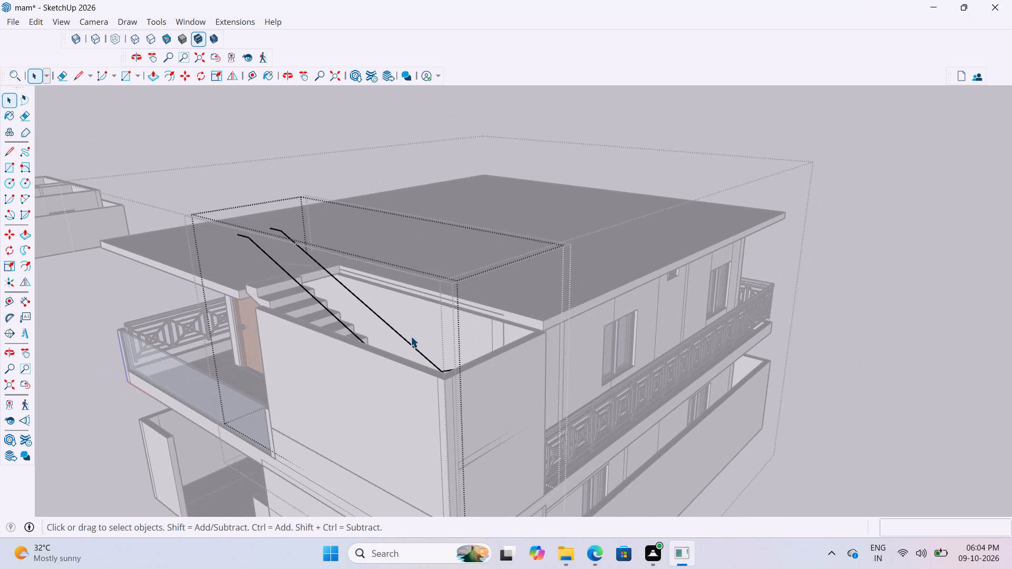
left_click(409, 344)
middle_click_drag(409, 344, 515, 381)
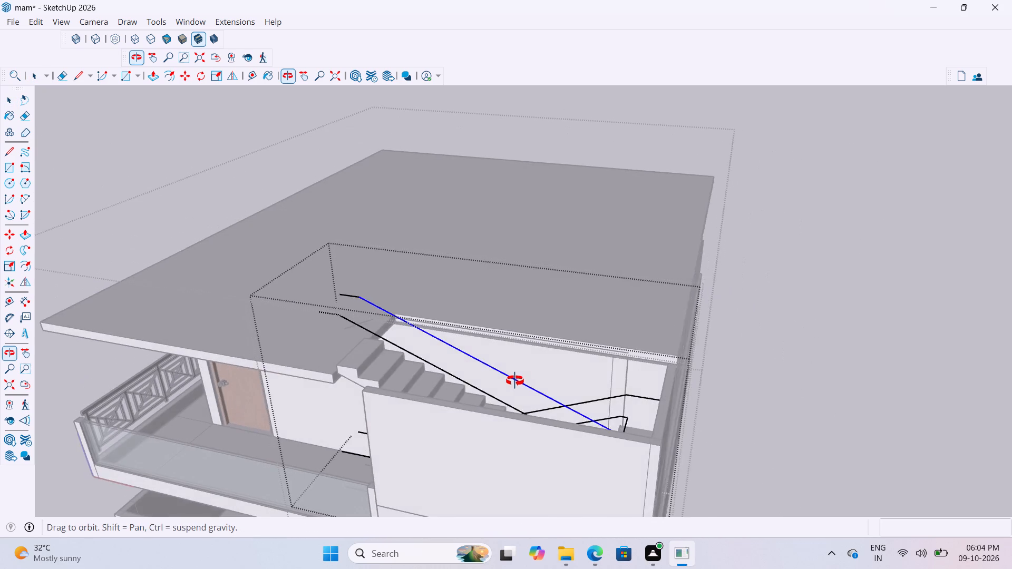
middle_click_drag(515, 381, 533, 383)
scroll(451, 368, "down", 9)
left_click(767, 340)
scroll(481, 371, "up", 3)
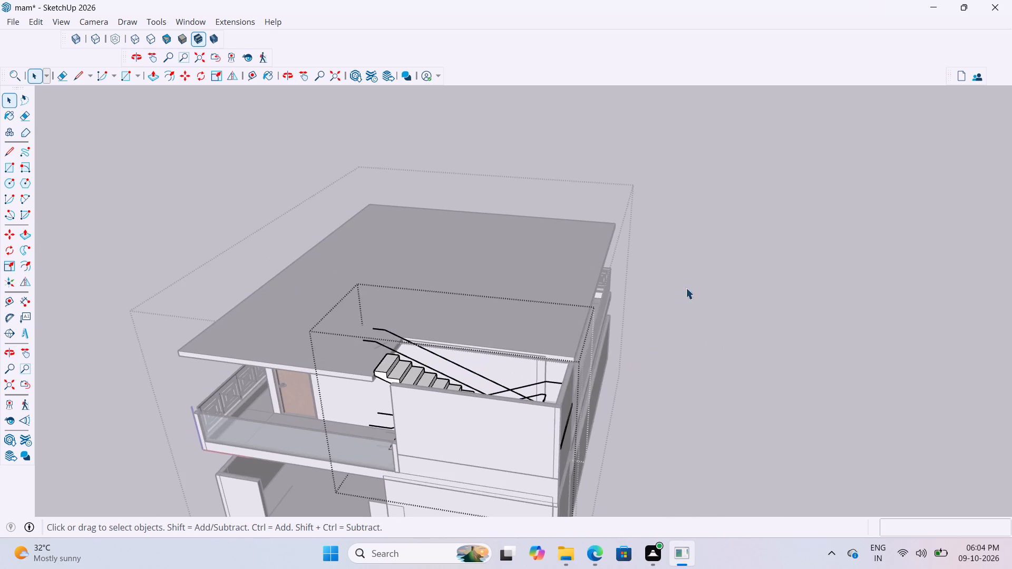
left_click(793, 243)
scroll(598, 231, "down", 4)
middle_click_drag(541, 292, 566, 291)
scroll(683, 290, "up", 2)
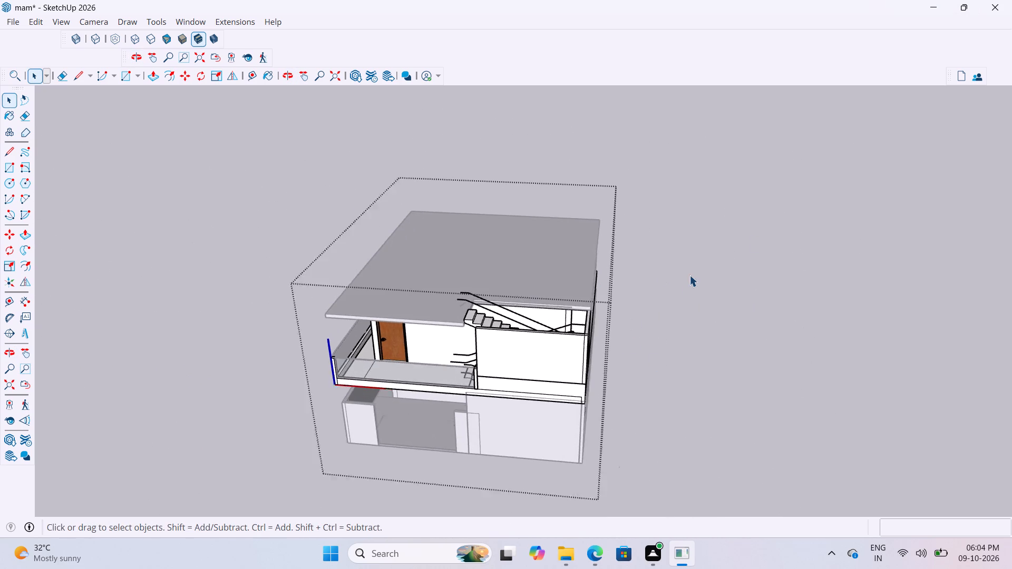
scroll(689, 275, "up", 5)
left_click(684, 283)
Examine the gap between the roof slab's underside and the wall tops at the stairwell corner beside the small louvred window.
scroll(526, 313, "up", 4)
middle_click_drag(609, 296, 552, 282)
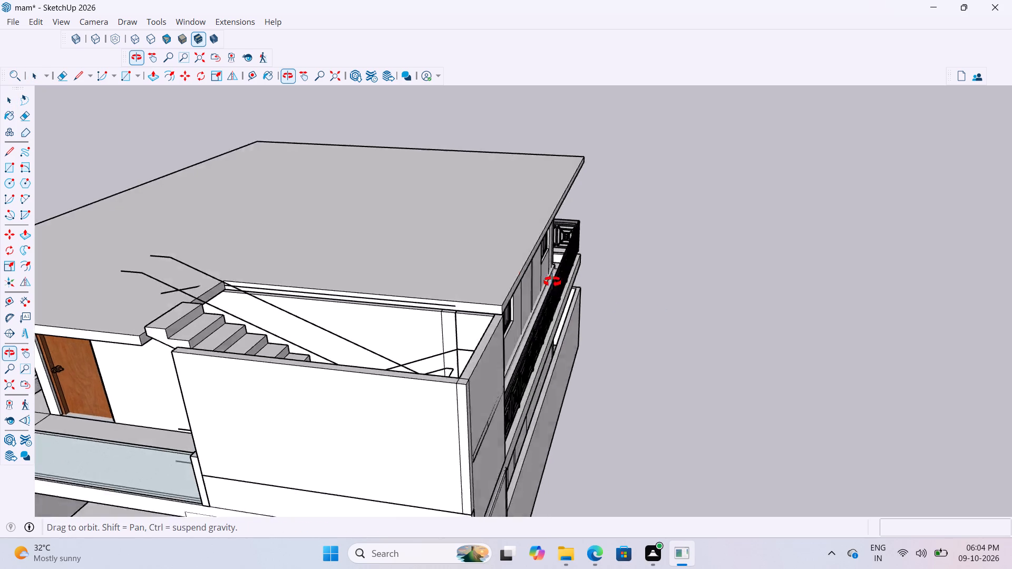
middle_click_drag(552, 282, 366, 174)
scroll(303, 161, "up", 6)
middle_click_drag(296, 163, 314, 185)
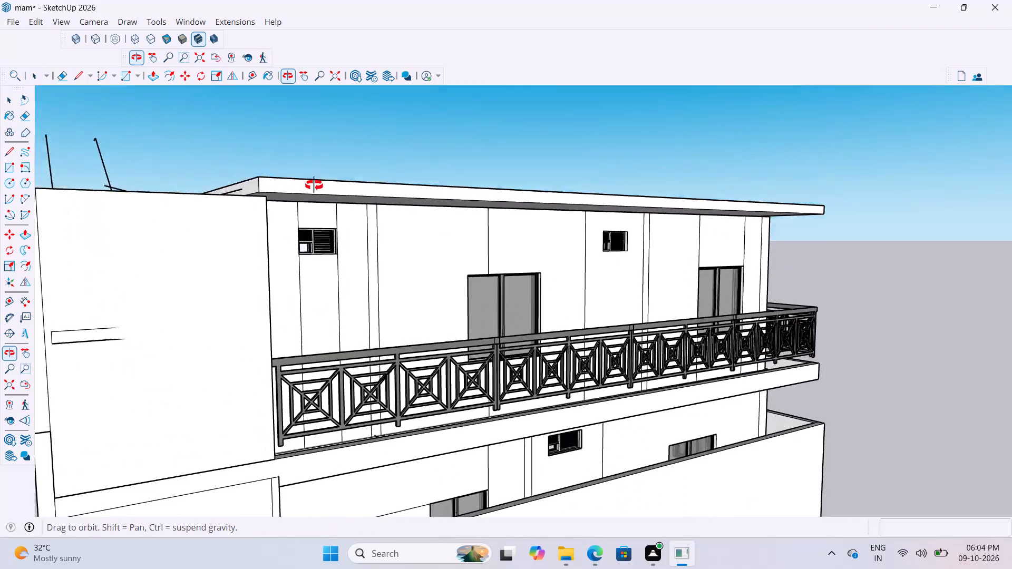
middle_click_drag(314, 185, 360, 233)
scroll(344, 288, "up", 6)
middle_click_drag(339, 292, 376, 316)
scroll(376, 335, "down", 3)
middle_click_drag(404, 370, 421, 380)
scroll(420, 390, "up", 12)
middle_click_drag(427, 292, 432, 239)
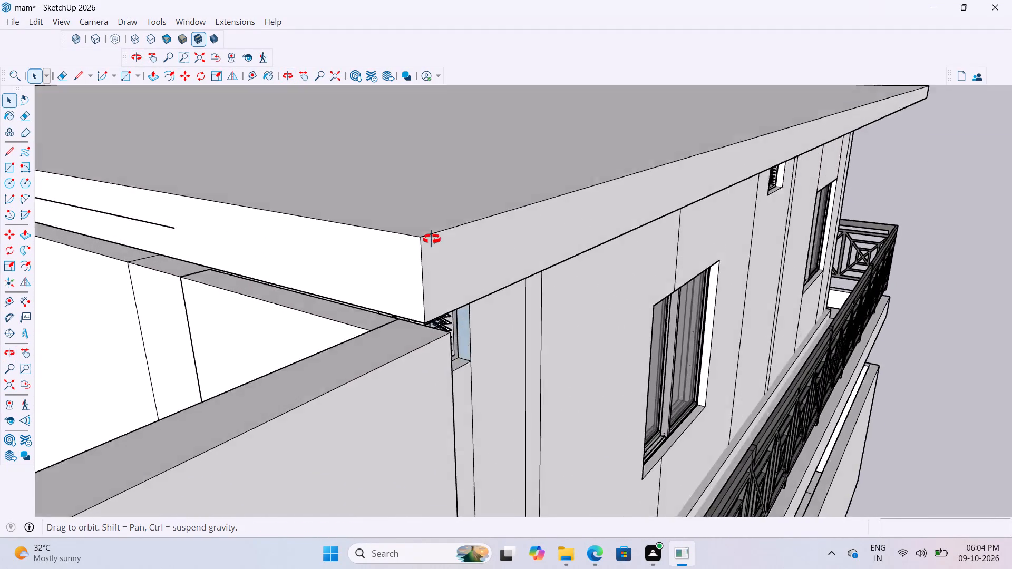
middle_click_drag(432, 239, 407, 205)
scroll(417, 241, "up", 2)
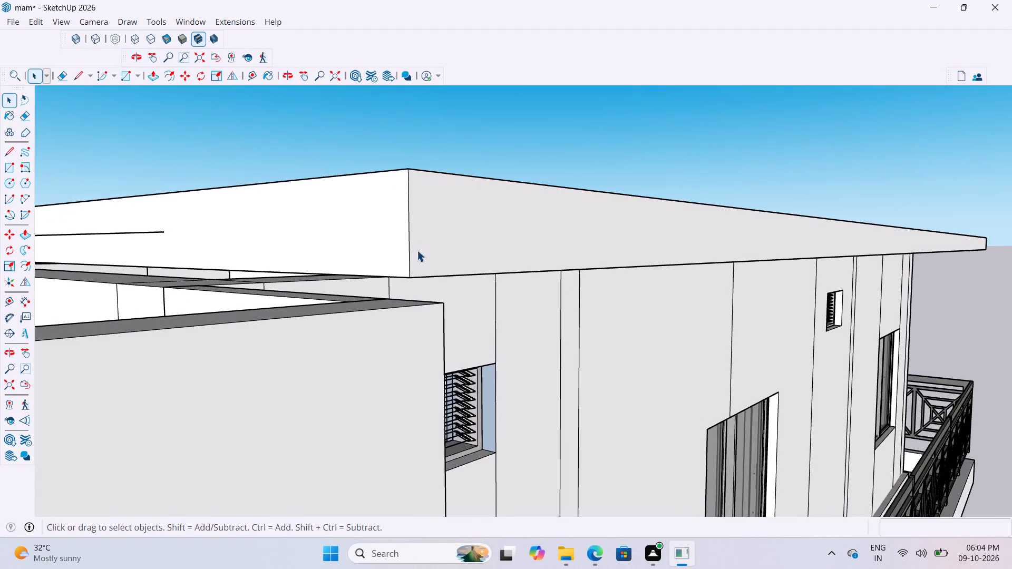
middle_click_drag(415, 266, 308, 338)
scroll(277, 307, "down", 10)
scroll(285, 319, "down", 18)
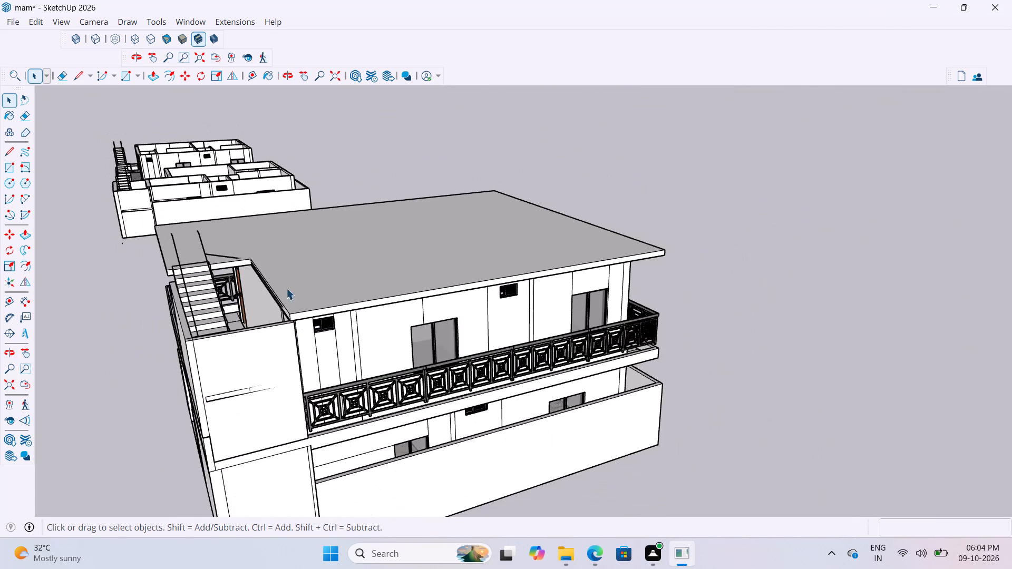
Lower the roof slab about 2 5/8" toward the upper-storey wall tops, moving it by its bottom corner near the balcony door.
middle_click_drag(297, 282, 611, 195)
scroll(264, 223, "up", 5)
scroll(284, 229, "down", 4)
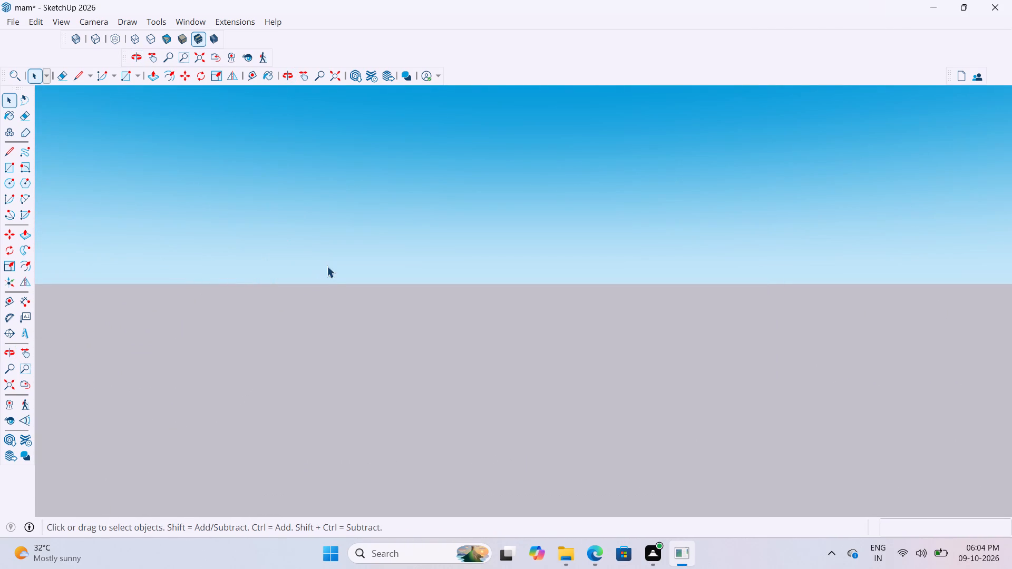
scroll(327, 266, "down", 5)
scroll(350, 317, "up", 10)
scroll(451, 271, "down", 5)
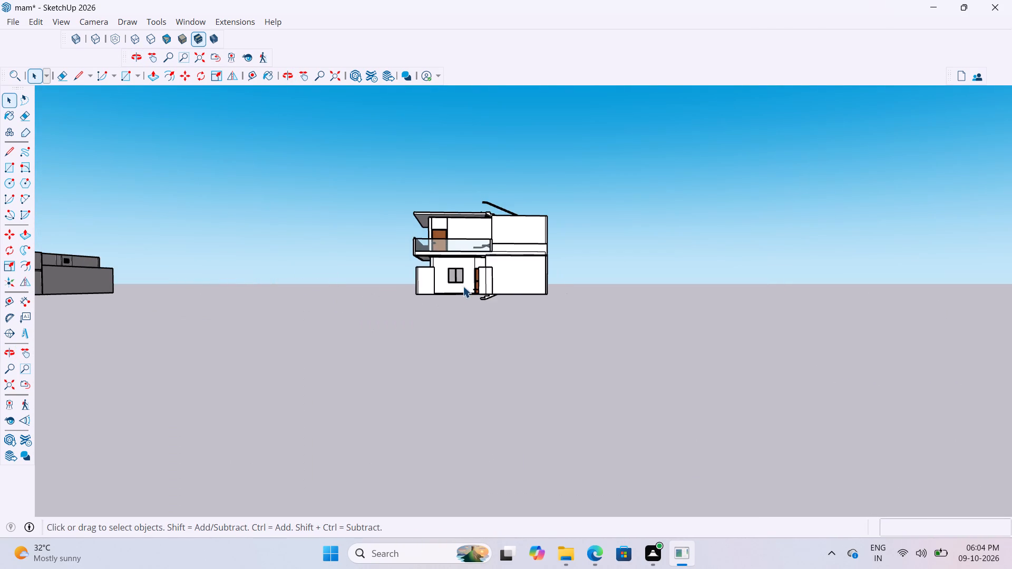
scroll(427, 239, "up", 18)
middle_click_drag(429, 195, 470, 180)
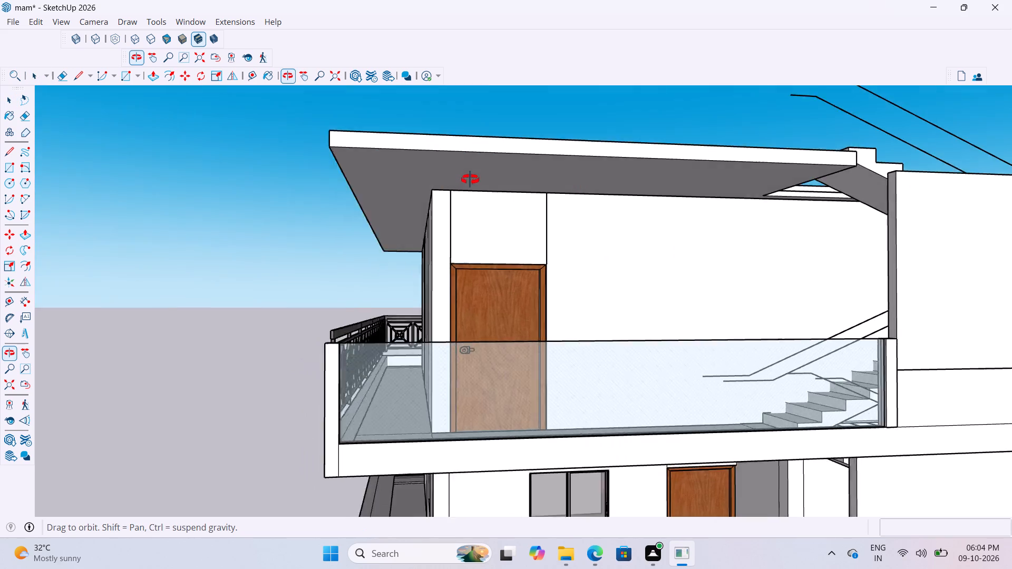
middle_click_drag(470, 180, 502, 195)
scroll(488, 197, "up", 7)
middle_click_drag(483, 179, 528, 223)
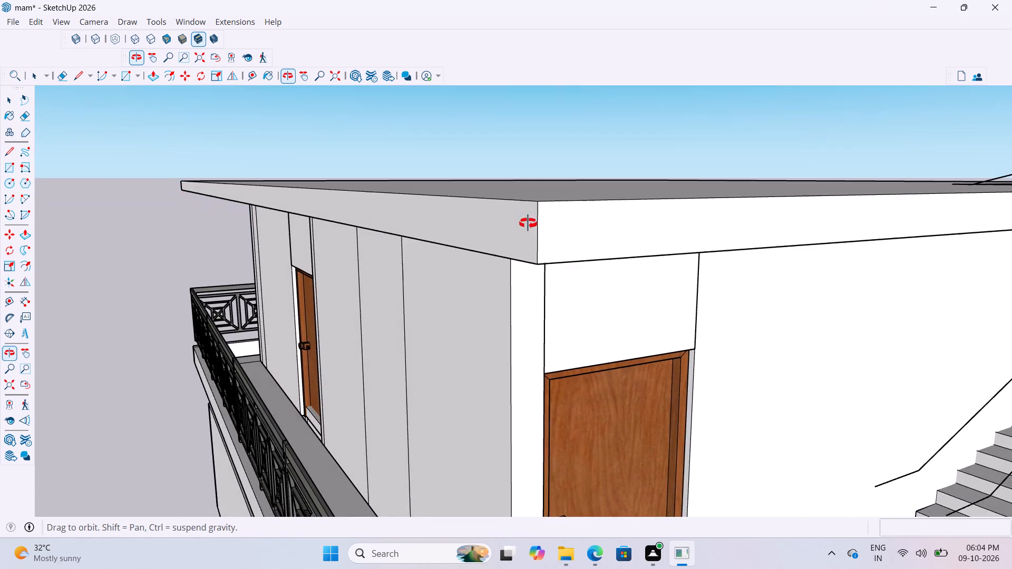
middle_click_drag(528, 223, 501, 206)
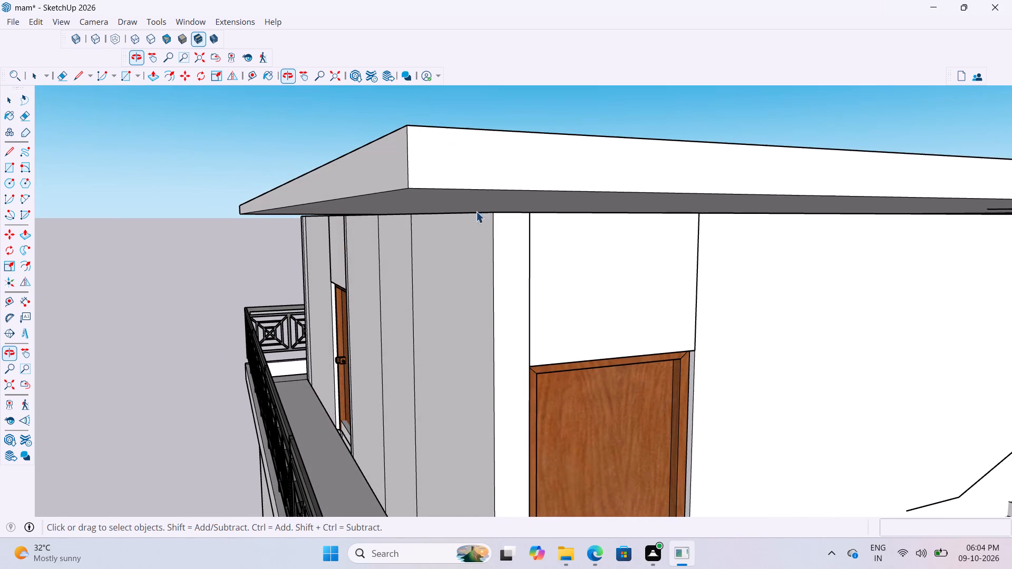
left_click(478, 179)
key("m")
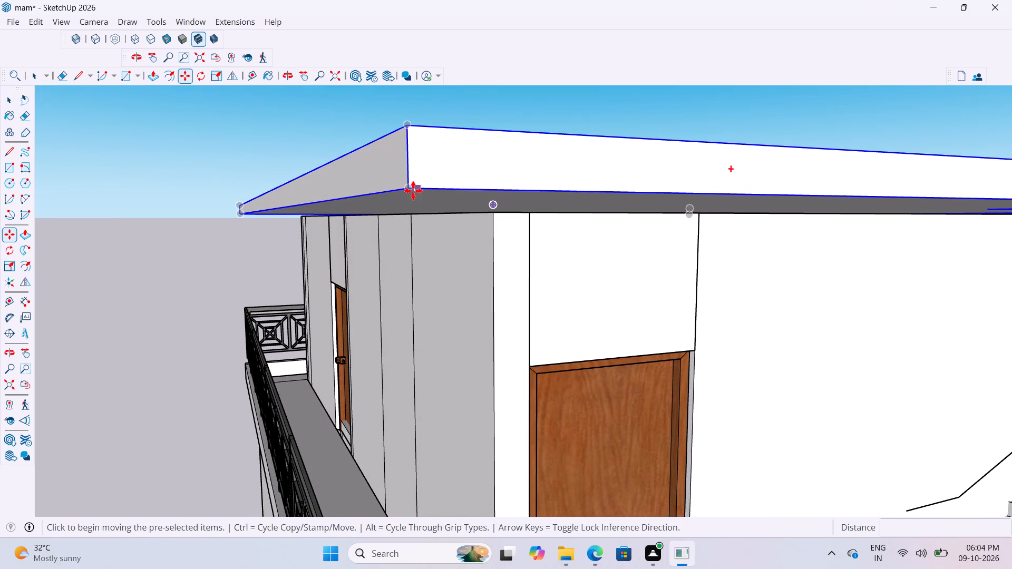
left_click(412, 190)
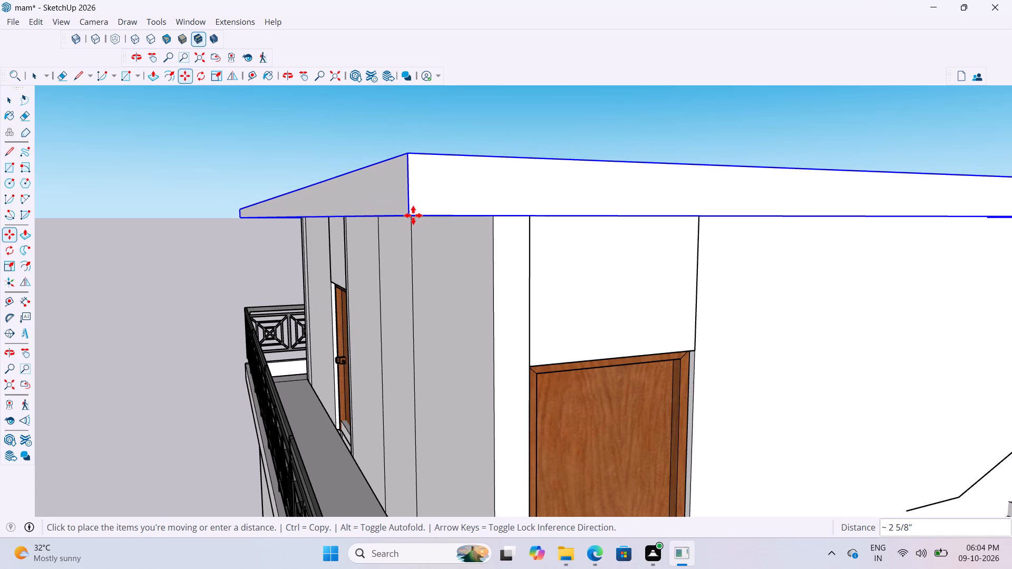
left_click(413, 215)
scroll(369, 224, "down", 13)
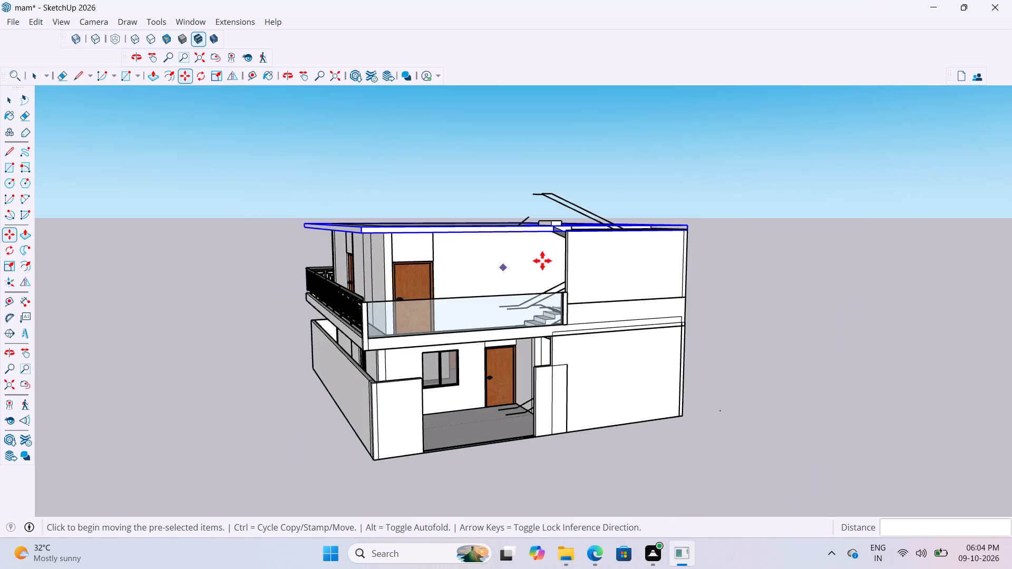
middle_click_drag(568, 256, 466, 297)
key("space")
key("space")
left_click(717, 248)
Examine how the roof slab meets the stairwell walls and how the staircase's top step lines up with the slab's cut-out.
scroll(640, 266, "up", 2)
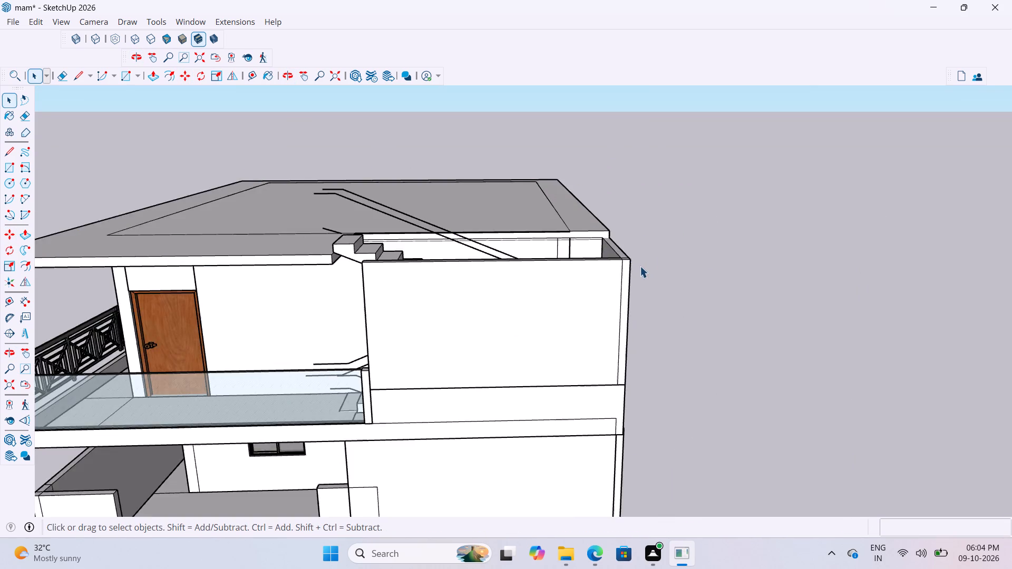
scroll(640, 266, "up", 4)
scroll(582, 263, "down", 4)
scroll(528, 267, "up", 3)
middle_click_drag(532, 237, 481, 193)
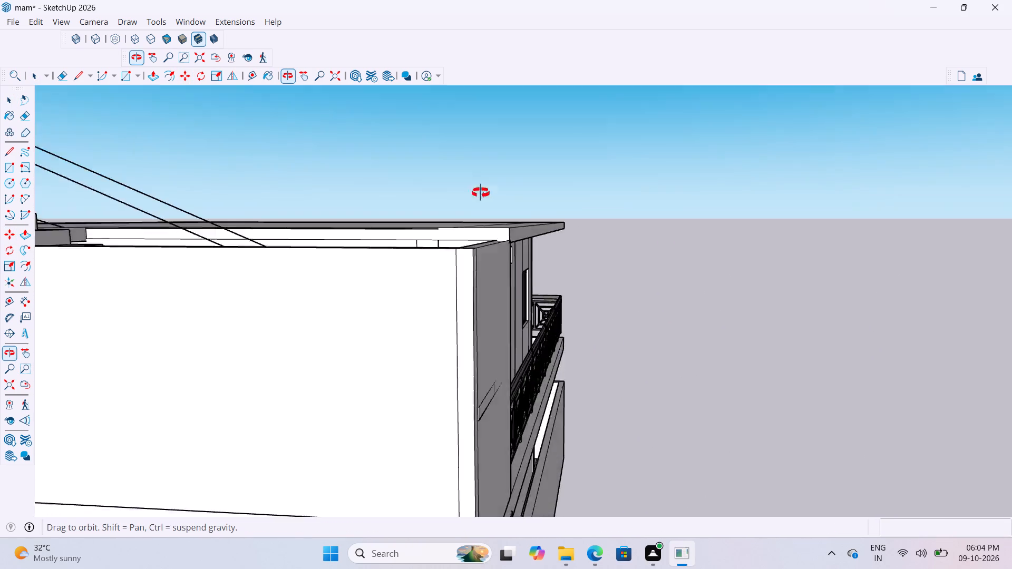
middle_click_drag(481, 193, 261, 282)
scroll(384, 262, "up", 9)
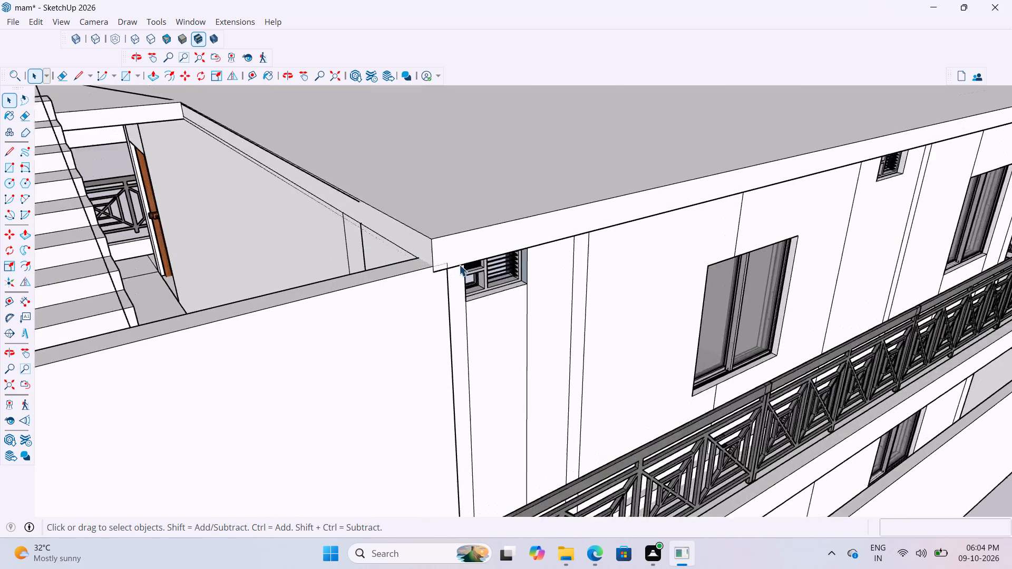
scroll(459, 264, "up", 6)
middle_click_drag(459, 259, 342, 239)
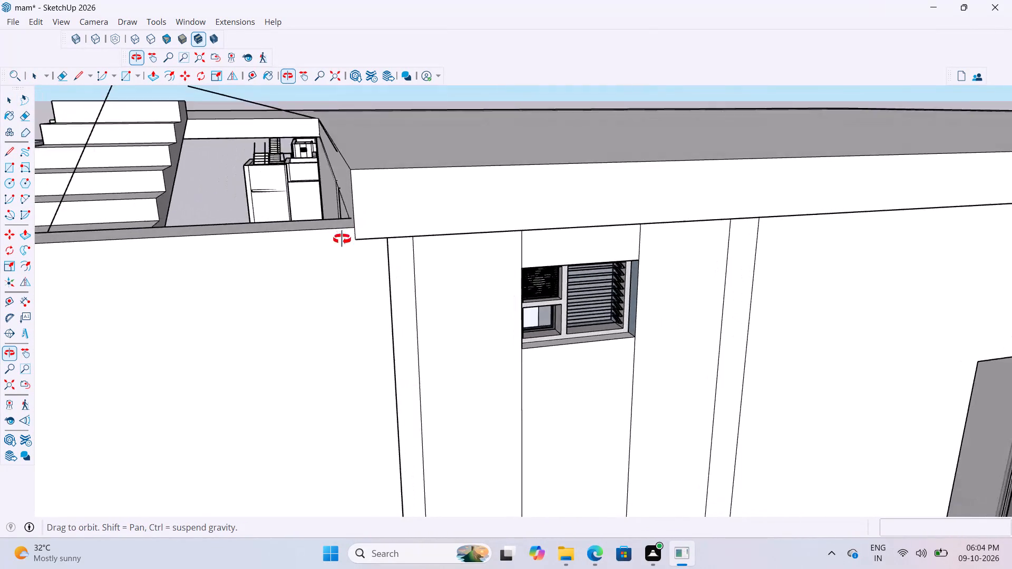
middle_click_drag(342, 239, 340, 242)
scroll(391, 224, "down", 17)
scroll(356, 188, "up", 2)
middle_click_drag(400, 171, 470, 164)
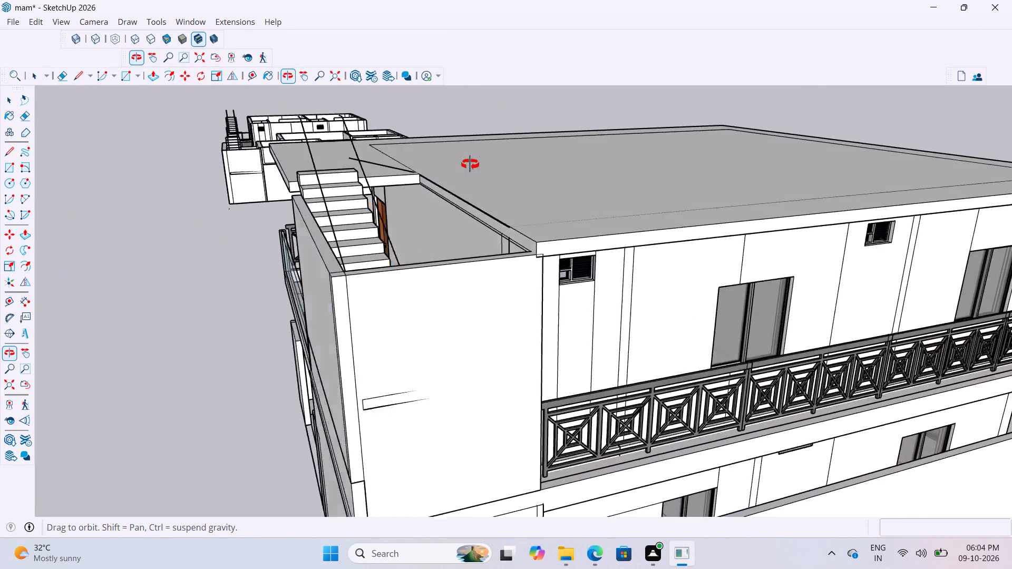
middle_click_drag(470, 164, 688, 180)
scroll(537, 203, "up", 10)
middle_click_drag(538, 209, 557, 204)
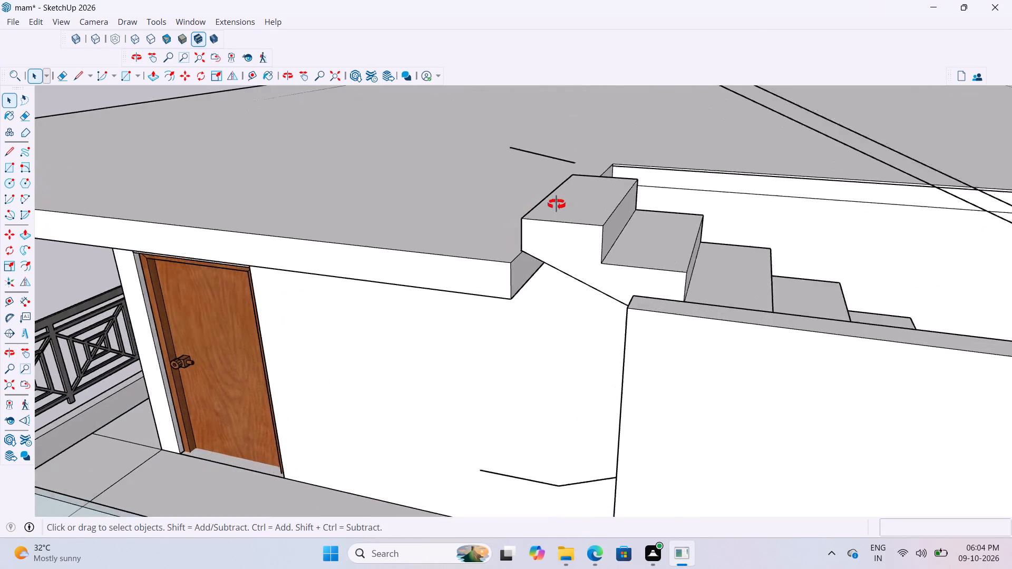
middle_click_drag(557, 204, 509, 206)
scroll(509, 206, "up", 2)
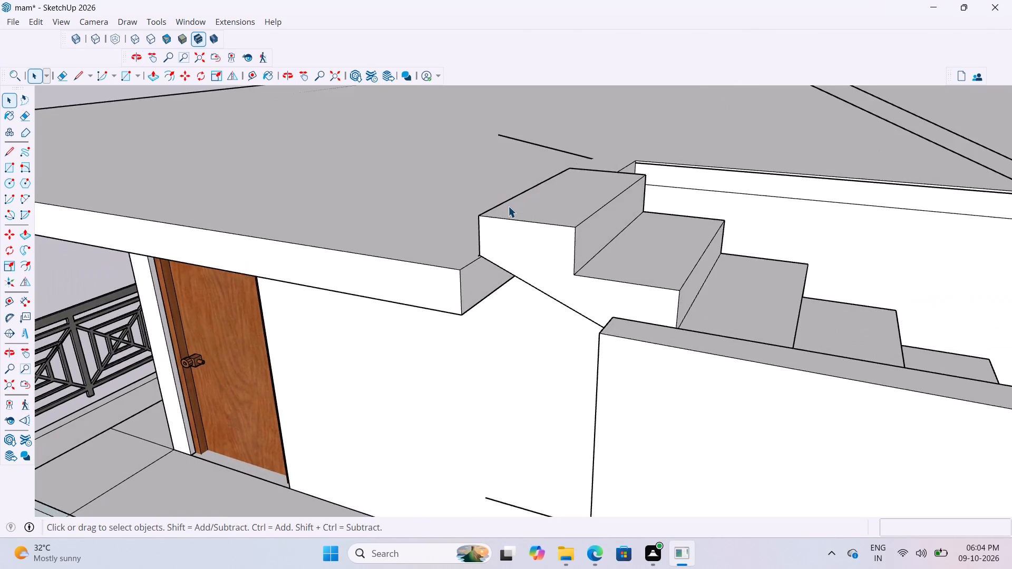
scroll(508, 206, "up", 3)
middle_click_drag(524, 212, 649, 181)
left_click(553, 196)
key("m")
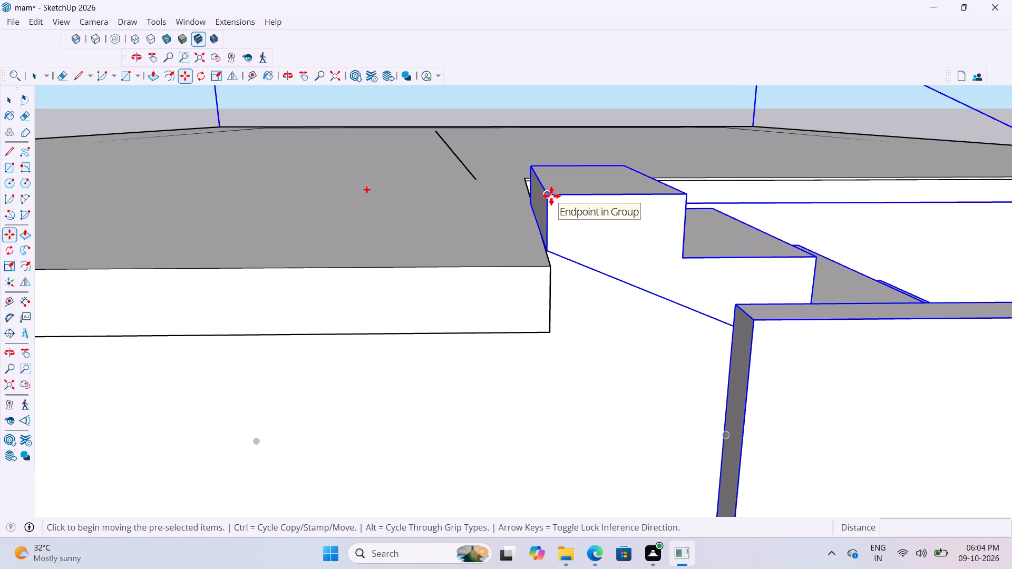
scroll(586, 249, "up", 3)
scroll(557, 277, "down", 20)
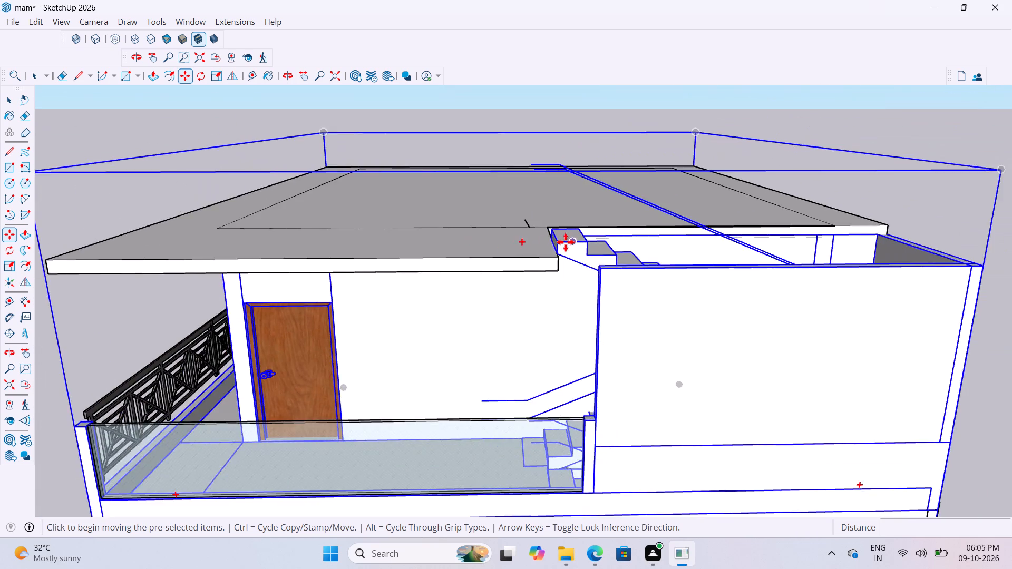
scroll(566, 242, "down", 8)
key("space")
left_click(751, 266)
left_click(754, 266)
Lower the staircase about 7 9/16", moving it by its top step's corner to the top corner of the roof slab's cut-out.
scroll(586, 266, "up", 5)
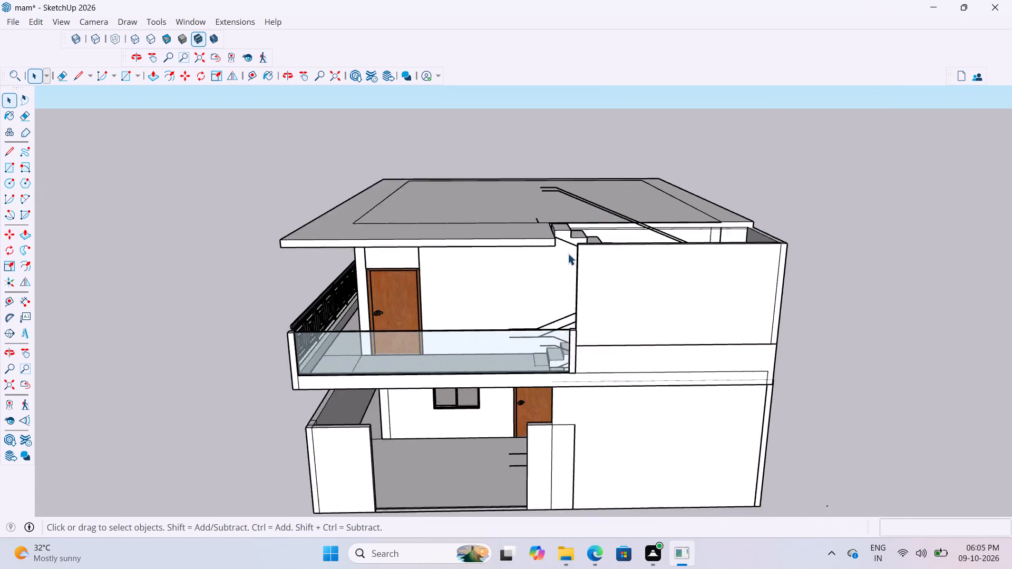
scroll(568, 253, "up", 4)
double_click(573, 234)
scroll(559, 211, "up", 3)
left_click(551, 229)
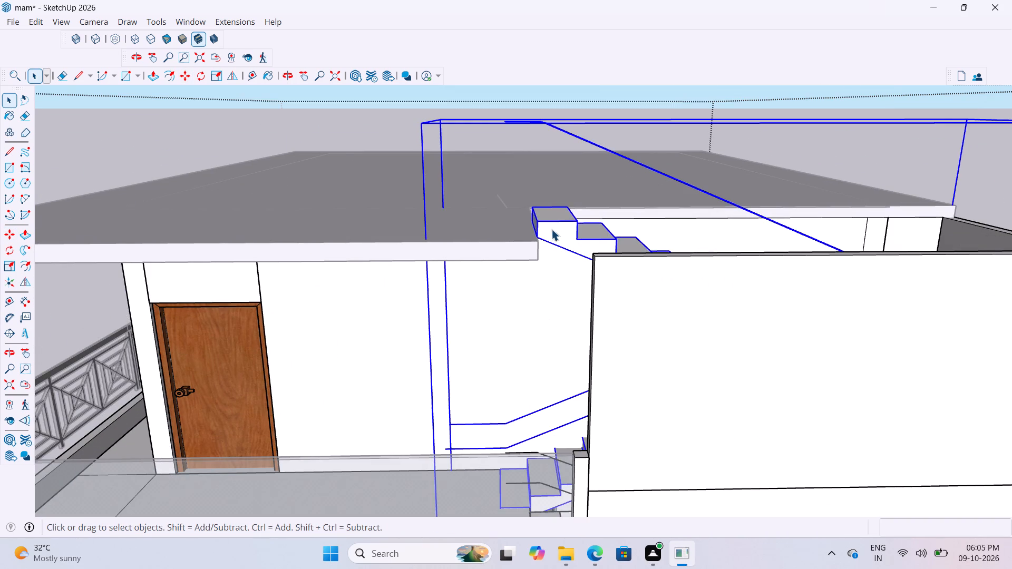
key("m")
scroll(549, 238, "up", 9)
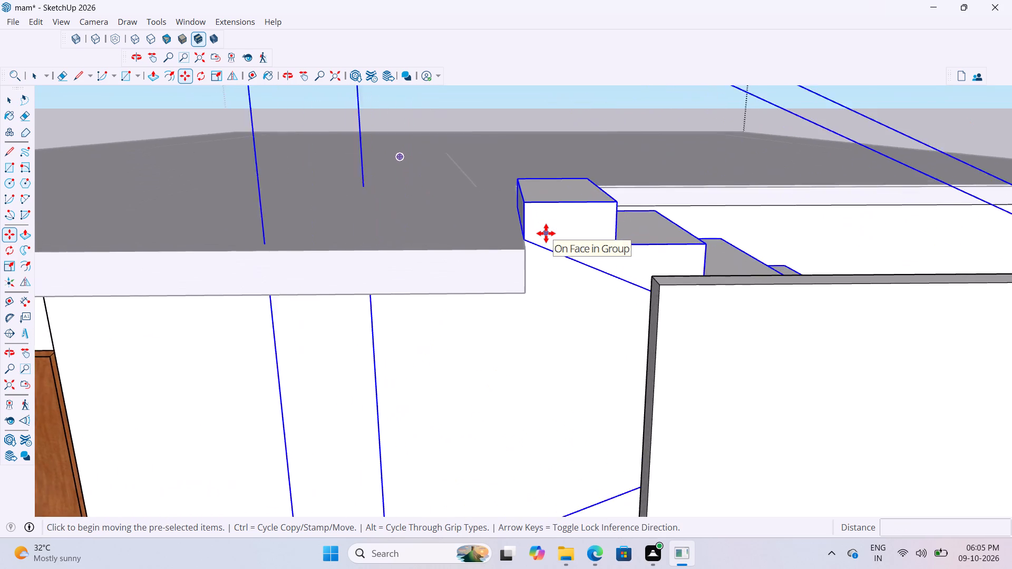
scroll(546, 233, "up", 4)
left_click(512, 182)
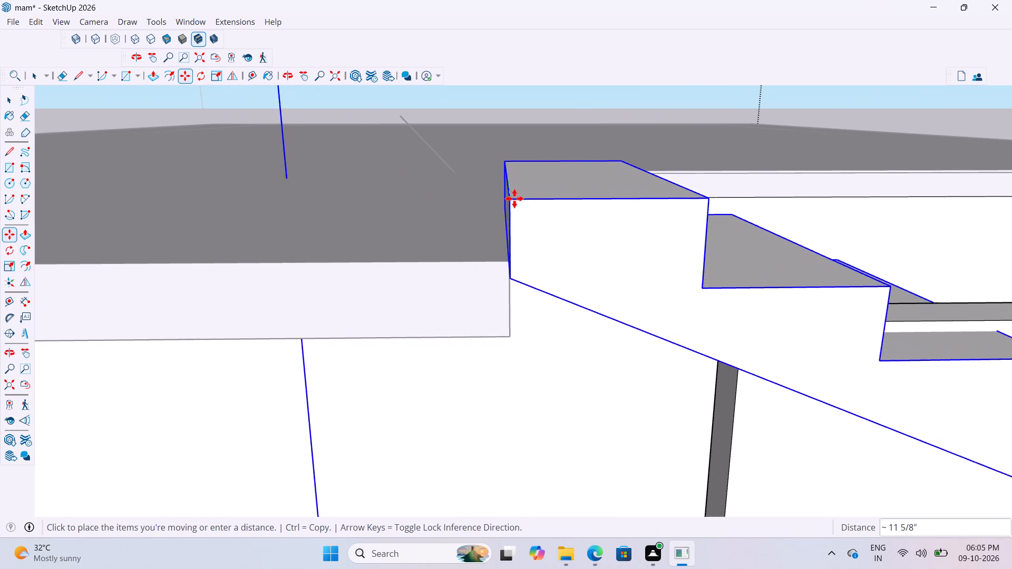
scroll(521, 204, "down", 4)
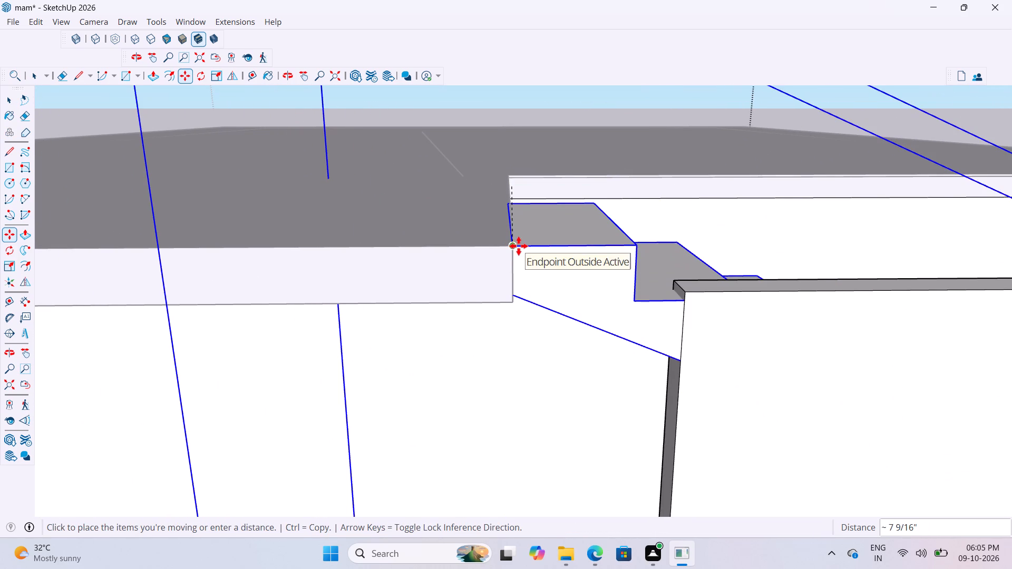
left_click(519, 246)
scroll(520, 233, "down", 10)
scroll(516, 237, "down", 16)
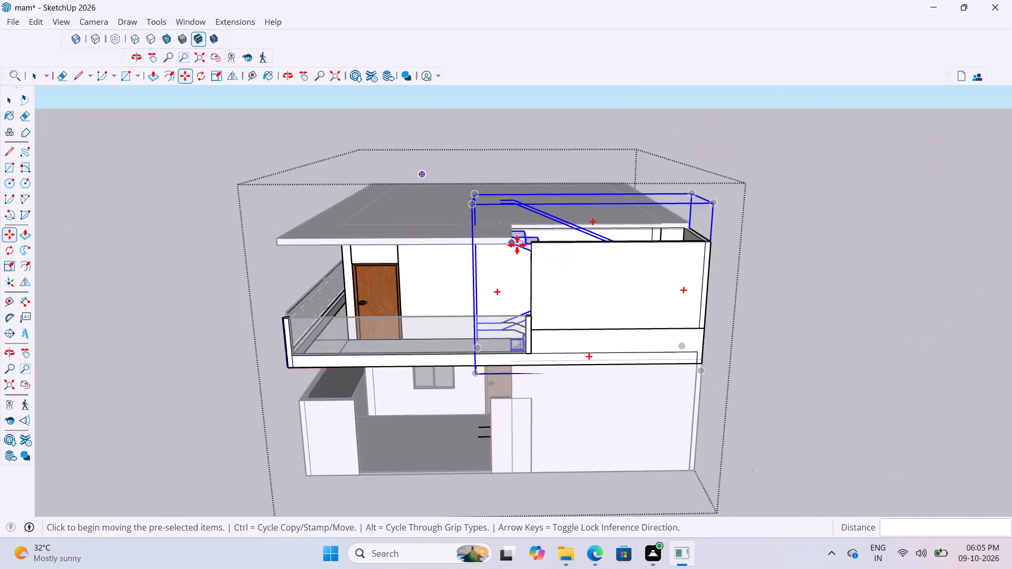
scroll(518, 242, "down", 6)
key("space")
key("space")
left_click(751, 251)
Examine how the lowered staircase meets the roof slab's cut-out, from the balcony side and close up at the top step.
scroll(541, 318, "up", 7)
middle_click_drag(514, 288, 614, 285)
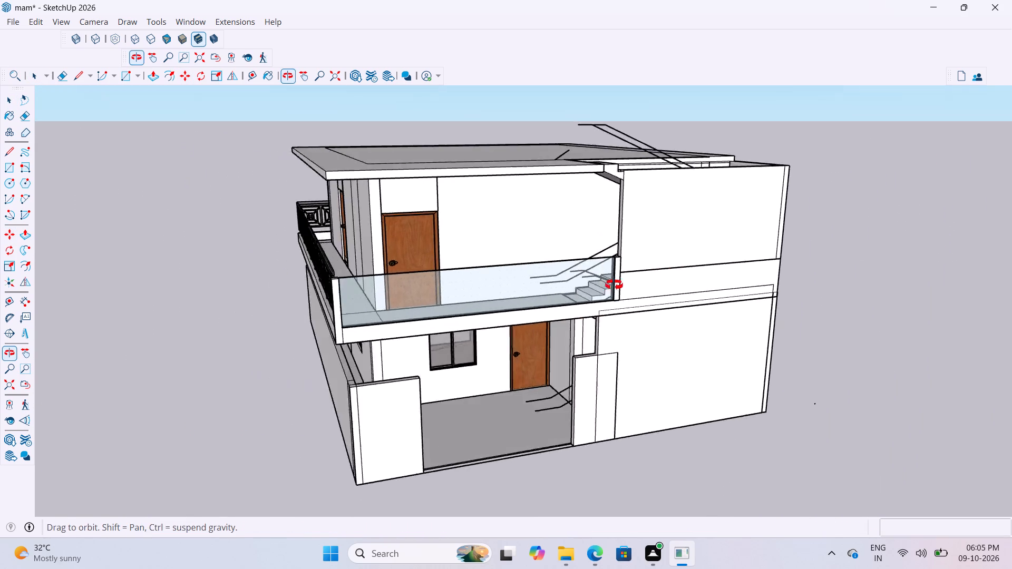
middle_click_drag(614, 285, 641, 325)
scroll(621, 310, "up", 10)
middle_click_drag(628, 306, 732, 358)
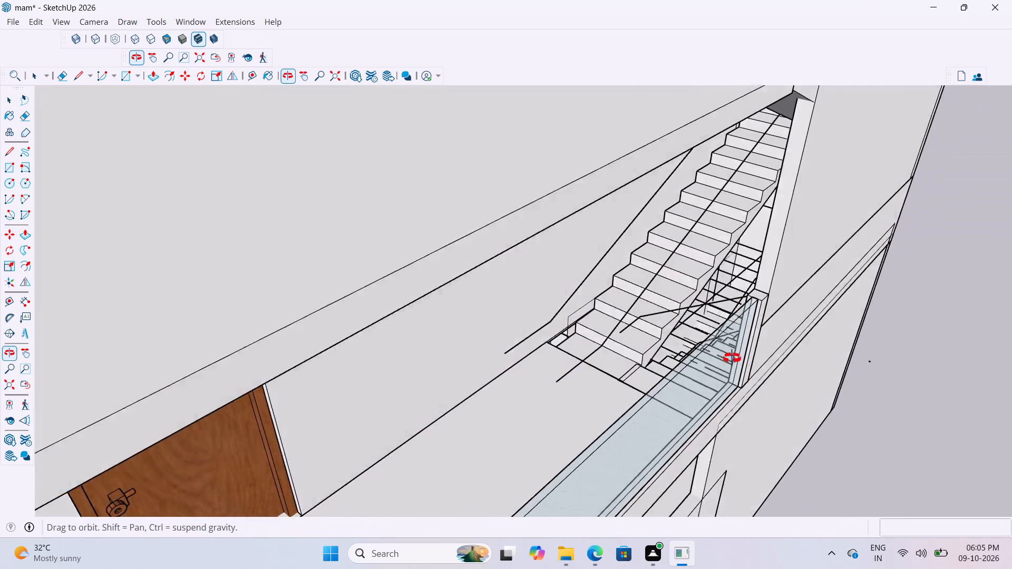
middle_click_drag(732, 358, 530, 333)
scroll(375, 356, "down", 9)
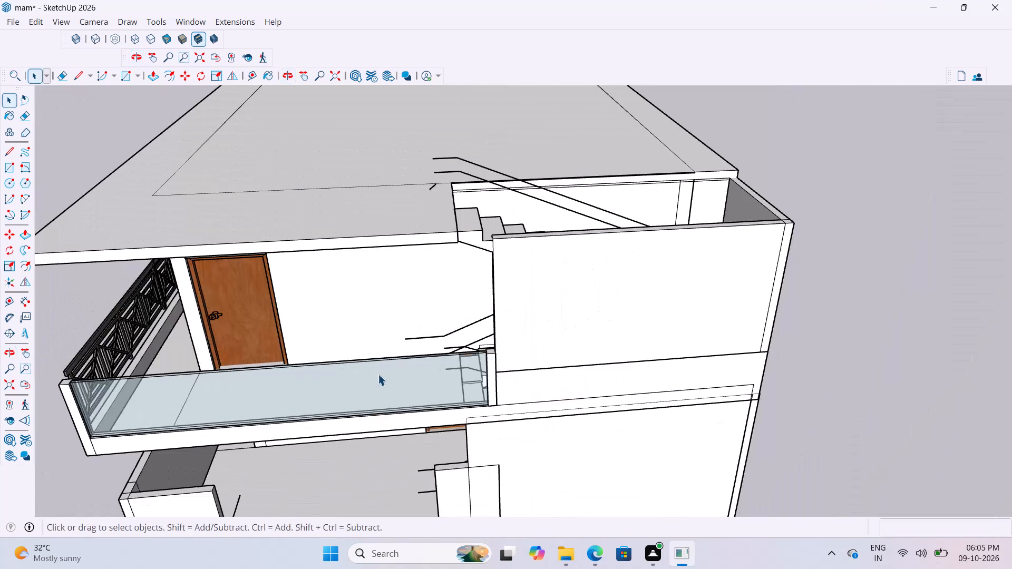
scroll(589, 320, "up", 10)
middle_click_drag(395, 192, 336, 178)
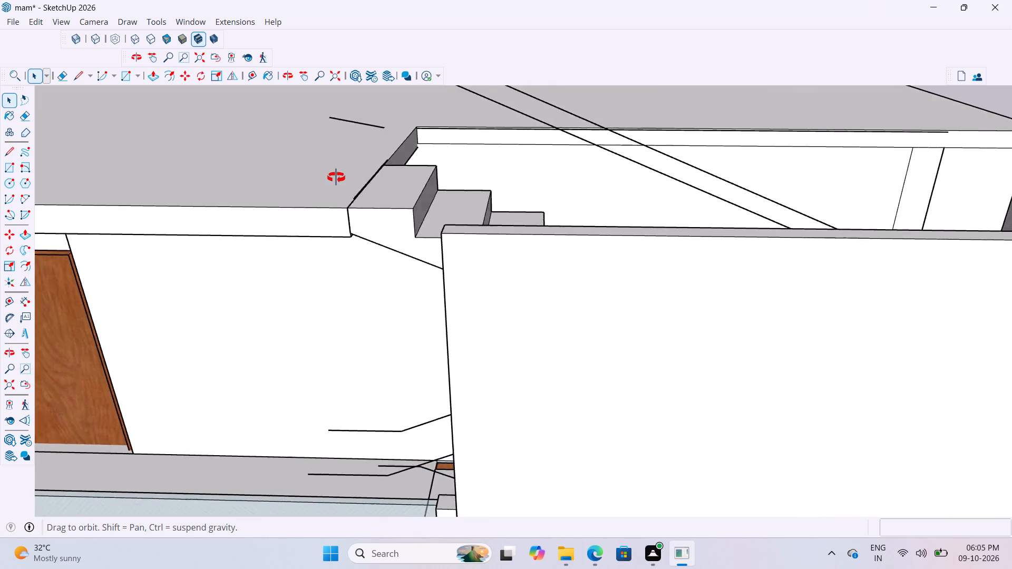
middle_click_drag(336, 178, 284, 180)
scroll(304, 190, "up", 15)
middle_click_drag(316, 180, 352, 175)
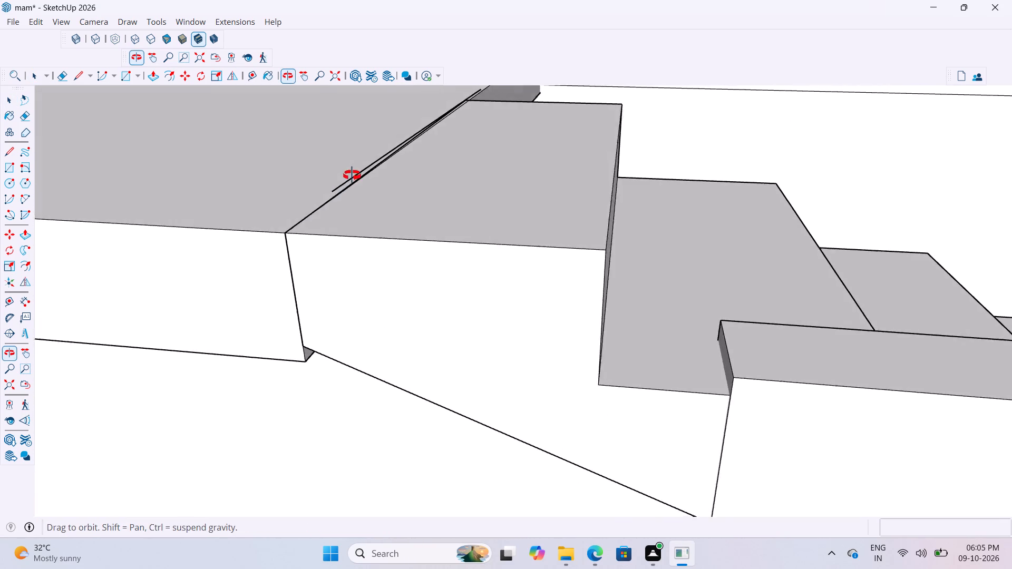
middle_click_drag(352, 175, 354, 175)
scroll(354, 179, "down", 12)
scroll(421, 253, "down", 19)
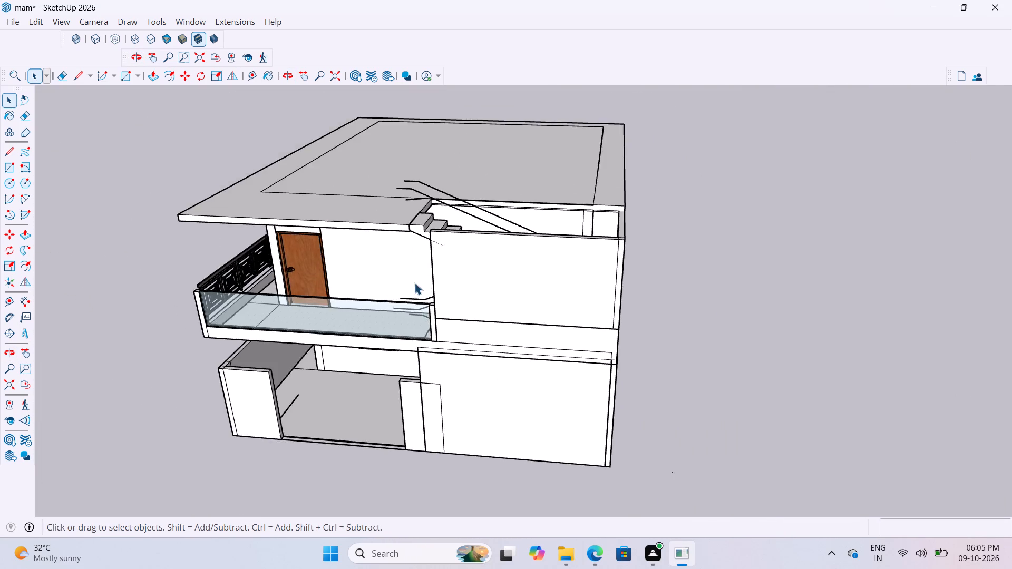
scroll(414, 283, "down", 3)
left_click_drag(667, 236, 677, 247)
Move the roof slab by its bottom corner near the small louvred window up to the stairwell wall's top edge.
scroll(535, 242, "up", 9)
middle_click_drag(494, 251, 436, 202)
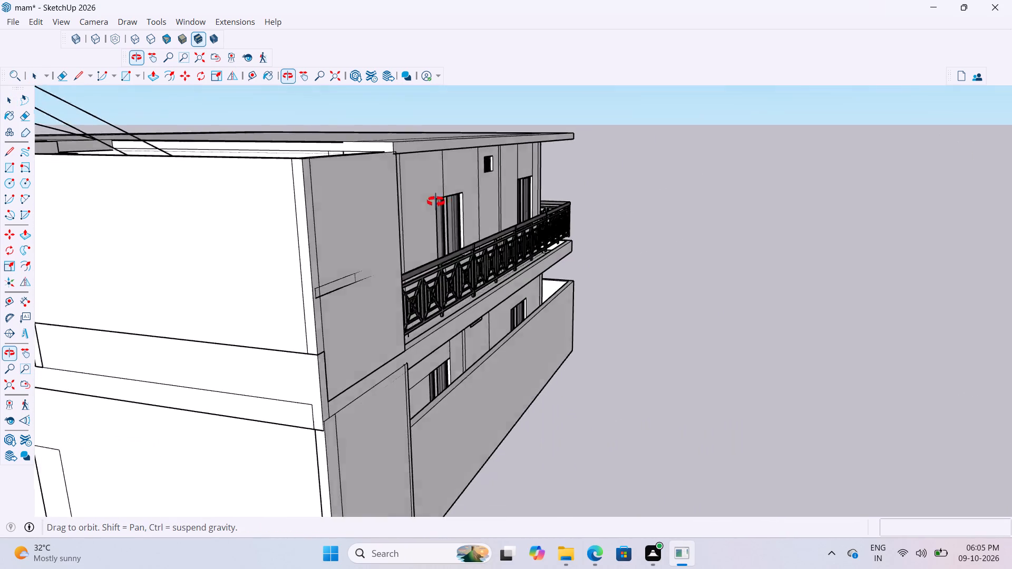
middle_click_drag(436, 202, 400, 237)
scroll(343, 188, "up", 19)
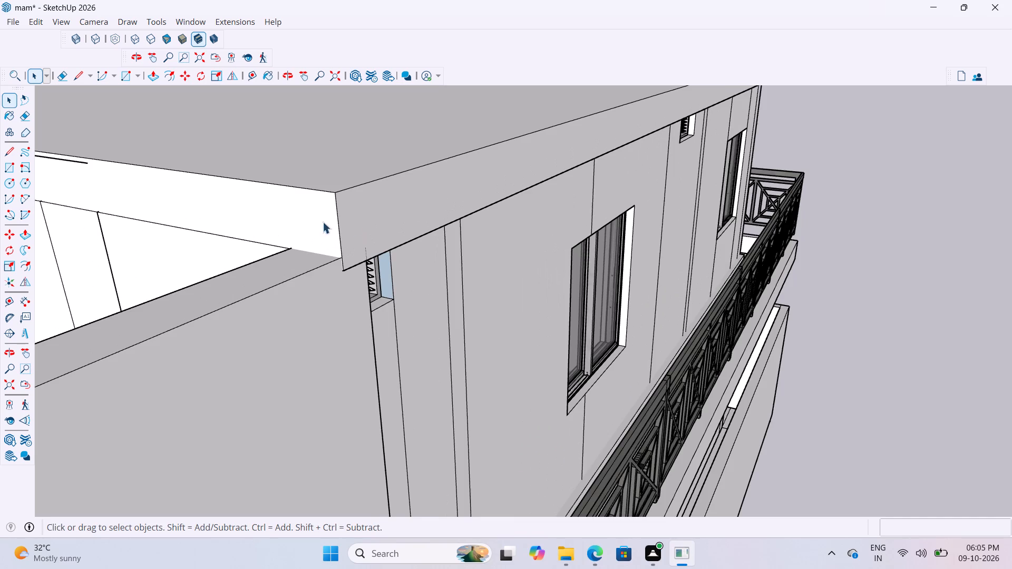
scroll(377, 236, "up", 1)
middle_click_drag(375, 232, 266, 219)
left_click(335, 202)
scroll(332, 239, "up", 7)
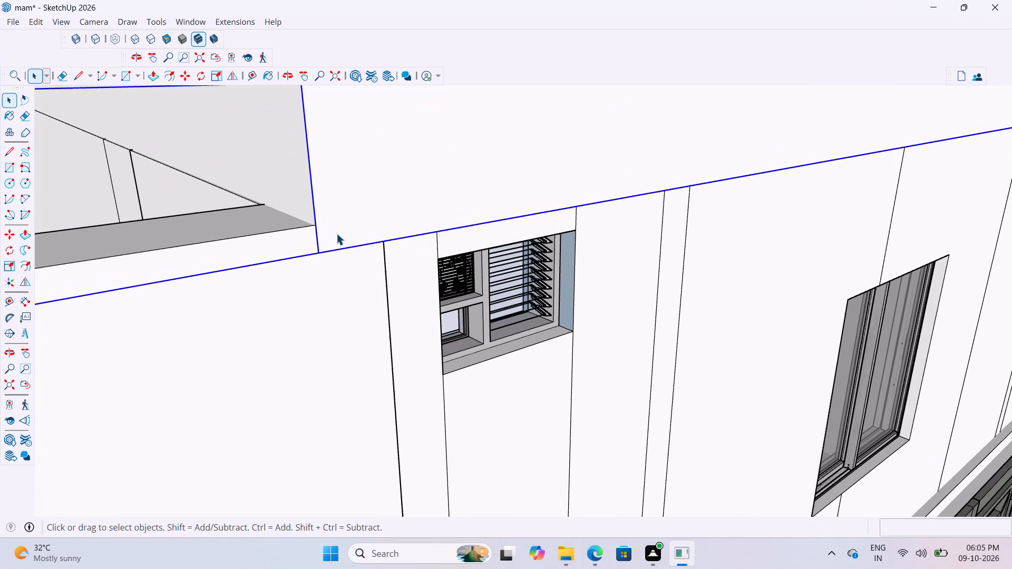
key("m")
left_click(319, 254)
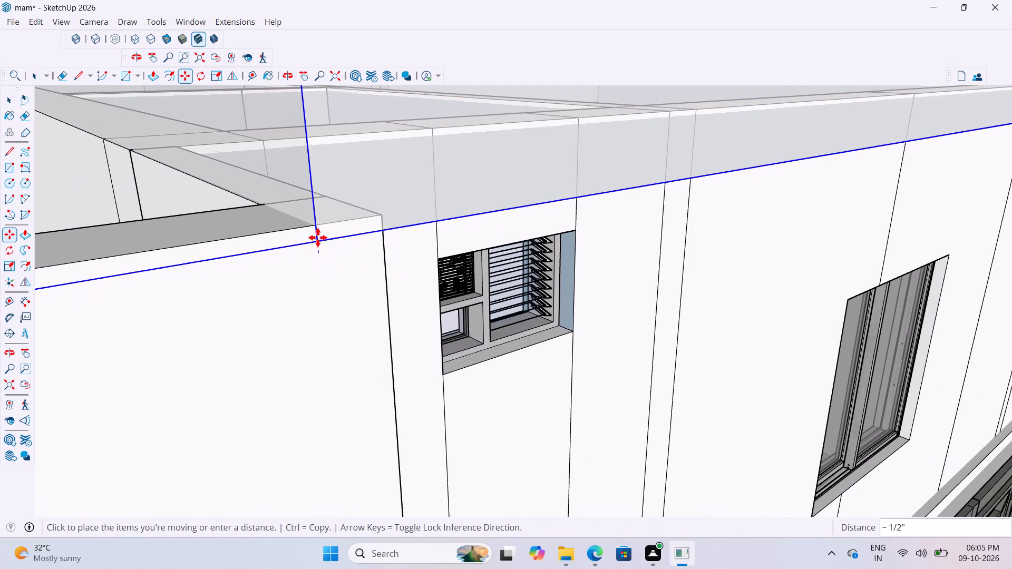
left_click(316, 227)
scroll(329, 254, "down", 11)
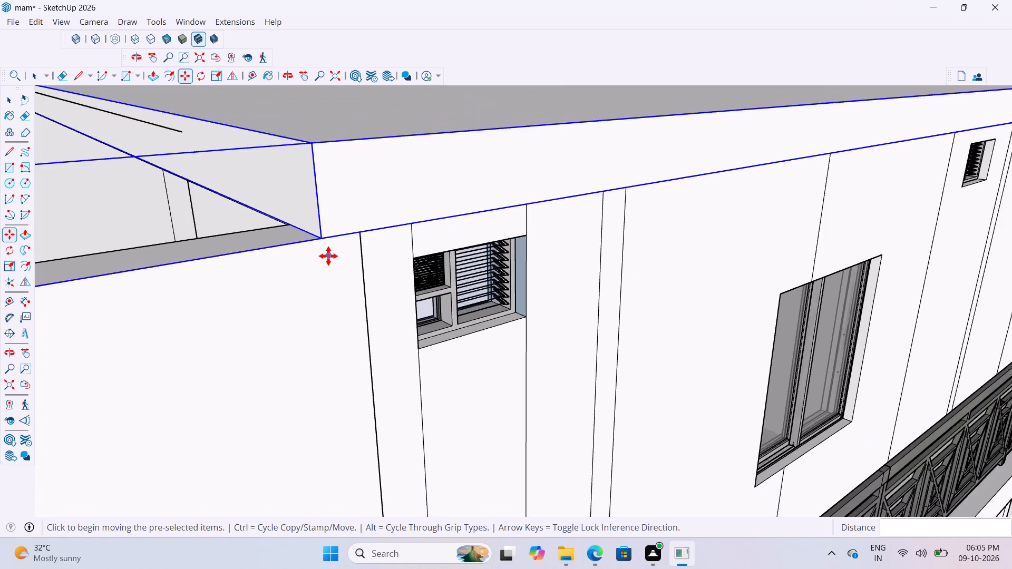
scroll(328, 256, "down", 4)
middle_click_drag(345, 201, 636, 127)
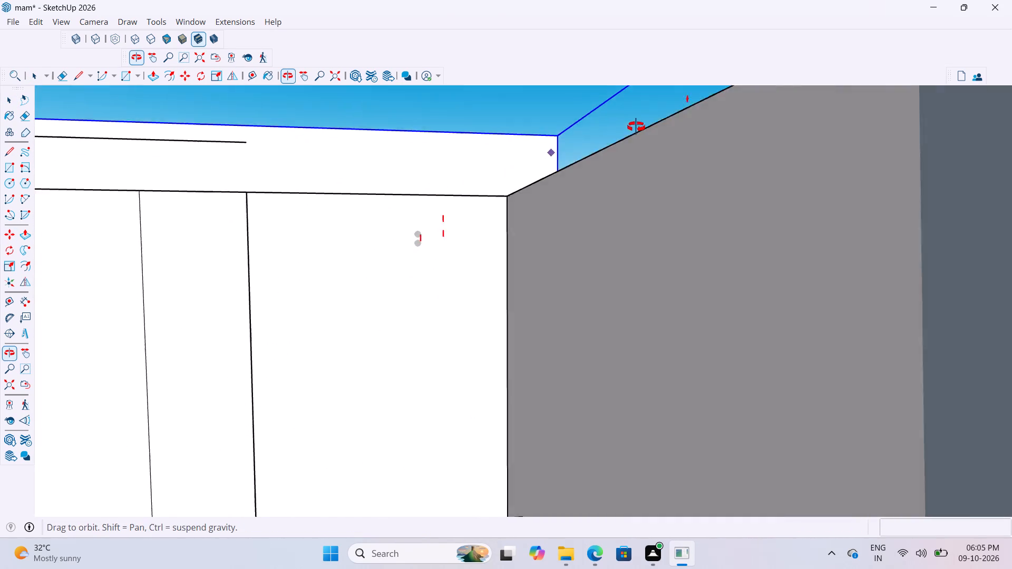
middle_click_drag(636, 127, 480, 244)
scroll(423, 241, "down", 20)
scroll(423, 241, "down", 6)
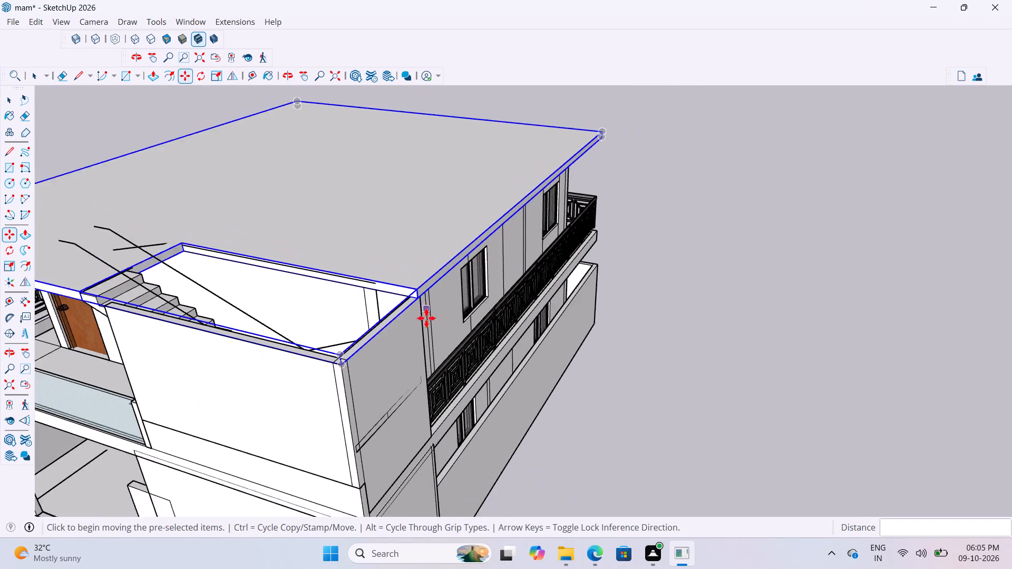
scroll(426, 318, "down", 2)
key("space")
key("space")
left_click(643, 320)
Examine the roof slab's underside against the wall top at the stairwell corner beside the small louvred window.
scroll(406, 280, "up", 8)
middle_click_drag(460, 280, 275, 232)
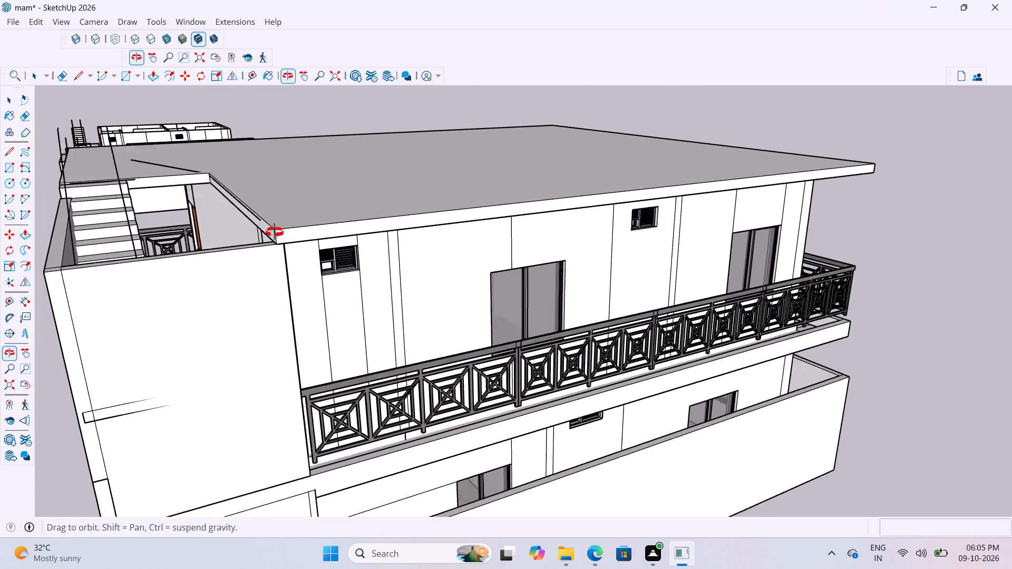
middle_click_drag(275, 232, 250, 237)
scroll(258, 238, "up", 18)
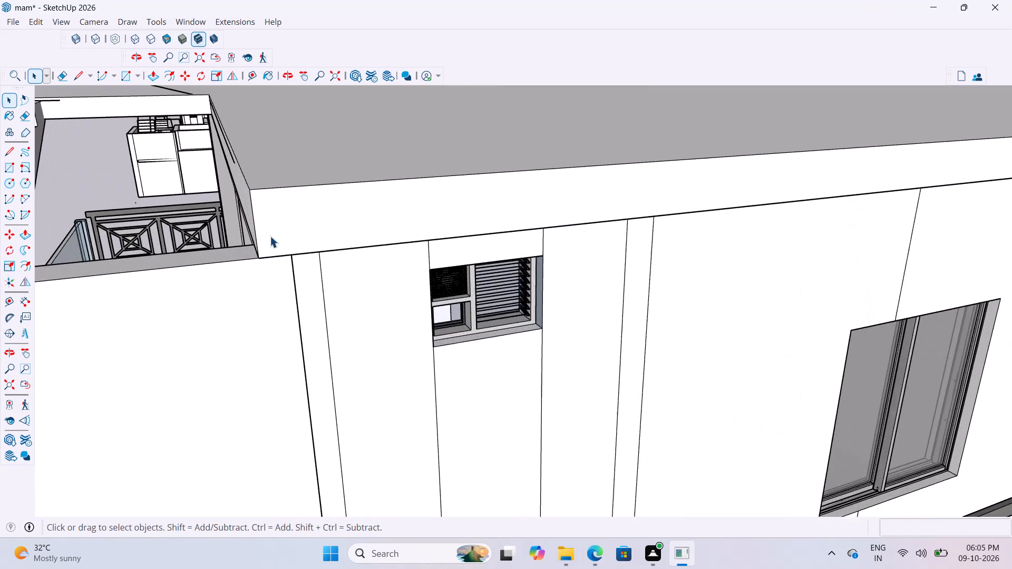
middle_click_drag(290, 233, 323, 142)
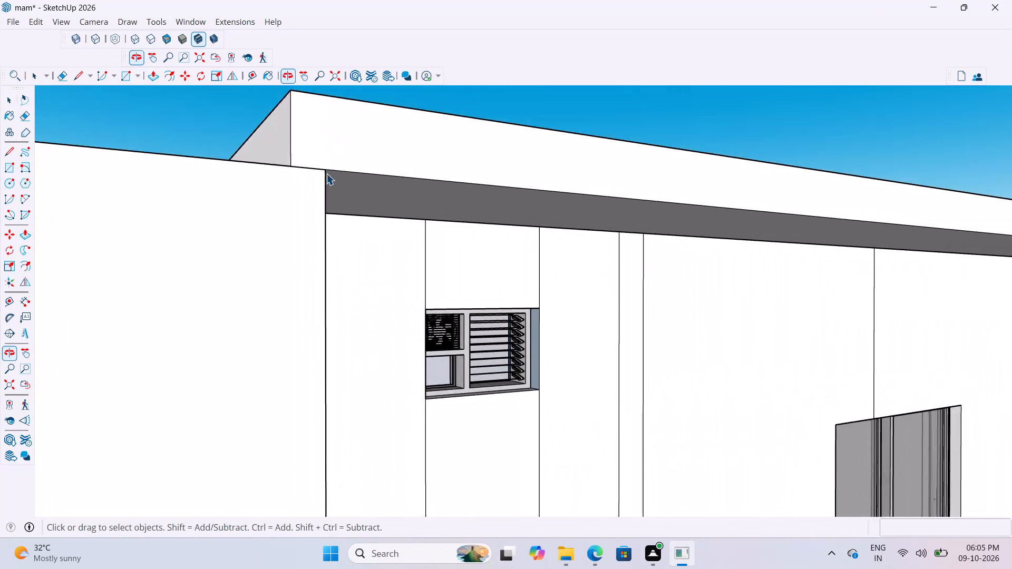
scroll(326, 173, "up", 20)
scroll(326, 173, "up", 7)
middle_click_drag(251, 152, 184, 100)
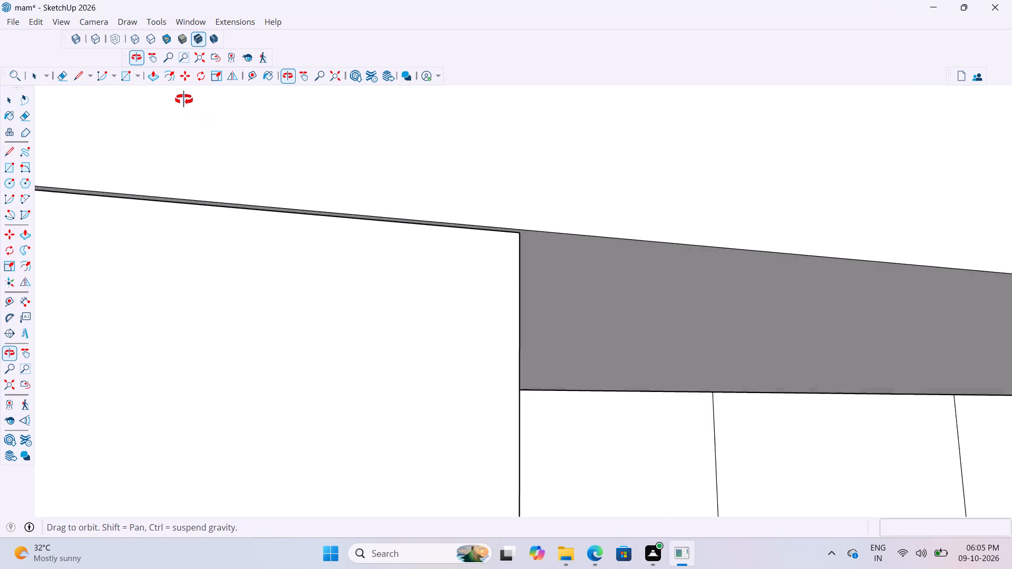
middle_click_drag(184, 100, 157, 73)
scroll(442, 184, "up", 3)
Shift the roof slab about 1/16" by its bottom corner at the stairwell to line up with the wall's top edge.
left_click(553, 227)
scroll(595, 271, "down", 10)
middle_click_drag(340, 256, 394, 352)
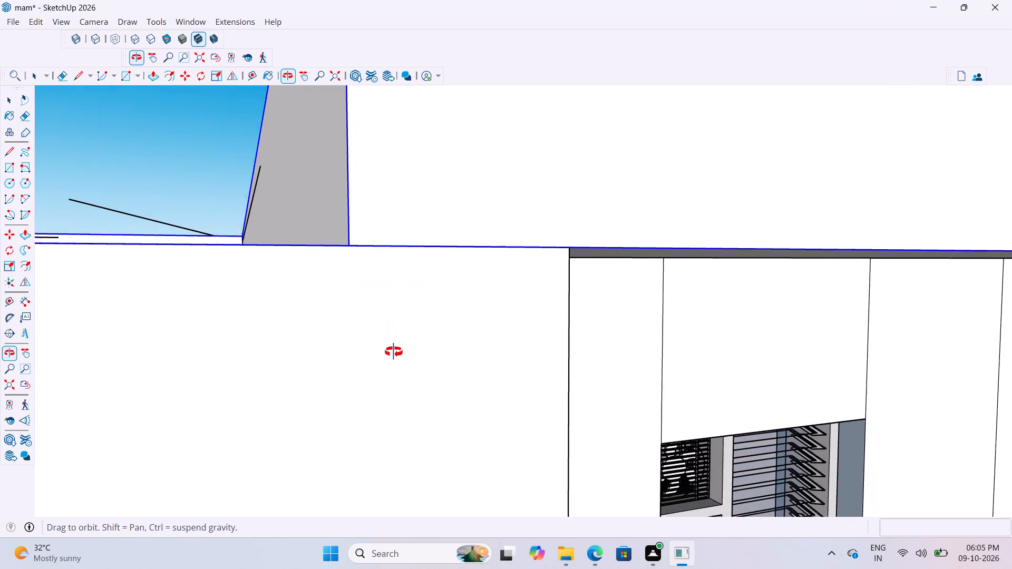
middle_click_drag(394, 352, 394, 353)
scroll(416, 248, "up", 8)
middle_click_drag(404, 245, 667, 344)
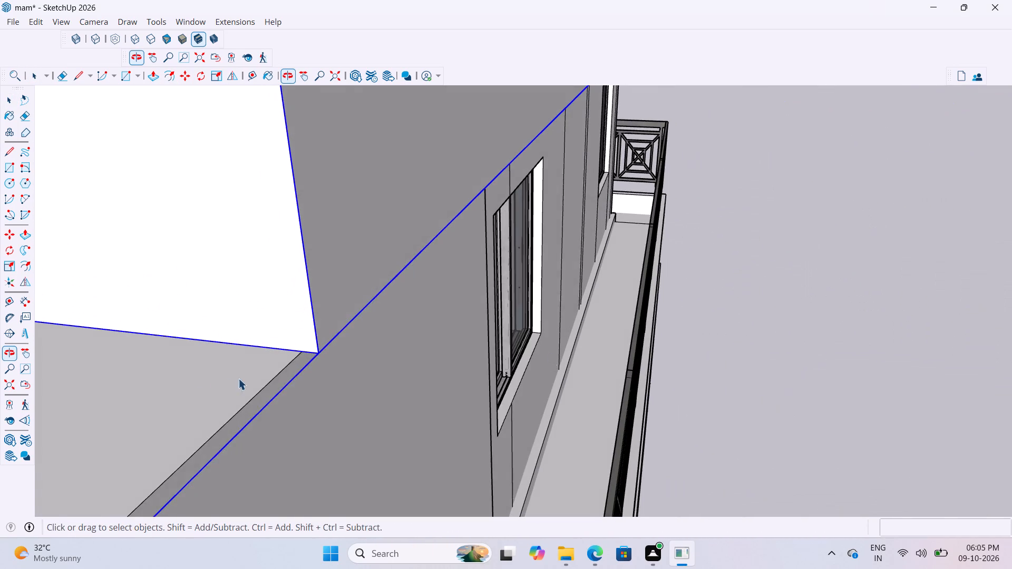
scroll(193, 369, "up", 3)
scroll(342, 355, "up", 3)
key("m")
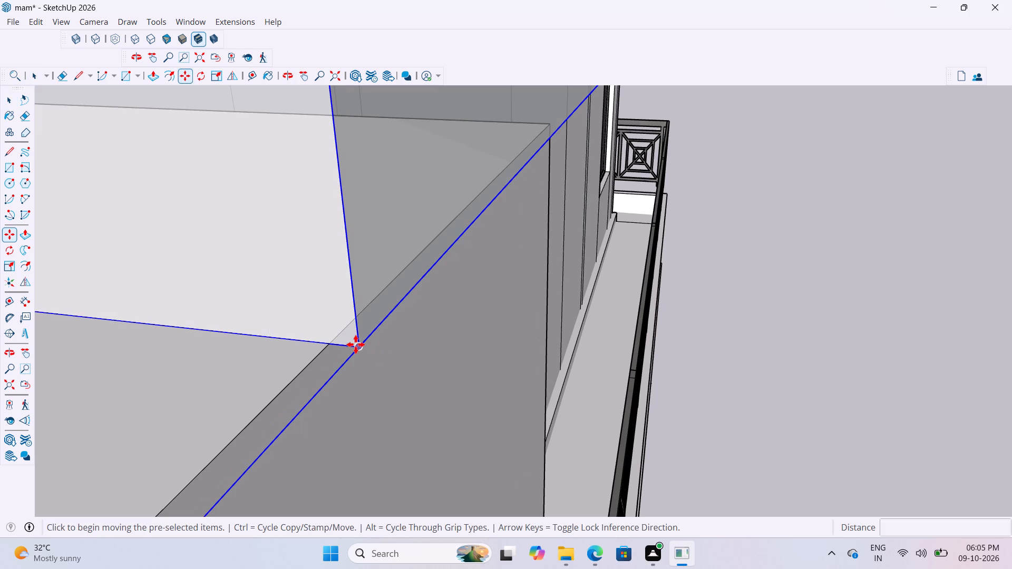
left_click(356, 345)
left_click(330, 339)
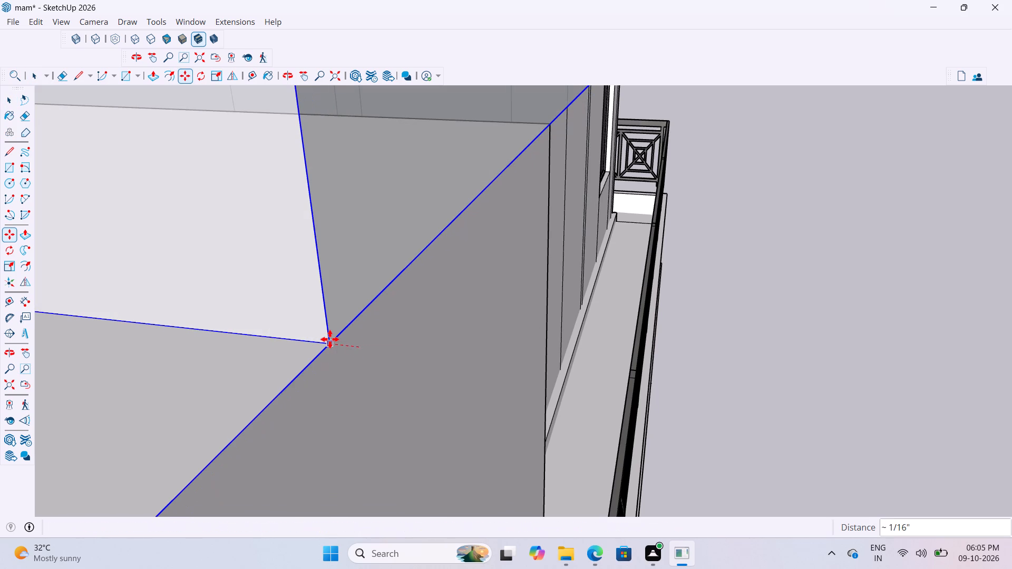
scroll(336, 364, "down", 20)
scroll(336, 364, "down", 15)
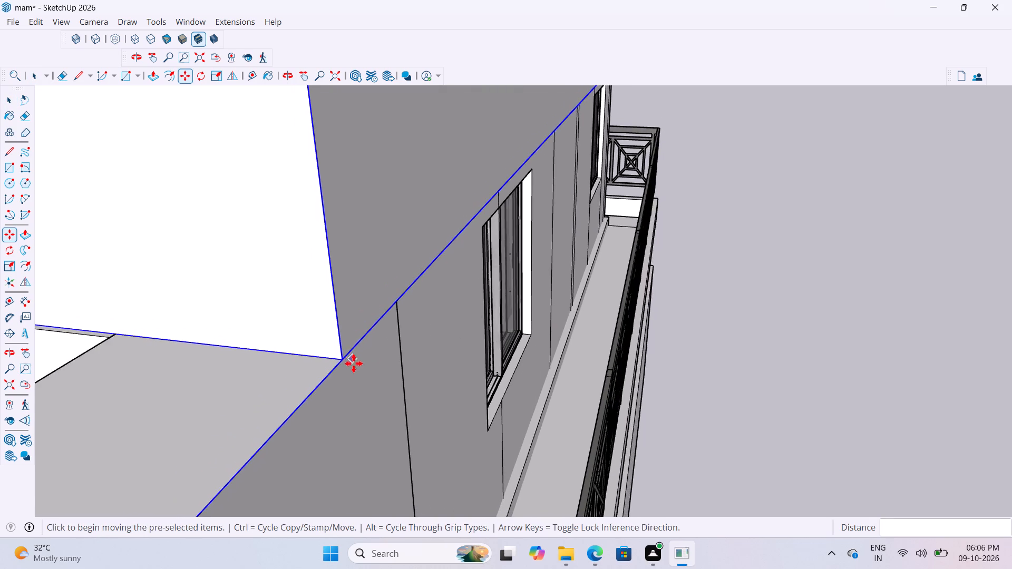
scroll(354, 364, "down", 20)
scroll(354, 364, "down", 20)
scroll(354, 364, "down", 1)
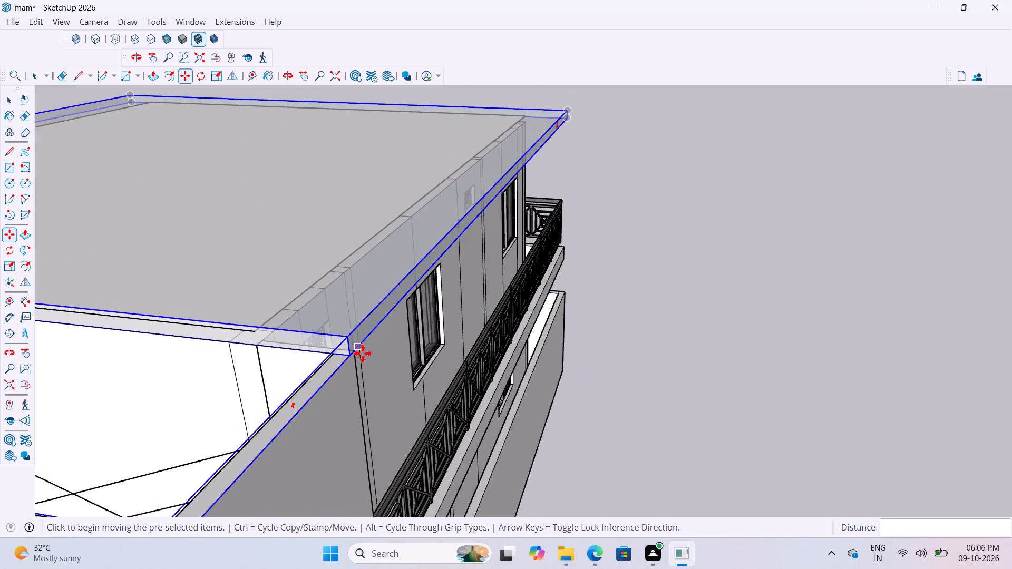
scroll(363, 354, "down", 12)
key("space")
key("space")
left_click(551, 231)
Examine the roof slab's fit on the upper-storey walls at the stairwell corner and along the long balcony side.
middle_click_drag(498, 286, 403, 271)
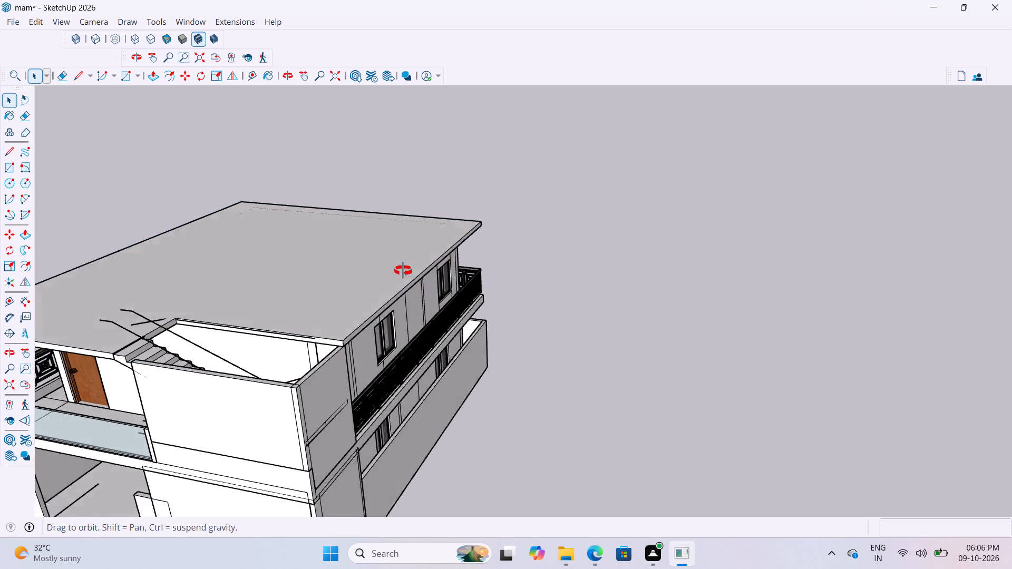
middle_click_drag(403, 271, 144, 200)
scroll(307, 234, "up", 8)
scroll(324, 222, "down", 6)
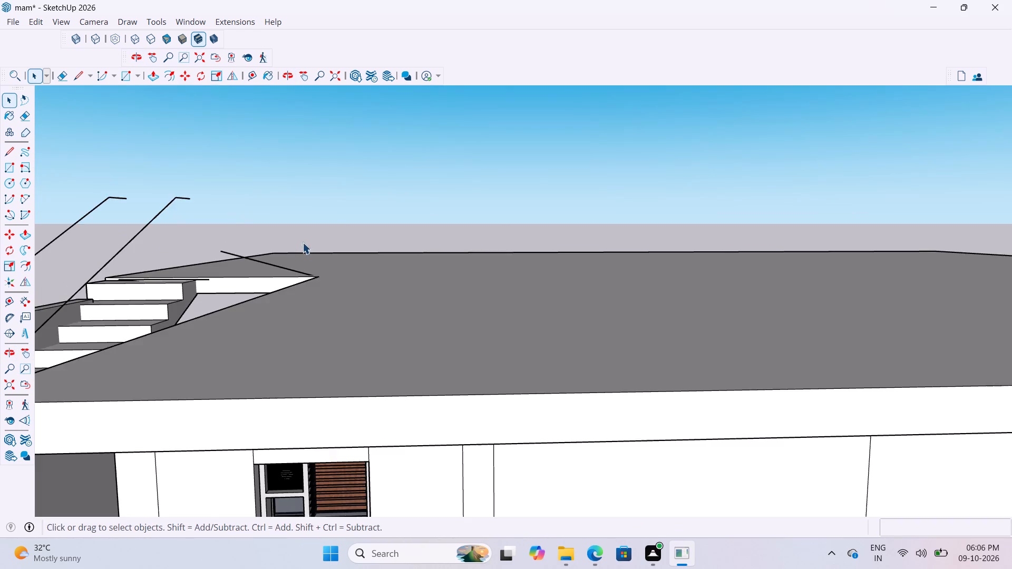
scroll(349, 264, "up", 2)
middle_click_drag(329, 220, 279, 191)
scroll(209, 247, "up", 7)
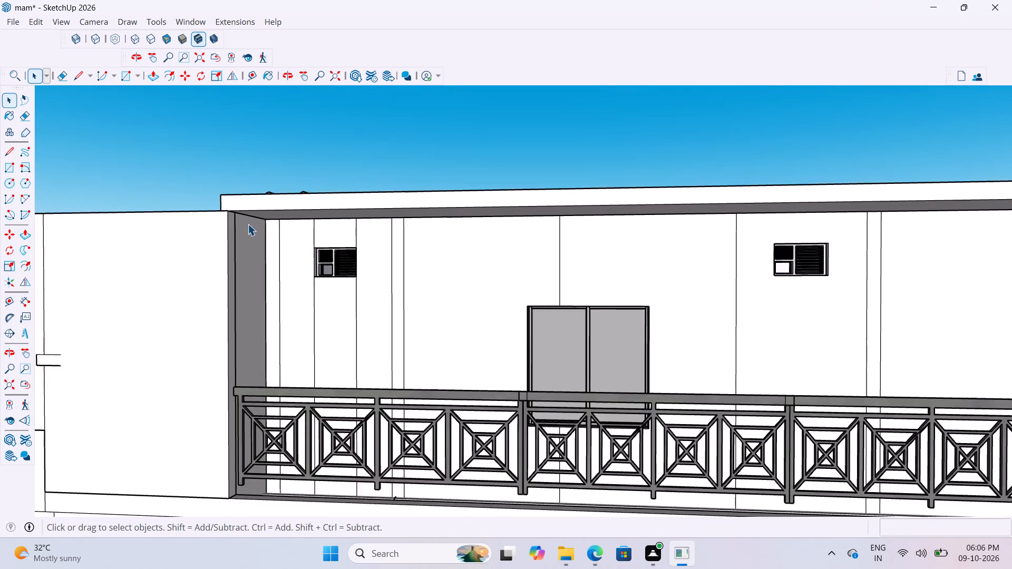
scroll(248, 224, "up", 12)
middle_click_drag(216, 202, 386, 236)
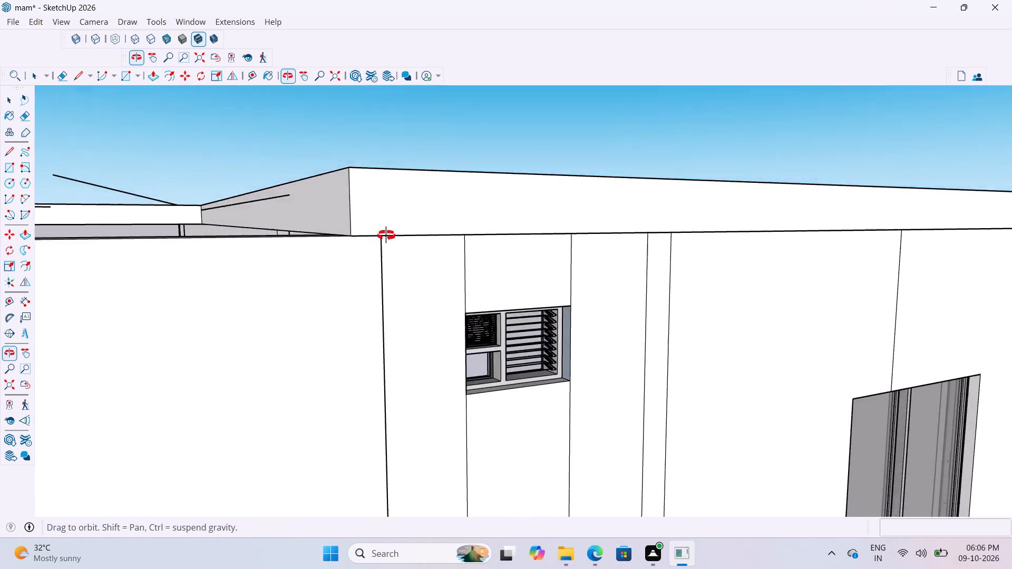
middle_click_drag(386, 236, 484, 317)
scroll(435, 333, "down", 13)
scroll(437, 373, "down", 11)
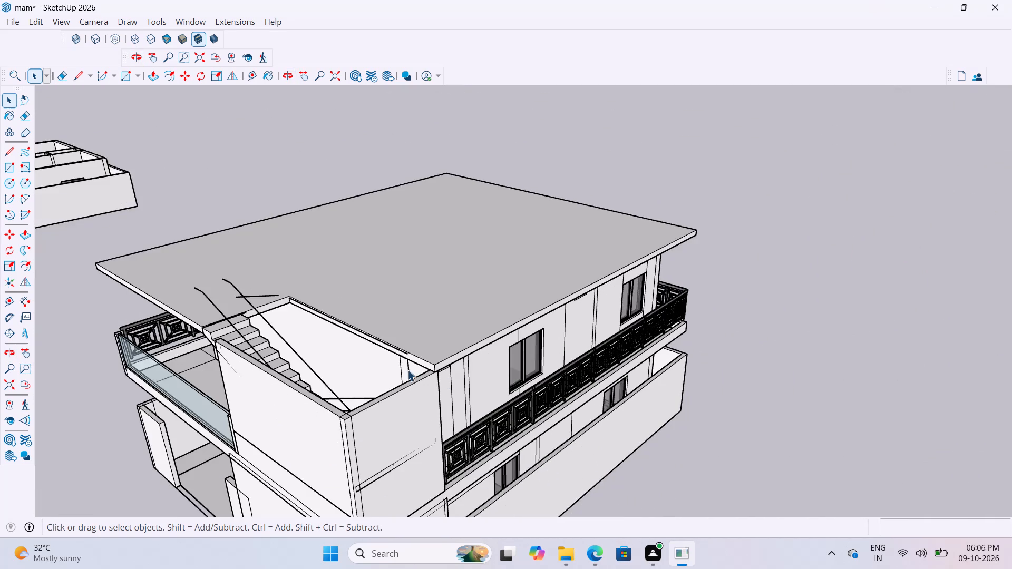
middle_click_drag(711, 298, 99, 329)
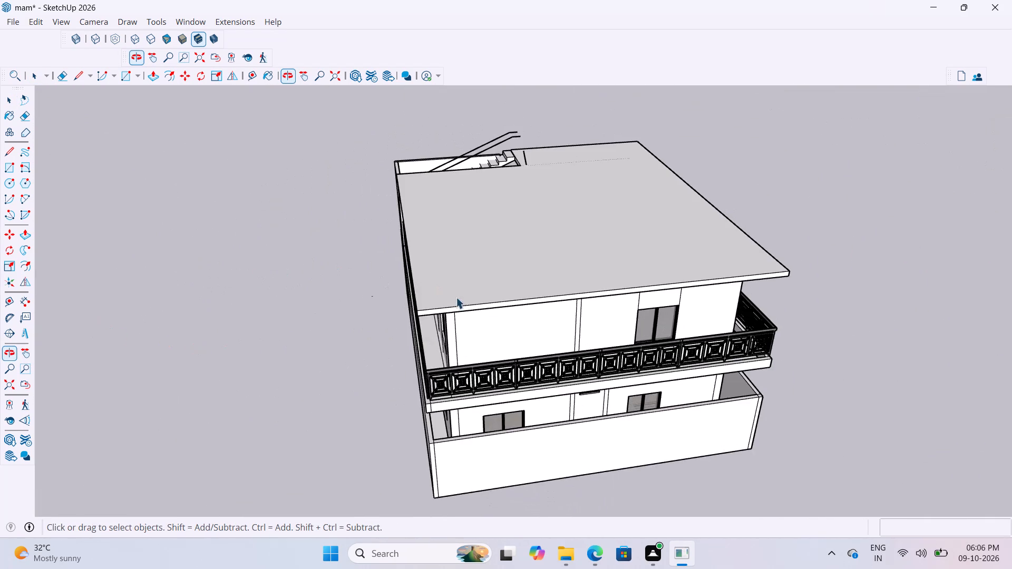
Examine the roof slab's overhang above the upper-storey walls along the metal-railed balcony sides and the wooden balcony door.
scroll(476, 306, "up", 7)
middle_click_drag(538, 307, 235, 243)
scroll(215, 251, "down", 5)
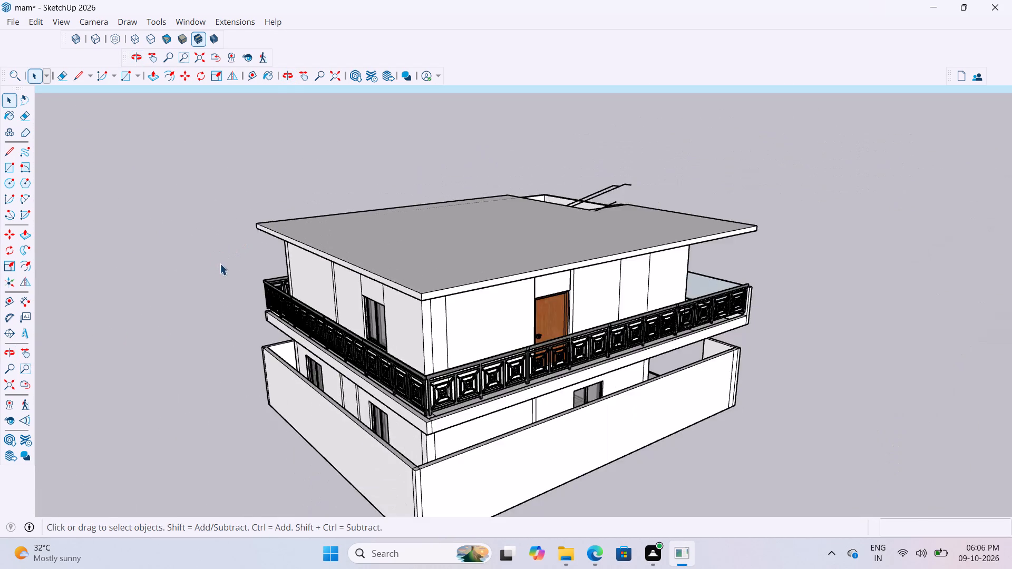
scroll(220, 263, "down", 3)
scroll(279, 283, "up", 11)
middle_click_drag(335, 276, 257, 290)
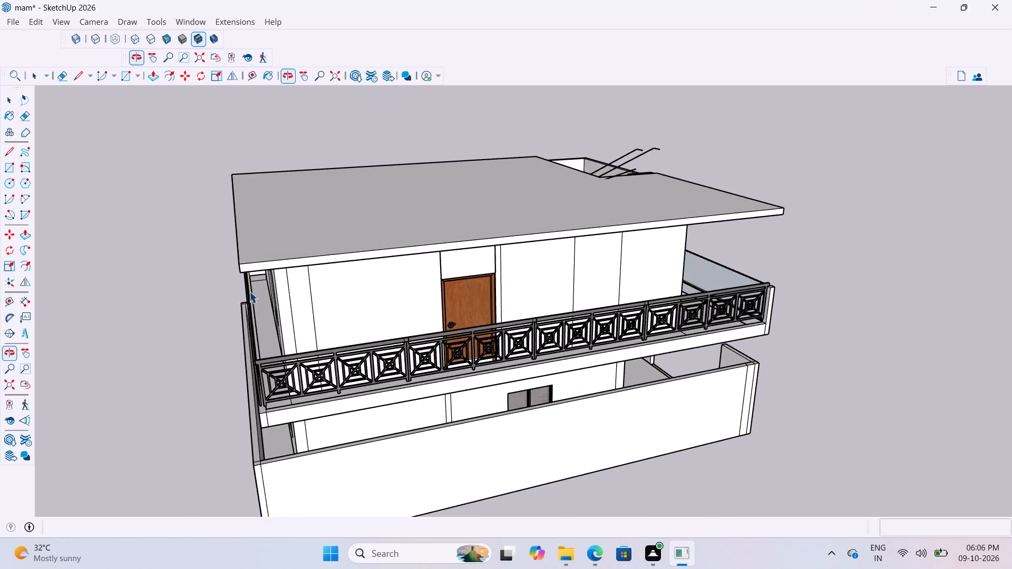
scroll(242, 318, "up", 7)
scroll(244, 338, "down", 10)
scroll(696, 286, "up", 1)
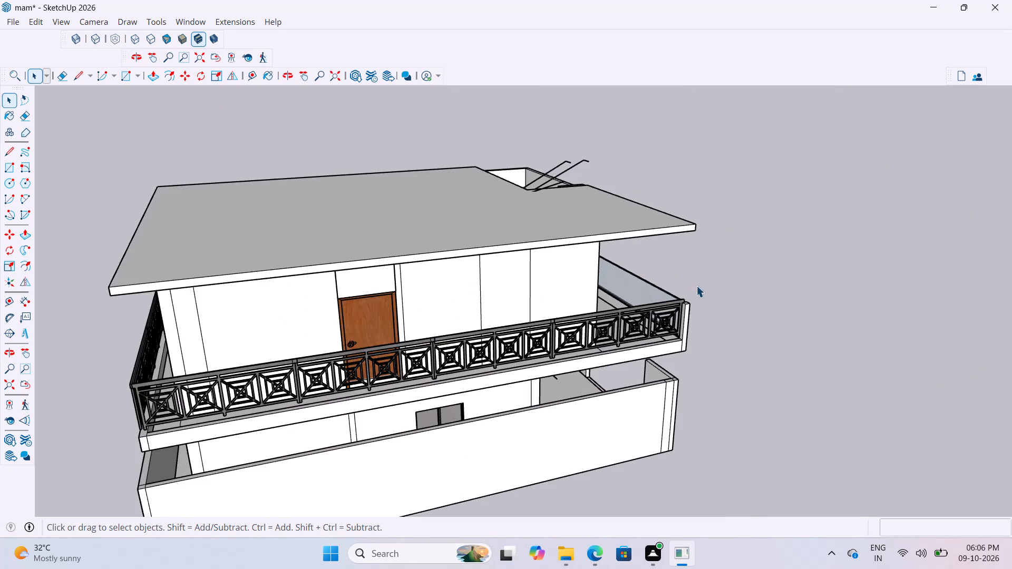
Examine the stairwell opening in the roof slab and how the staircase's top step meets the slab and stairwell wall.
middle_click_drag(673, 289, 168, 324)
scroll(705, 248, "up", 6)
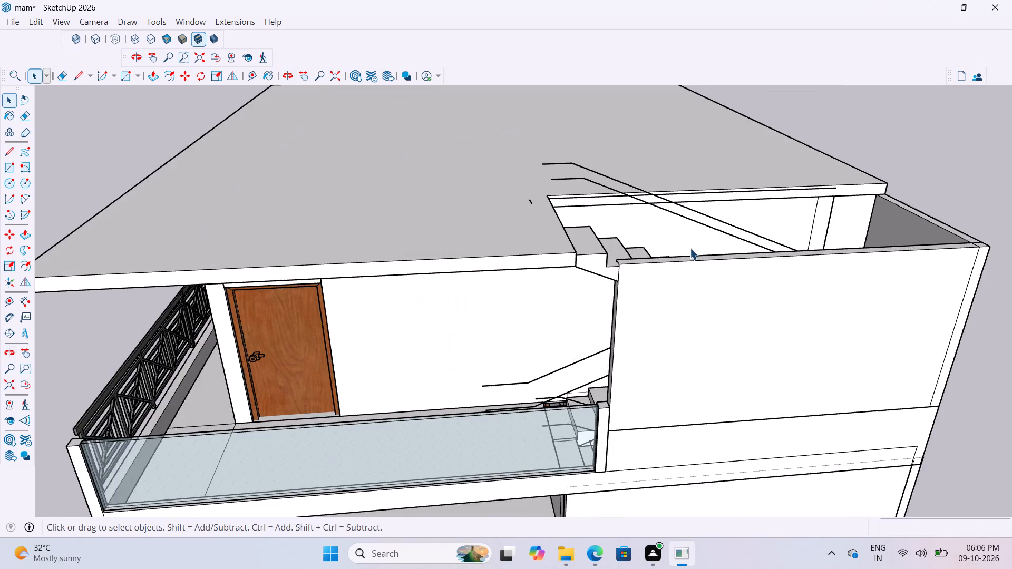
middle_click_drag(688, 248, 542, 264)
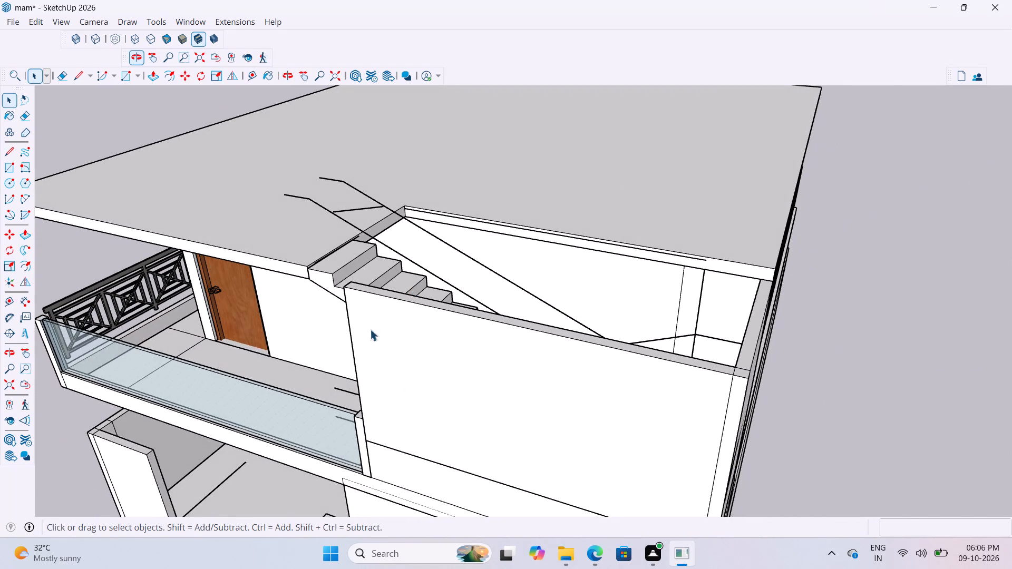
scroll(367, 312, "up", 10)
middle_click_drag(292, 252, 420, 228)
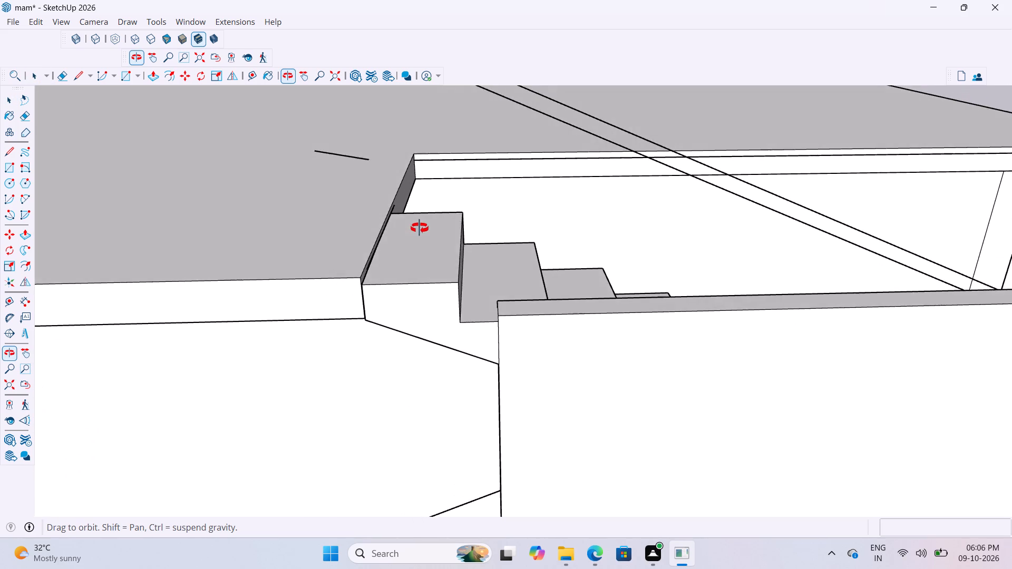
middle_click_drag(420, 228, 268, 274)
scroll(196, 267, "down", 10)
scroll(447, 211, "up", 4)
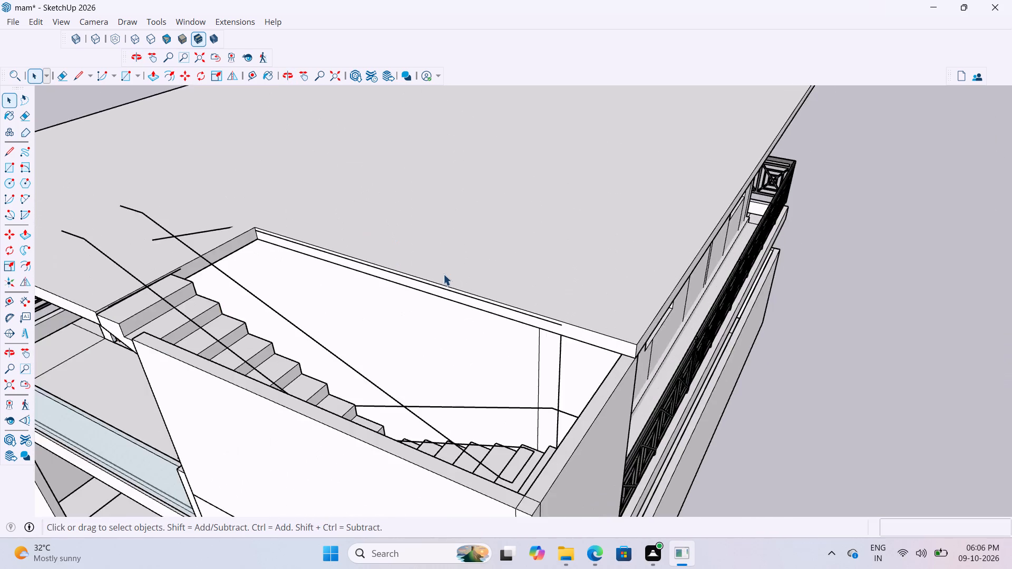
scroll(443, 274, "up", 6)
middle_click_drag(439, 264, 322, 208)
scroll(330, 248, "down", 8)
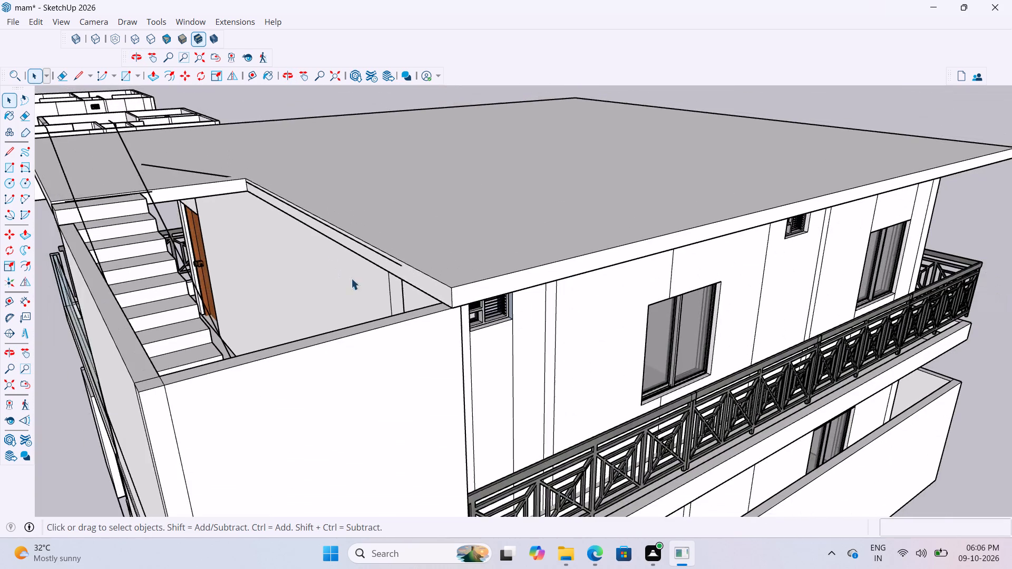
Examine the roof slab's edge and underside at the louvred window's corner and at the far balcony corner.
scroll(436, 299, "up", 7)
middle_click_drag(469, 288, 300, 212)
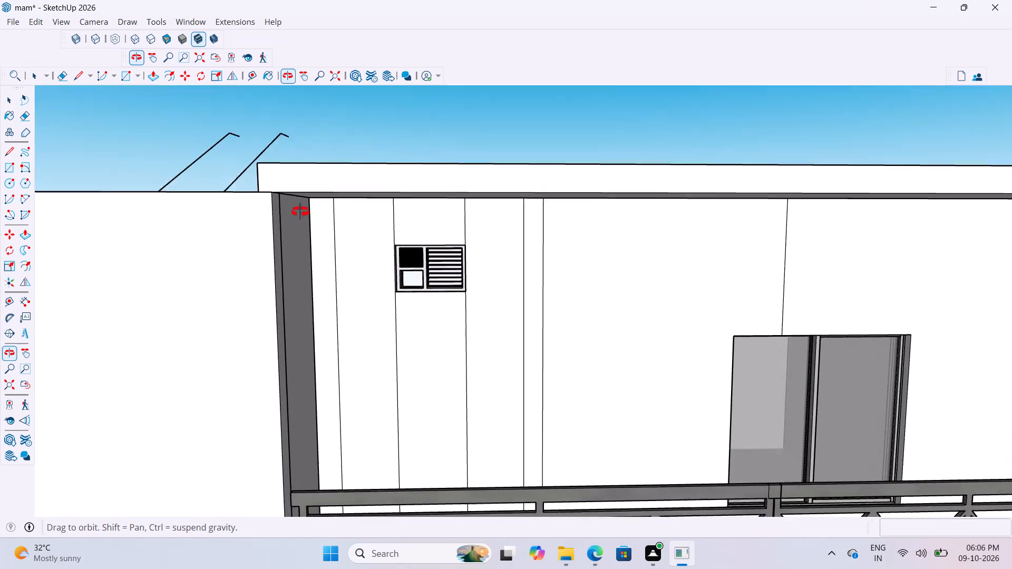
middle_click_drag(300, 212, 478, 360)
scroll(481, 370, "down", 11)
scroll(521, 405, "down", 5)
middle_click_drag(719, 318, 709, 309)
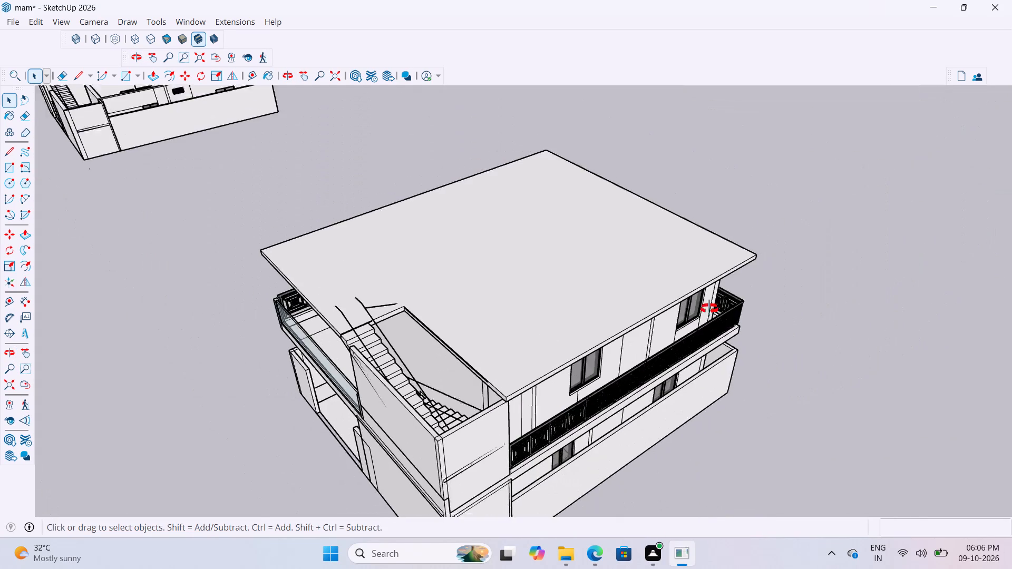
middle_click_drag(709, 309, 519, 328)
scroll(402, 317, "up", 7)
scroll(515, 370, "down", 4)
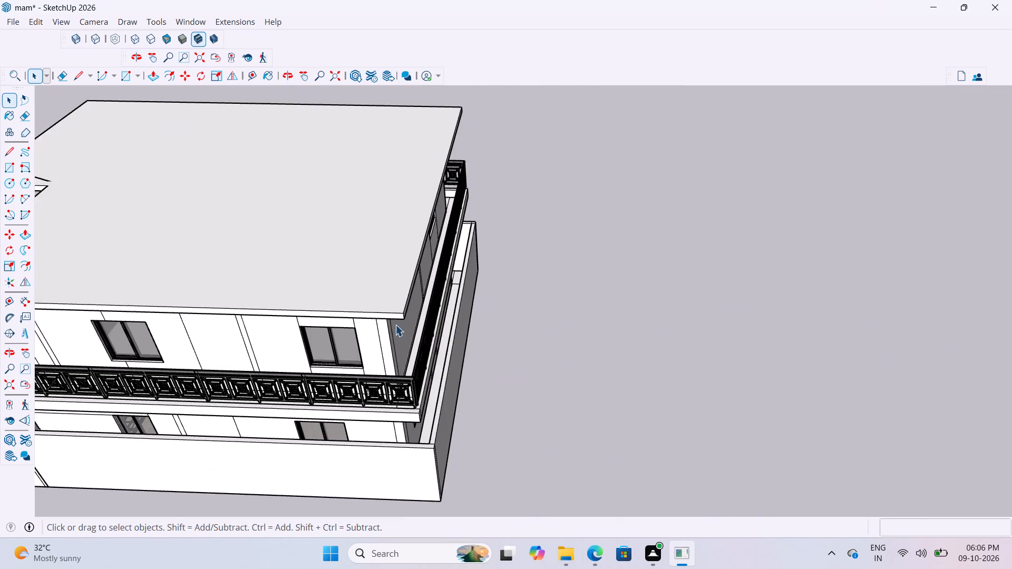
middle_click_drag(386, 308, 336, 229)
scroll(352, 252, "up", 9)
middle_click_drag(364, 195, 406, 95)
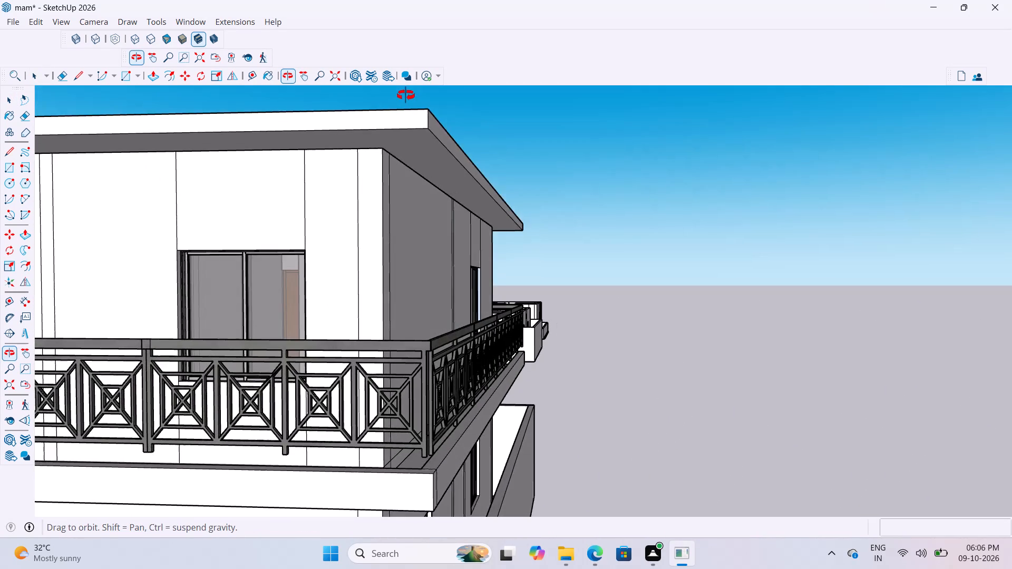
middle_click_drag(406, 95, 271, 264)
Review the whole two-storey house alongside the separate floor models, from above and from its glass-balcony side.
scroll(384, 124, "down", 1)
scroll(386, 400, "down", 9)
middle_click_drag(585, 306, 288, 248)
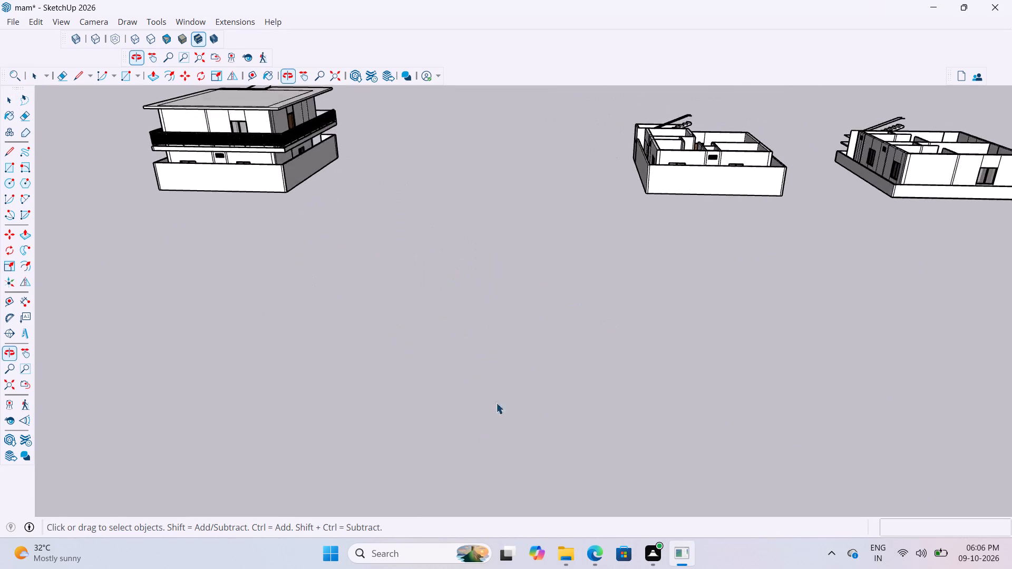
scroll(520, 492, "down", 4)
scroll(524, 215, "up", 4)
middle_click_drag(603, 351, 500, 475)
scroll(488, 455, "down", 5)
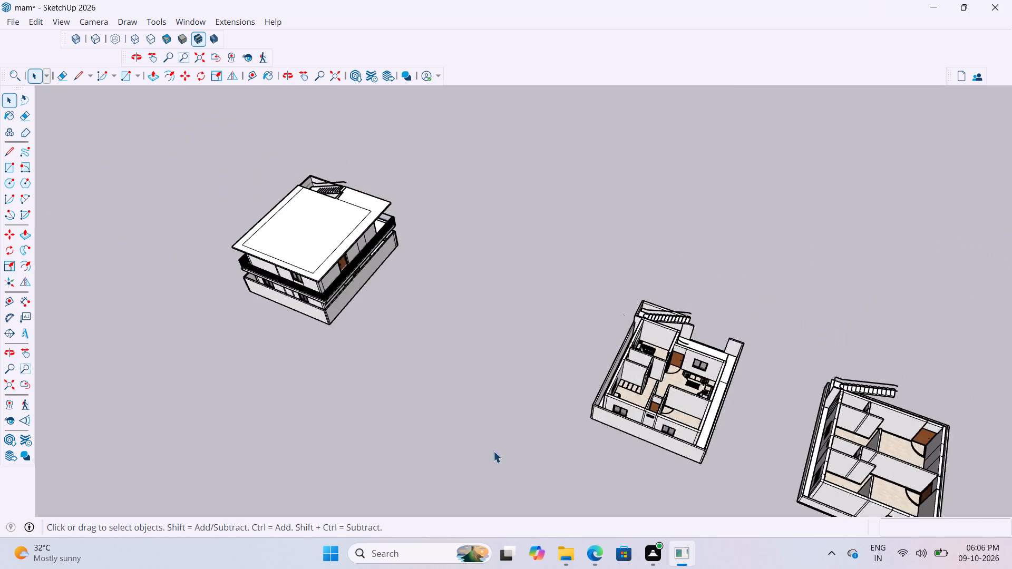
scroll(493, 451, "down", 4)
scroll(500, 298, "up", 1)
middle_click_drag(497, 295, 275, 230)
scroll(432, 268, "up", 8)
scroll(640, 308, "up", 1)
middle_click_drag(629, 284, 606, 266)
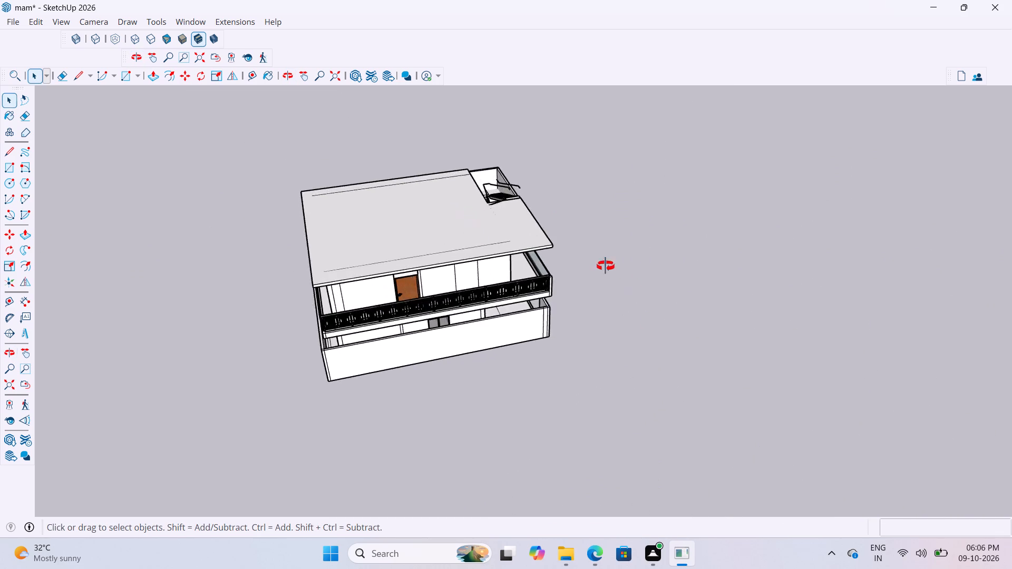
middle_click_drag(606, 266, 262, 175)
scroll(271, 182, "up", 1)
scroll(779, 384, "up", 6)
scroll(767, 322, "up", 1)
middle_click_drag(755, 317, 671, 312)
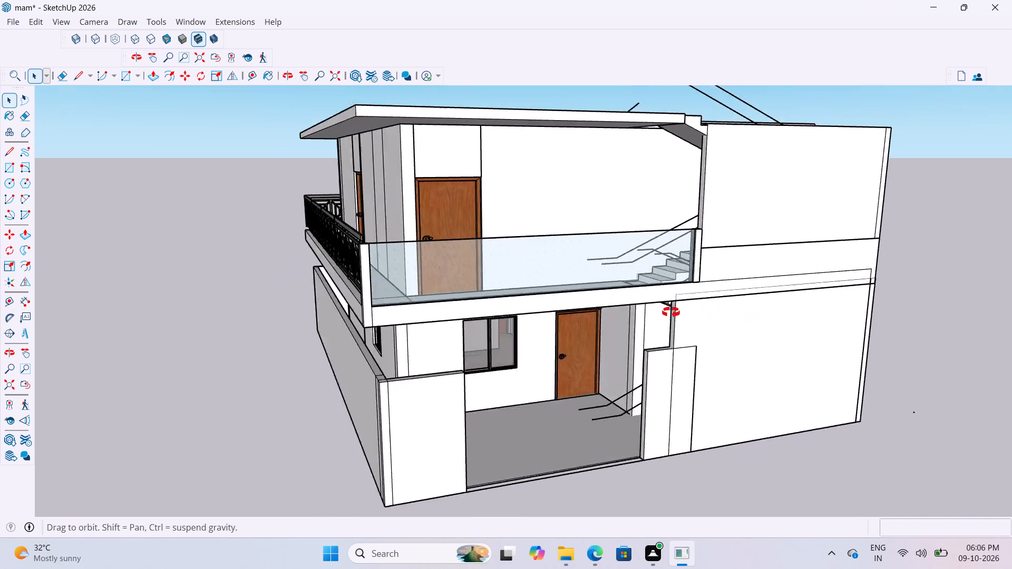
middle_click_drag(671, 312, 618, 313)
Open the group holding the staircase and move the staircase about 8 11/16" from its top step's corner to the stairwell wall's top end corner.
scroll(689, 345, "down", 3)
scroll(618, 194, "up", 10)
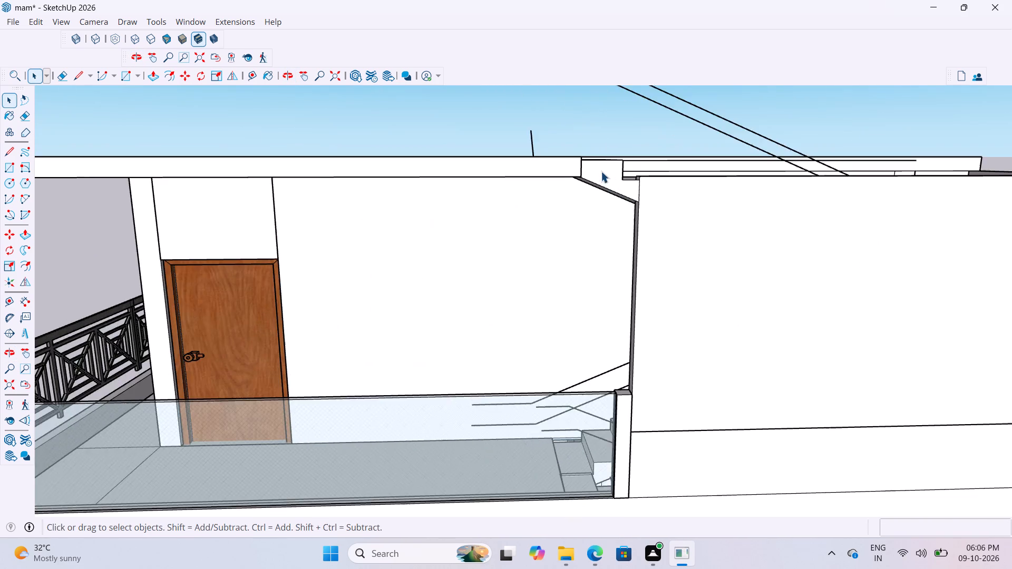
middle_click_drag(636, 169, 602, 265)
scroll(563, 403, "up", 5)
middle_click_drag(567, 366, 580, 344)
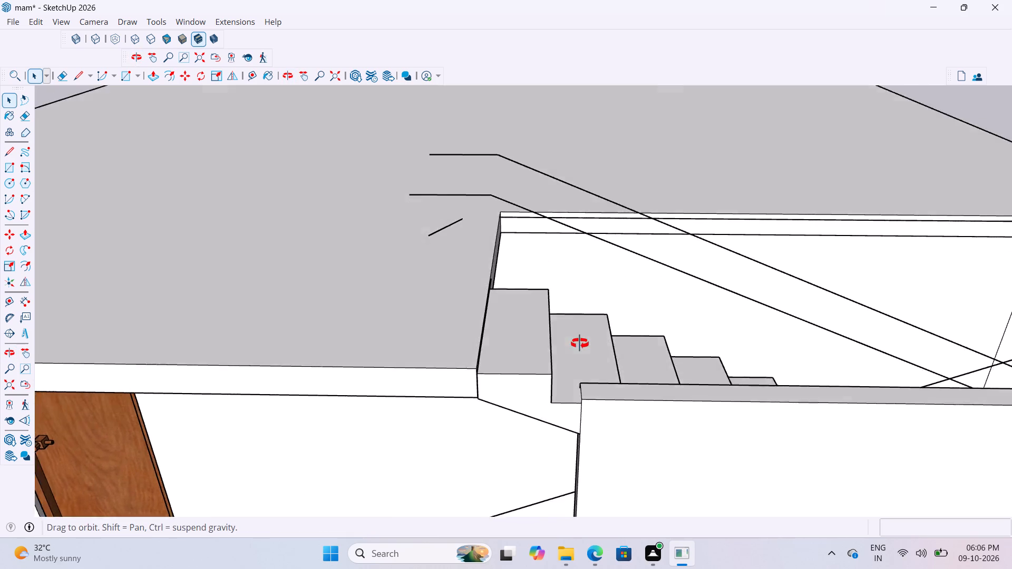
middle_click_drag(580, 344, 650, 281)
scroll(632, 327, "up", 2)
middle_click_drag(637, 337, 753, 431)
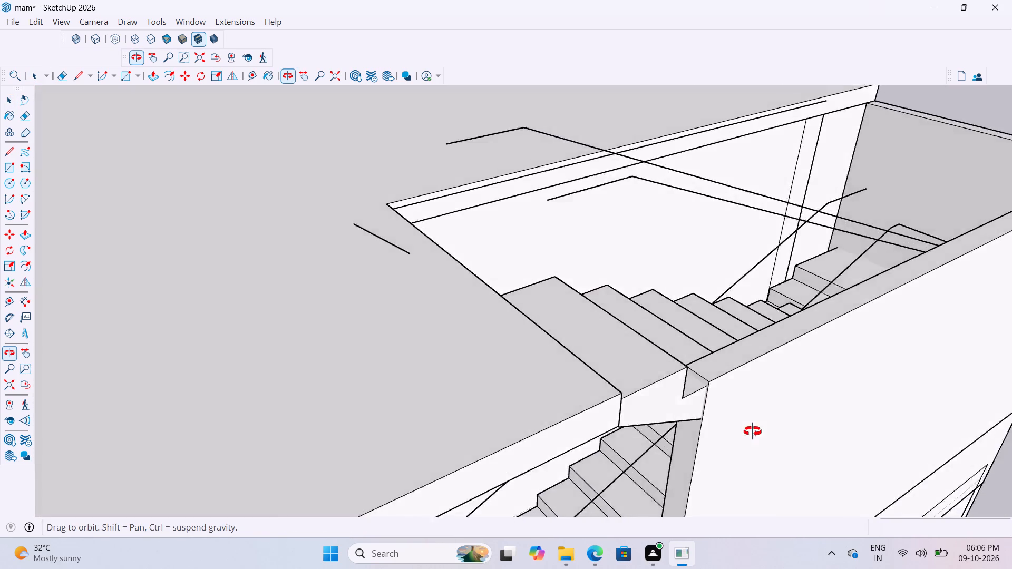
middle_click_drag(753, 431, 780, 452)
scroll(710, 430, "up", 6)
left_click(683, 368)
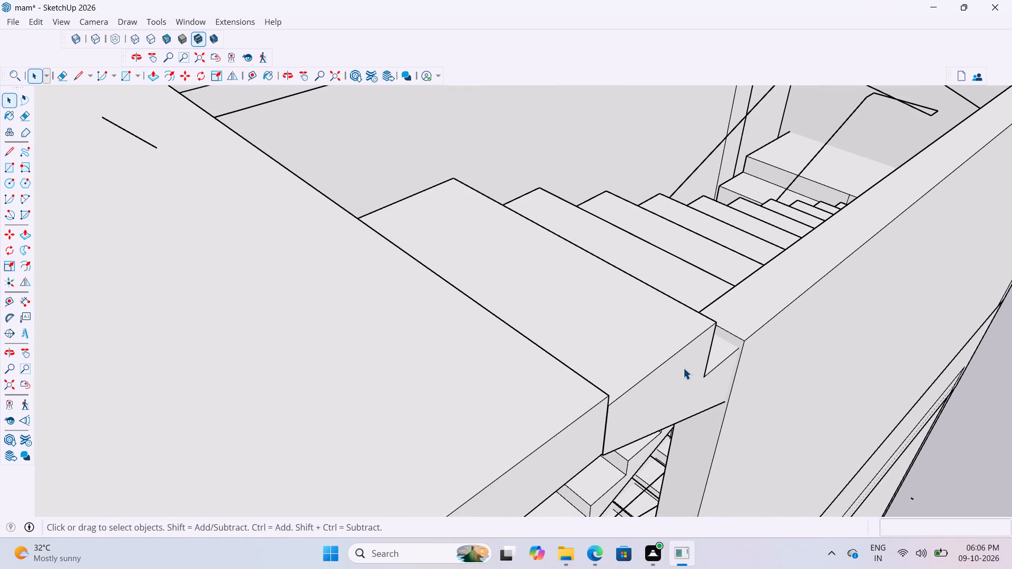
scroll(684, 369, "up", 4)
double_click(684, 369)
left_click(684, 364)
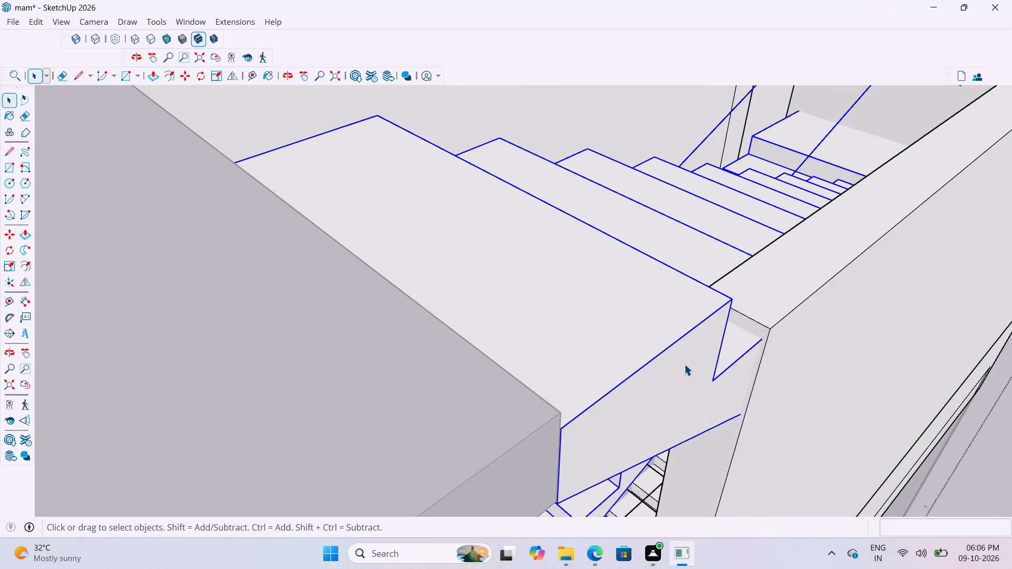
key("m")
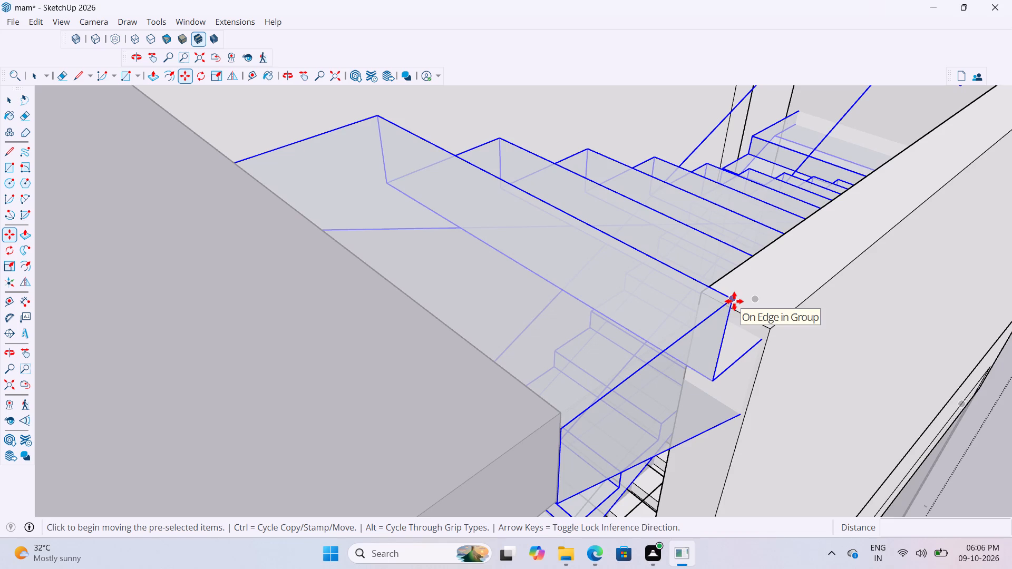
left_click(733, 301)
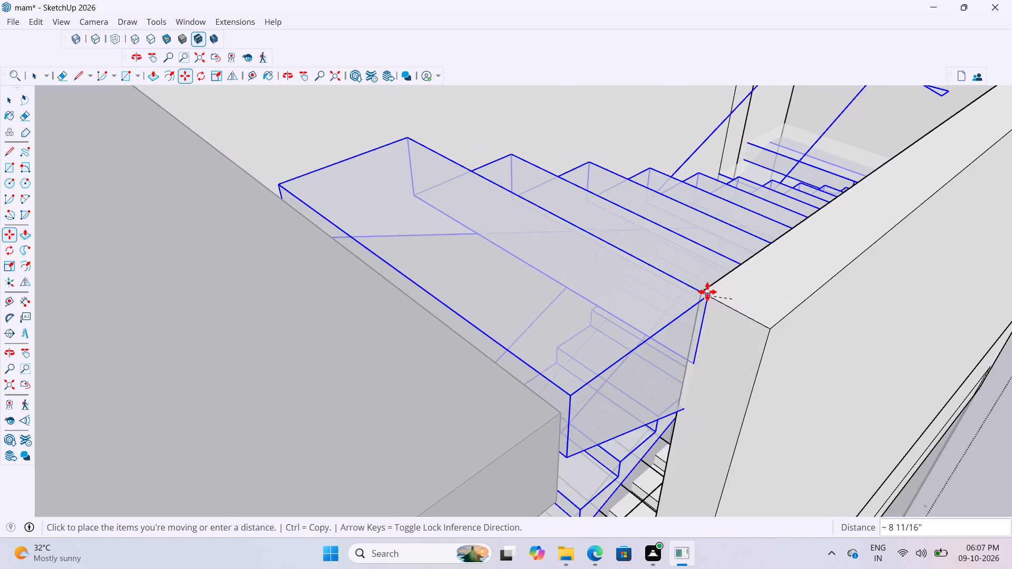
left_click(707, 292)
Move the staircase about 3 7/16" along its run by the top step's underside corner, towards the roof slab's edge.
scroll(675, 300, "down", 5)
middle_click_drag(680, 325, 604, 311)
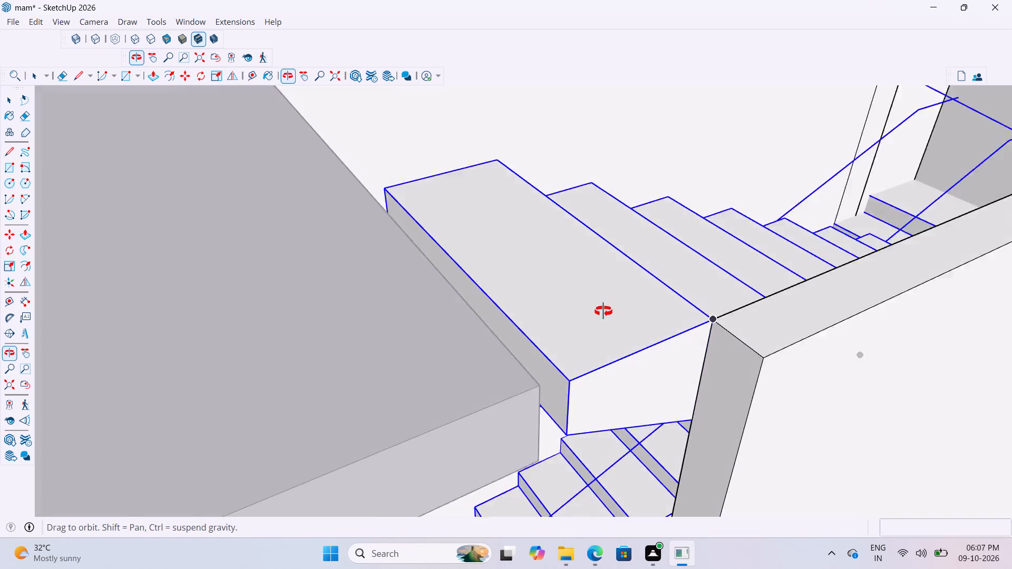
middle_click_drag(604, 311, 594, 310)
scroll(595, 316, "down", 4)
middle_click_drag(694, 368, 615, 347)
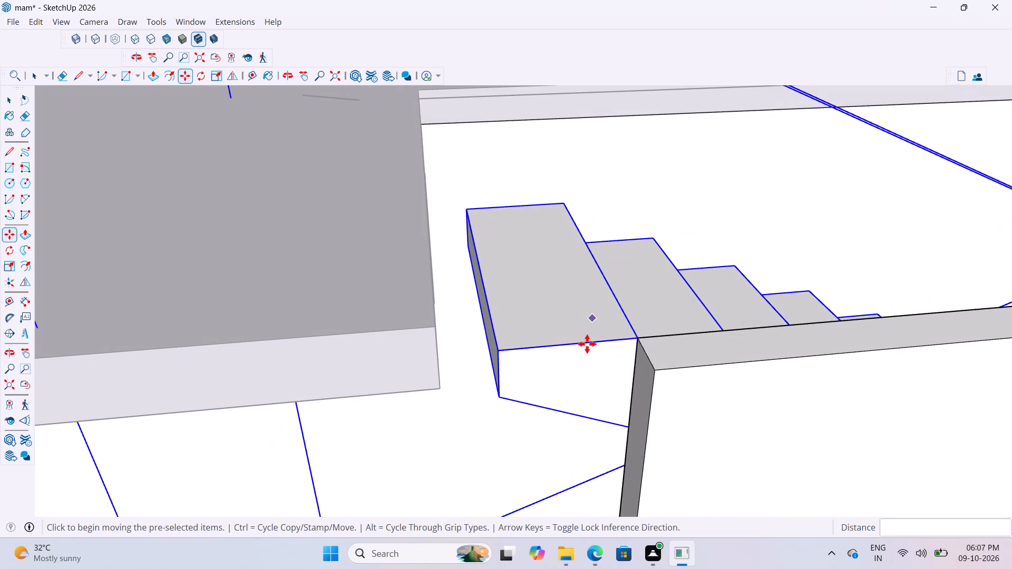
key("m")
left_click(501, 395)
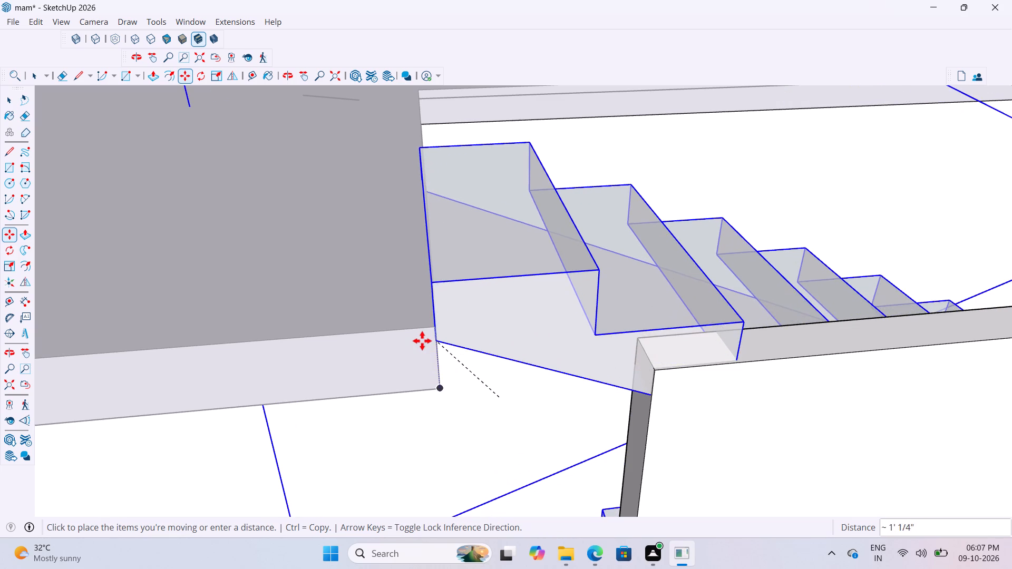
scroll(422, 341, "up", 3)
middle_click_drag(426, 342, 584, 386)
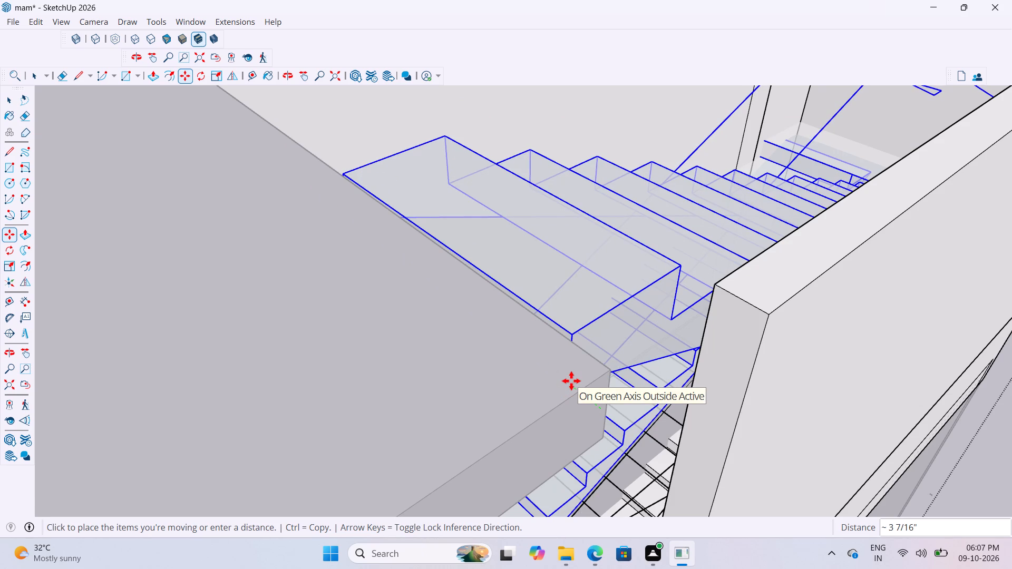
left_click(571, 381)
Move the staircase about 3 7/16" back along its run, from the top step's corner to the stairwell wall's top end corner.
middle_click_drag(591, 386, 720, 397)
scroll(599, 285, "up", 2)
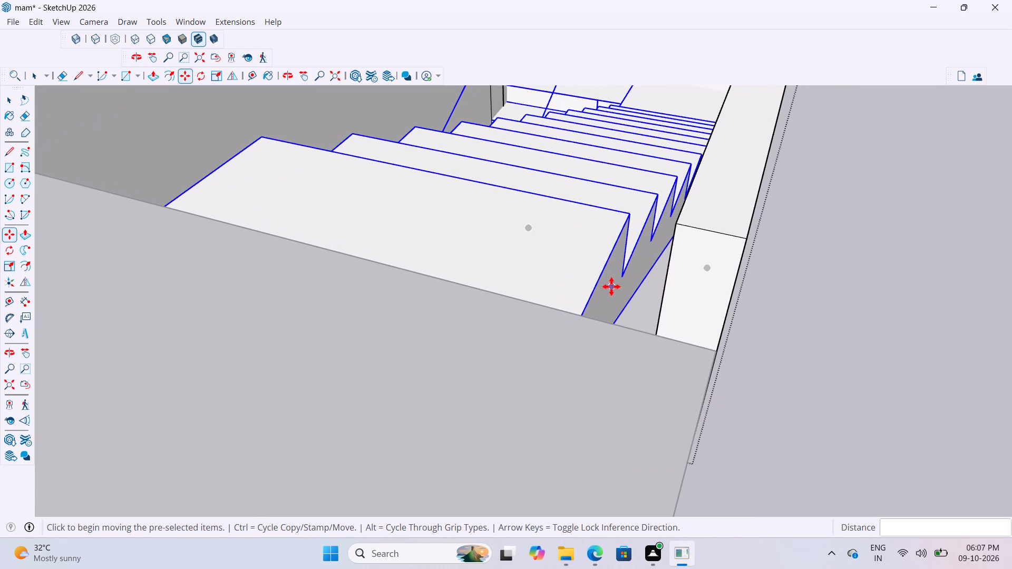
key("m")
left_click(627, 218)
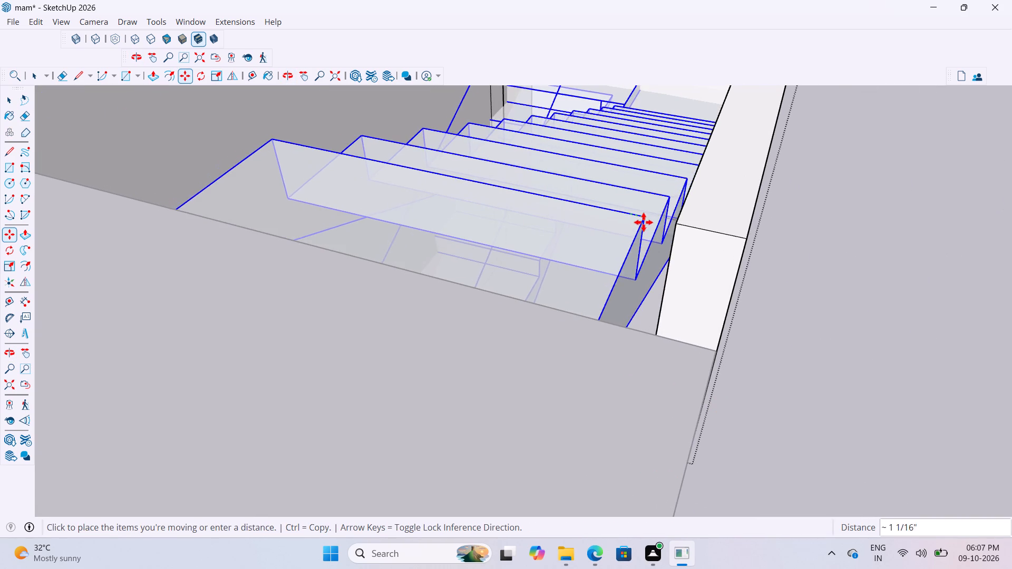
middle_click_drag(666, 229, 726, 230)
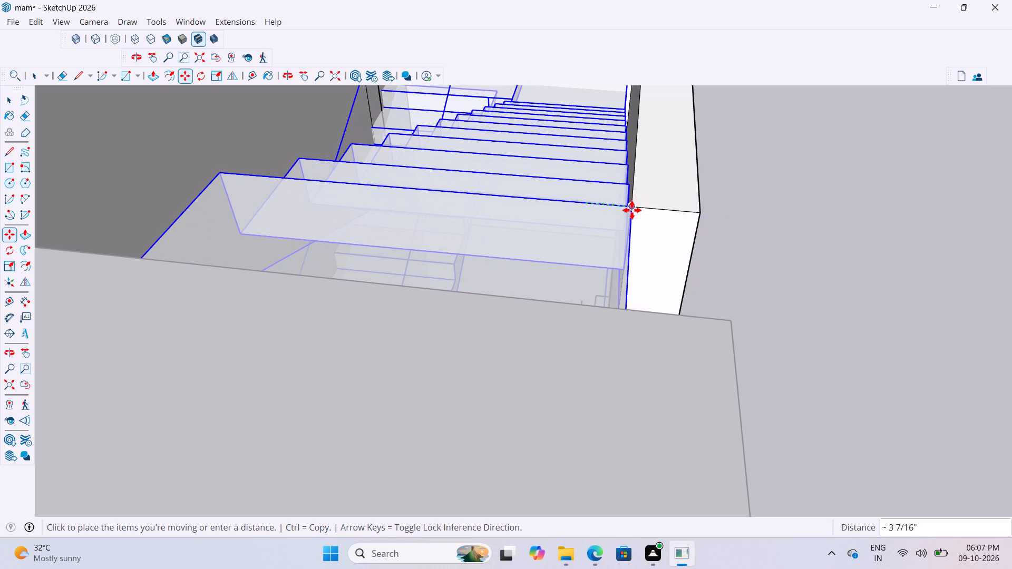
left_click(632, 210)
Scale the staircase along its run by a factor of about 1.04, extending the top step to the roof slab's edge.
middle_click_drag(697, 279, 424, 212)
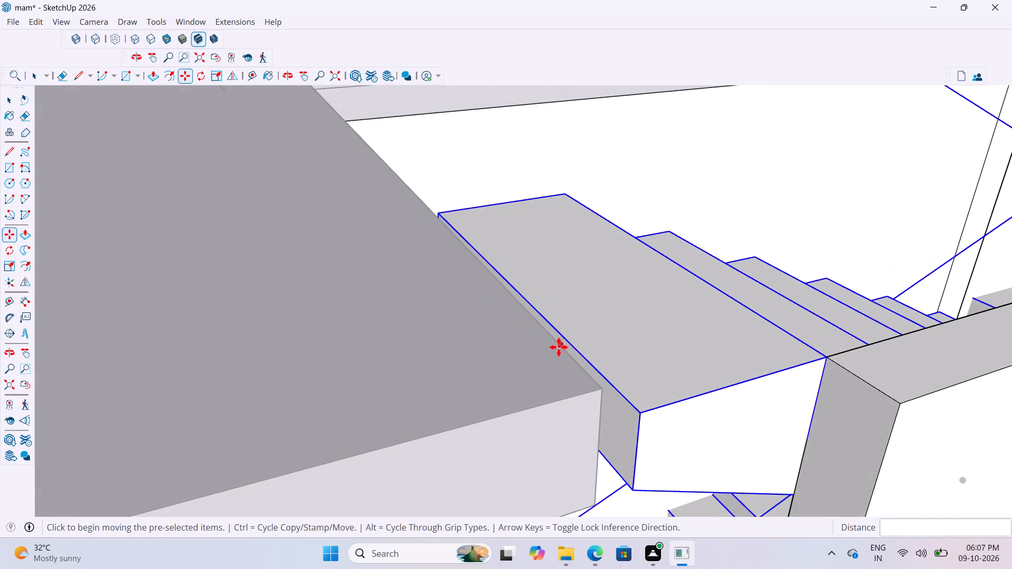
scroll(551, 345, "down", 8)
middle_click_drag(668, 357, 533, 334)
scroll(481, 330, "up", 3)
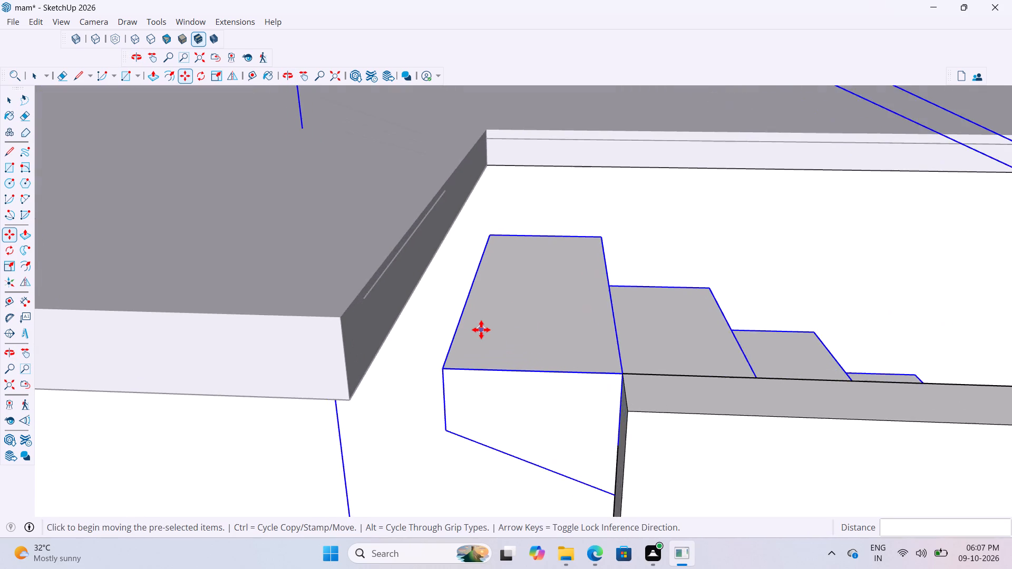
key("s")
scroll(492, 311, "down", 18)
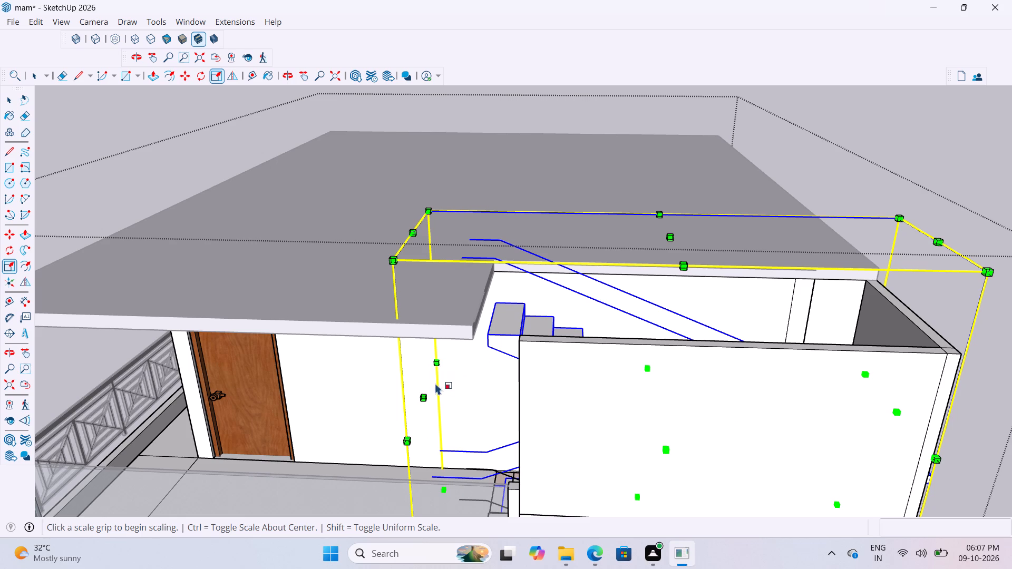
left_click(425, 395)
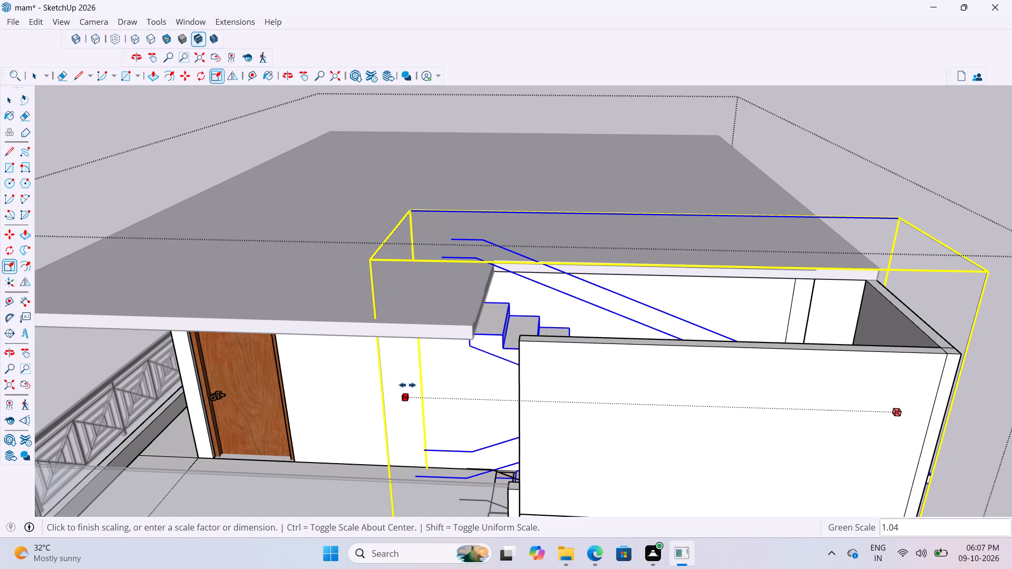
left_click(407, 385)
scroll(511, 340, "up", 2)
scroll(509, 273, "down", 10)
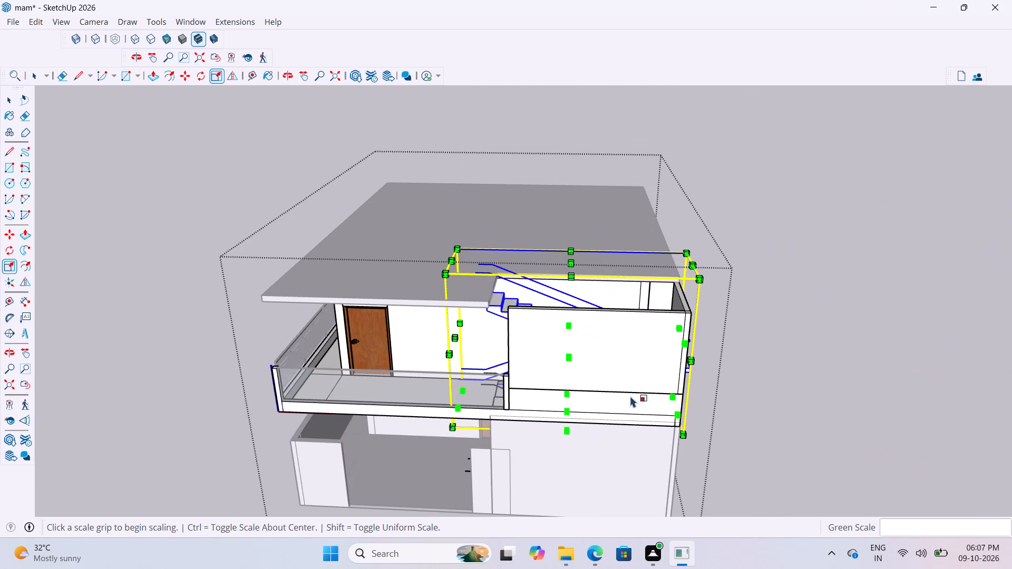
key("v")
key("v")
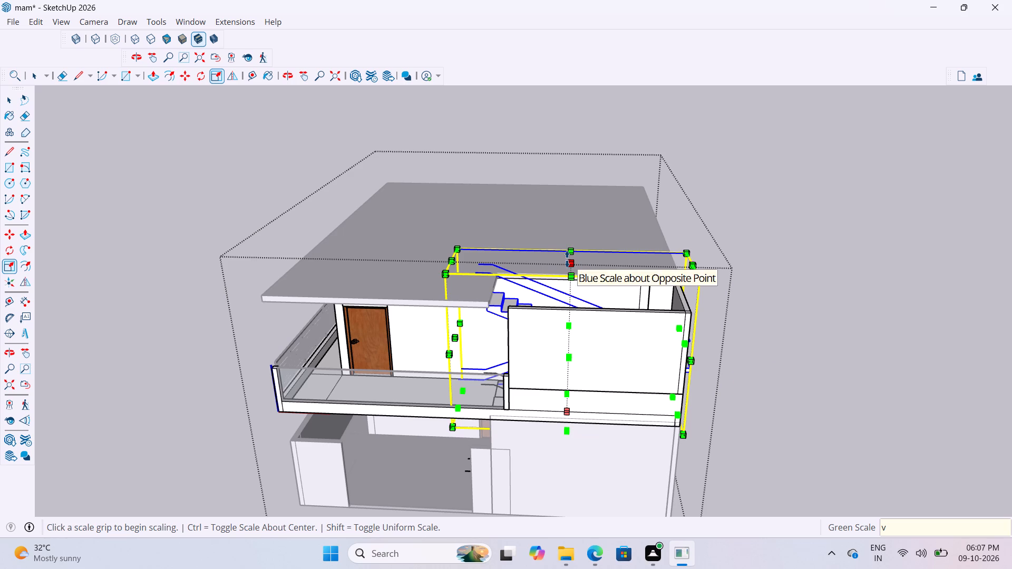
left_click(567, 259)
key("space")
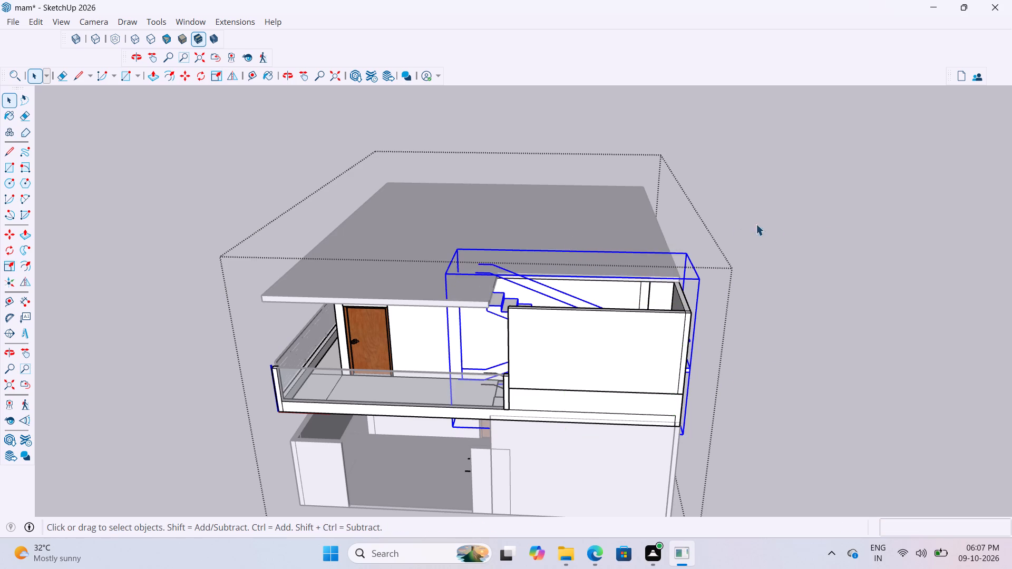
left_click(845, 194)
Move the staircase about 7 3/8" from the top step's lower corner up to the vertical edge of the roof slab.
scroll(527, 296, "up", 10)
middle_click_drag(504, 281, 569, 259)
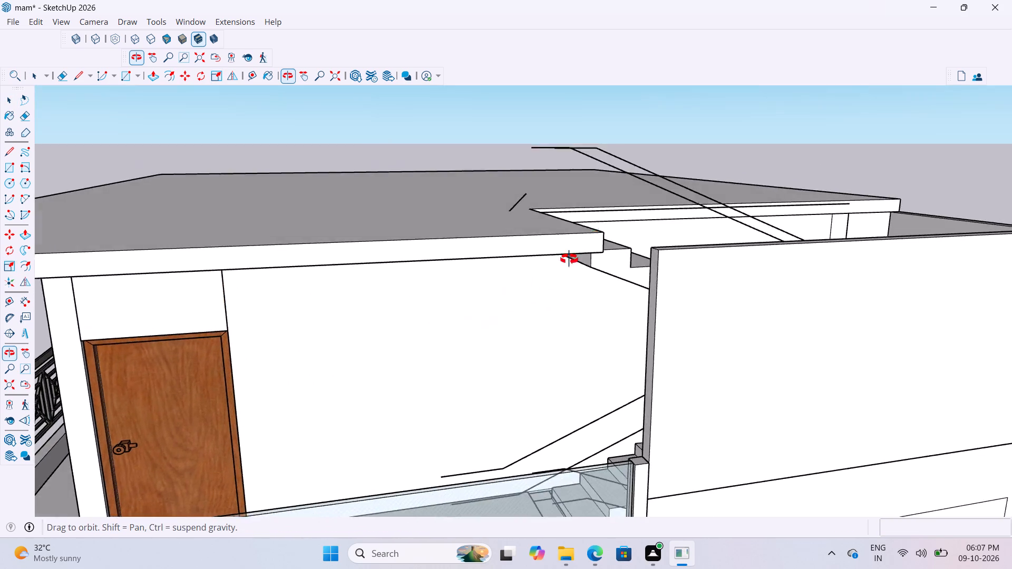
middle_click_drag(569, 259, 513, 287)
scroll(497, 339, "up", 6)
middle_click_drag(503, 298, 438, 242)
scroll(429, 299, "up", 4)
middle_click_drag(450, 267, 501, 258)
left_click(510, 259)
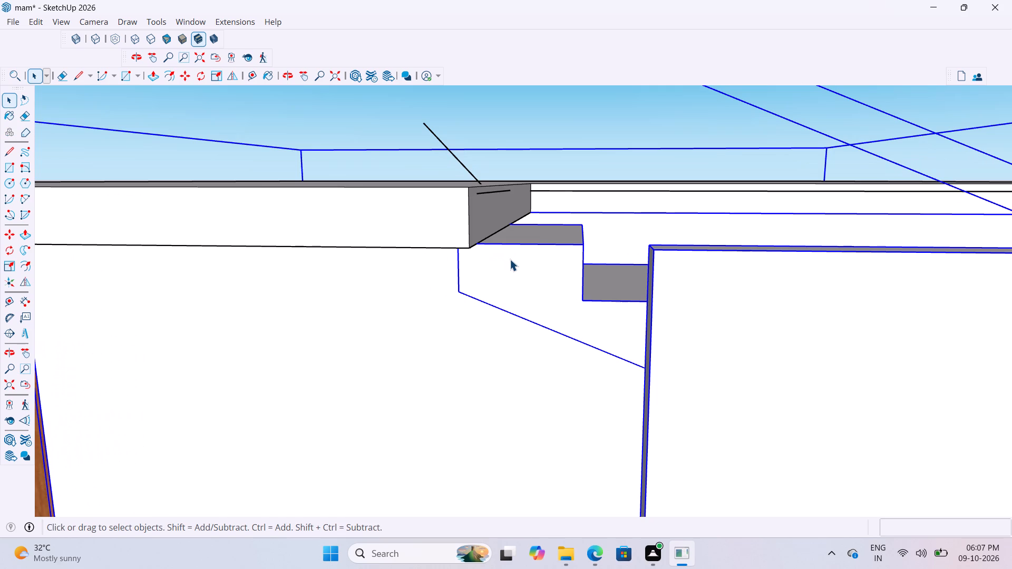
double_click(510, 259)
left_click(517, 270)
key("m")
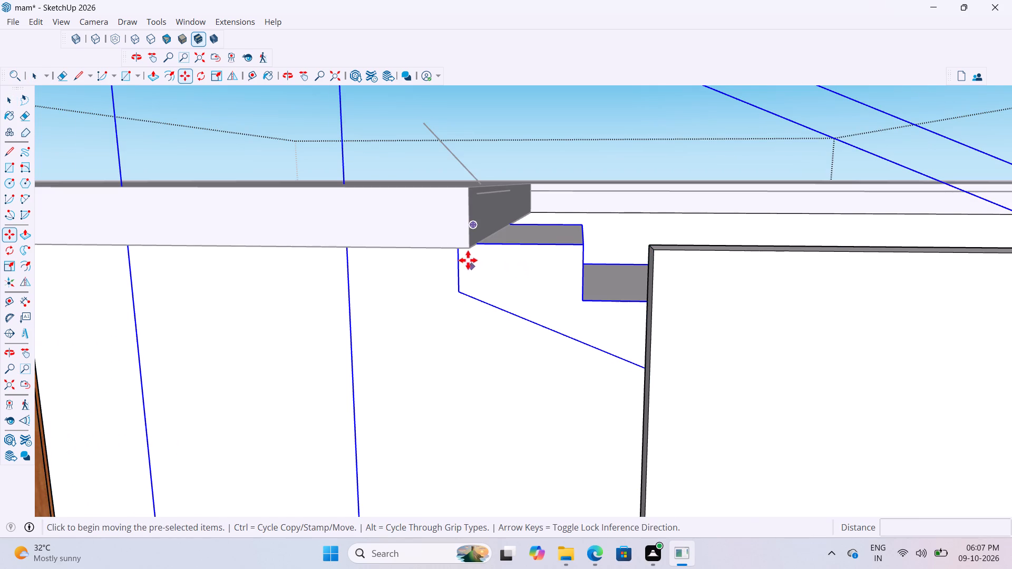
scroll(468, 259, "up", 6)
left_click(447, 248)
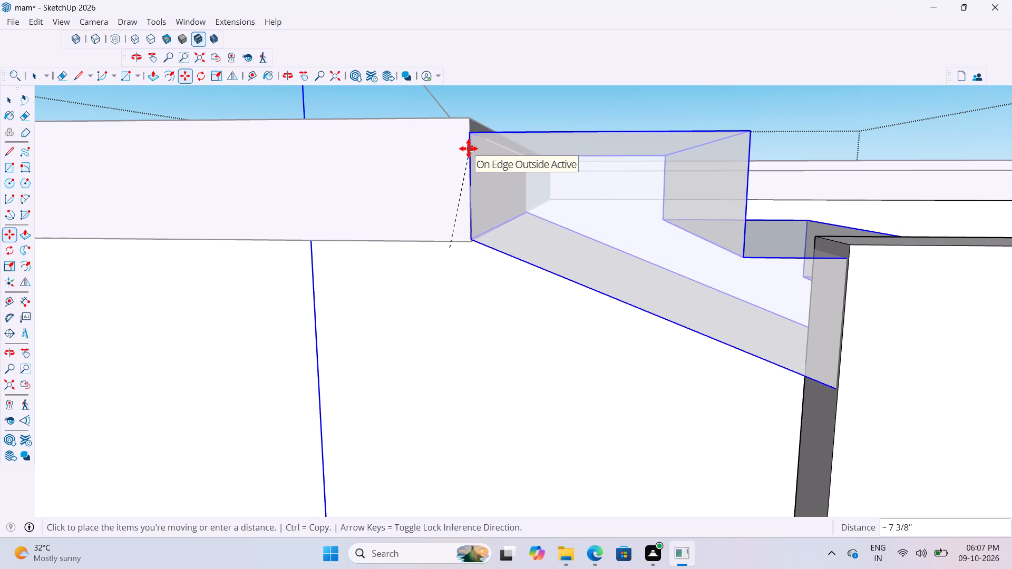
left_click(469, 149)
middle_click_drag(488, 174, 582, 287)
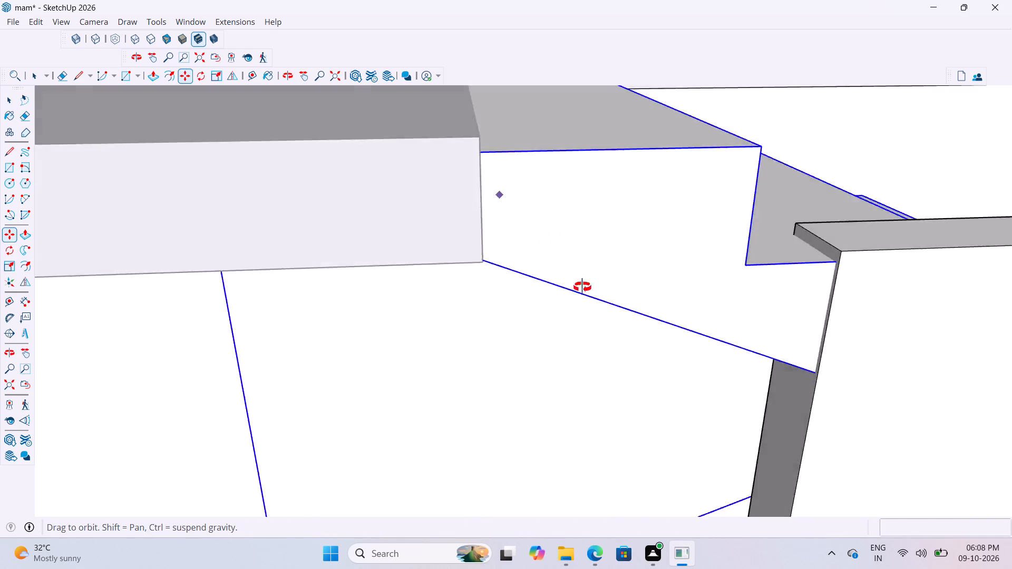
middle_click_drag(582, 287, 680, 377)
scroll(647, 407, "down", 16)
middle_click_drag(626, 396, 680, 380)
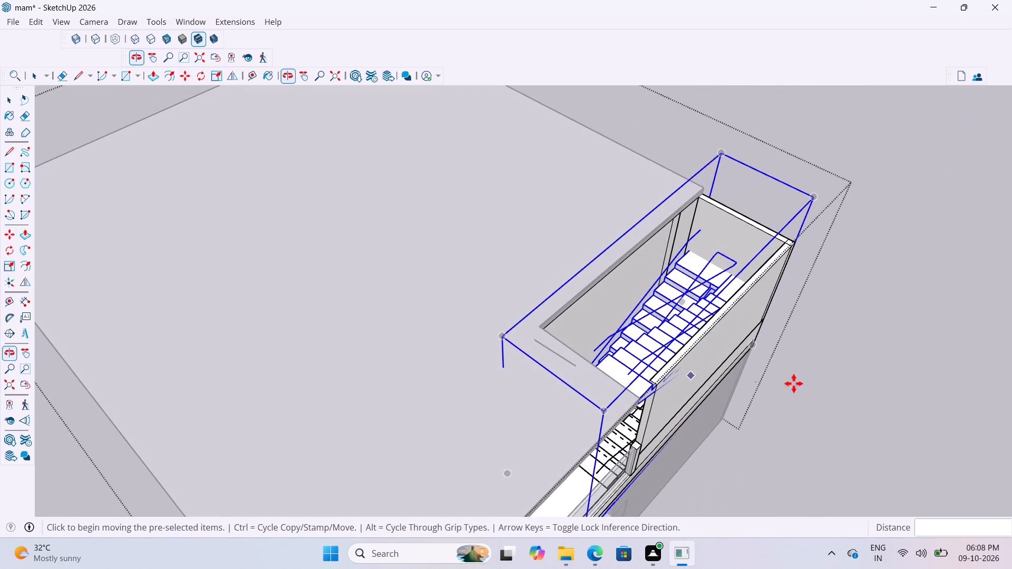
key("space")
left_click(829, 372)
Move the staircase about 6 11/16" along its run, pulling the protruding landing in flush with the stairwell end wall's outer face.
scroll(732, 331, "up", 12)
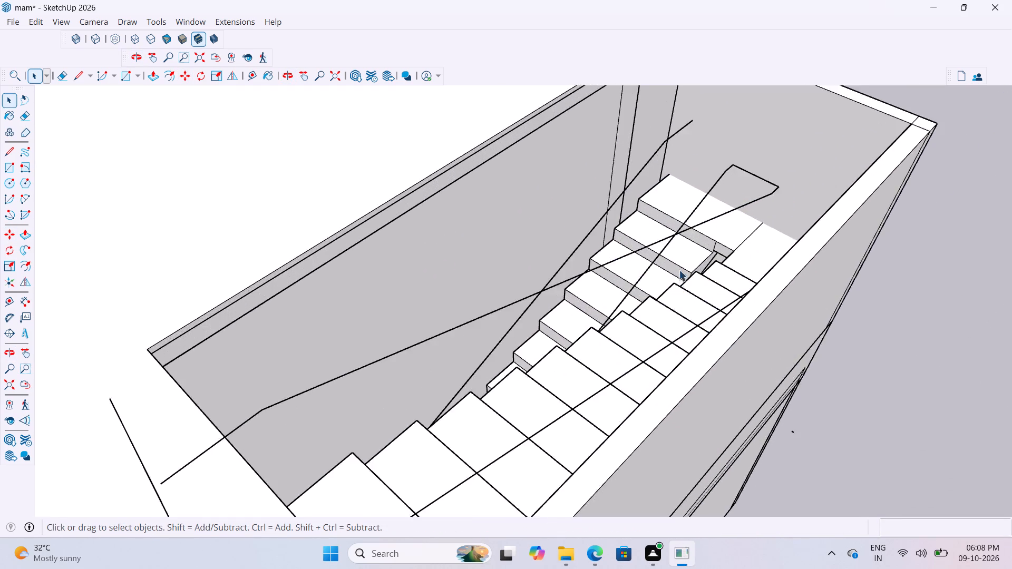
scroll(679, 270, "up", 2)
middle_click_drag(729, 267, 755, 296)
scroll(739, 292, "down", 8)
middle_click_drag(861, 269, 577, 191)
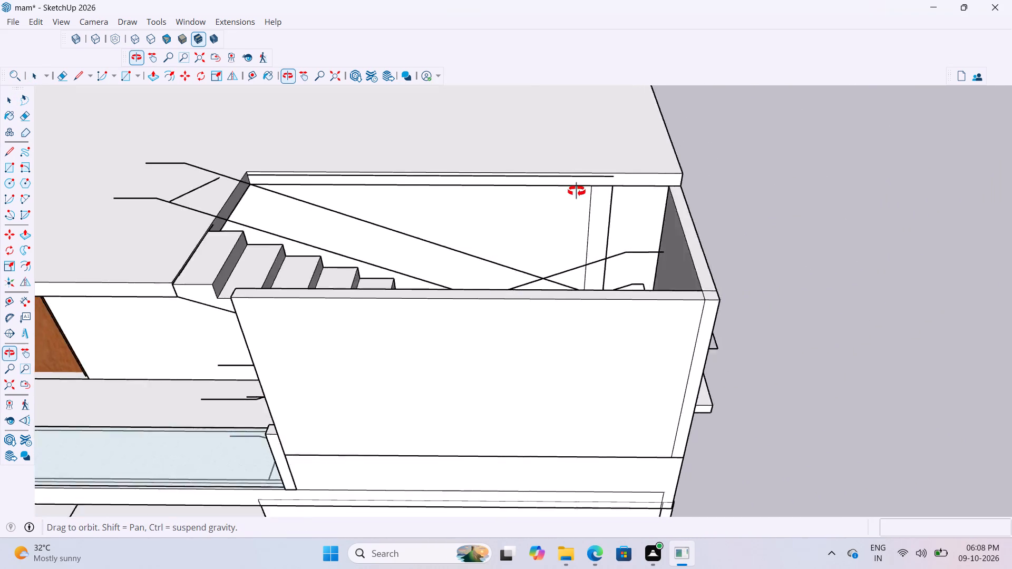
middle_click_drag(577, 191, 479, 179)
scroll(580, 344, "up", 5)
middle_click_drag(596, 309, 456, 253)
scroll(463, 243, "down", 2)
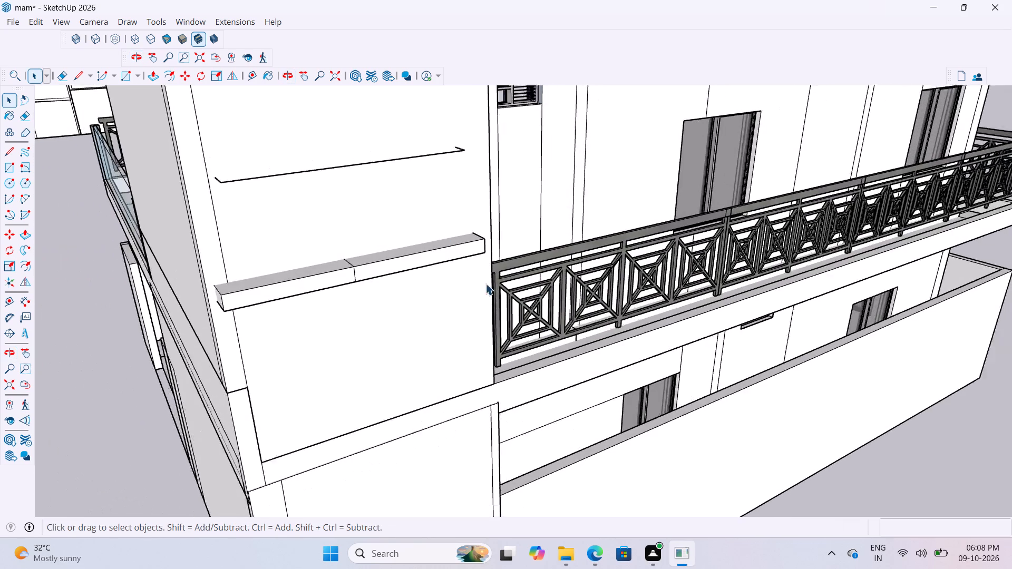
scroll(485, 283, "down", 1)
scroll(550, 281, "up", 5)
left_click(458, 245)
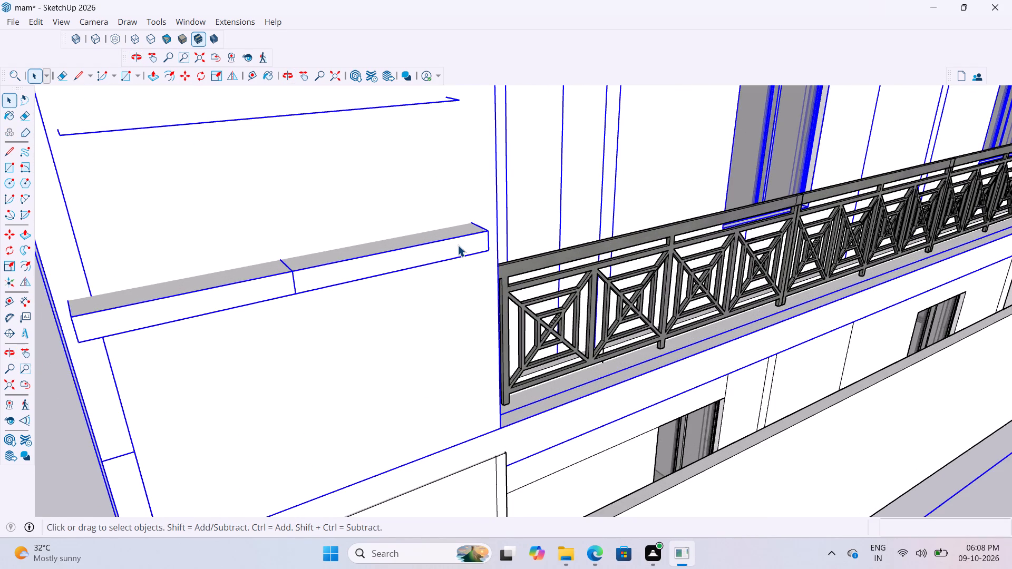
double_click(458, 245)
left_click(465, 242)
key("m")
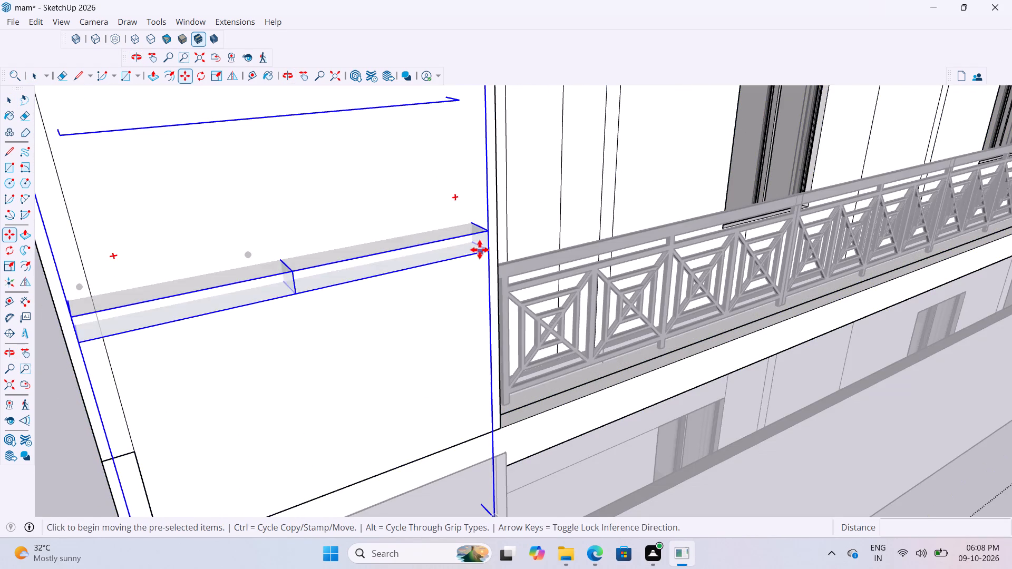
left_click(490, 250)
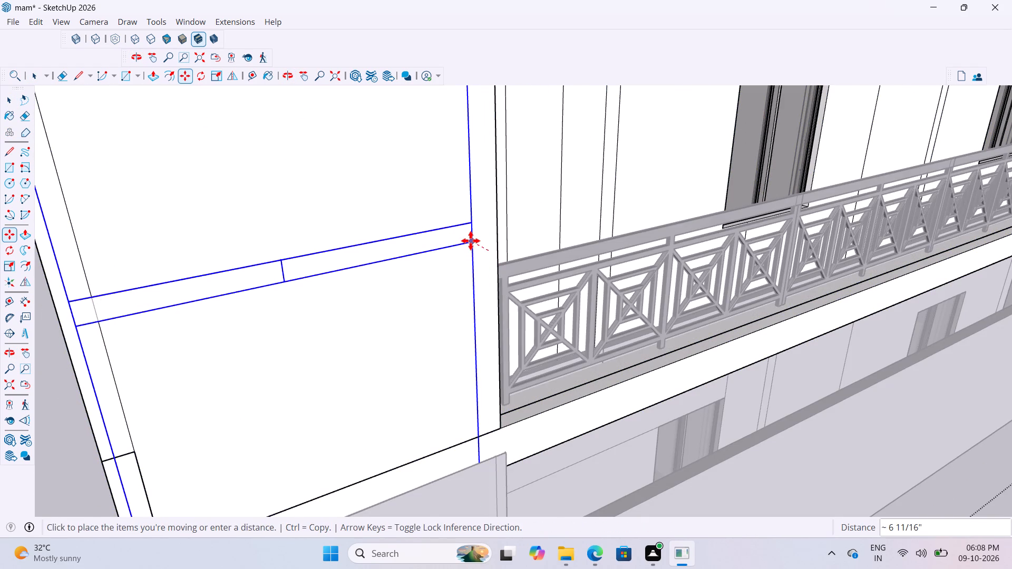
left_click(471, 241)
scroll(512, 321, "down", 12)
middle_click_drag(419, 243, 486, 234)
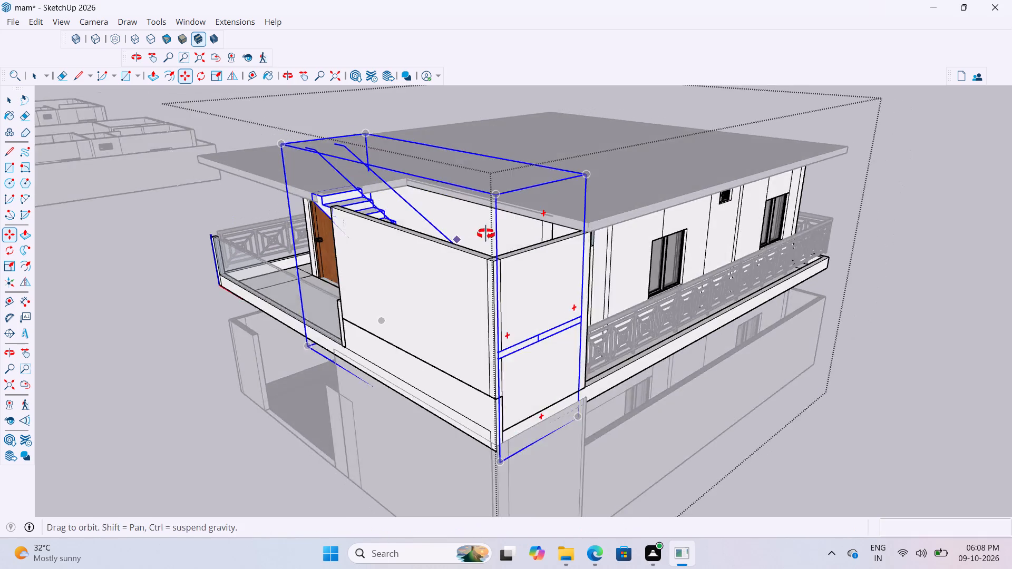
middle_click_drag(486, 234, 496, 234)
scroll(403, 197, "up", 3)
key("space")
key("space")
scroll(579, 198, "down", 4)
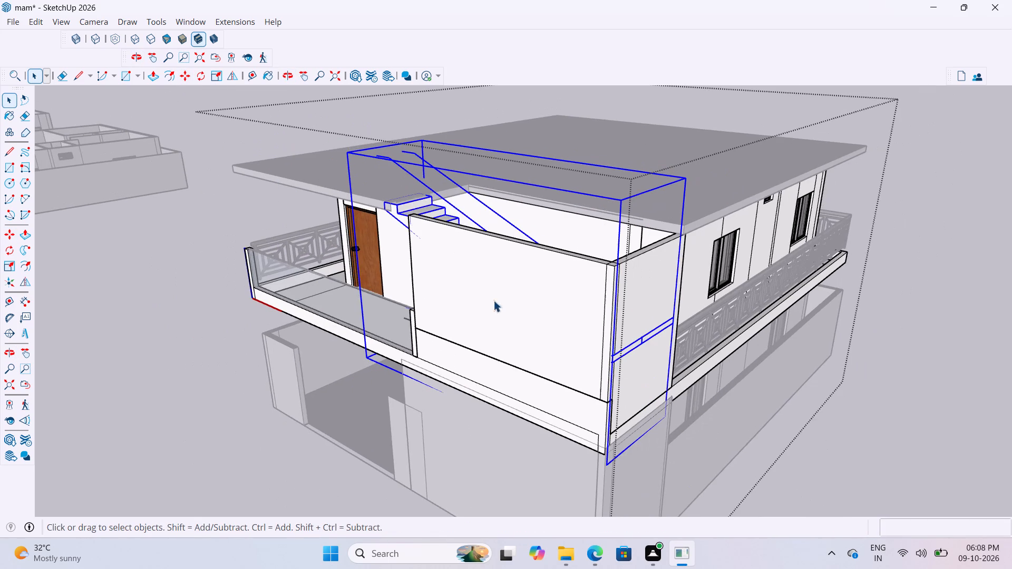
left_click(155, 429)
Examine from above how the staircase's top step meets the roof slab's edge and the stairwell opening.
scroll(505, 201, "up", 3)
middle_click_drag(414, 201, 476, 221)
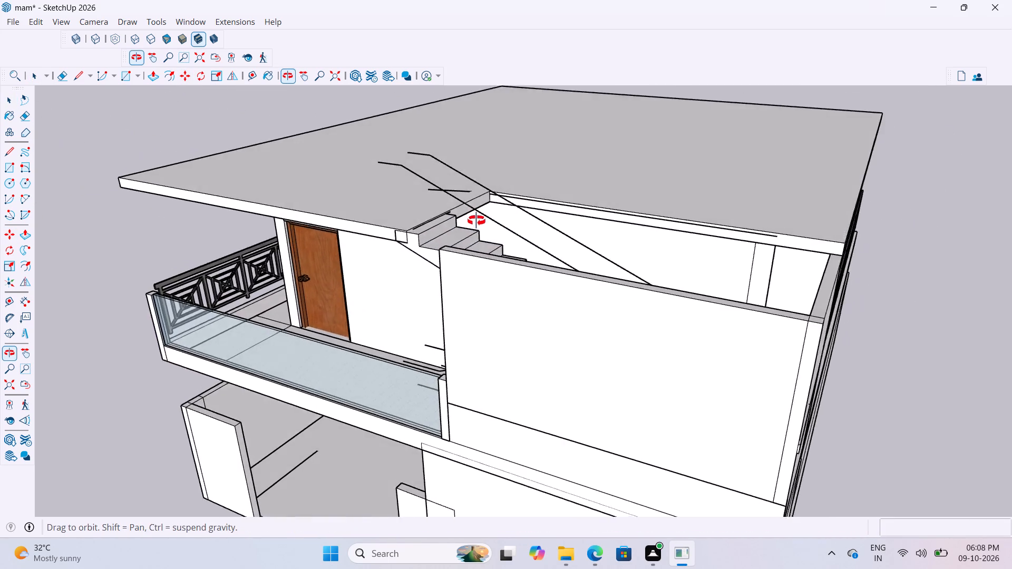
middle_click_drag(476, 221, 477, 226)
scroll(452, 237, "up", 13)
middle_click_drag(562, 290, 346, 342)
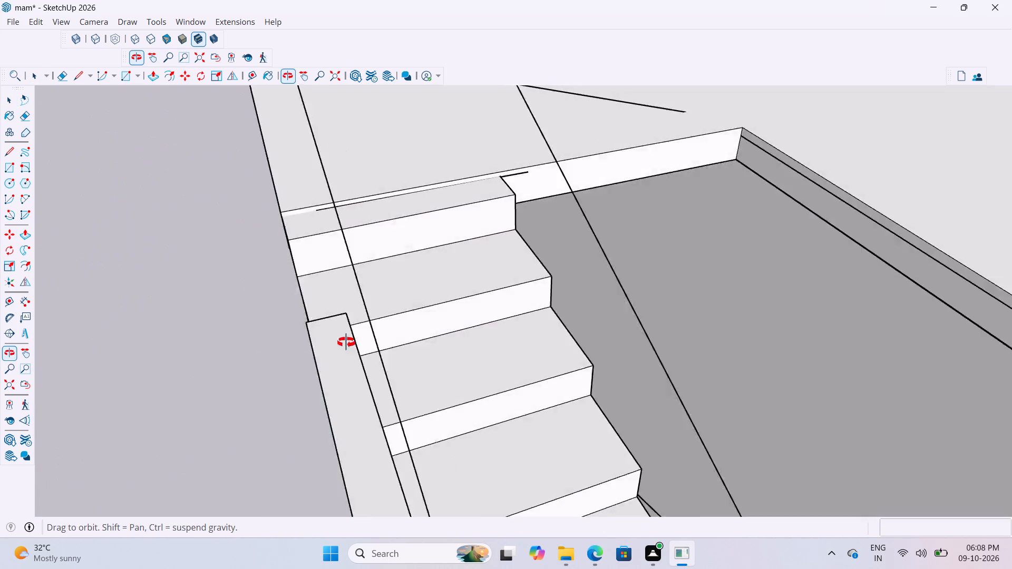
middle_click_drag(346, 342, 228, 323)
scroll(540, 241, "down", 1)
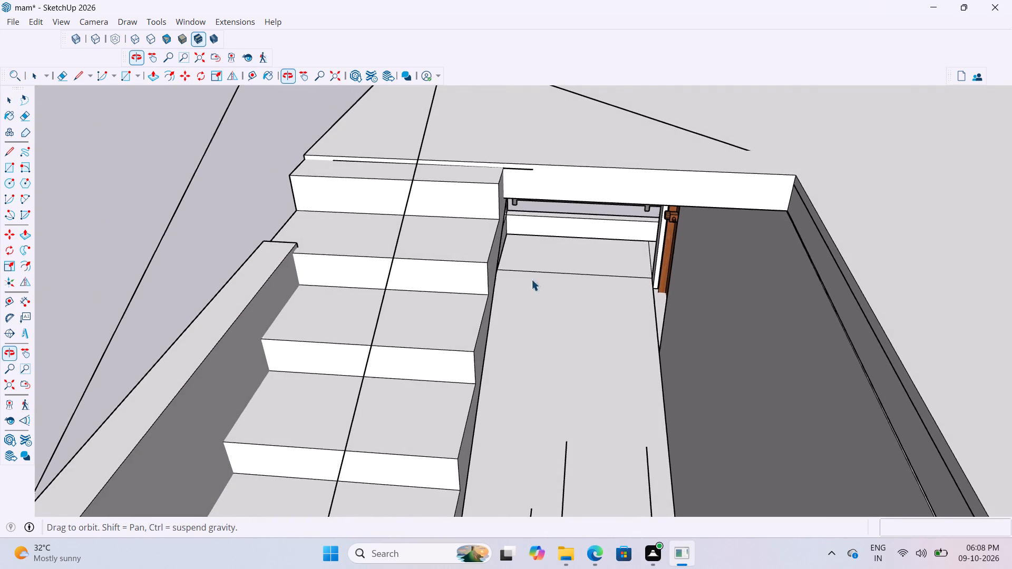
scroll(531, 279, "down", 9)
middle_click_drag(364, 279, 374, 271)
scroll(378, 272, "up", 5)
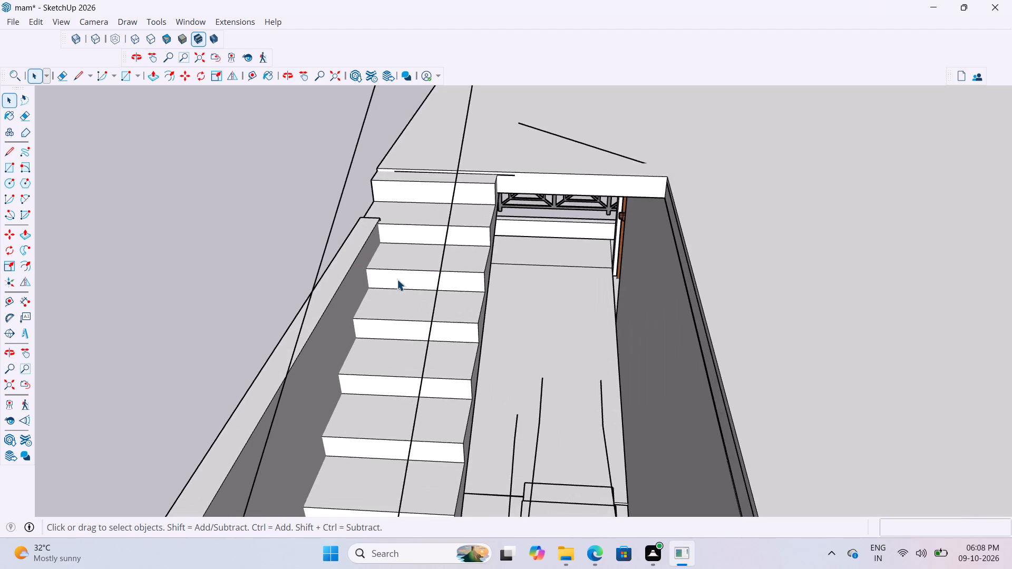
left_click(397, 279)
triple_click(449, 335)
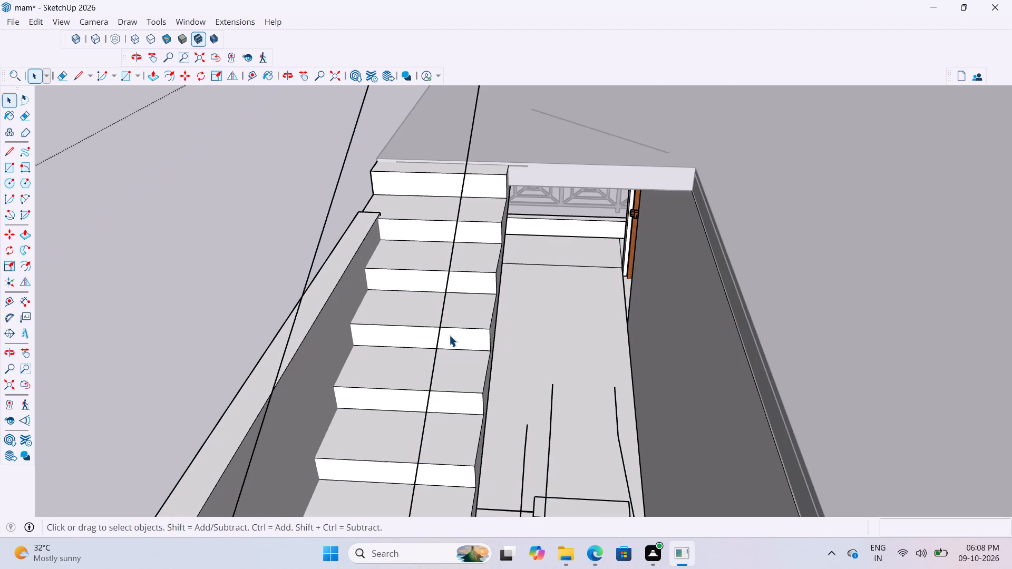
left_click(451, 335)
scroll(520, 380, "down", 9)
left_click(312, 318)
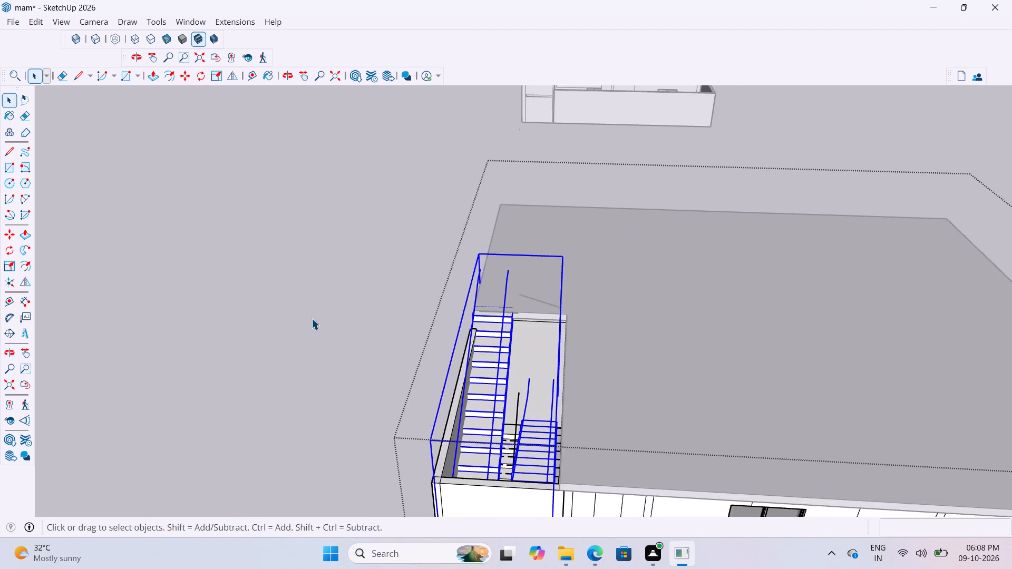
Examine the top step's junction with the roof slab and the stairwell side wall from the balcony side.
scroll(504, 395, "up", 7)
middle_click_drag(462, 346, 596, 331)
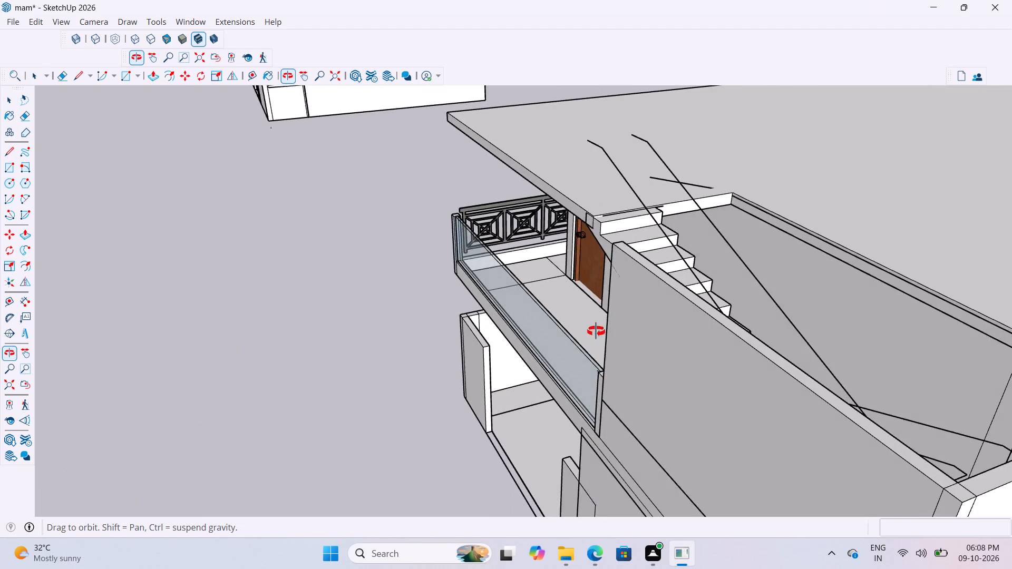
middle_click_drag(596, 331, 652, 328)
scroll(688, 364, "up", 6)
middle_click_drag(681, 310, 822, 349)
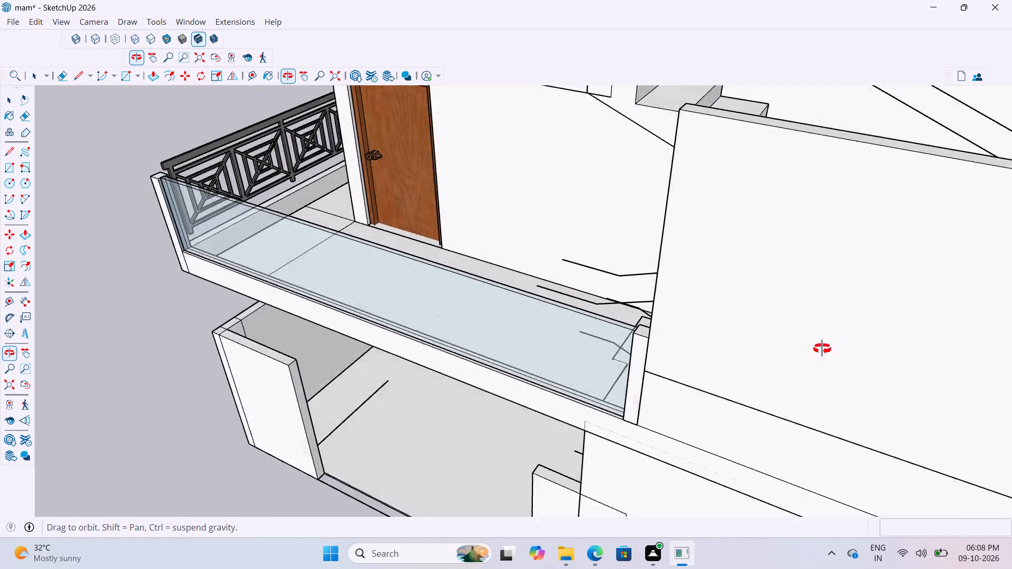
middle_click_drag(822, 349, 735, 392)
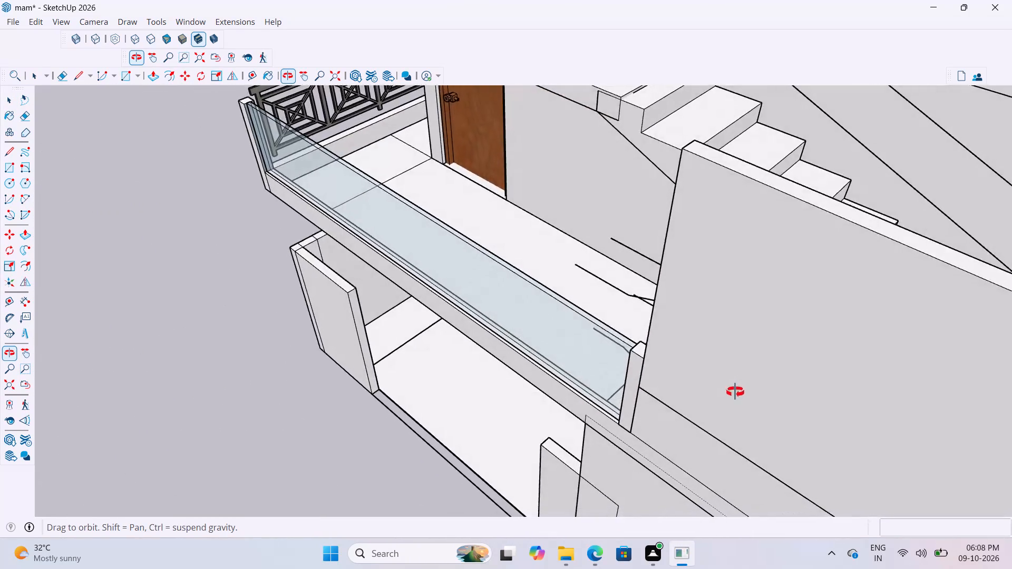
middle_click_drag(735, 392, 364, 351)
scroll(490, 297, "up", 7)
middle_click_drag(491, 297, 749, 335)
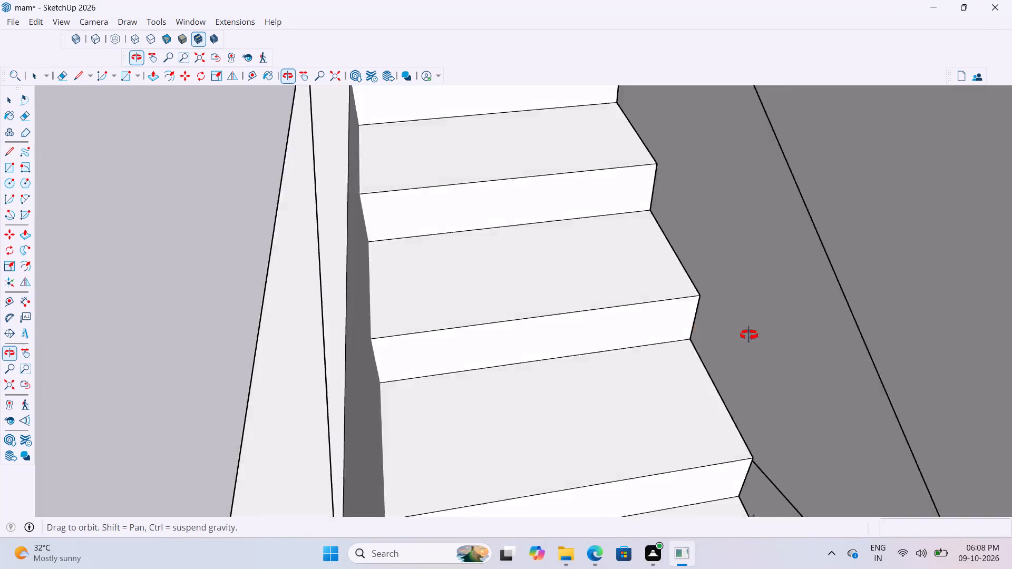
middle_click_drag(749, 335, 928, 322)
scroll(844, 324, "down", 4)
scroll(573, 333, "down", 5)
middle_click_drag(567, 348, 808, 343)
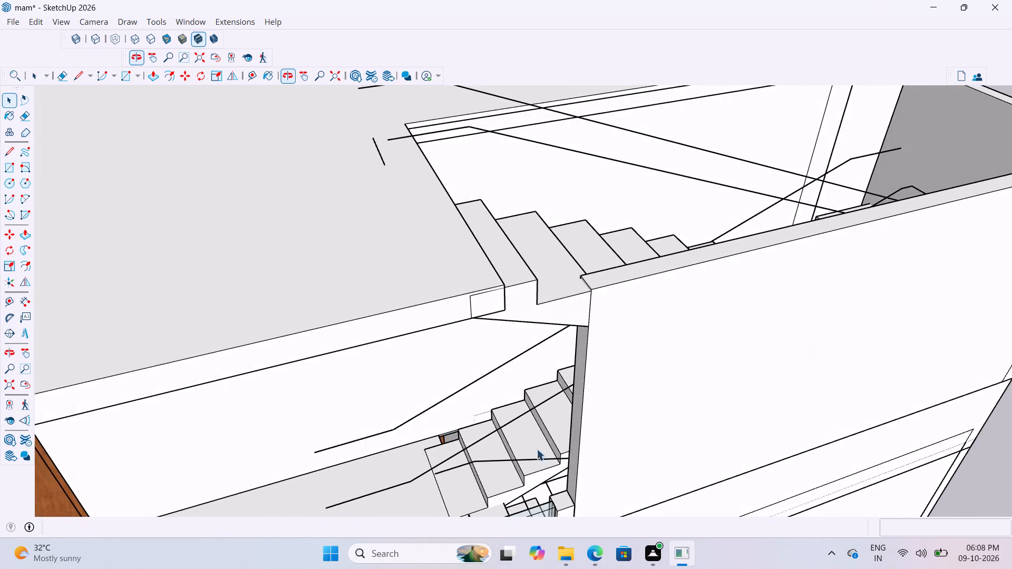
scroll(519, 511, "up", 3)
scroll(674, 316, "down", 4)
scroll(611, 269, "up", 2)
double_click(561, 207)
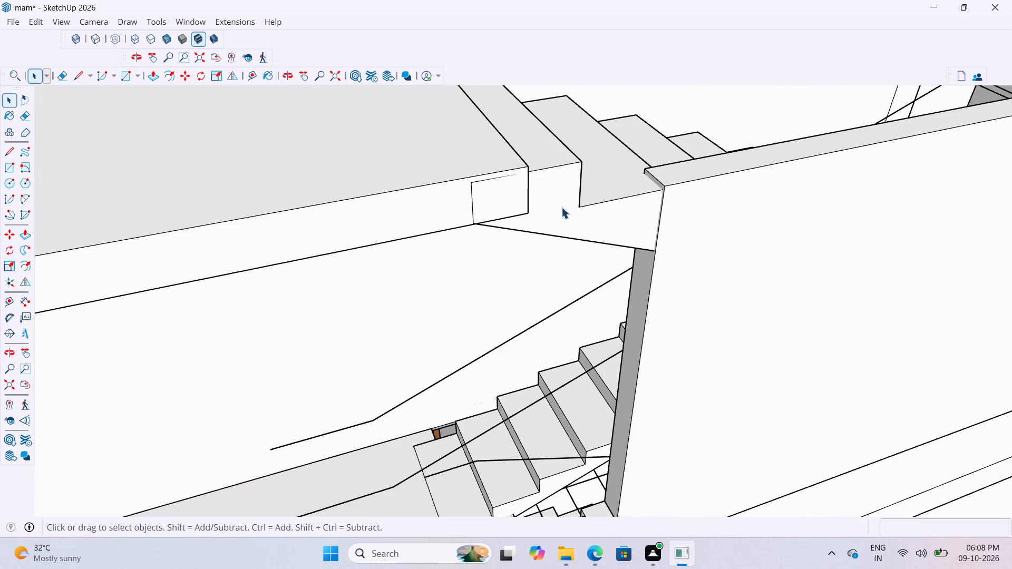
scroll(540, 241, "up", 1)
scroll(539, 262, "down", 9)
scroll(556, 312, "down", 5)
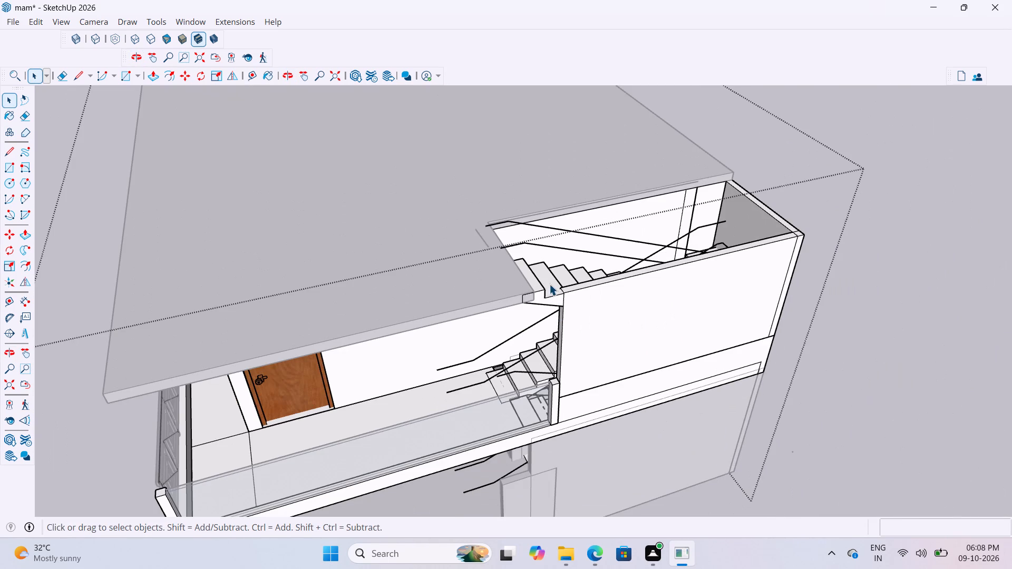
scroll(532, 309, "down", 4)
left_click(804, 384)
scroll(585, 328, "up", 7)
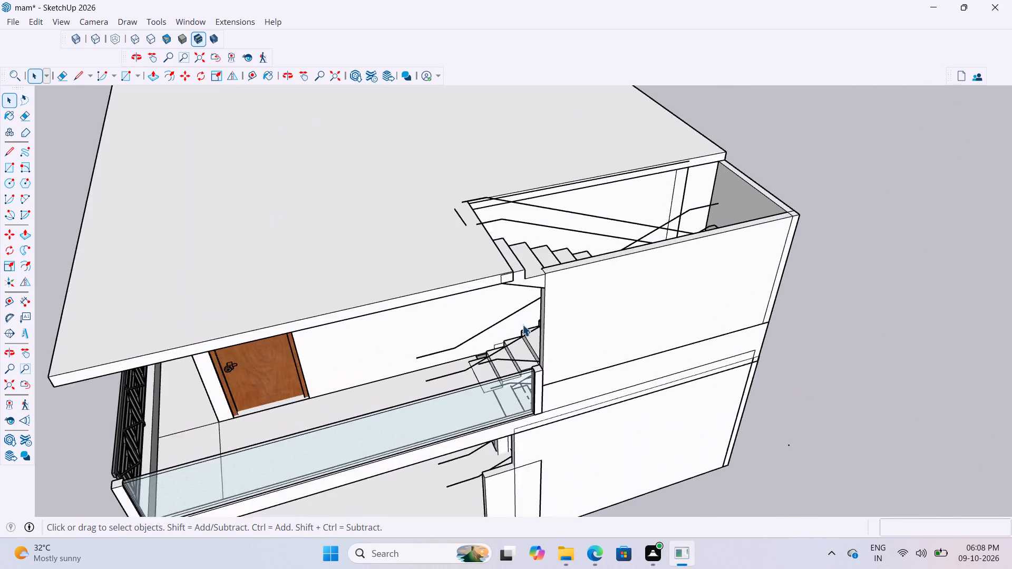
scroll(522, 325, "up", 6)
middle_click_drag(580, 348, 498, 329)
scroll(508, 361, "down", 3)
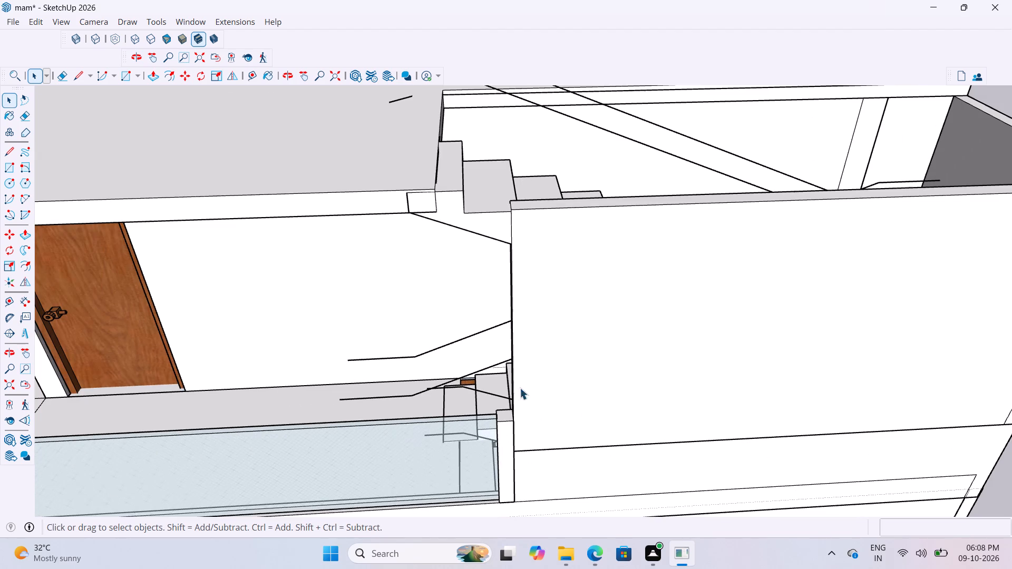
middle_click_drag(524, 291, 303, 306)
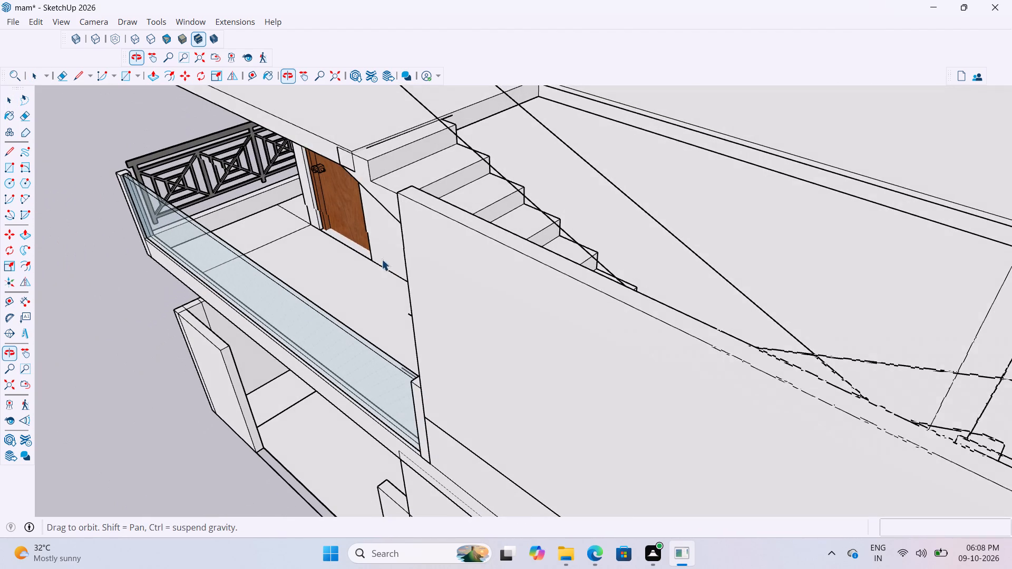
scroll(455, 213, "down", 9)
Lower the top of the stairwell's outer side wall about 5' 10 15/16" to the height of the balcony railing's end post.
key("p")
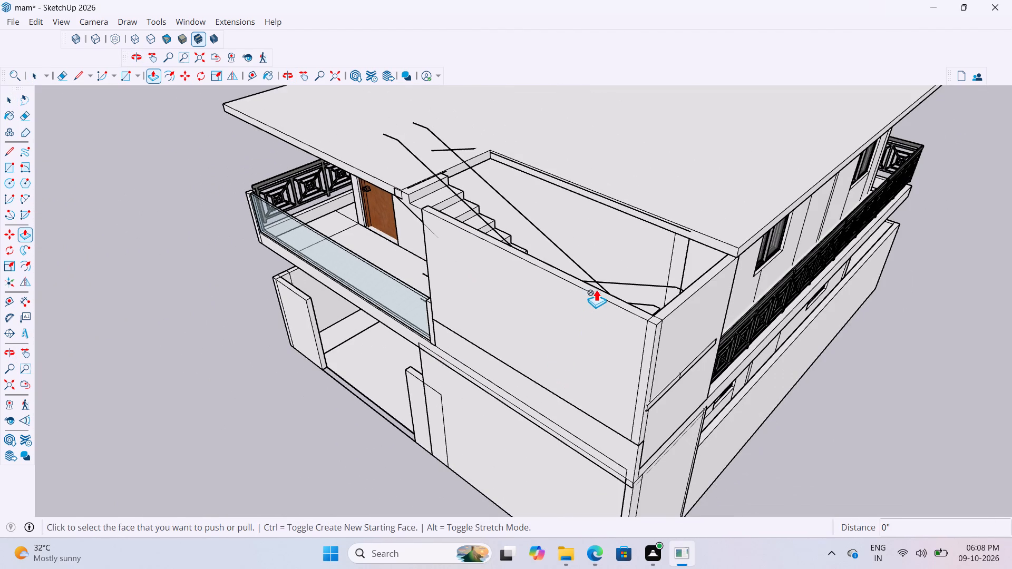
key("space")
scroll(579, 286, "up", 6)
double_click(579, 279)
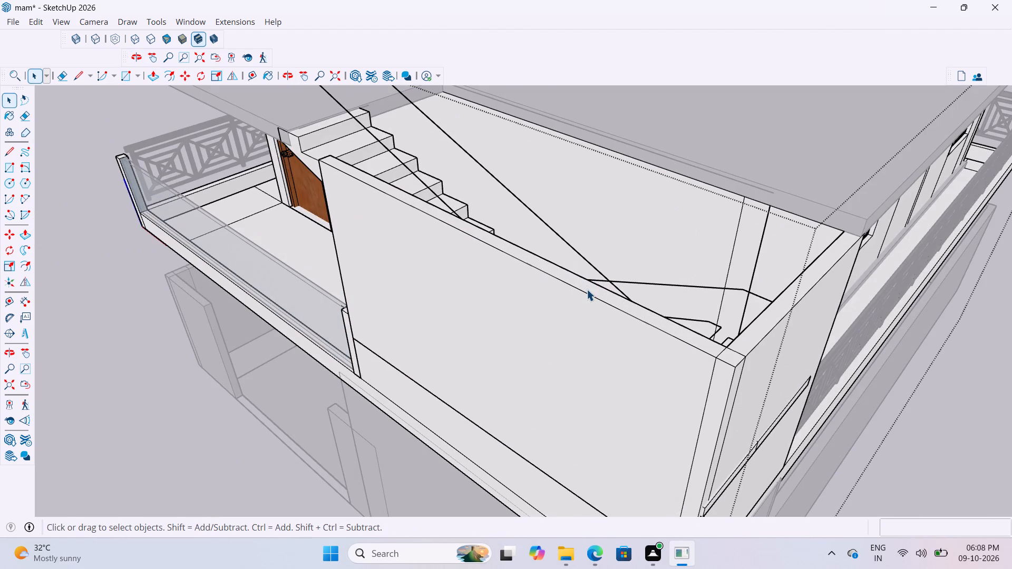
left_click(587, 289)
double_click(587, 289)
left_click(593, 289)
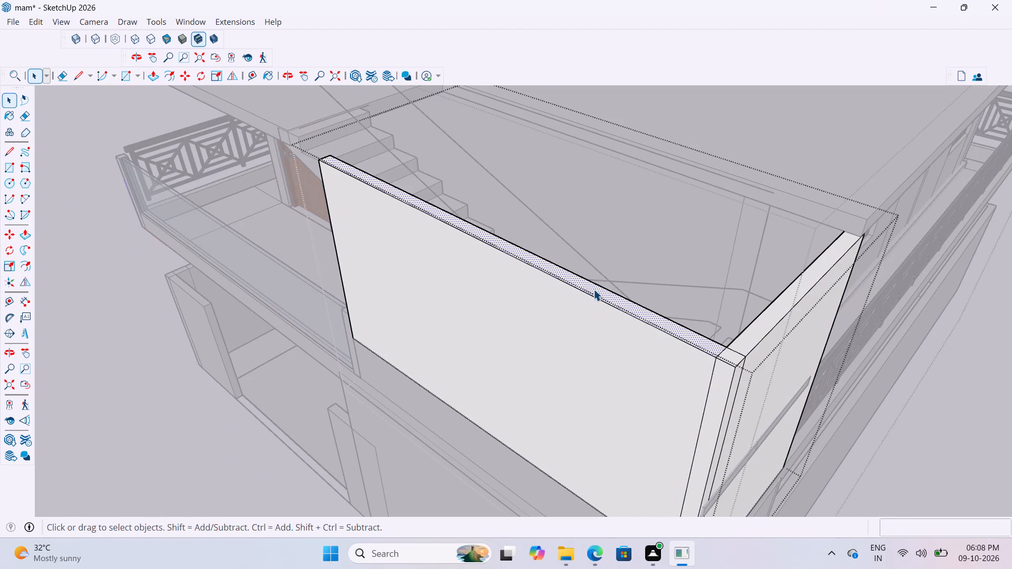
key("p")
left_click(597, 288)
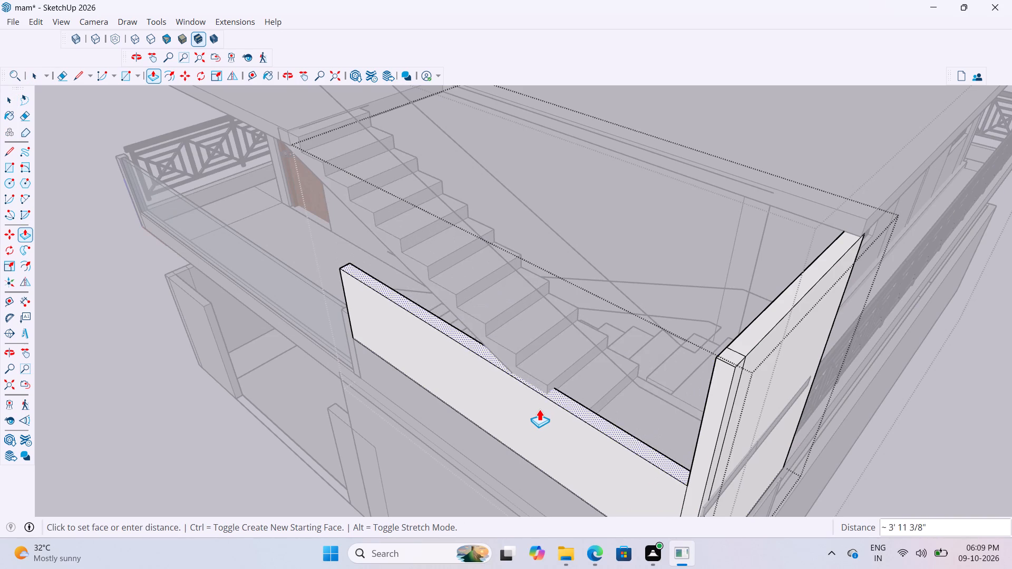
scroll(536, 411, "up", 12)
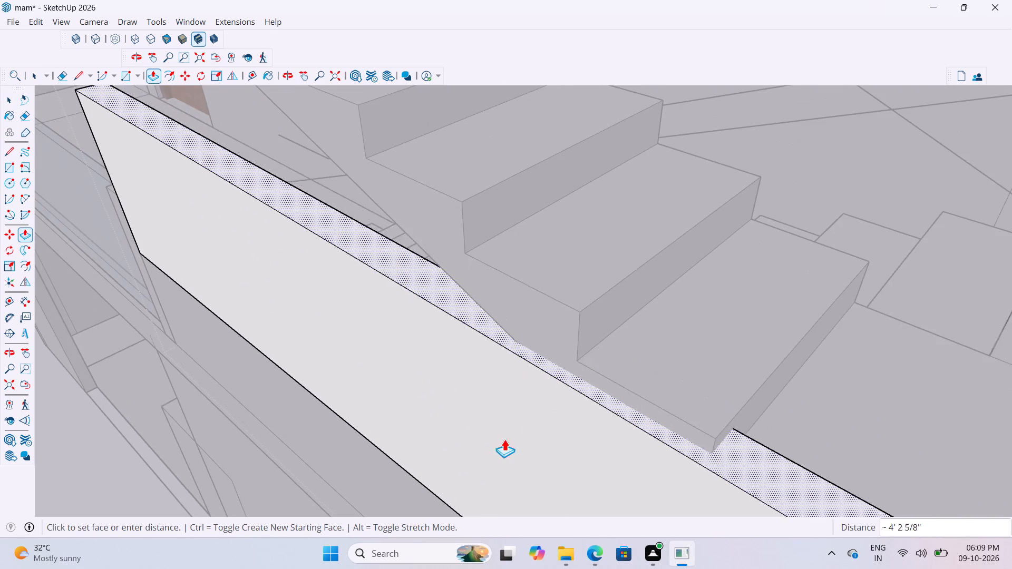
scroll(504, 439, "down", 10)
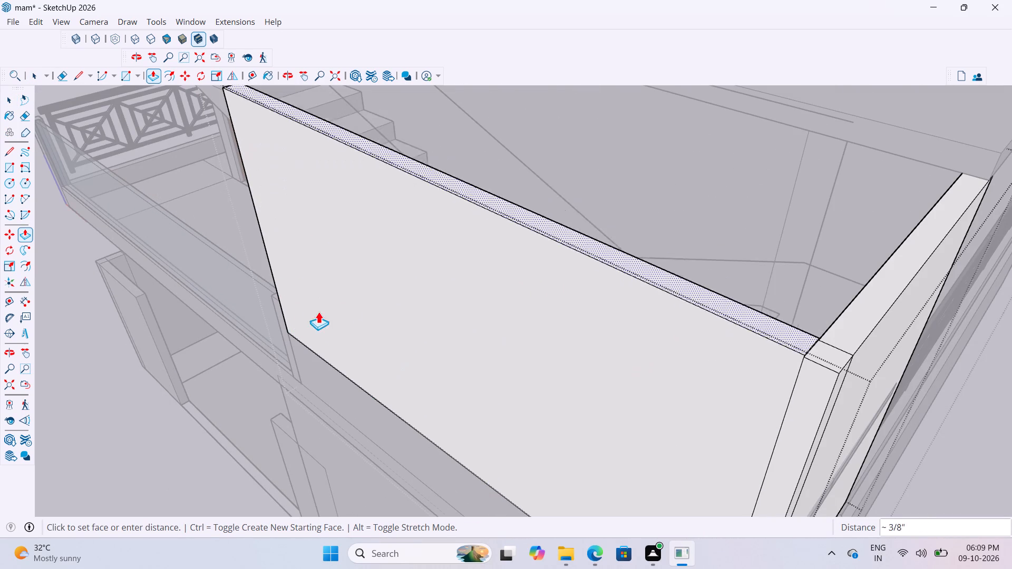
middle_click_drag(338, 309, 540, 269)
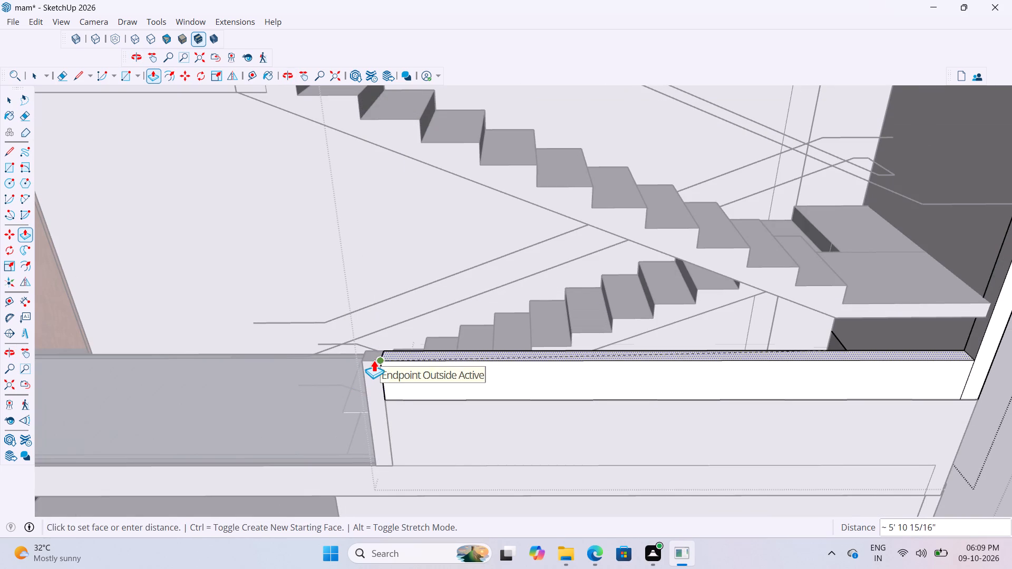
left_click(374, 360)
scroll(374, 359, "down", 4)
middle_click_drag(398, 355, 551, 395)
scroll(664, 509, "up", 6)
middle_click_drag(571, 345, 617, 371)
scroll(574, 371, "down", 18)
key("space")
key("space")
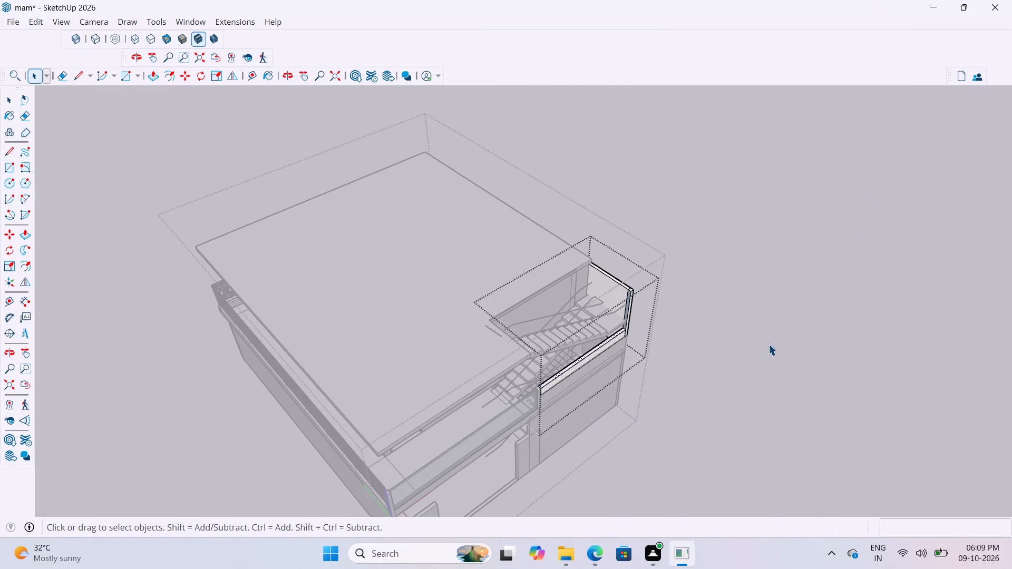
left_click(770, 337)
Move the staircase about 2 1/2" sideways from the landing's corner to close the gap against the stairwell's inner wall.
scroll(621, 350, "up", 15)
middle_click_drag(628, 288, 644, 288)
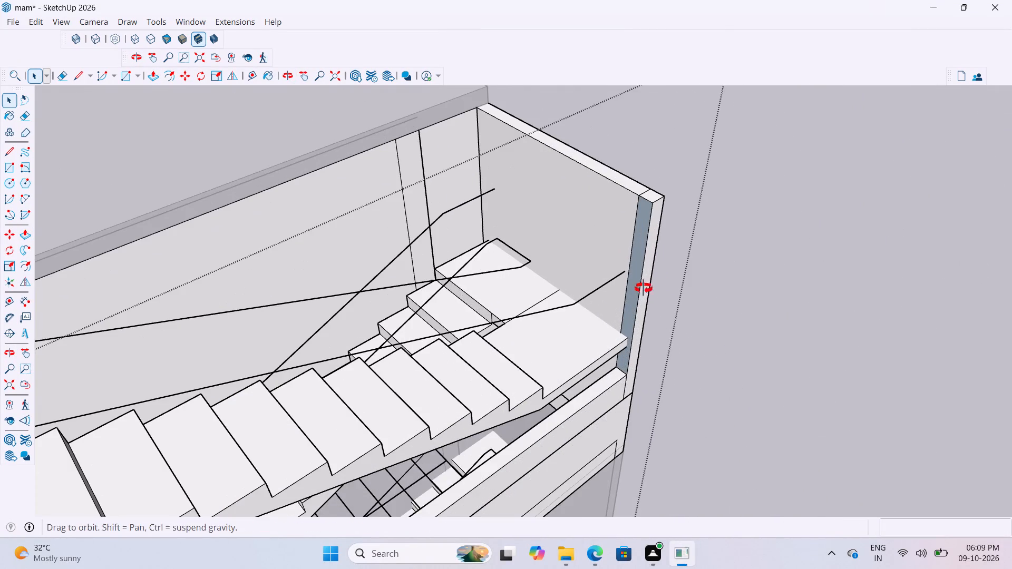
middle_click_drag(644, 288, 663, 288)
scroll(648, 322, "up", 10)
scroll(657, 366, "down", 4)
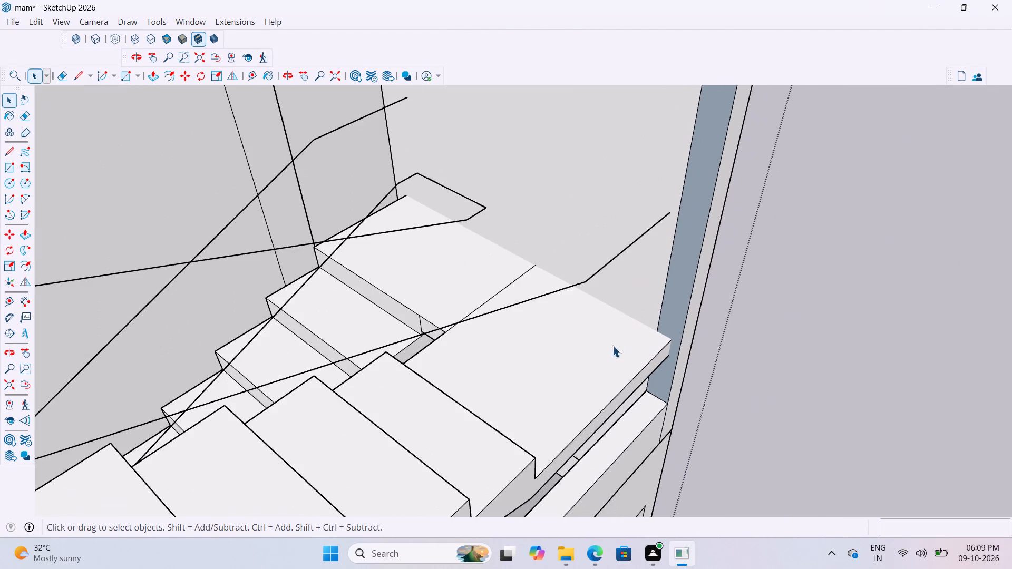
middle_click_drag(617, 346, 820, 358)
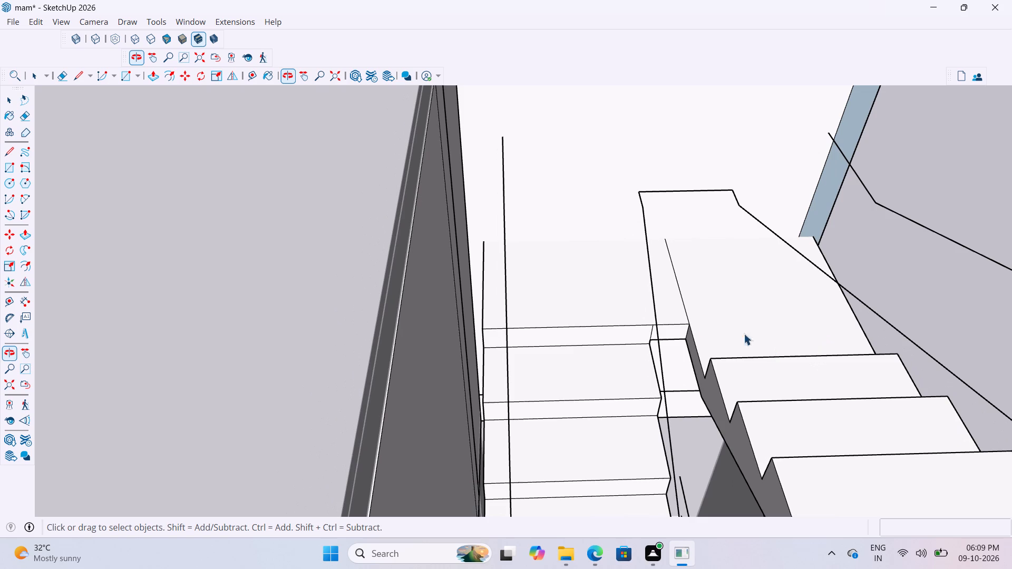
left_click(609, 288)
key("m")
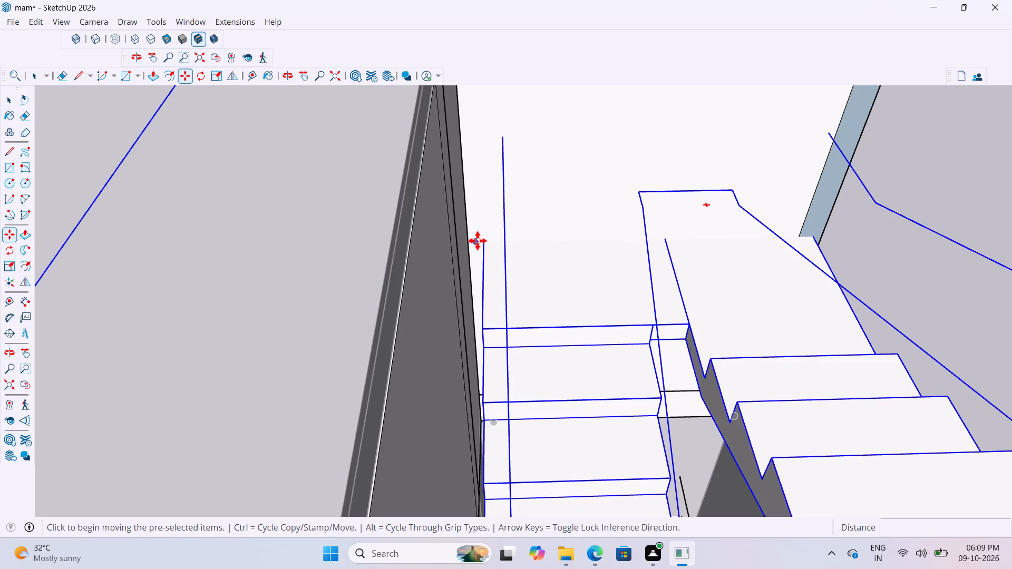
left_click(484, 241)
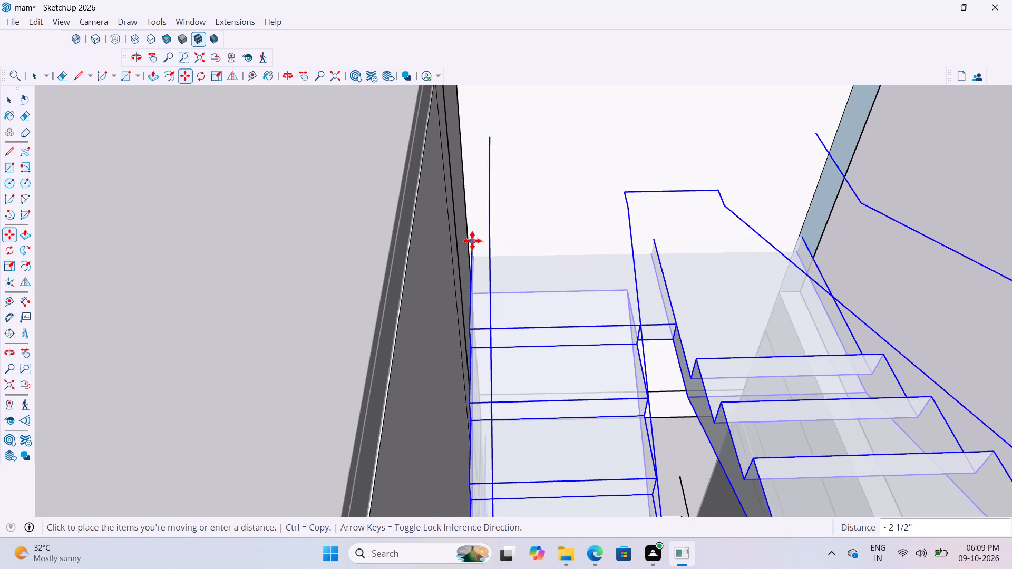
left_click(469, 241)
scroll(388, 282, "down", 9)
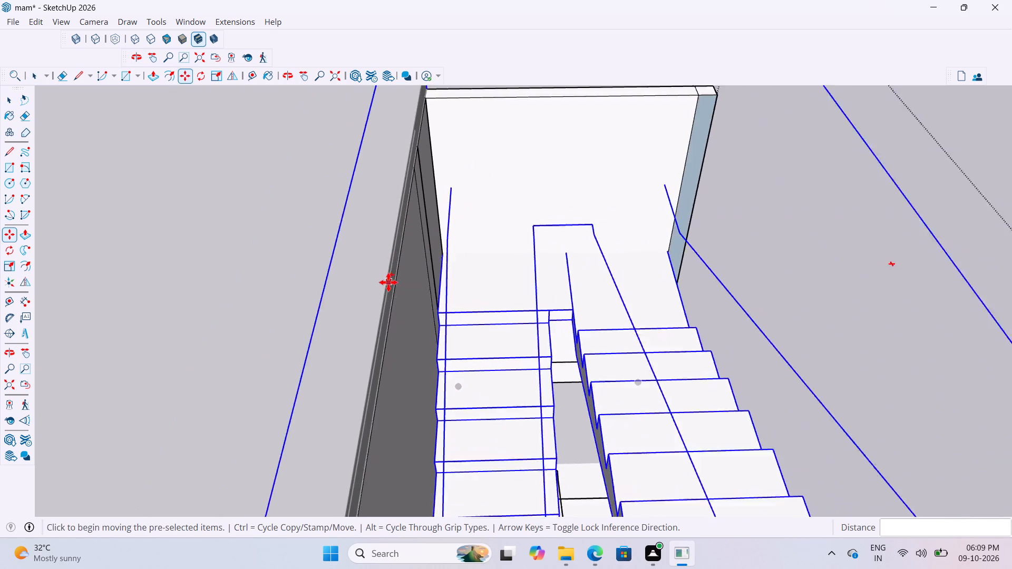
scroll(388, 282, "down", 5)
middle_click_drag(566, 294, 430, 283)
scroll(561, 292, "up", 1)
key("space")
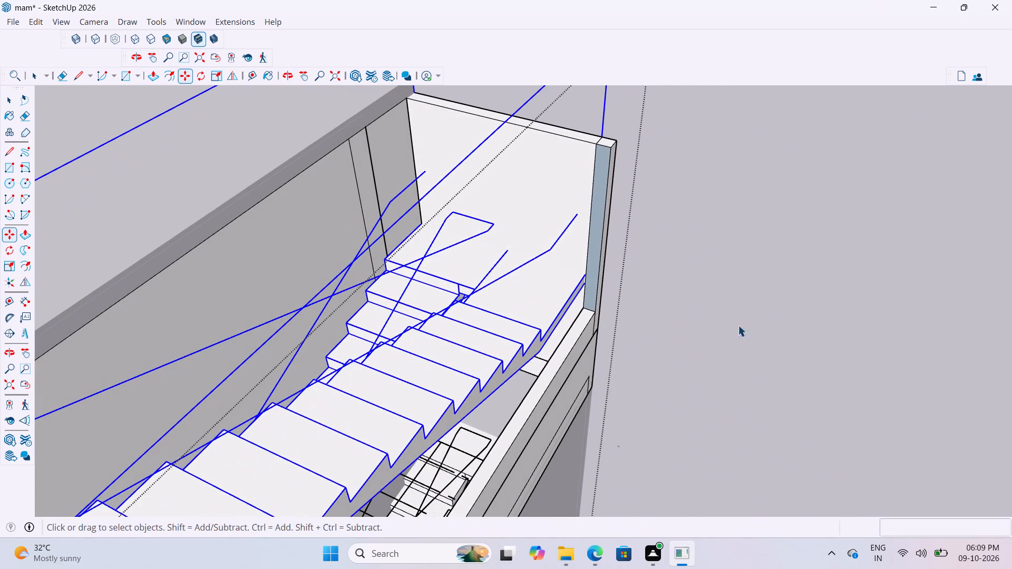
left_click(751, 309)
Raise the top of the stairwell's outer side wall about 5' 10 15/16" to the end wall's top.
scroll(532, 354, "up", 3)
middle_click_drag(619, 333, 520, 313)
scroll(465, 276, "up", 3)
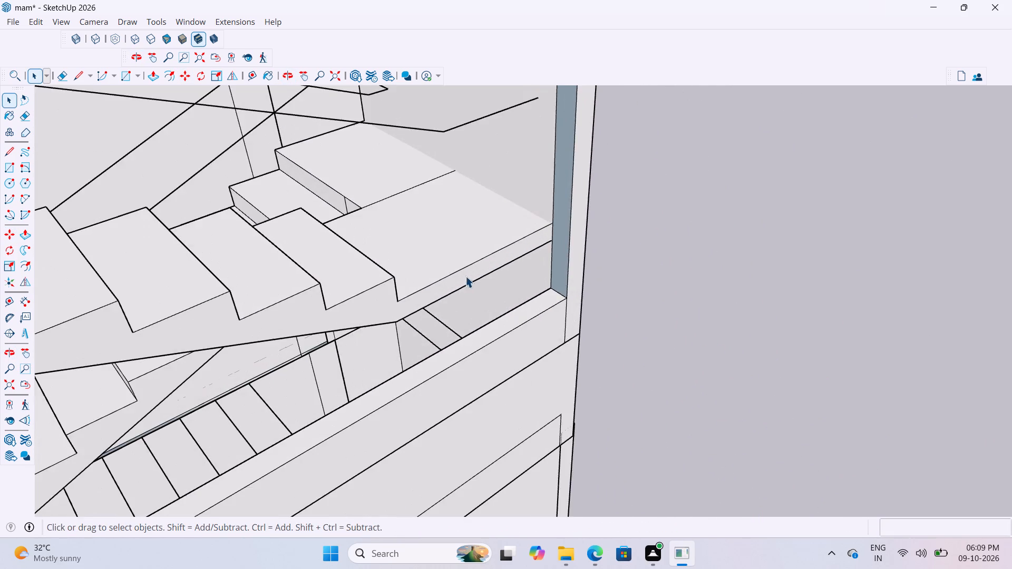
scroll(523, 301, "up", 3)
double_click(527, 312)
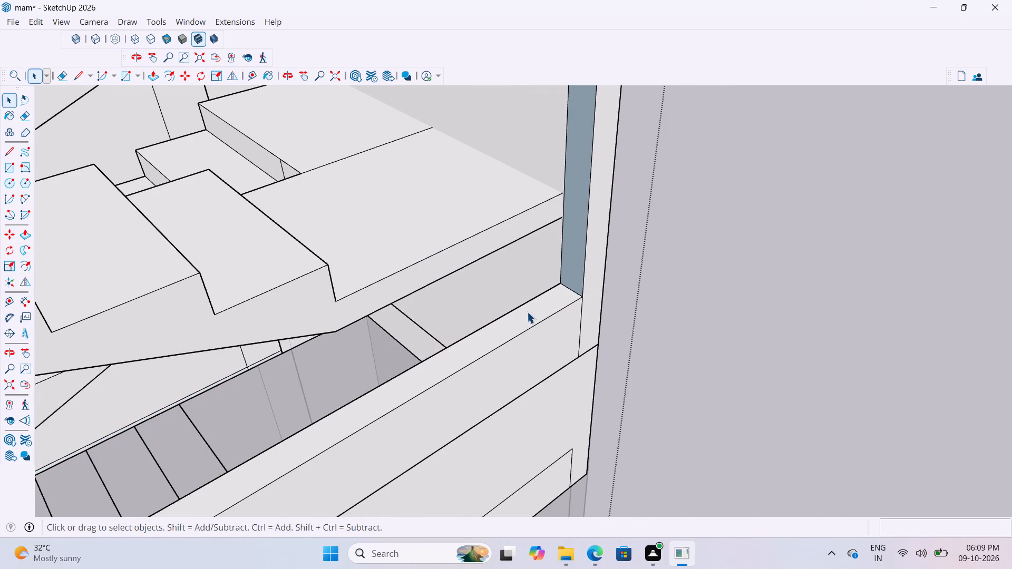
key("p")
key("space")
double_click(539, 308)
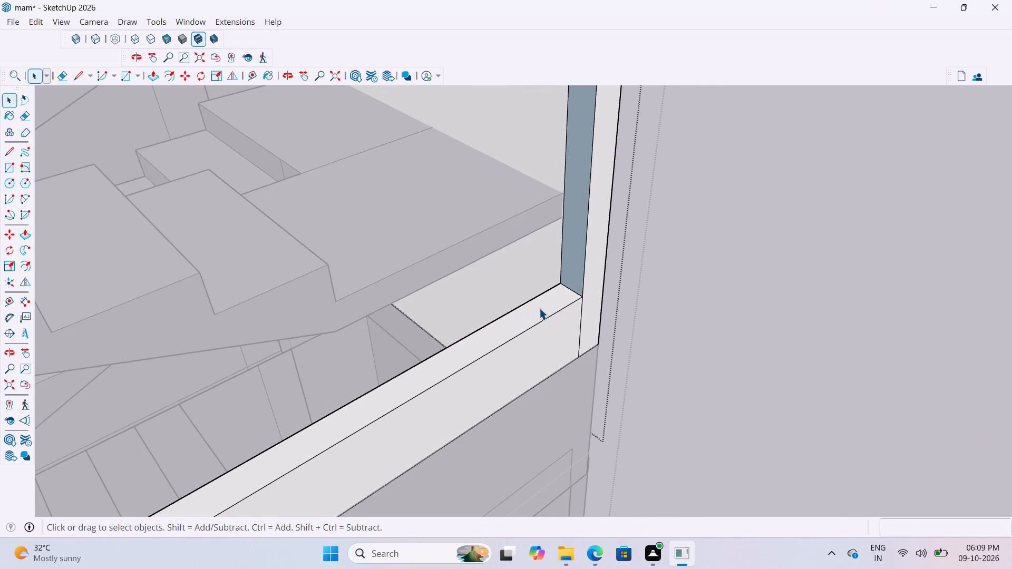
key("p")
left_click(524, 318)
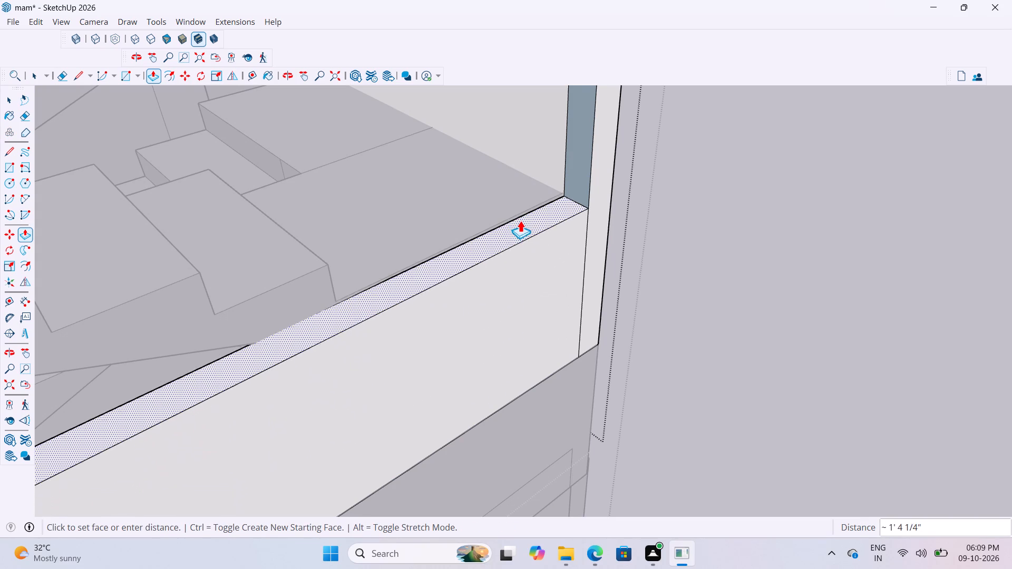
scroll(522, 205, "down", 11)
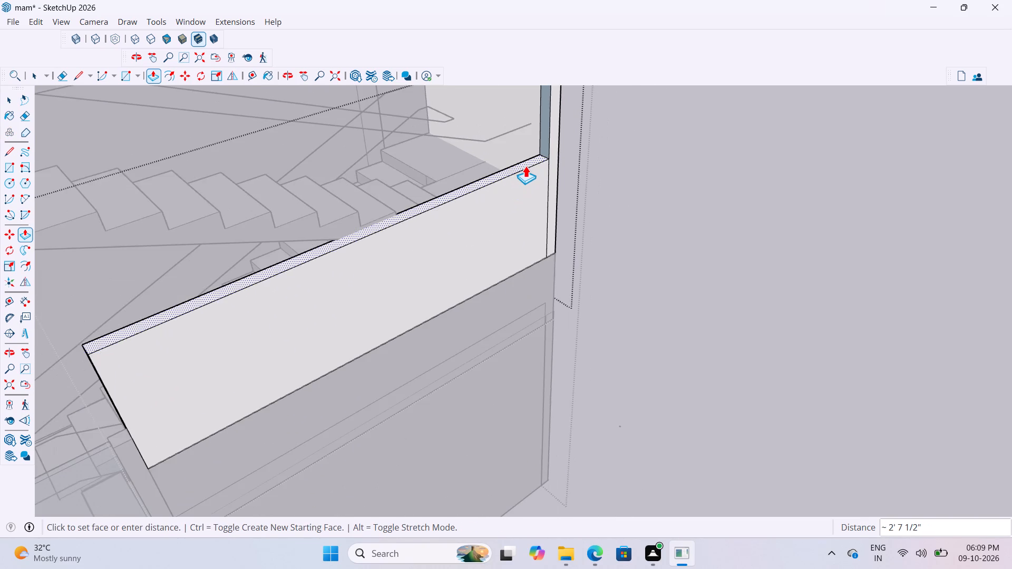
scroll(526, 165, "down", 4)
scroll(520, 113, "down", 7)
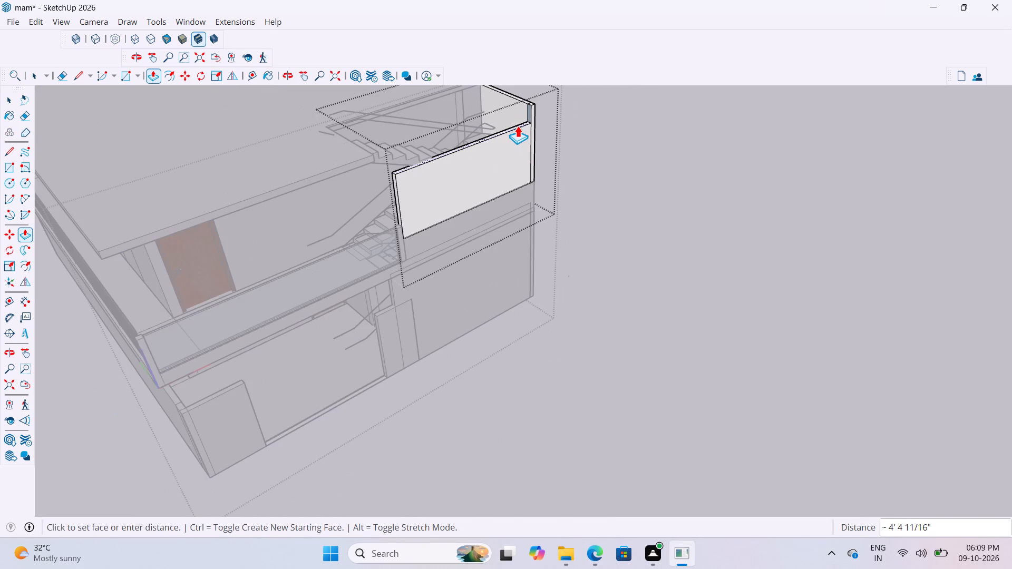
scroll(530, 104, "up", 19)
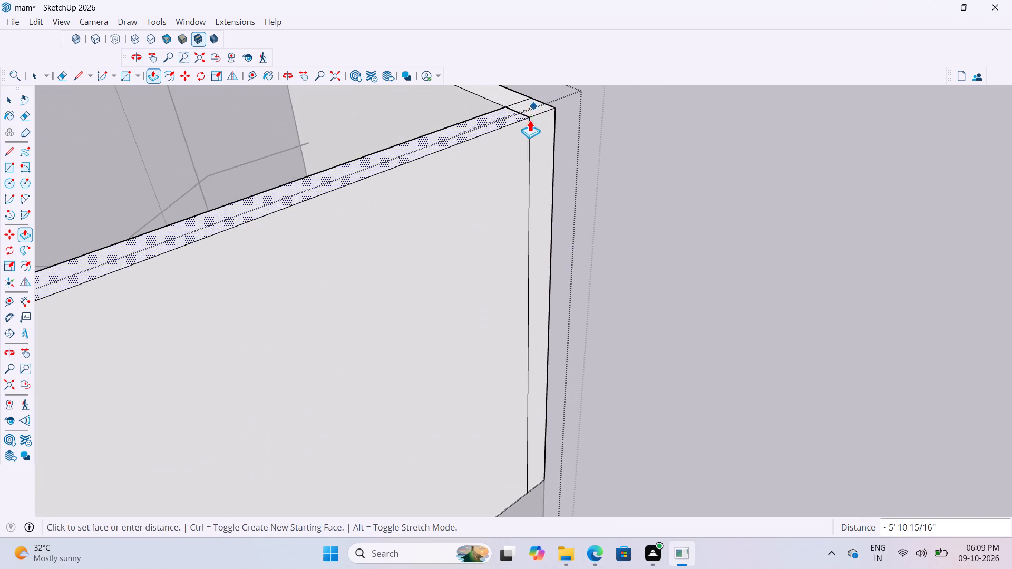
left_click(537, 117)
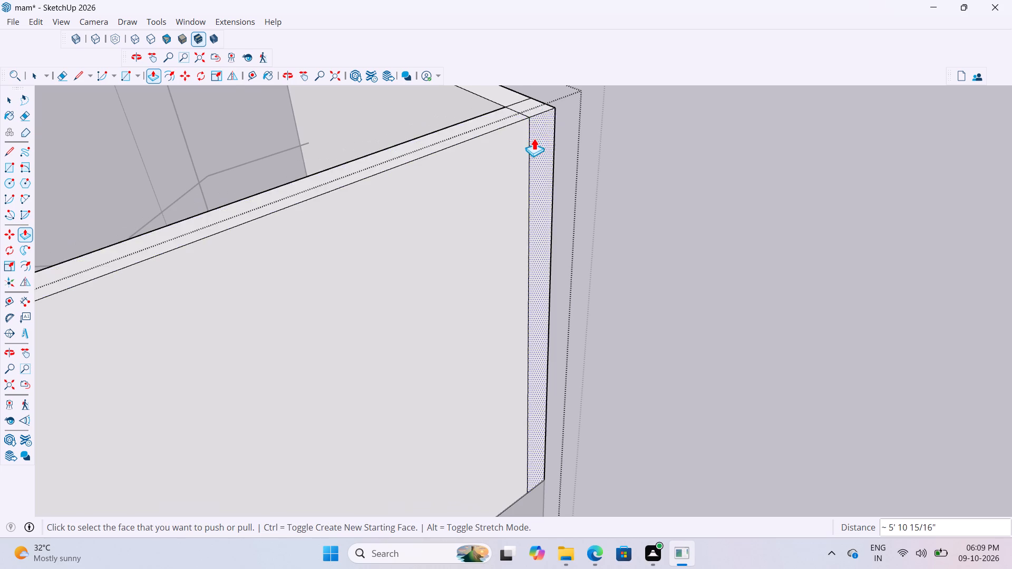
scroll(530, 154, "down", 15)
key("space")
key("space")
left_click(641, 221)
Examine the free end of the stairwell's outer side wall where it meets the top step, roof slab and balcony end post.
scroll(284, 278, "up", 3)
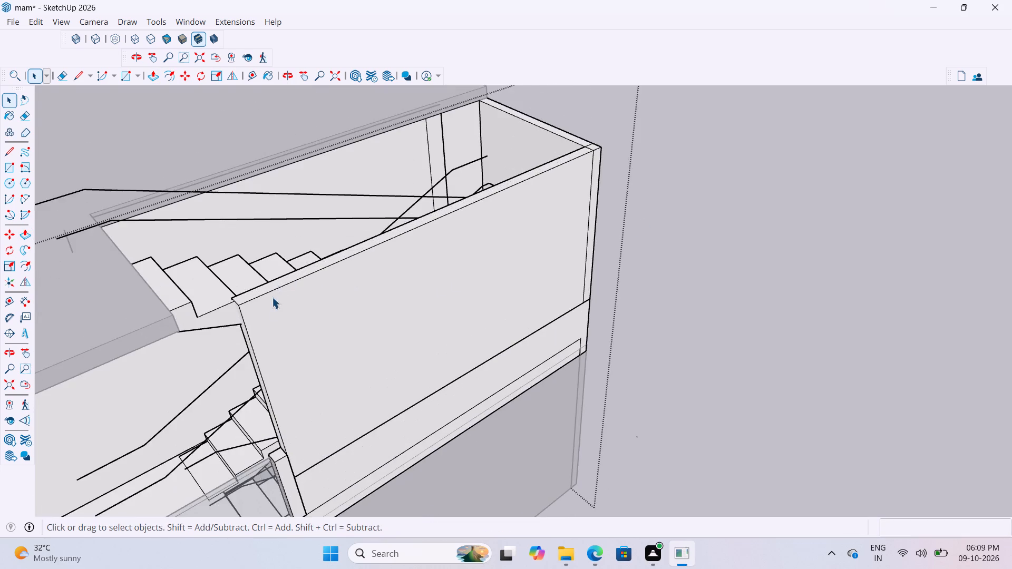
middle_click_drag(262, 296, 202, 245)
scroll(169, 217, "up", 7)
middle_click_drag(202, 228, 307, 274)
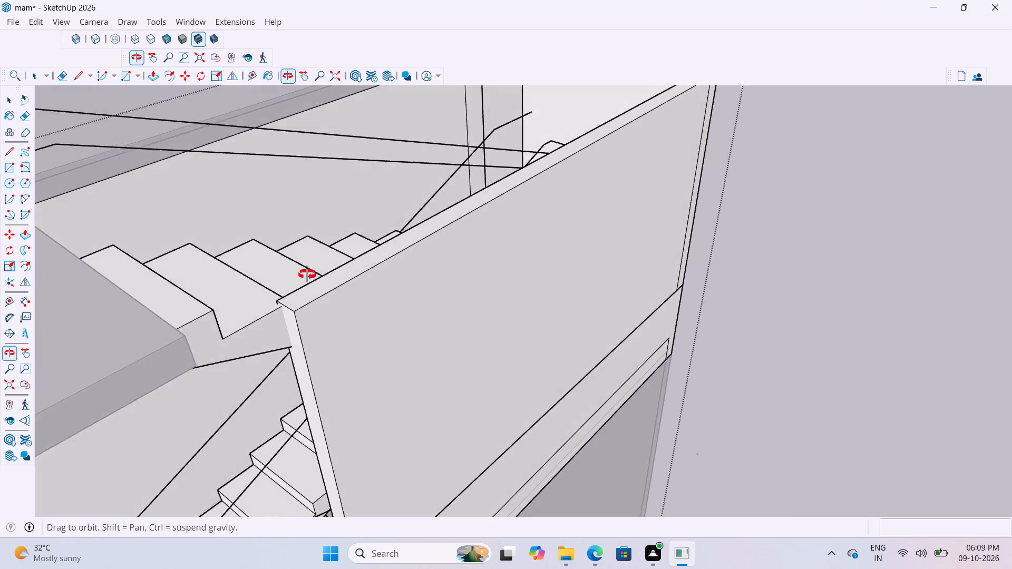
middle_click_drag(307, 274, 311, 278)
scroll(216, 333, "up", 7)
middle_click_drag(326, 299, 440, 305)
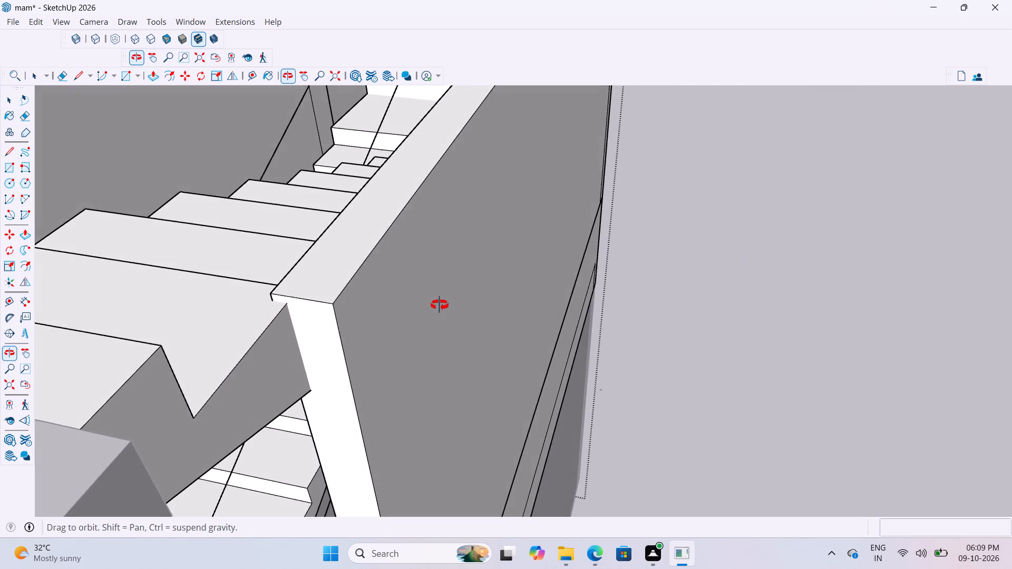
middle_click_drag(440, 305, 458, 305)
scroll(420, 322, "down", 17)
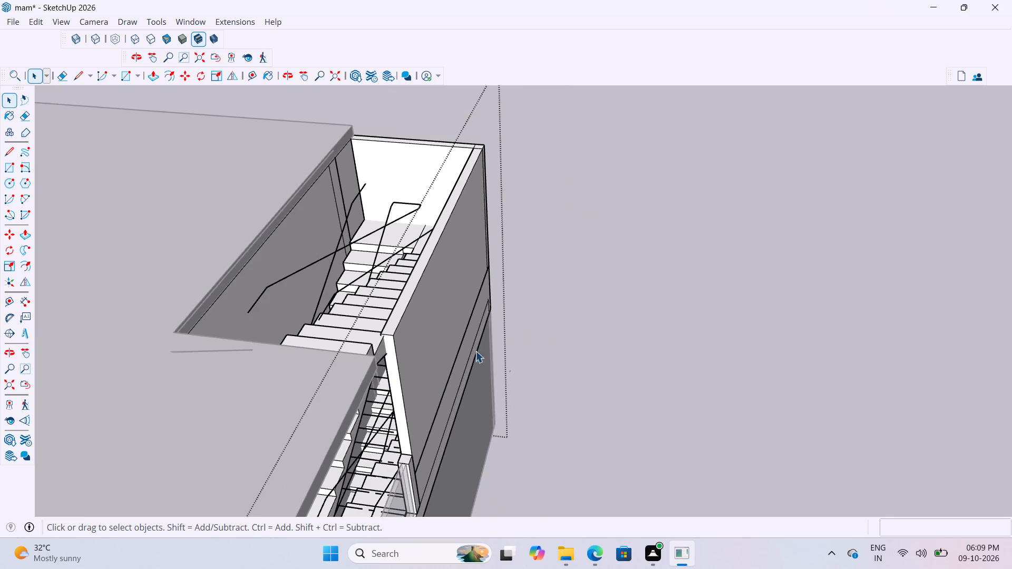
middle_click_drag(440, 347, 92, 335)
scroll(233, 311, "up", 10)
scroll(351, 291, "down", 1)
middle_click_drag(385, 342, 404, 352)
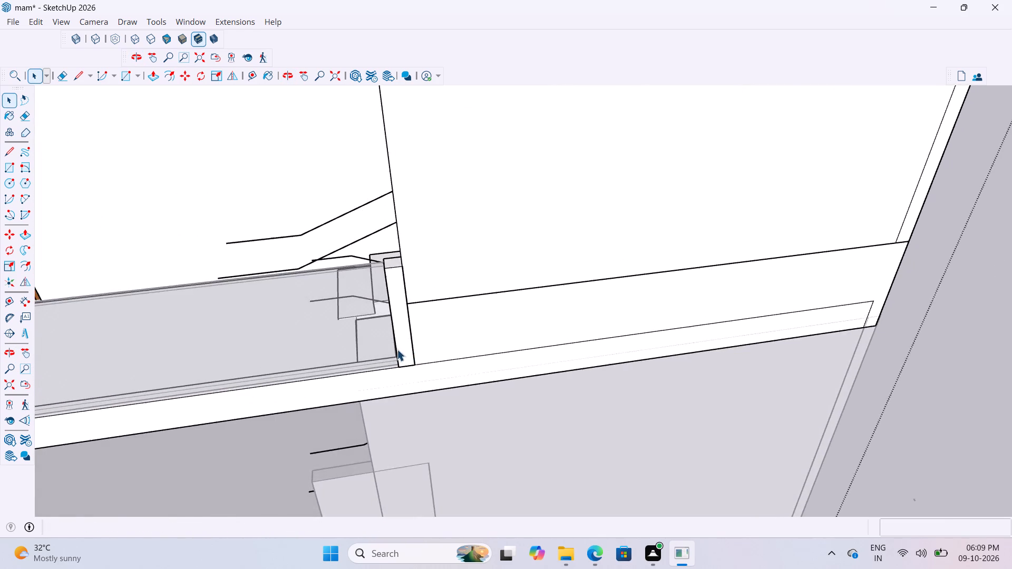
scroll(397, 349, "down", 8)
scroll(392, 292, "up", 15)
middle_click_drag(438, 333, 445, 336)
scroll(444, 350, "down", 16)
scroll(461, 359, "down", 5)
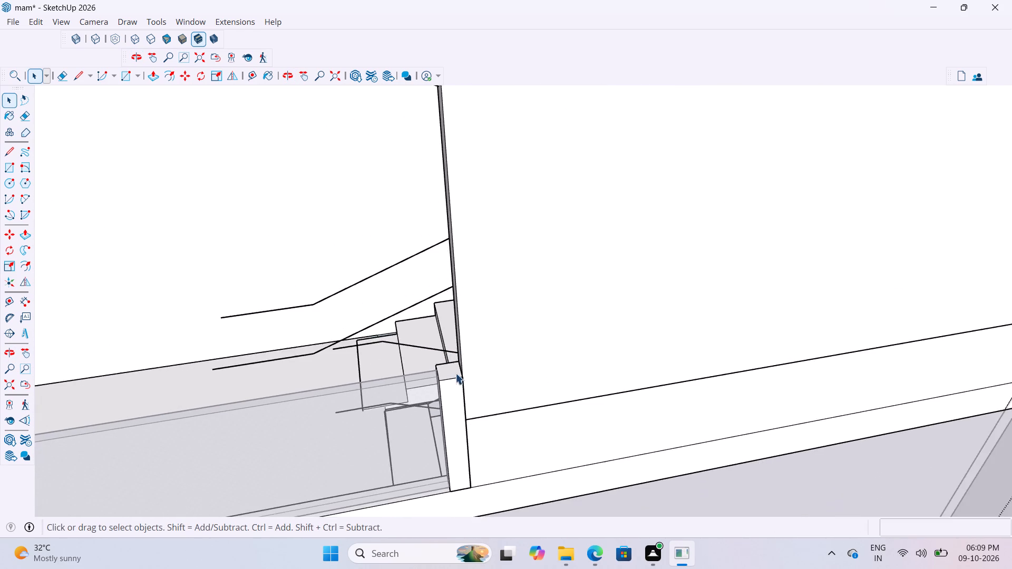
middle_click_drag(451, 349, 495, 342)
scroll(507, 337, "up", 3)
scroll(545, 389, "down", 10)
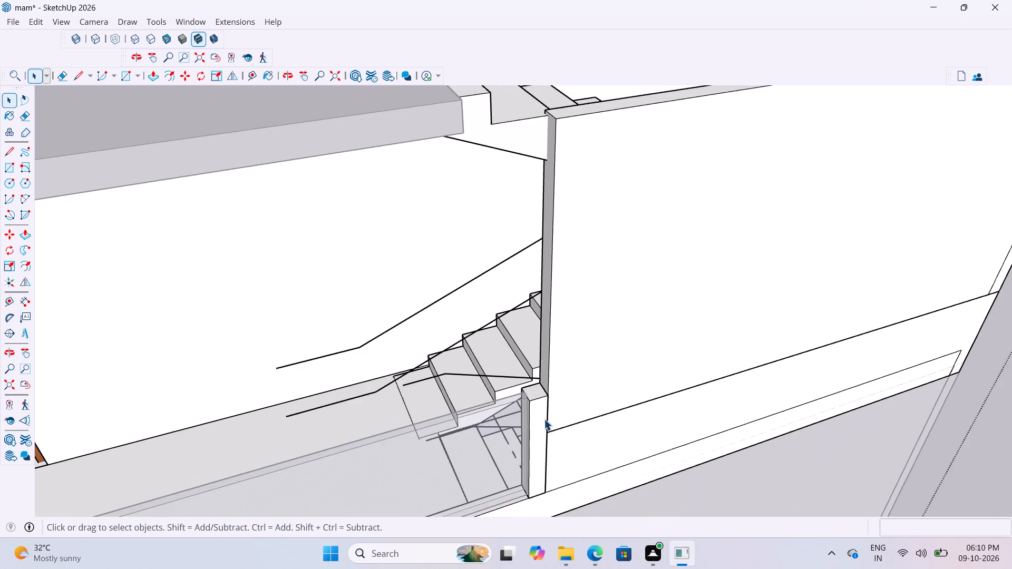
scroll(544, 419, "down", 6)
scroll(552, 337, "up", 10)
Push/pull the narrow end face of the stairwell's outer side wall toward the roof slab beside the top step.
key("p")
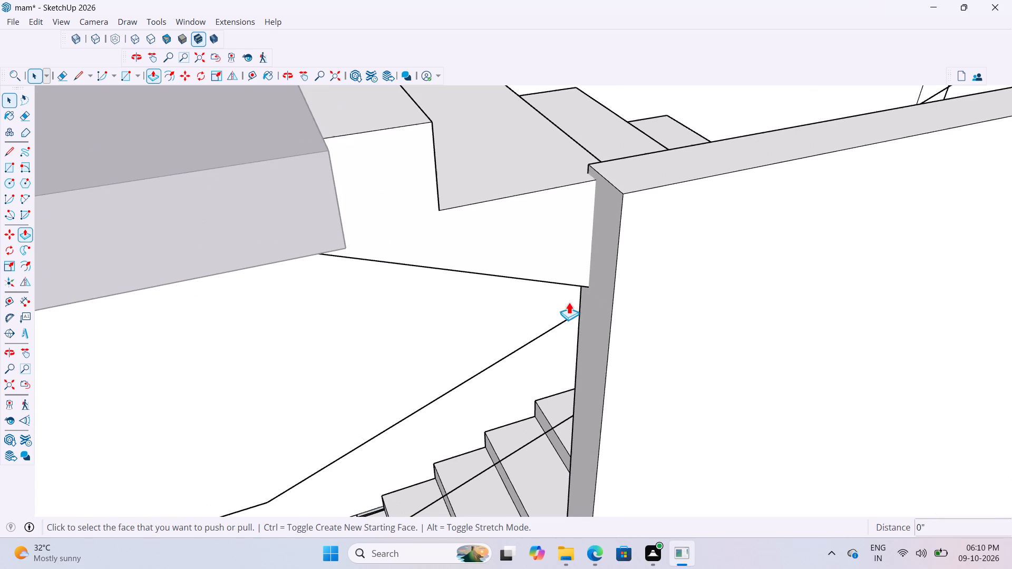
key("space")
key("space")
triple_click(605, 273)
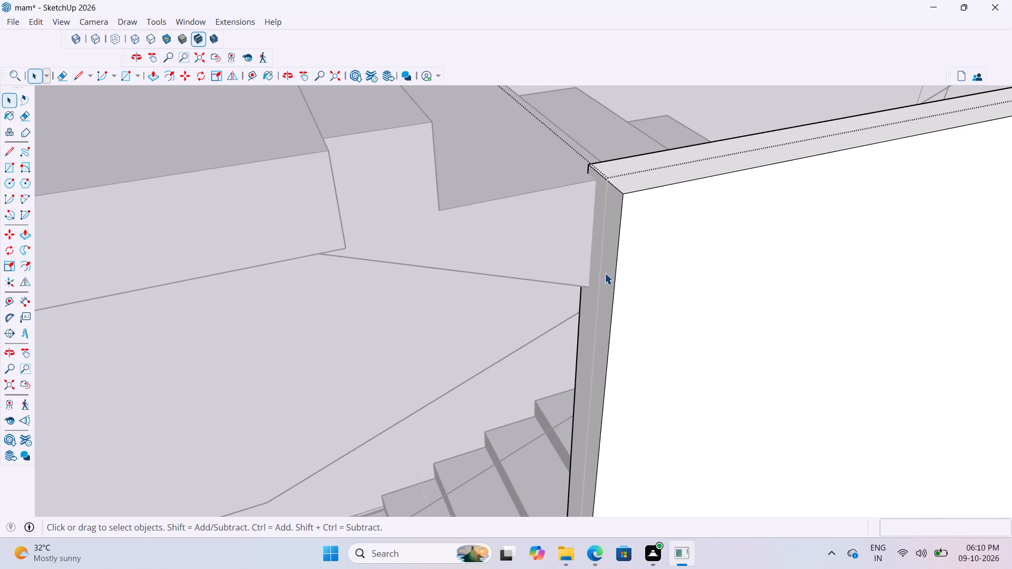
double_click(605, 273)
double_click(605, 273)
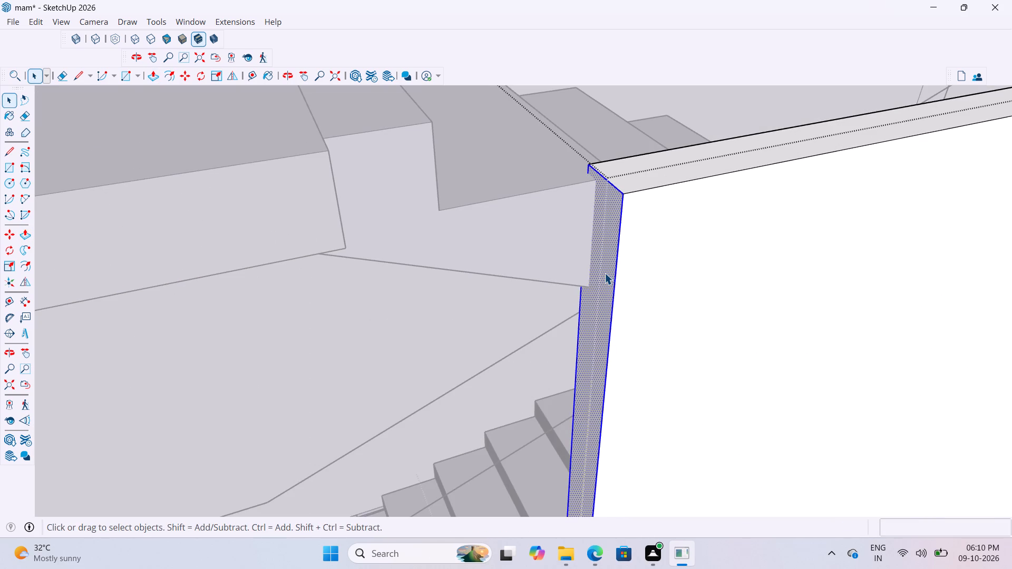
middle_click_drag(608, 262, 637, 266)
double_click(594, 229)
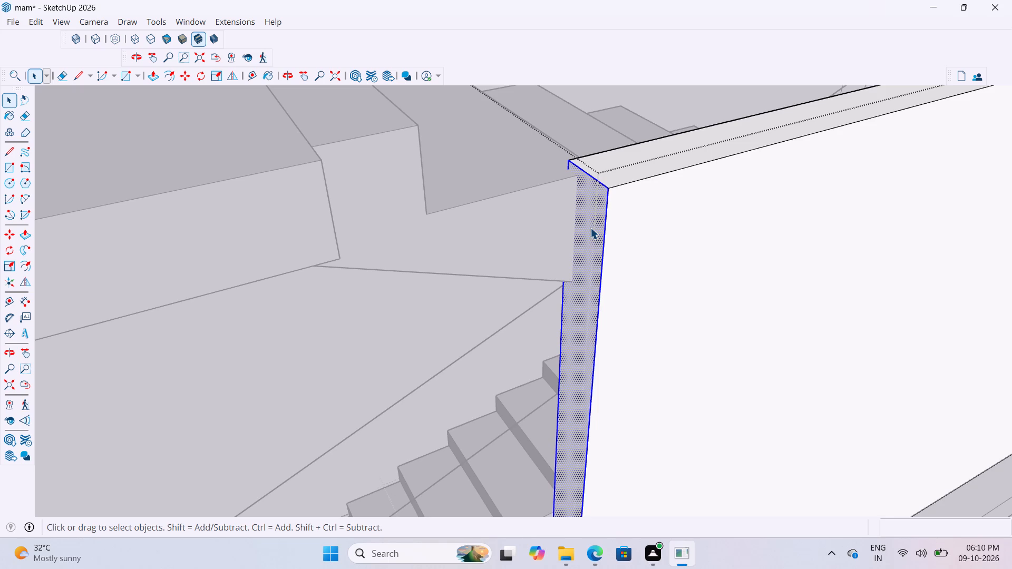
key("p")
left_click(590, 228)
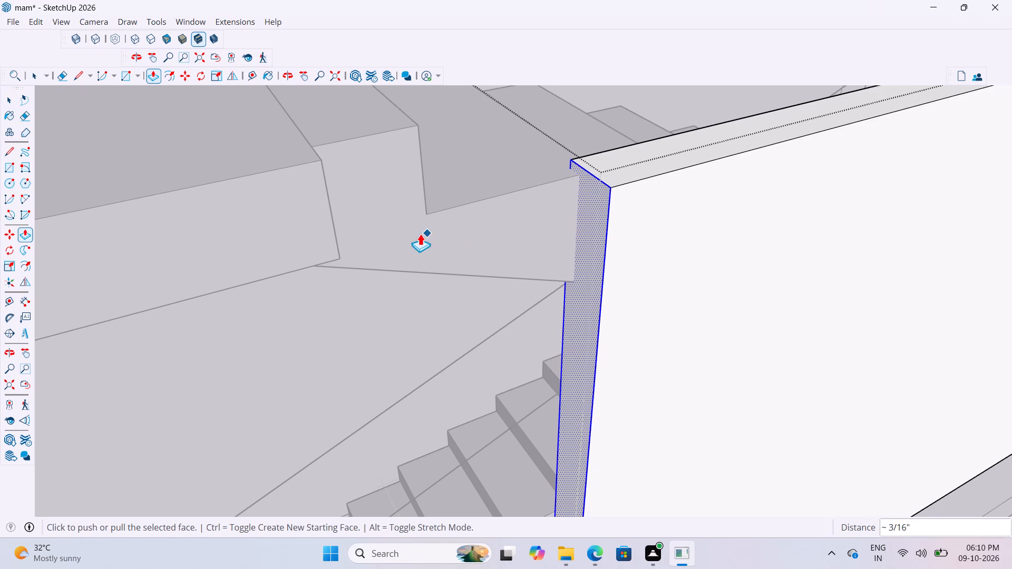
Leave the stairwell wall group and move the upper stair flight about 1 11/16" to the wall's top end corner.
scroll(476, 227, "down", 10)
key("space")
scroll(502, 283, "down", 11)
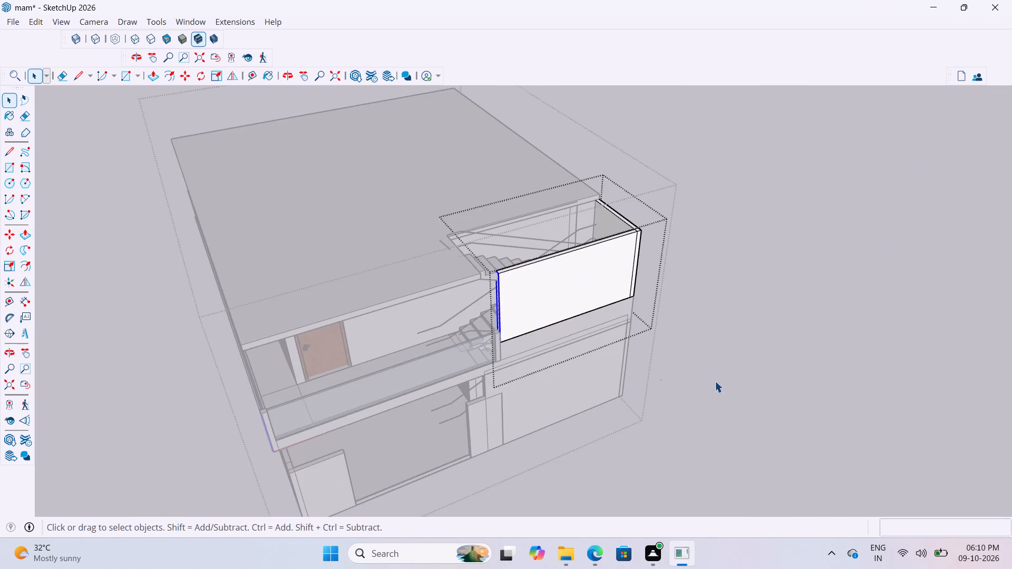
left_click(715, 381)
scroll(568, 326, "up", 14)
left_click(441, 253)
scroll(441, 253, "up", 4)
middle_click_drag(450, 240, 653, 291)
scroll(548, 267, "up", 7)
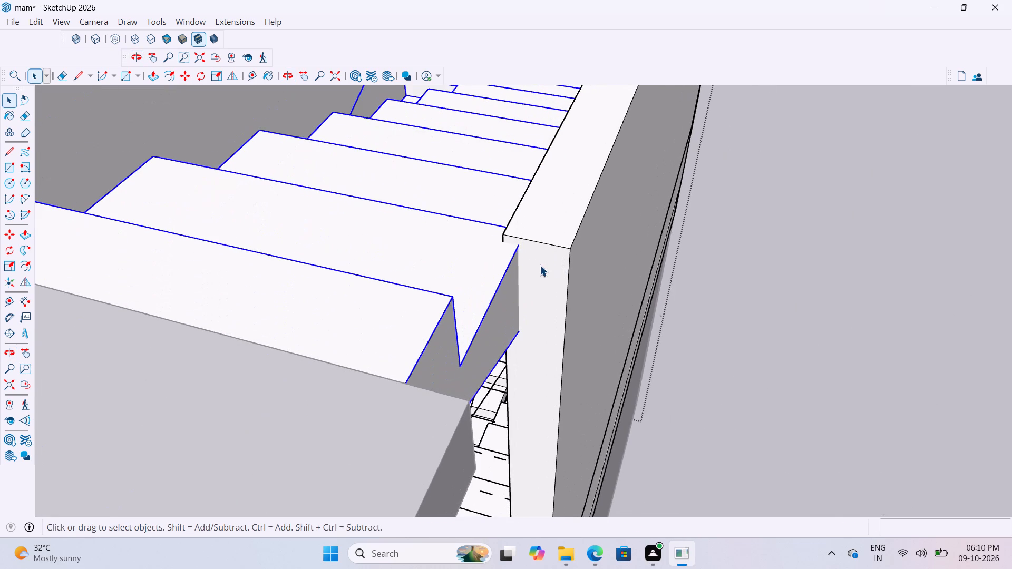
key("m")
scroll(515, 242, "up", 6)
left_click(514, 255)
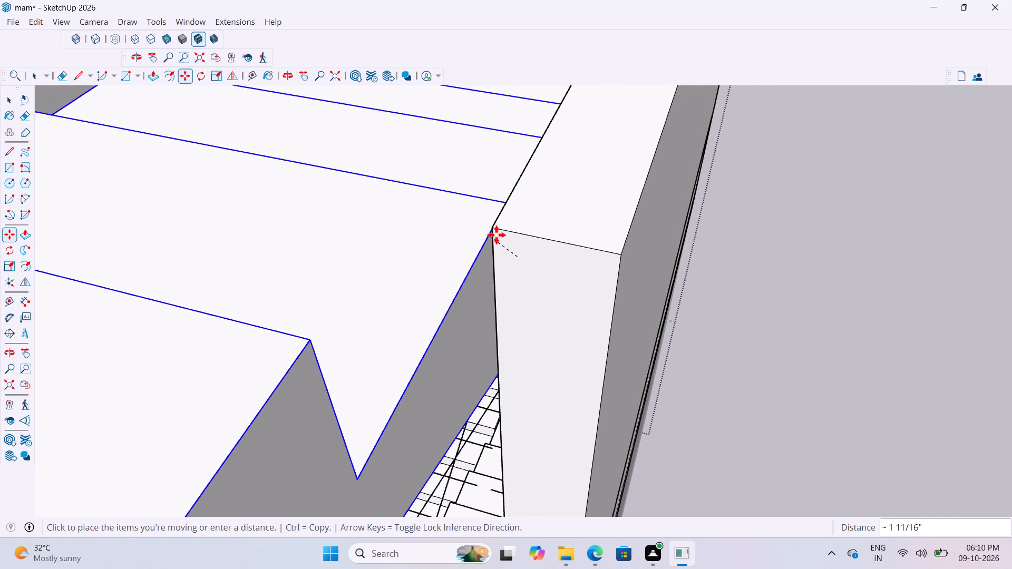
left_click(492, 234)
scroll(489, 247, "down", 9)
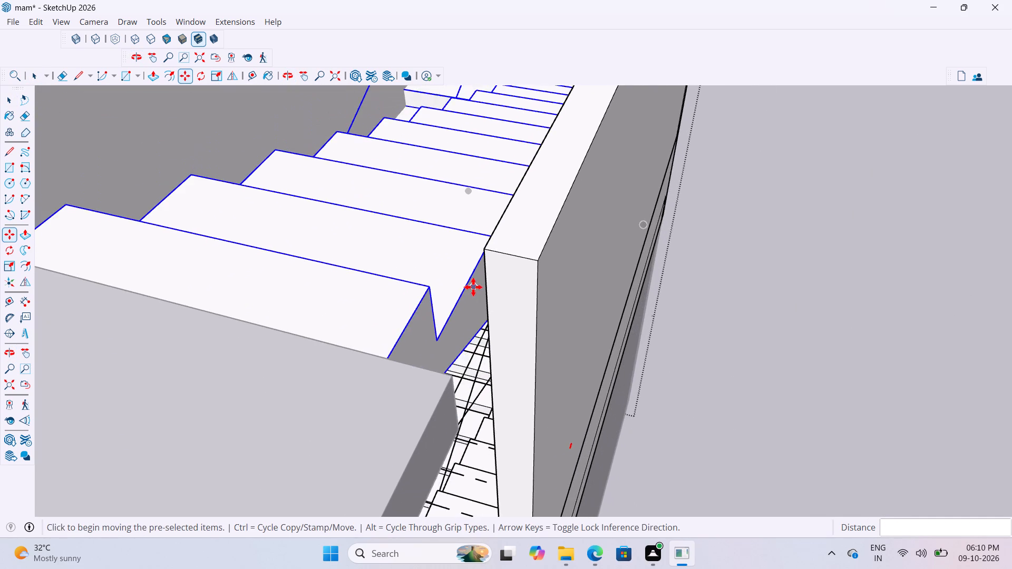
middle_click_drag(484, 284, 130, 230)
scroll(341, 287, "down", 3)
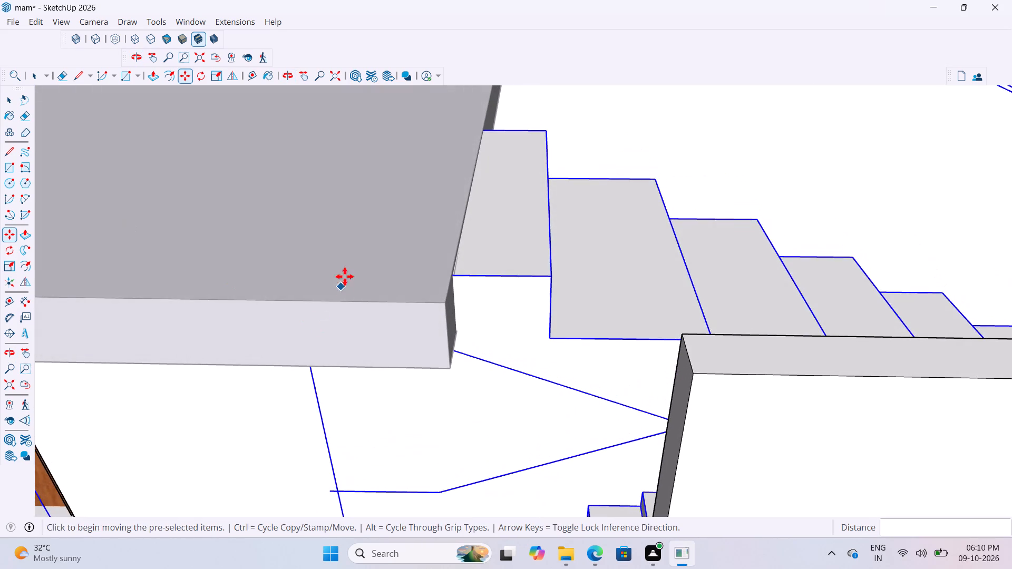
scroll(345, 277, "down", 18)
key("space")
key("space")
left_click(903, 398)
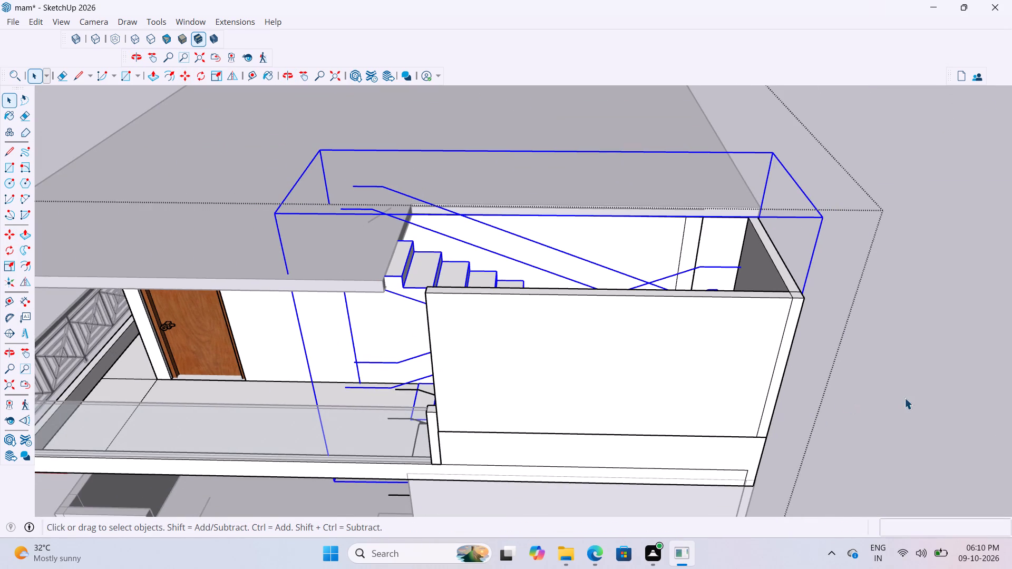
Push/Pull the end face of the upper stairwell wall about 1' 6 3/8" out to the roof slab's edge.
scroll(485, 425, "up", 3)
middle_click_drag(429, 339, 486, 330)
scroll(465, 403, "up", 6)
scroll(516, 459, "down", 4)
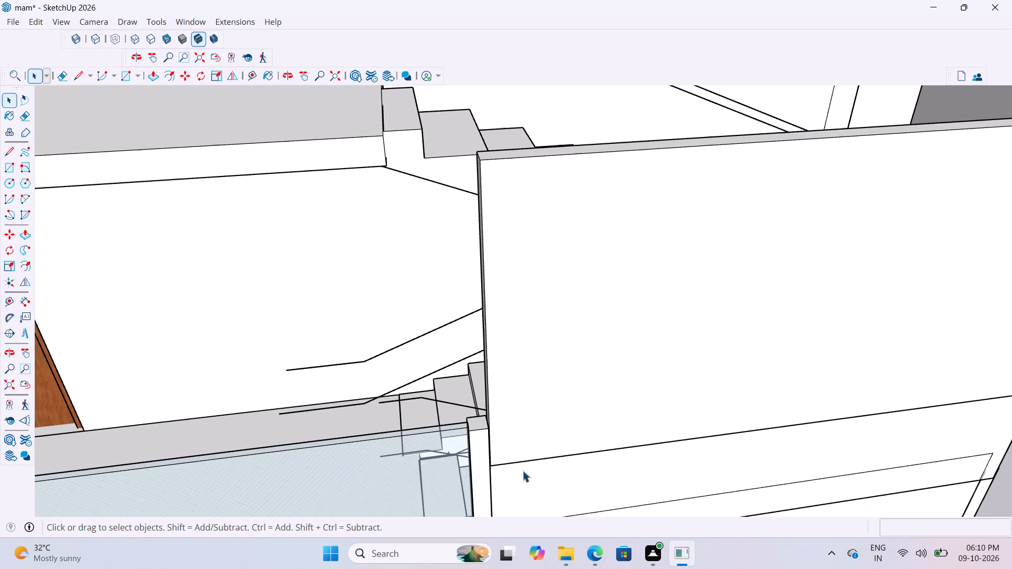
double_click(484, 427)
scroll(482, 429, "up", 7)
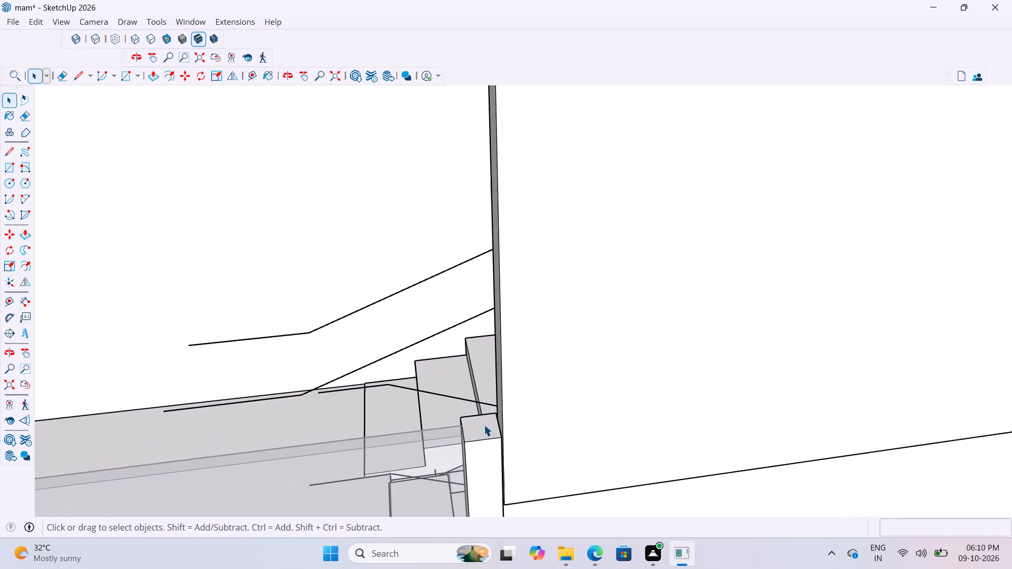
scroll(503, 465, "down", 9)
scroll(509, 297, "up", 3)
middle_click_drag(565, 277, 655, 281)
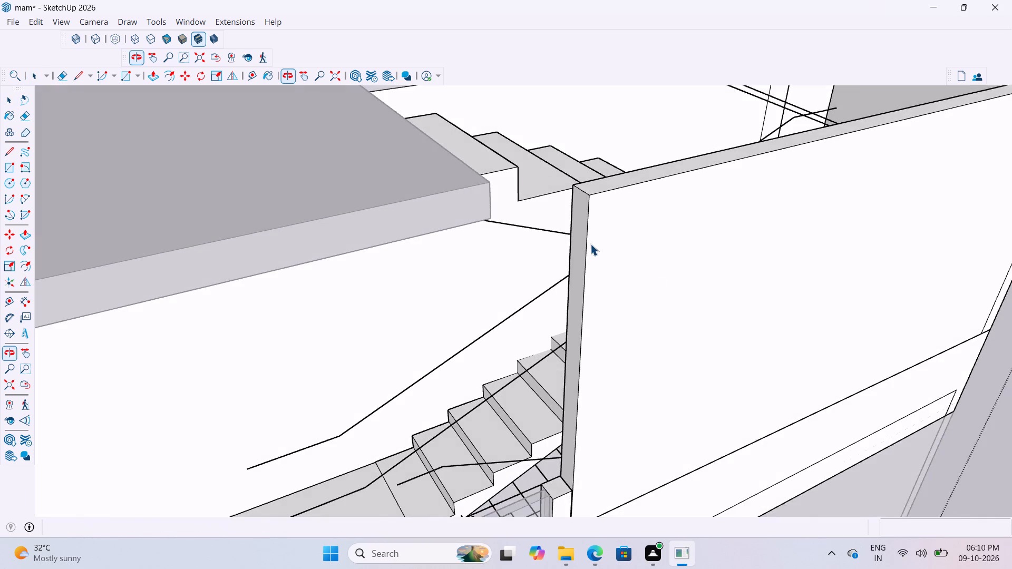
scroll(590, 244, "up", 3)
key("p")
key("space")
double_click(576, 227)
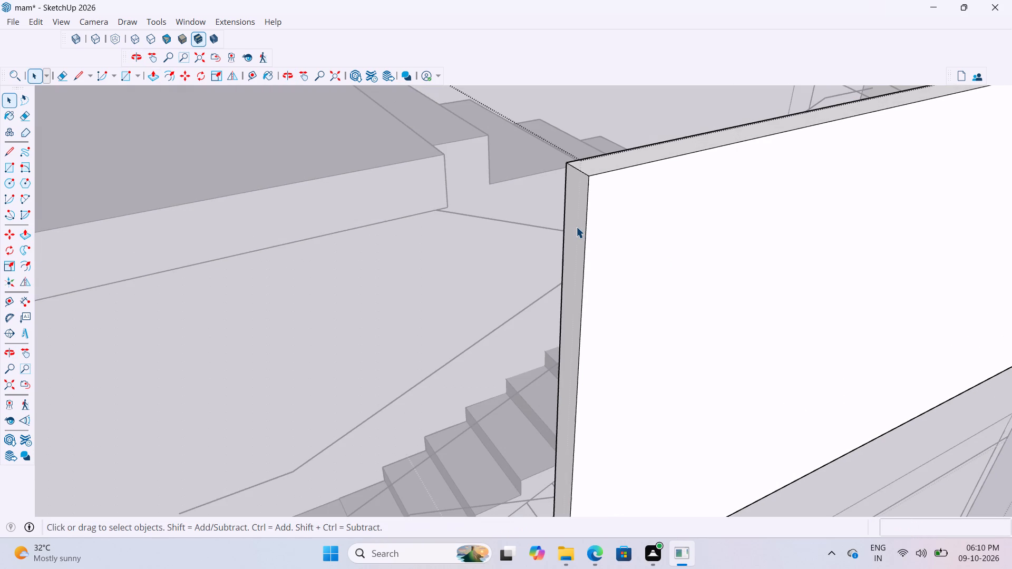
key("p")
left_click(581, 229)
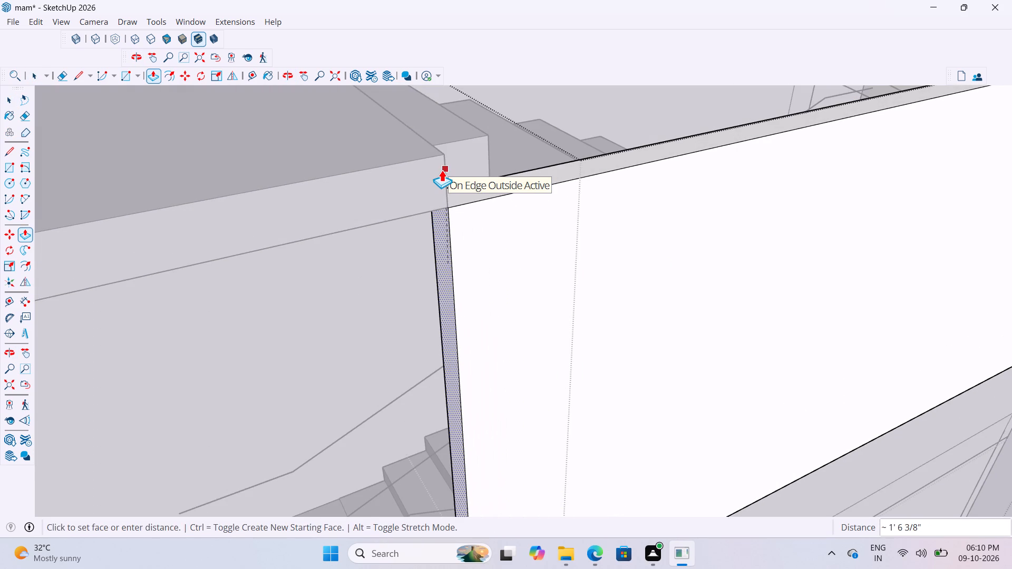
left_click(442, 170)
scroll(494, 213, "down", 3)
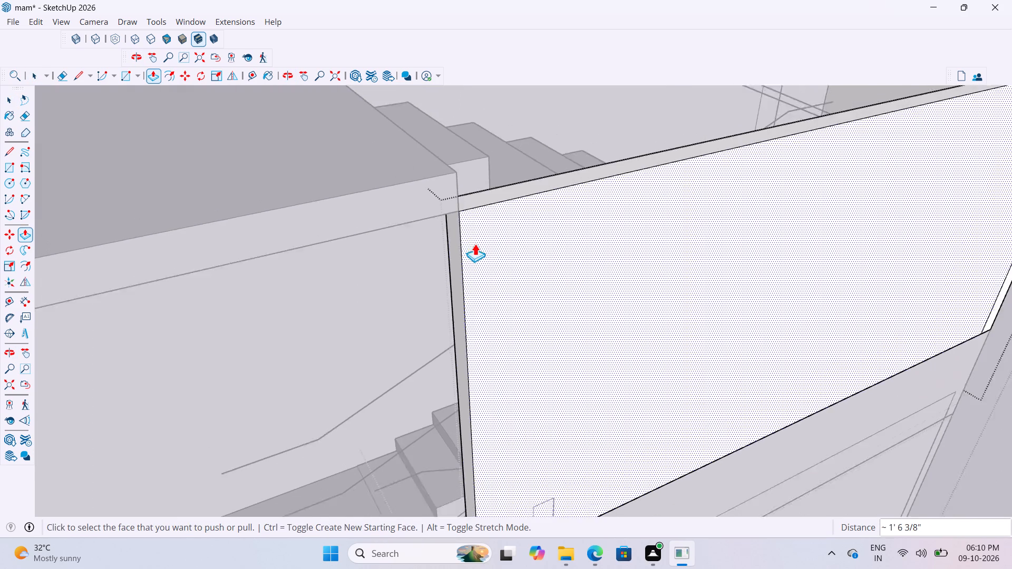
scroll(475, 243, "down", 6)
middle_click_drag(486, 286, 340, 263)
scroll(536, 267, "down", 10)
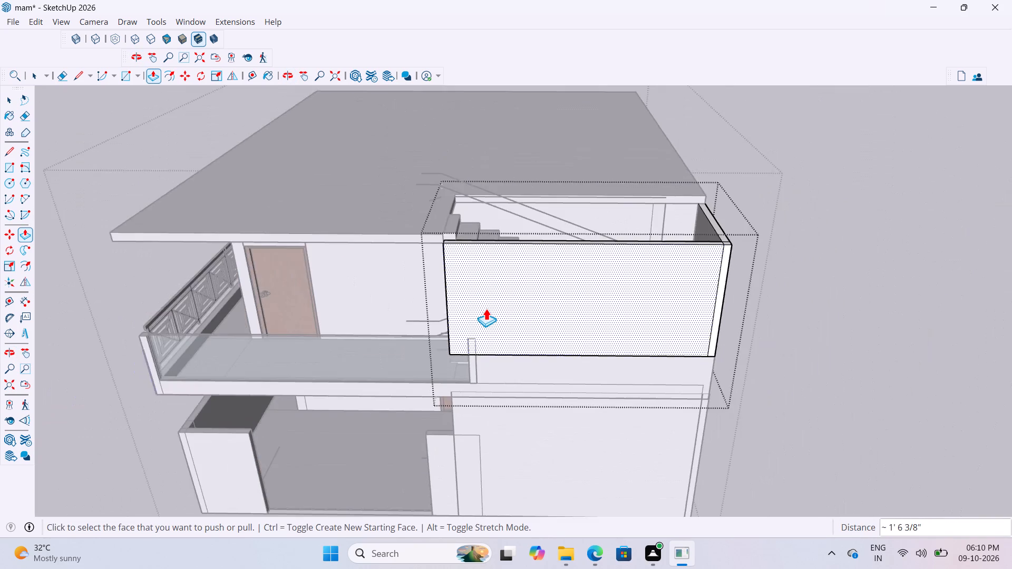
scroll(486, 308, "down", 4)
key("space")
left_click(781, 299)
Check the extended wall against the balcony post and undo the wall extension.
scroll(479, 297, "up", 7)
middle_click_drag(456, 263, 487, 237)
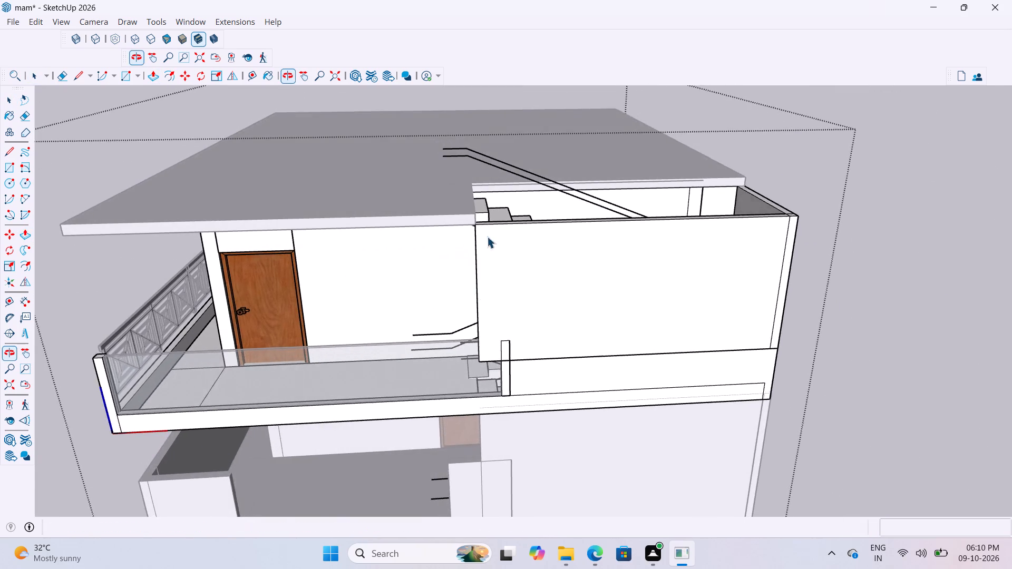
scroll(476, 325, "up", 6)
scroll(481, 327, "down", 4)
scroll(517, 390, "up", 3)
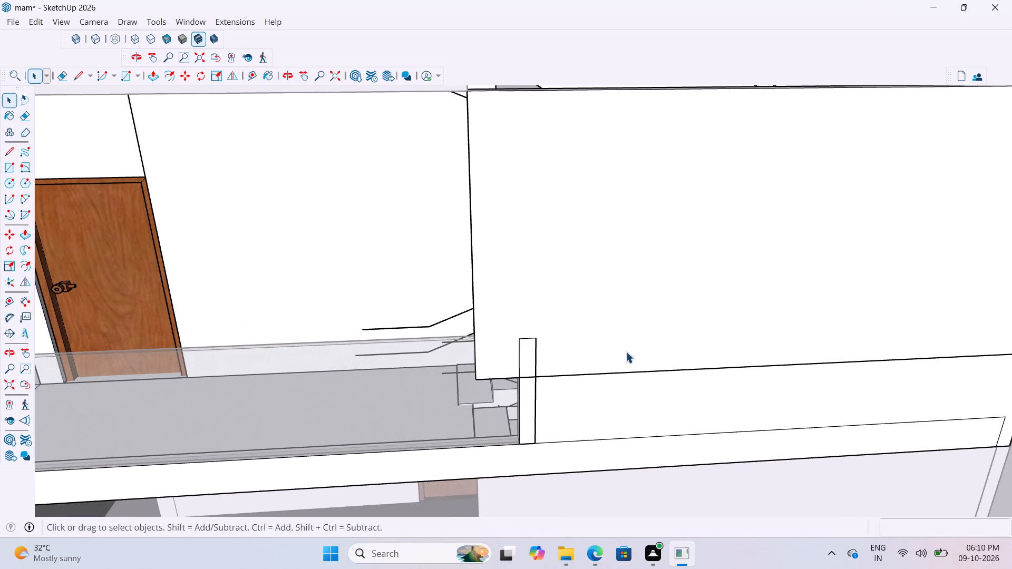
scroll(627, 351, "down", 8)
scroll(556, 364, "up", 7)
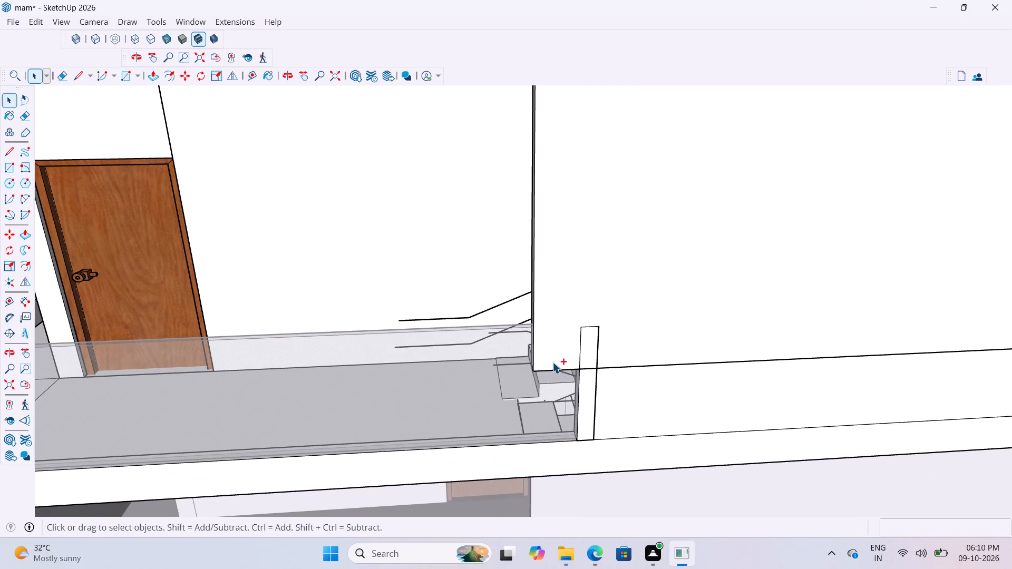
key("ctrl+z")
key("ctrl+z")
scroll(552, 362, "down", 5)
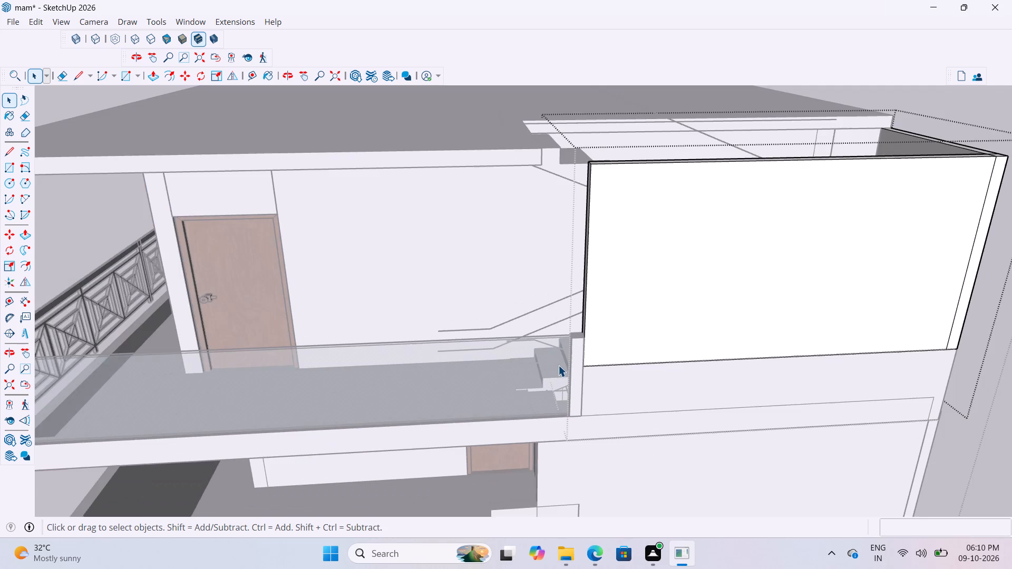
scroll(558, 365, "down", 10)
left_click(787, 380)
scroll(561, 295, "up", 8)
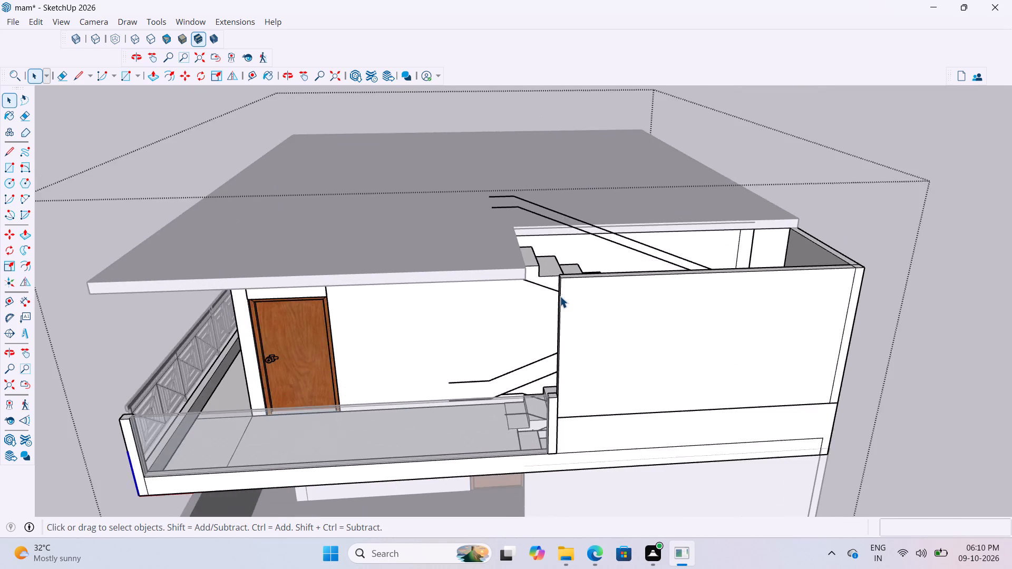
Move the balcony's glass railing panel along the slab, away from the post beside the stairwell wall.
scroll(560, 296, "up", 6)
middle_click_drag(560, 296, 506, 311)
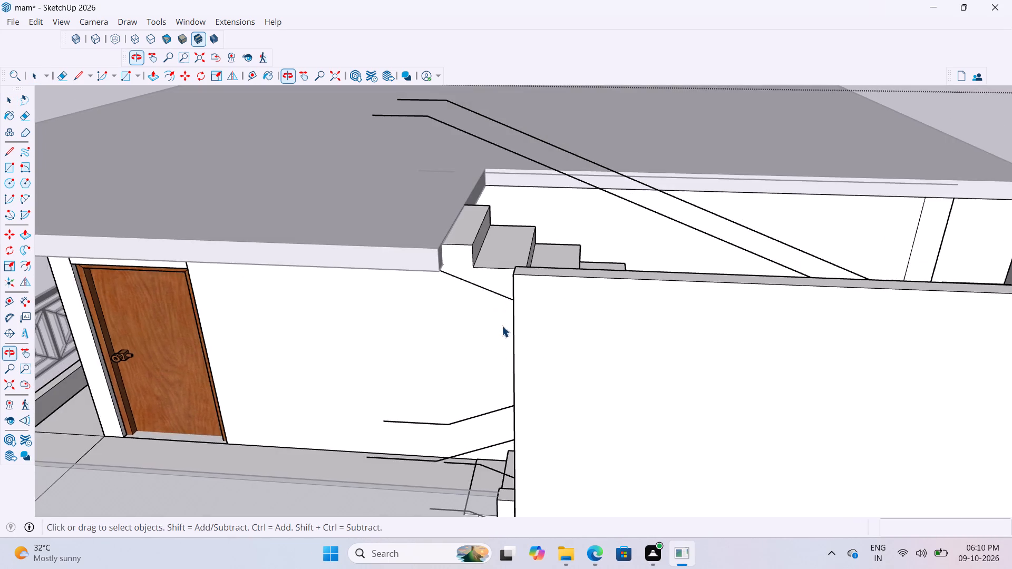
scroll(640, 336, "down", 4)
scroll(575, 365, "down", 6)
scroll(552, 291, "up", 6)
scroll(539, 295, "down", 5)
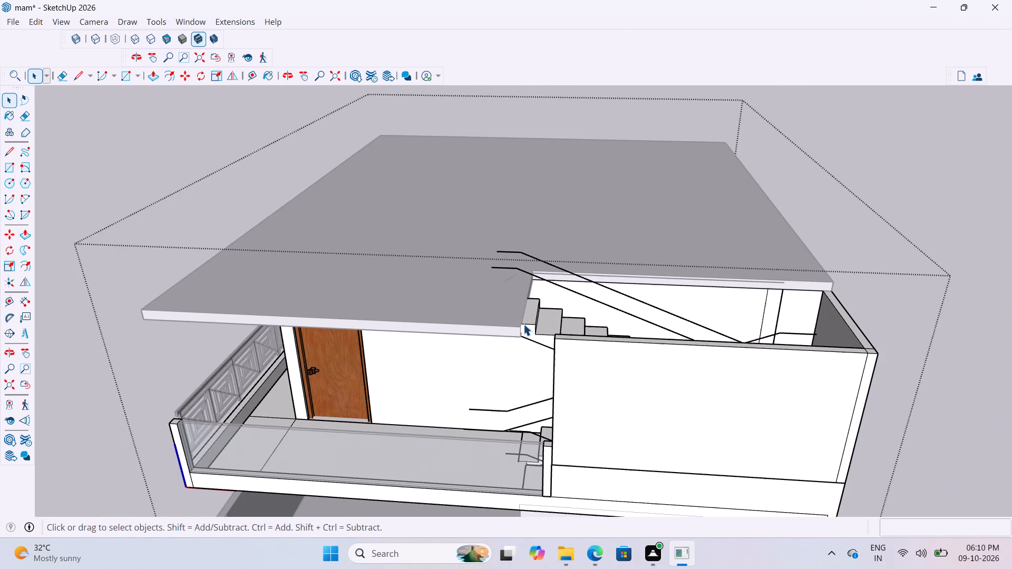
scroll(514, 296, "down", 5)
left_click(871, 378)
scroll(451, 467, "up", 5)
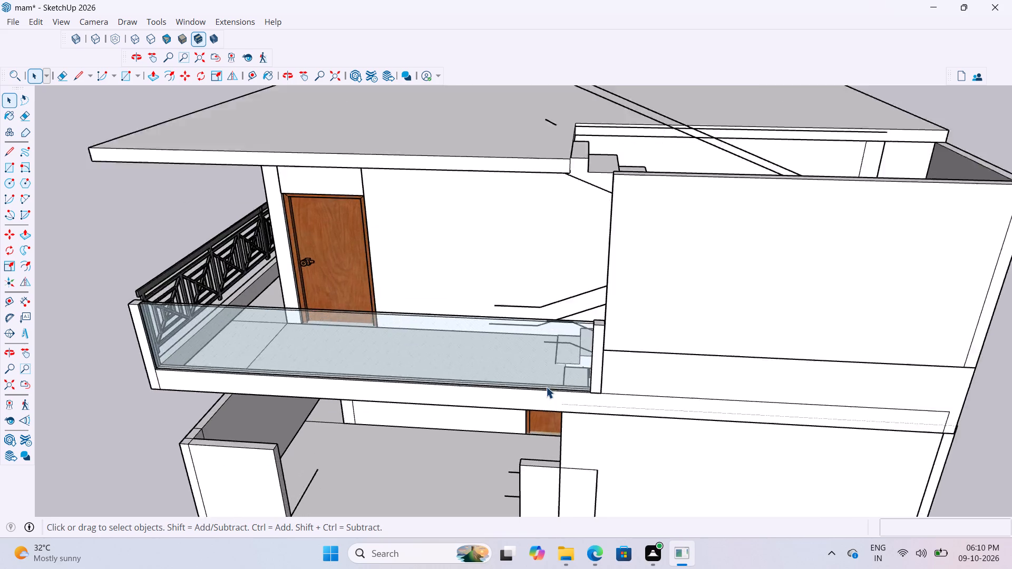
scroll(546, 387, "up", 13)
left_click(596, 271)
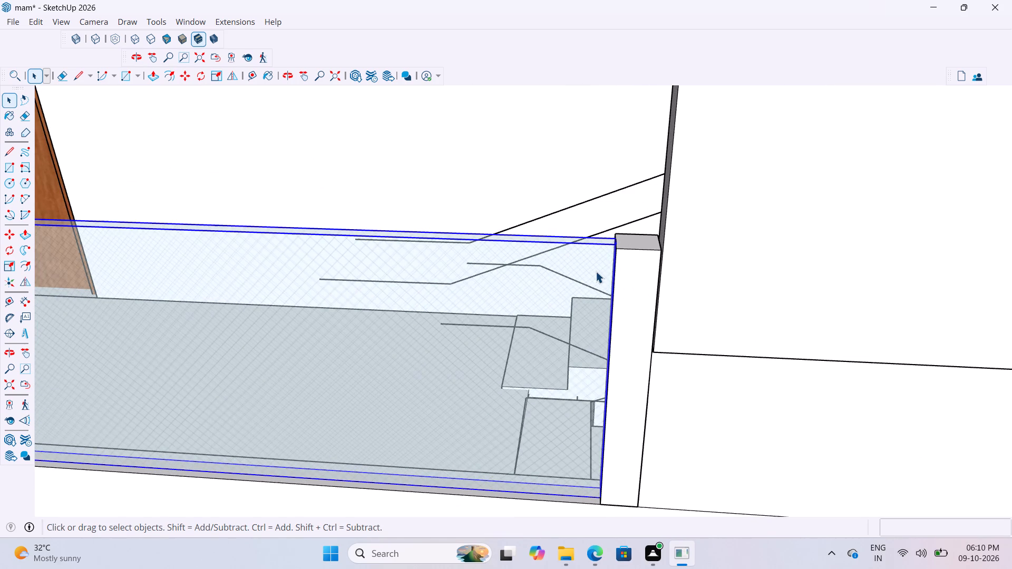
key("m")
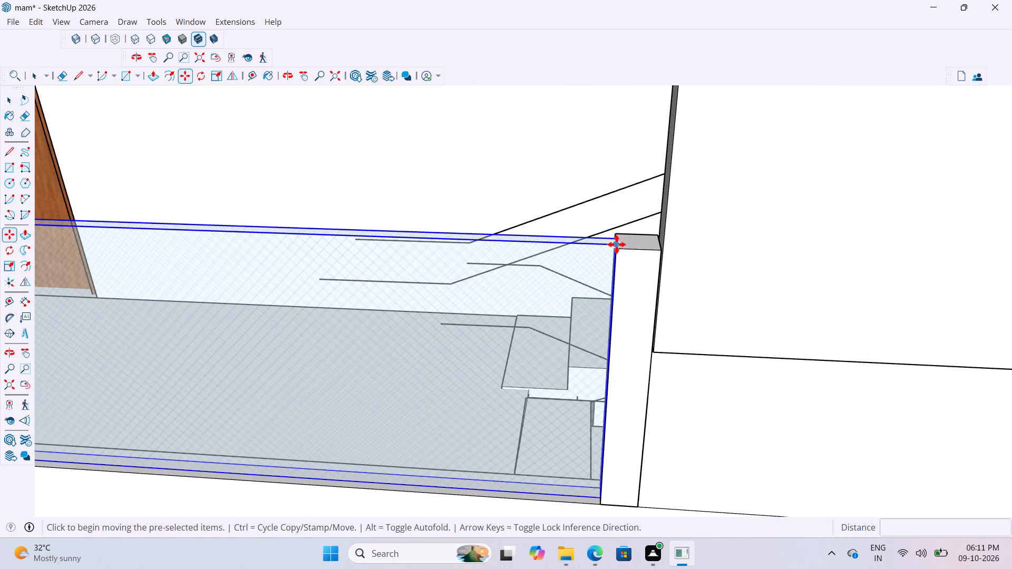
left_click(617, 244)
scroll(585, 242, "down", 12)
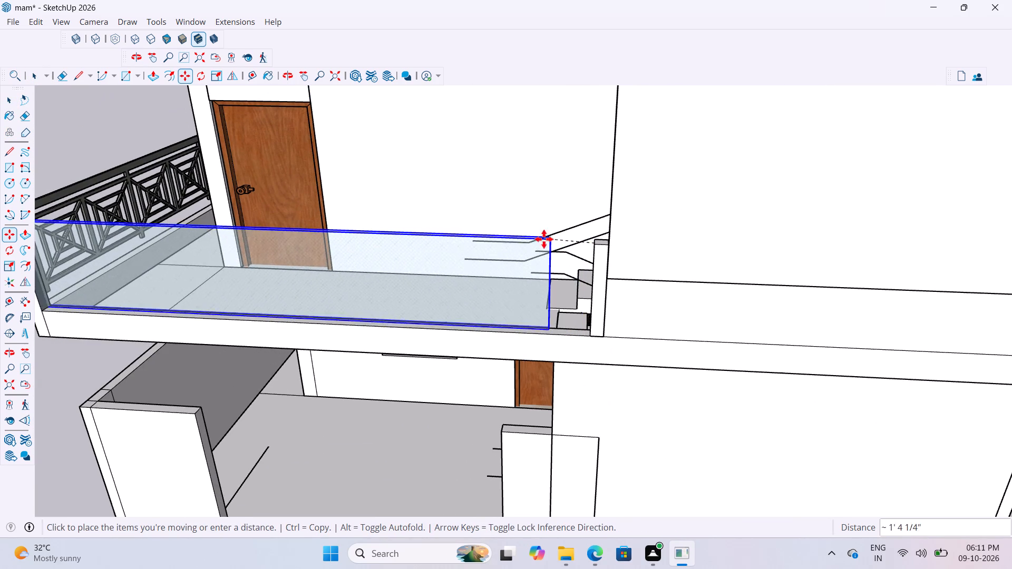
left_click(494, 238)
scroll(608, 254, "up", 2)
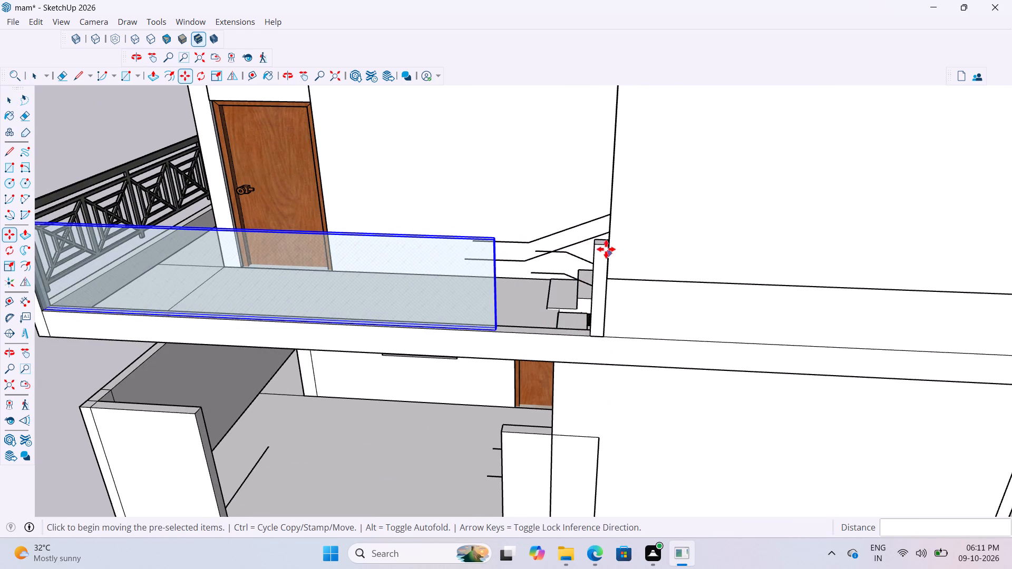
scroll(606, 249, "up", 5)
key("space")
key("space")
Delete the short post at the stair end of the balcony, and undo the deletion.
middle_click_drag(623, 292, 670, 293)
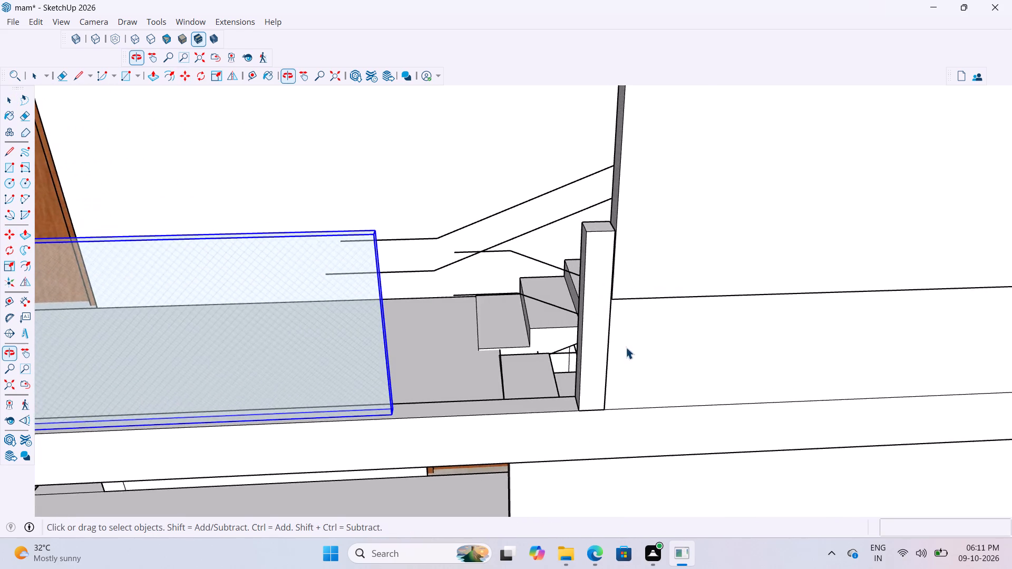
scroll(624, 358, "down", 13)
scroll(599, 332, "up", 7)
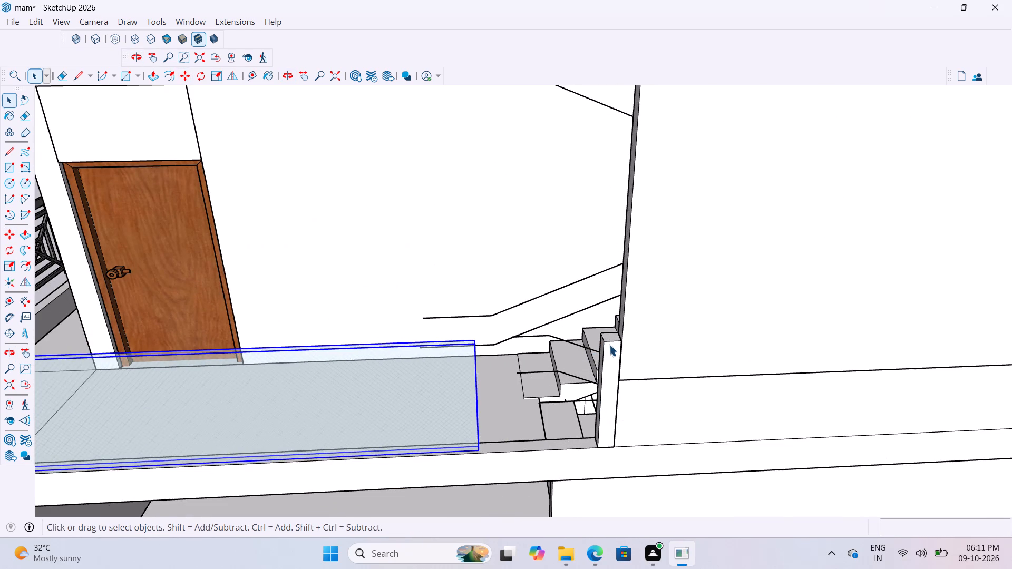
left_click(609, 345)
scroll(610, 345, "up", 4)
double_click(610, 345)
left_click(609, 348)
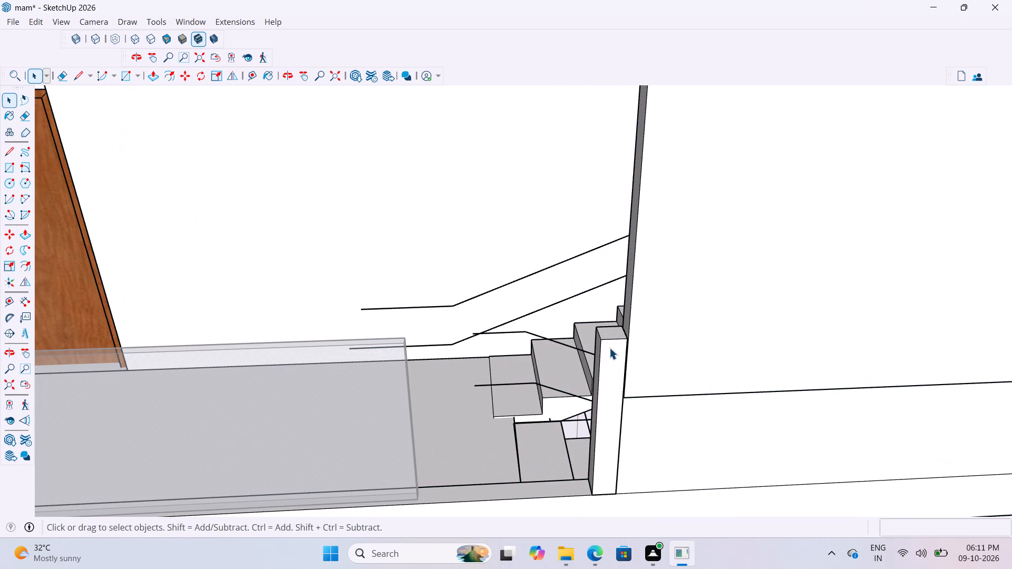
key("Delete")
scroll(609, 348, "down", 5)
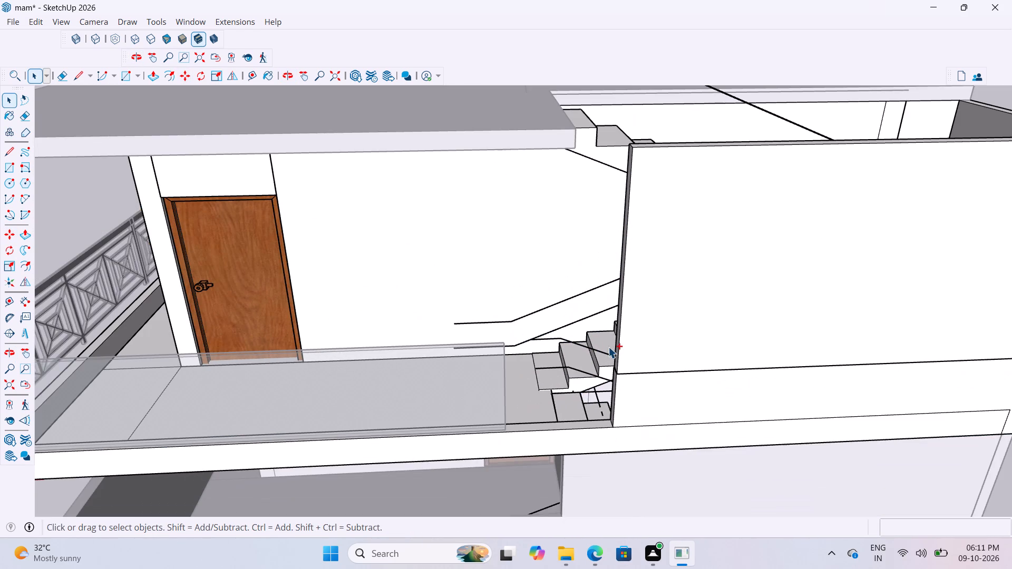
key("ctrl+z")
Move the short balcony post along the slab edge to meet the end of the glass railing panel.
scroll(612, 402, "up", 3)
left_click(610, 408)
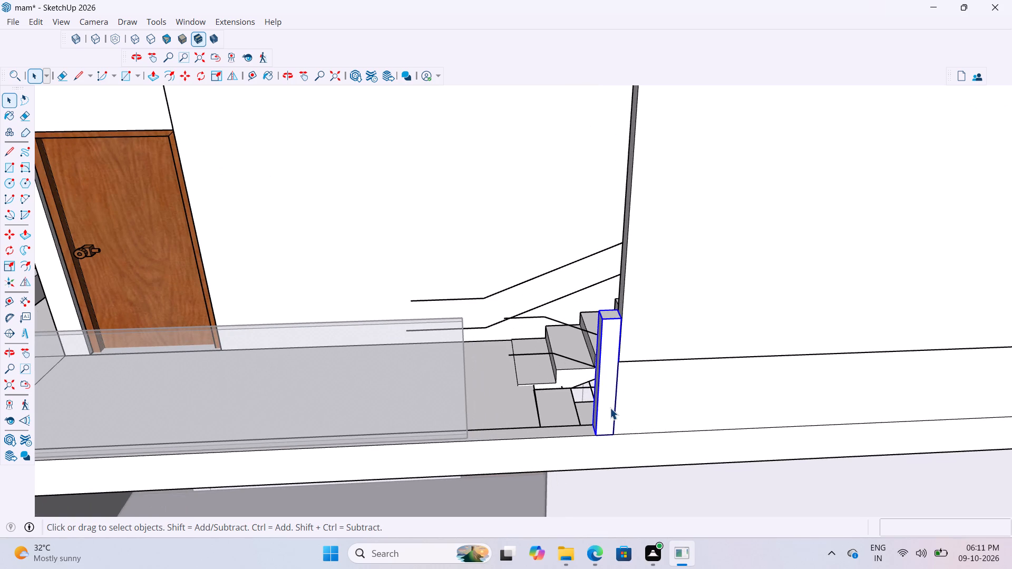
key("m")
left_click(596, 433)
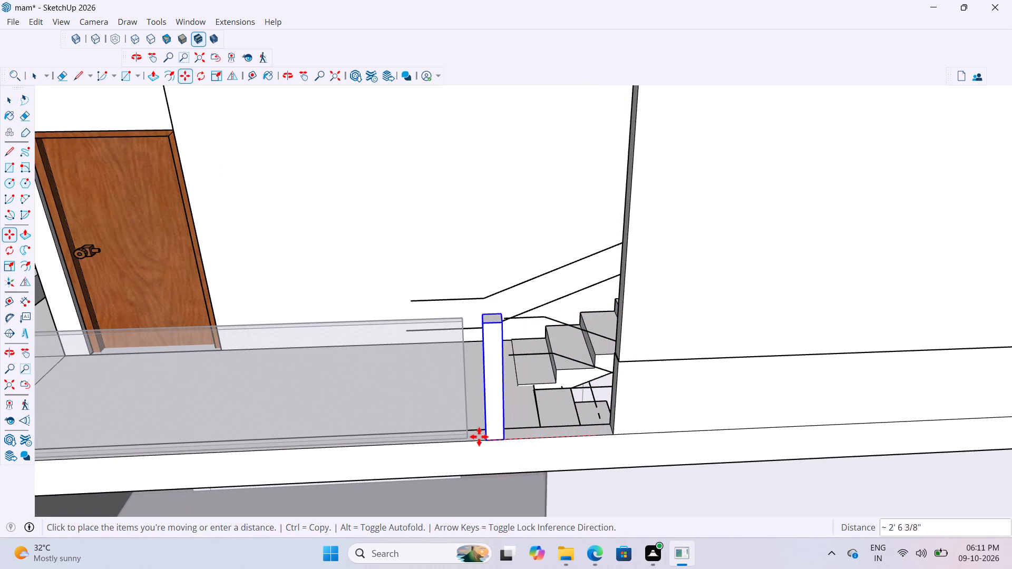
left_click(466, 438)
scroll(495, 469, "down", 7)
scroll(565, 434, "down", 5)
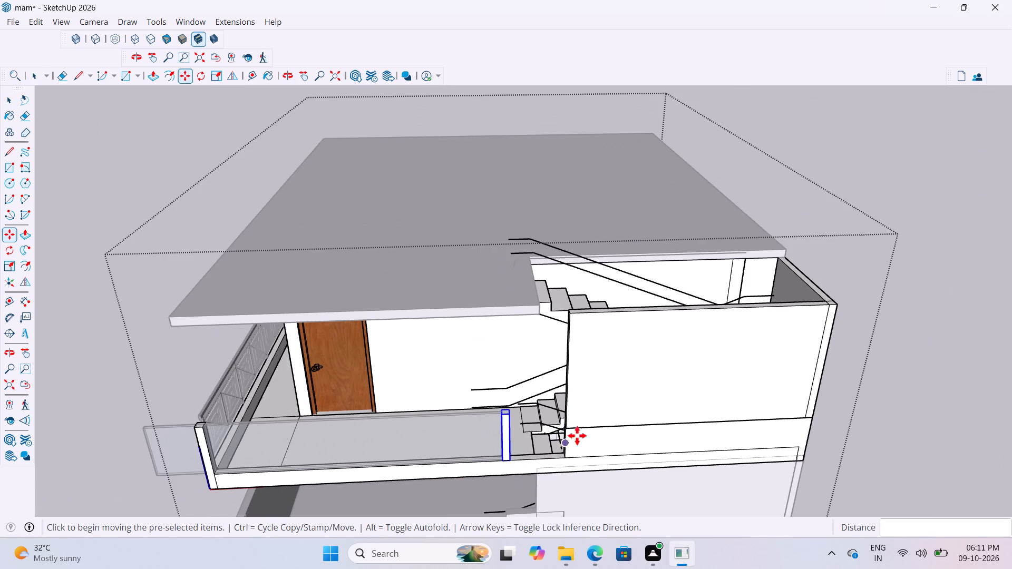
key("space")
key("space")
left_click(921, 379)
Extend the end face of the upper stairwell wall about 1' 6 3/8" to the corner of the roof slab opening.
scroll(608, 344, "up", 6)
middle_click_drag(613, 330, 624, 339)
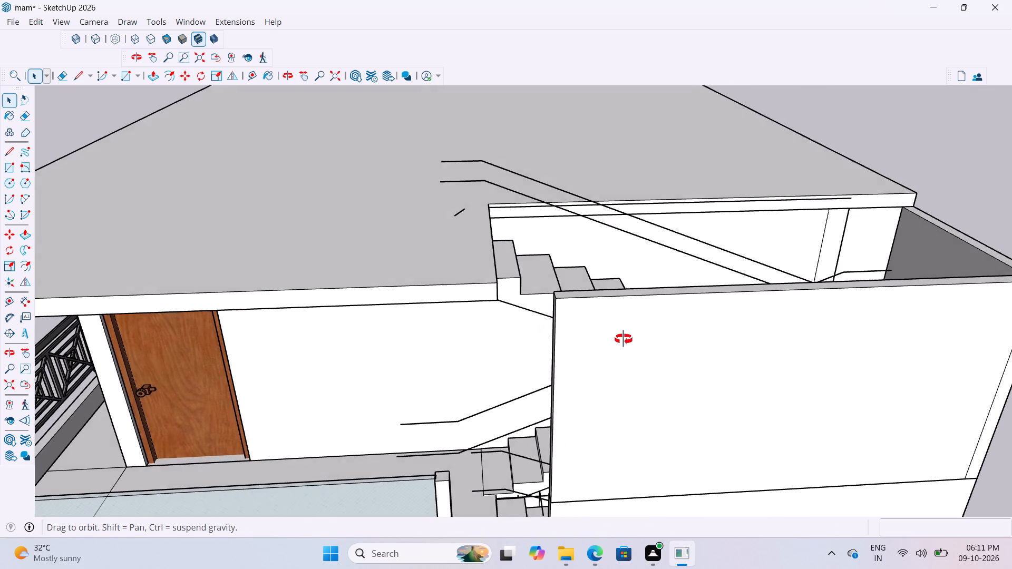
middle_click_drag(624, 339, 600, 325)
scroll(531, 321, "up", 4)
middle_click_drag(530, 311, 610, 322)
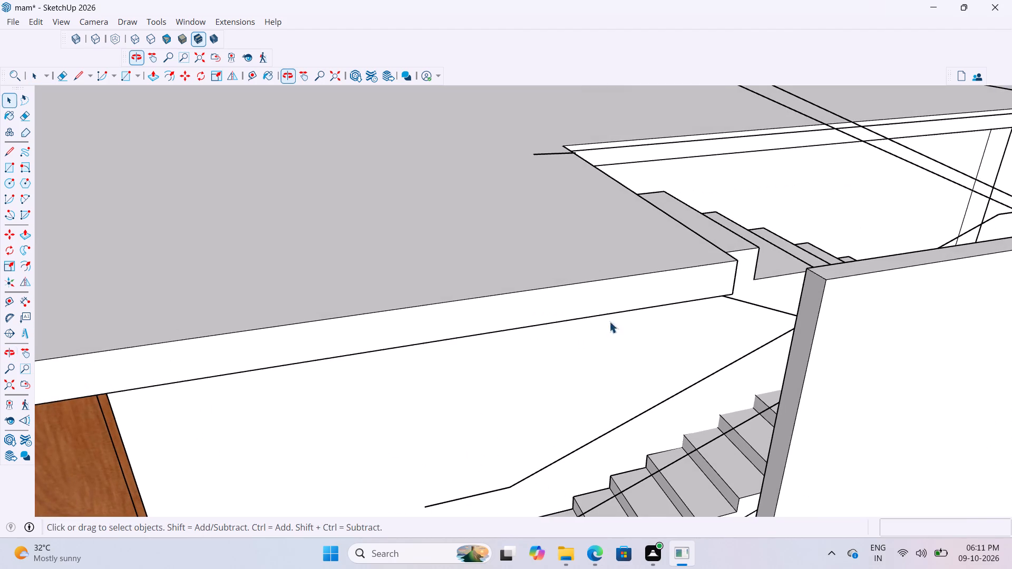
double_click(796, 332)
key("p")
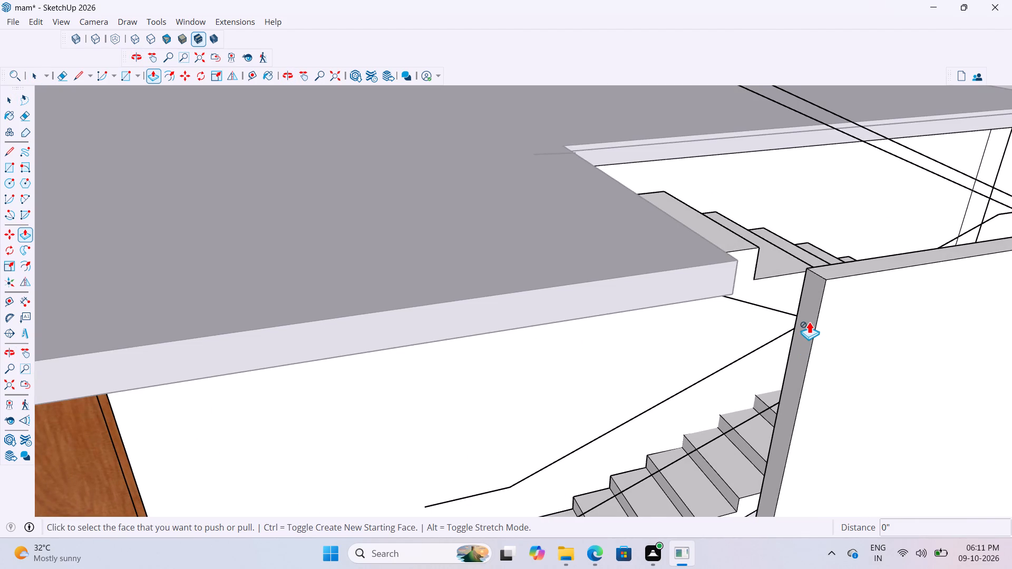
key("space")
double_click(809, 326)
key("p")
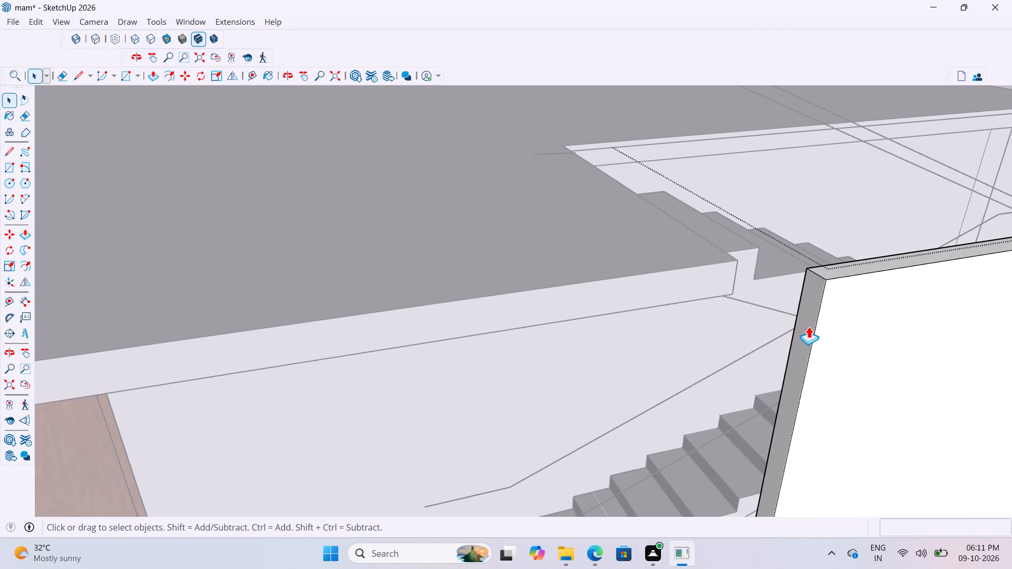
left_click(811, 309)
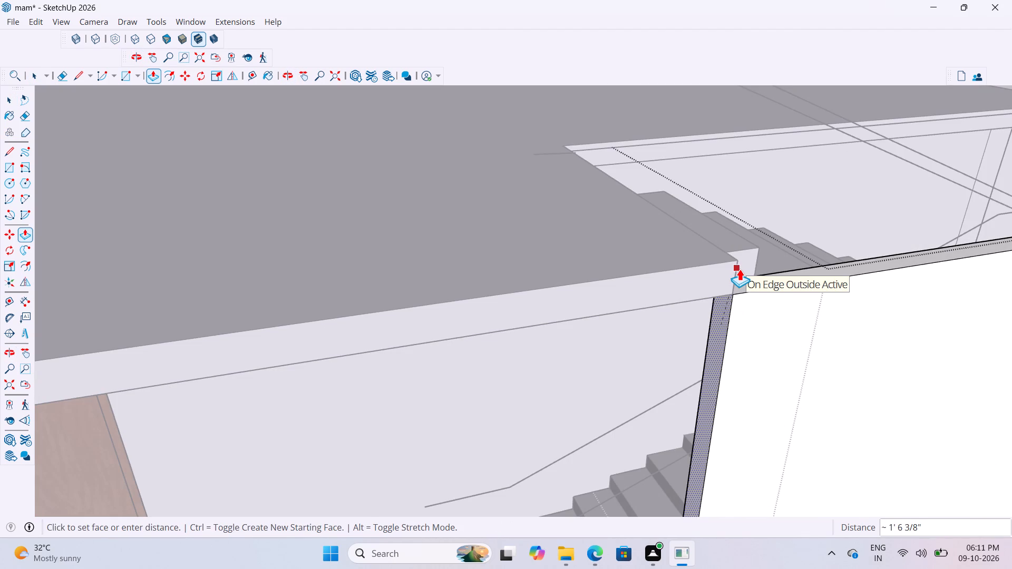
left_click(739, 269)
scroll(746, 288, "down", 3)
middle_click_drag(756, 310, 568, 300)
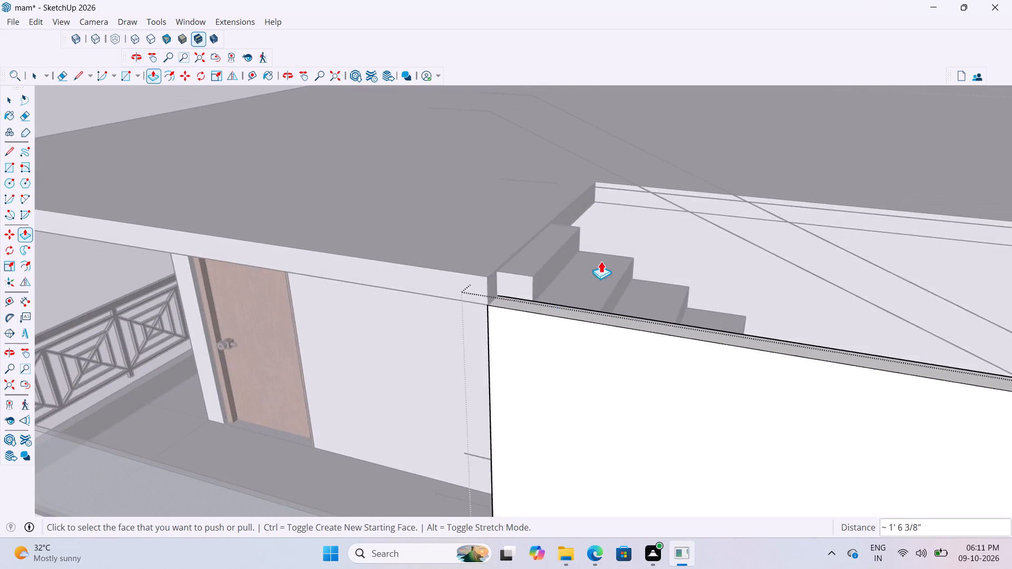
scroll(610, 255, "down", 15)
key("space")
left_click(907, 295)
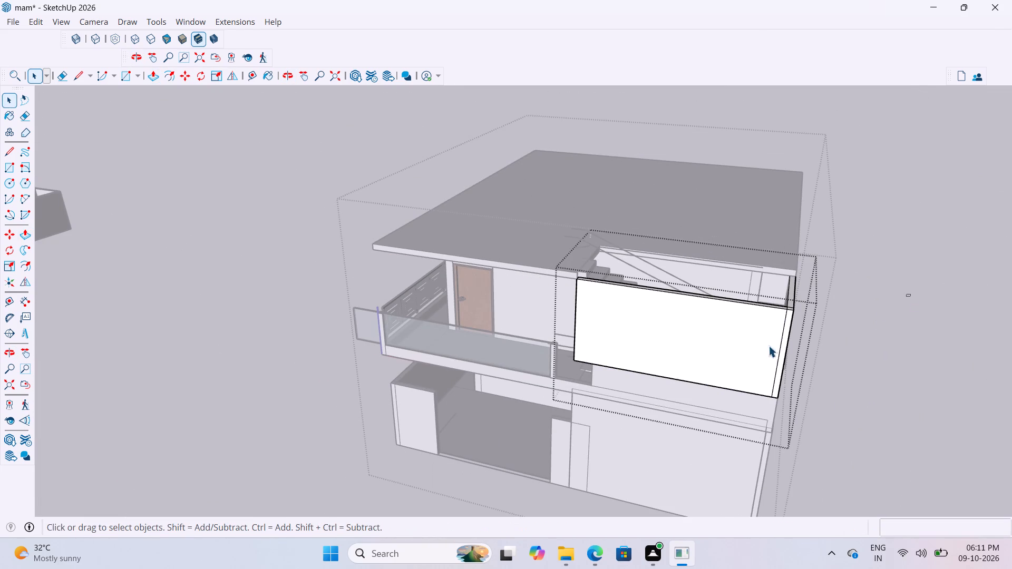
scroll(624, 415, "up", 2)
scroll(695, 351, "down", 5)
left_click(910, 212)
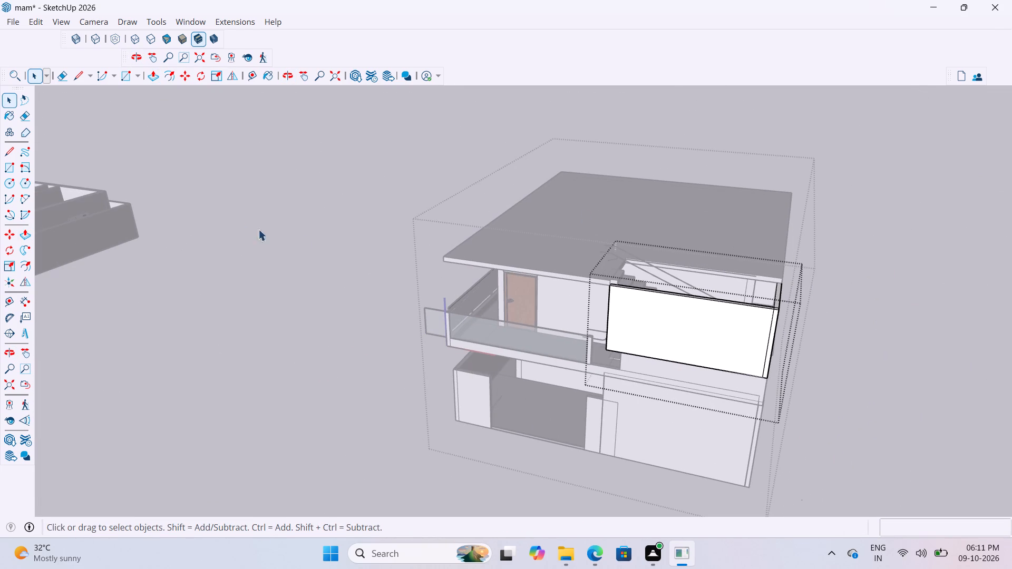
left_click(336, 161)
scroll(619, 379, "up", 7)
scroll(557, 325, "down", 4)
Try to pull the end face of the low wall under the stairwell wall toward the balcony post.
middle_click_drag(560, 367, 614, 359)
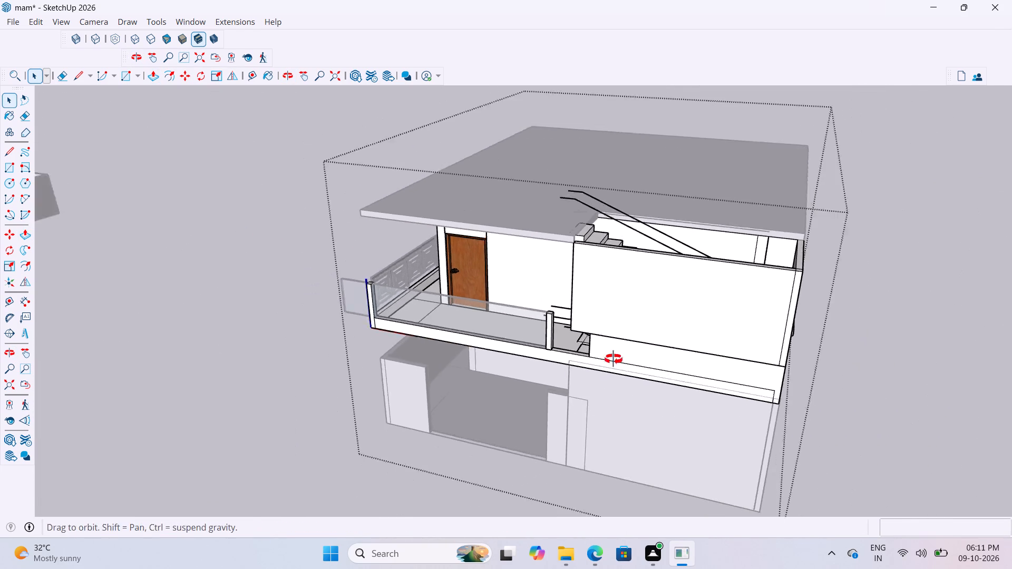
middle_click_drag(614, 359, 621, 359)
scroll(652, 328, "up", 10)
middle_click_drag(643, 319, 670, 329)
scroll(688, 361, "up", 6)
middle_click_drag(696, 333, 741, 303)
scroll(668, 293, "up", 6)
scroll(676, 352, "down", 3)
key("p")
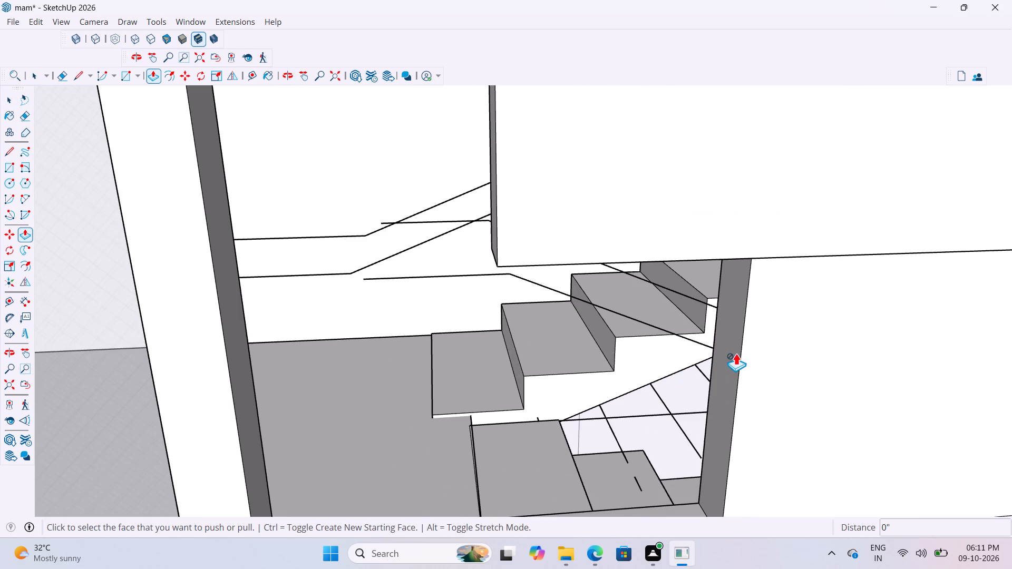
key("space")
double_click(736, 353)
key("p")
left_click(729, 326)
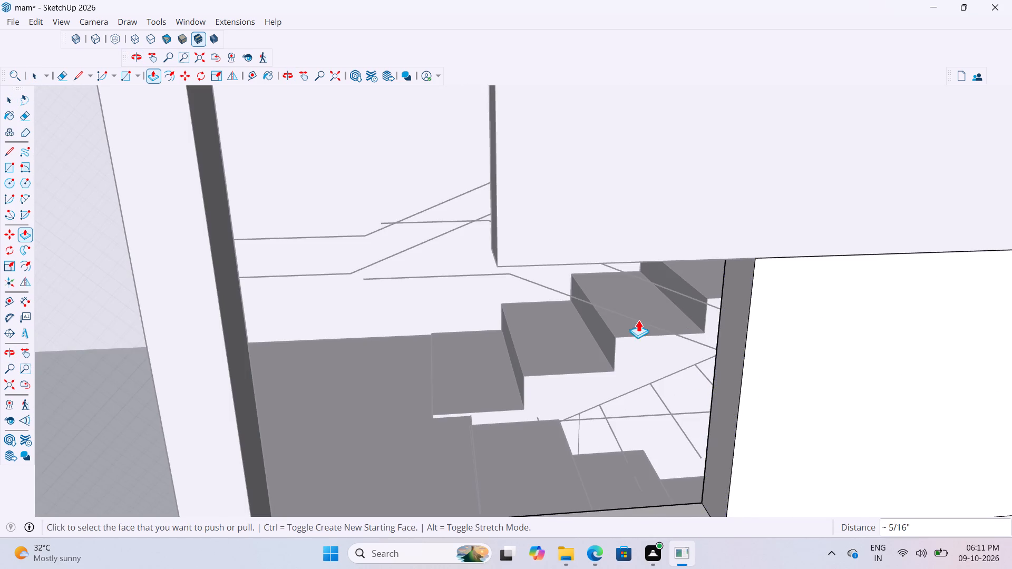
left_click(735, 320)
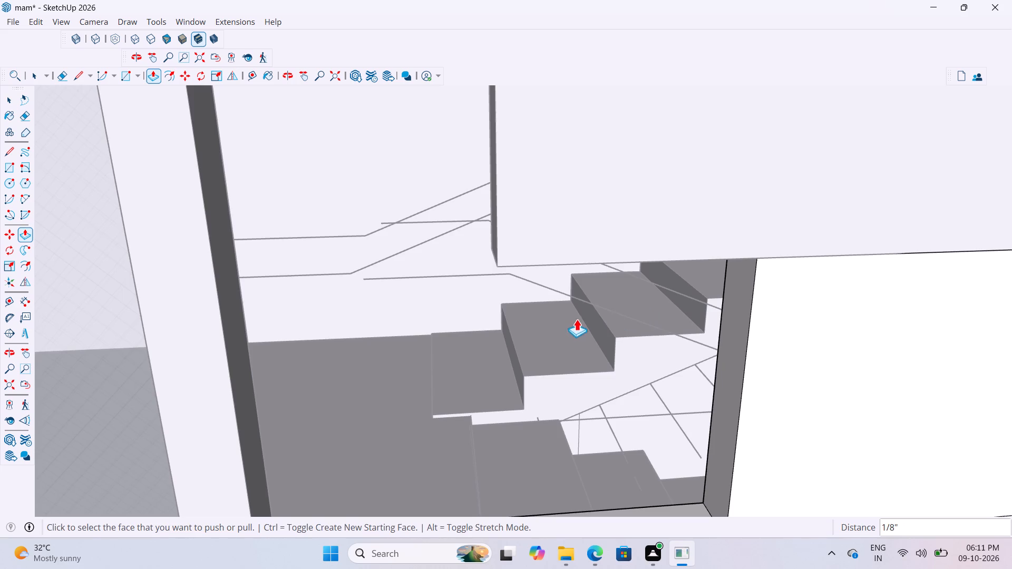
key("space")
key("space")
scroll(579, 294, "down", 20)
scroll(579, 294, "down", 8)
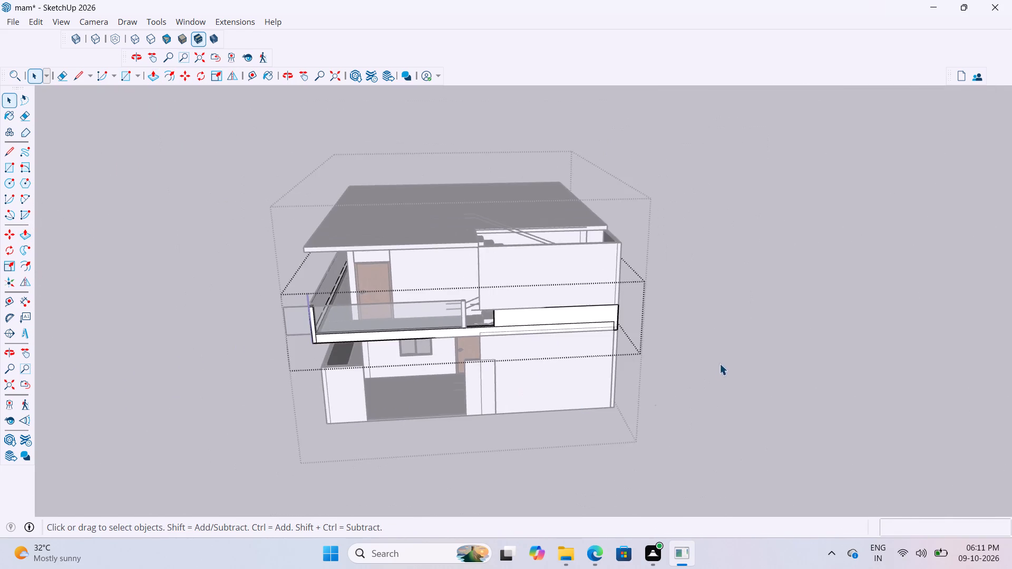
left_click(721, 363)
Extend the low wall's end face about 1' 6 5/8" to line up with the end of the stairwell wall above.
scroll(414, 303, "up", 14)
middle_click_drag(544, 316, 667, 331)
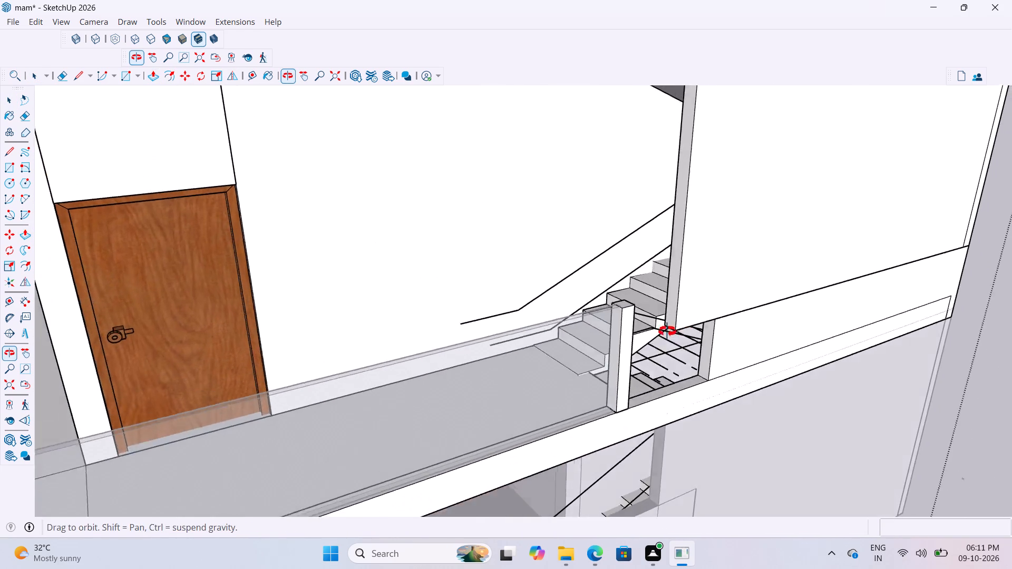
middle_click_drag(667, 331, 671, 333)
scroll(678, 347, "up", 10)
double_click(734, 357)
left_click(746, 344)
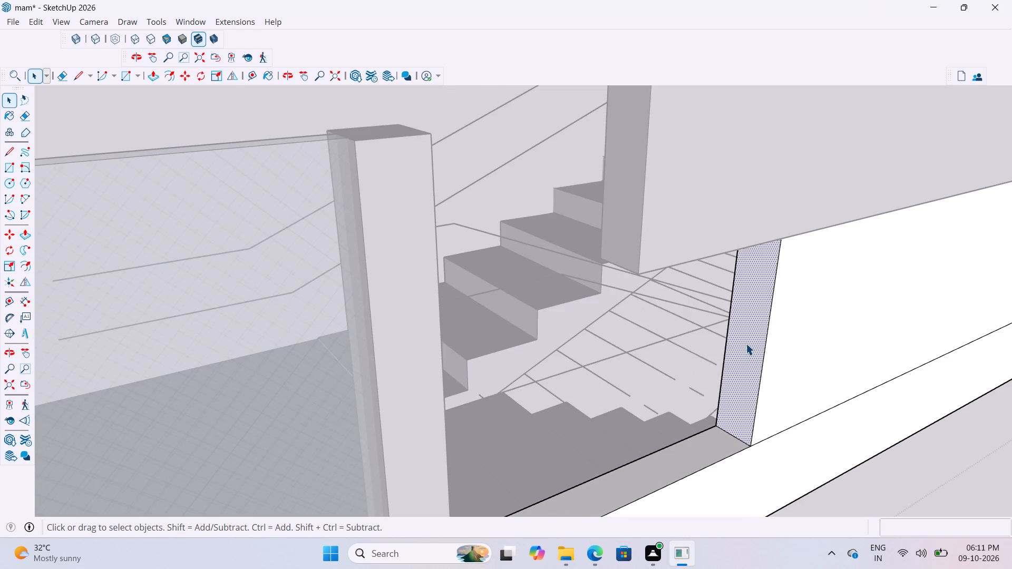
key("p")
left_click(753, 317)
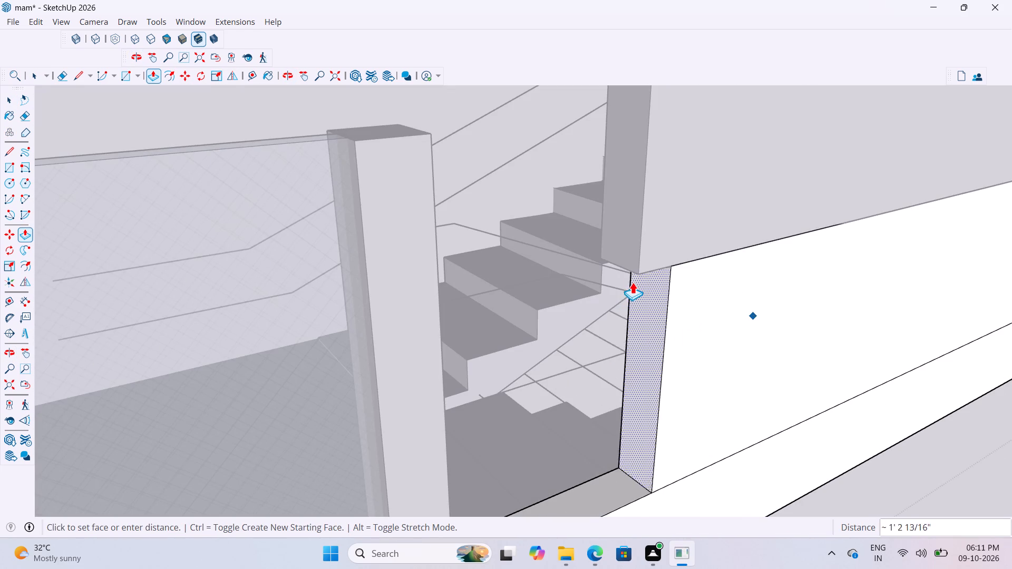
left_click(635, 276)
scroll(514, 331, "down", 11)
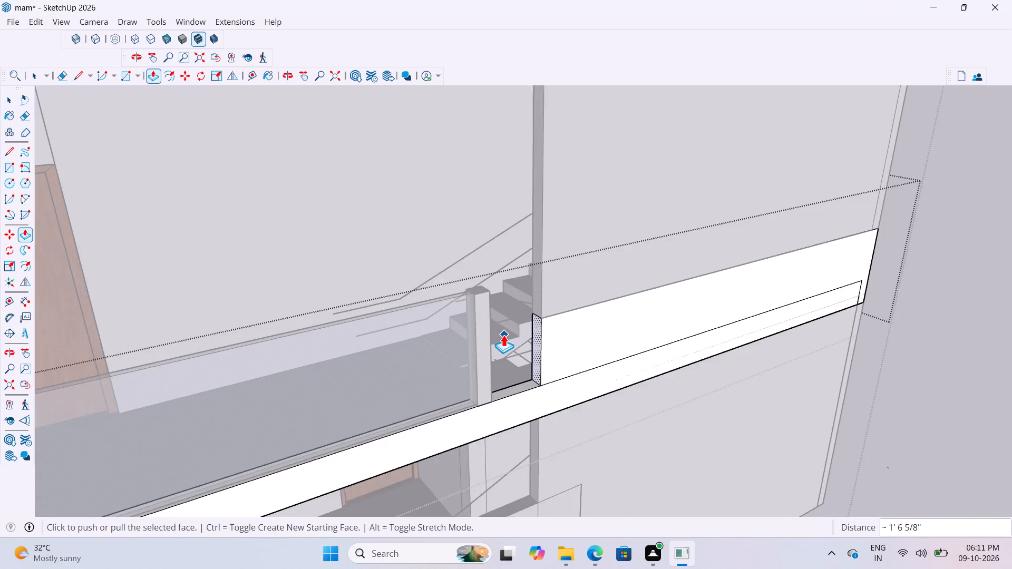
scroll(503, 335, "down", 10)
middle_click_drag(638, 334, 490, 338)
key("space")
left_click(723, 376)
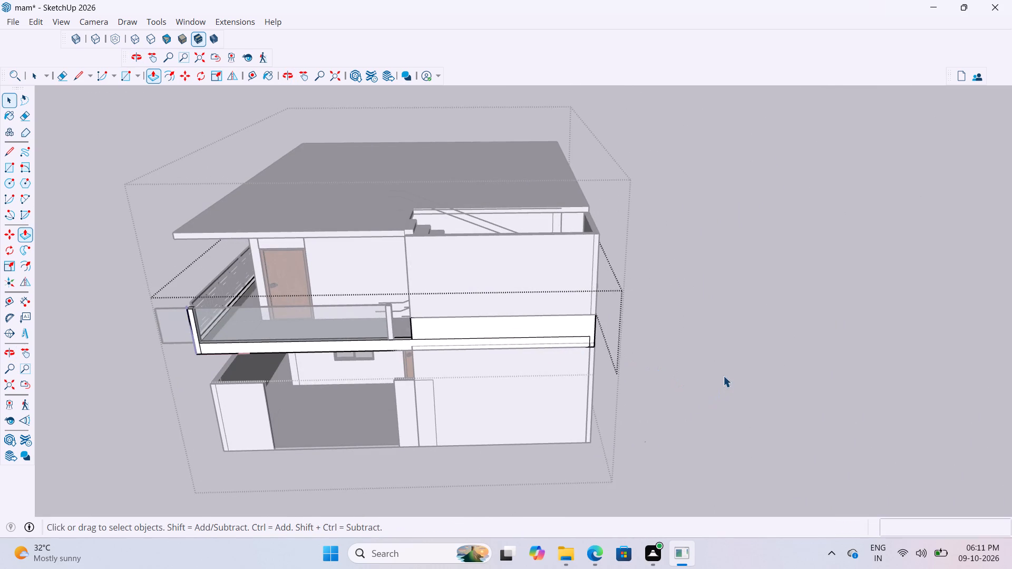
Examine the extended walls from outside and the junction of the stairwell wall, roof slab and top stair.
scroll(574, 312, "up", 7)
middle_click_drag(622, 342, 489, 318)
scroll(397, 307, "up", 3)
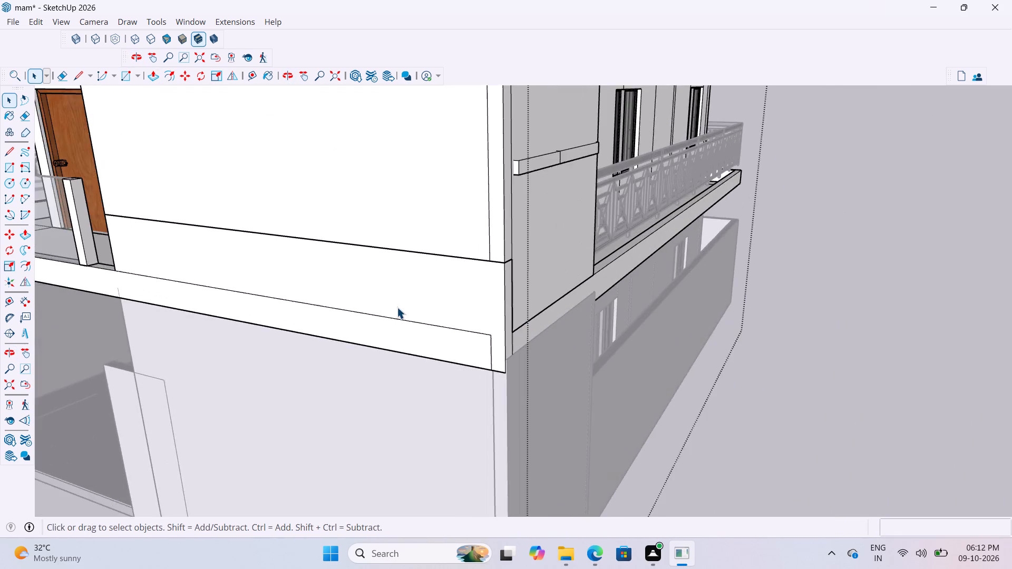
scroll(397, 307, "up", 3)
scroll(678, 339, "down", 12)
left_click(242, 341)
scroll(522, 291, "up", 3)
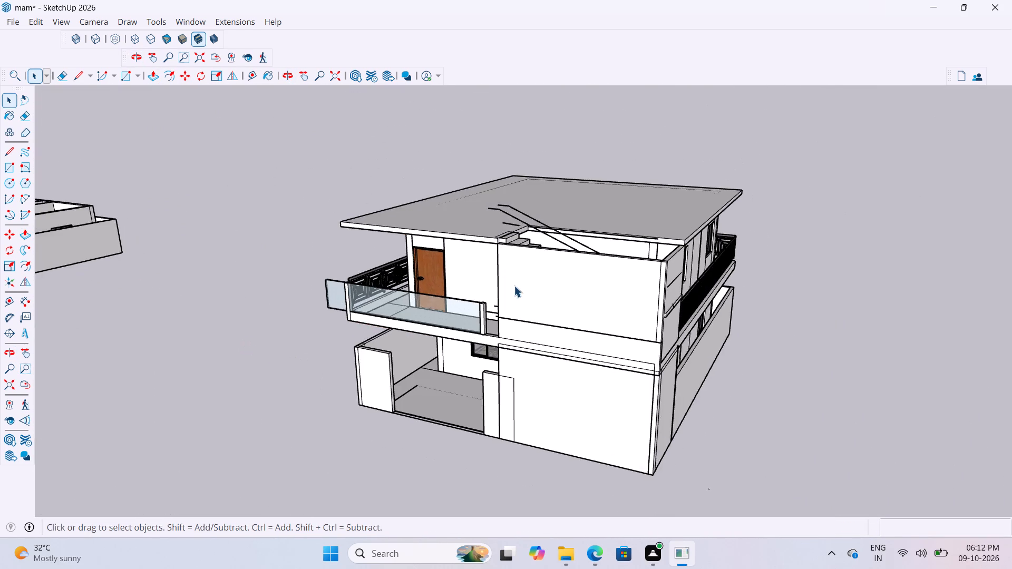
scroll(514, 286, "up", 7)
middle_click_drag(498, 287, 569, 289)
scroll(561, 366, "down", 4)
scroll(501, 387, "up", 4)
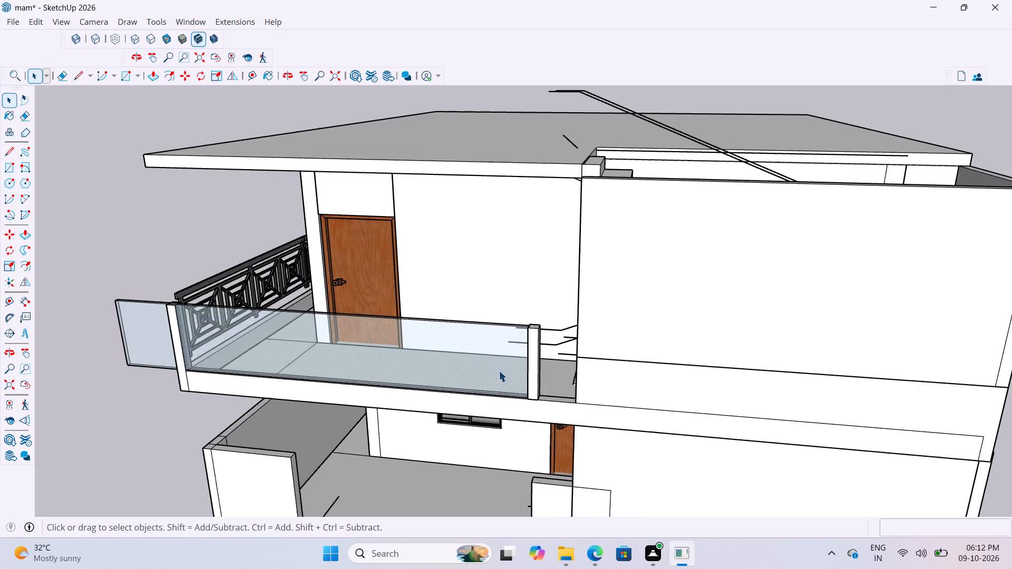
scroll(499, 370, "up", 3)
scroll(619, 443, "down", 8)
scroll(605, 324, "up", 7)
scroll(660, 223, "up", 2)
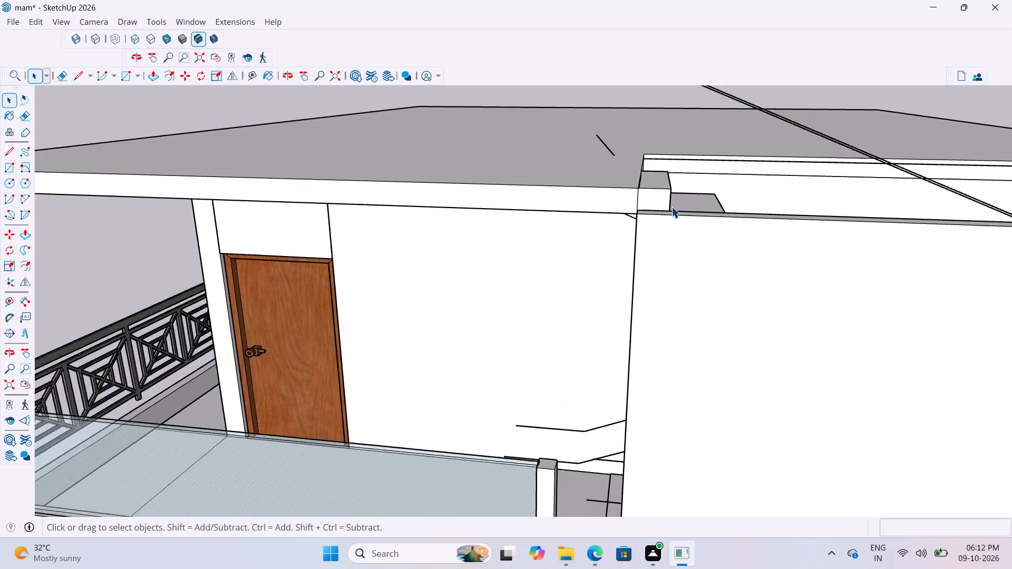
scroll(672, 207, "up", 12)
middle_click_drag(651, 162, 809, 102)
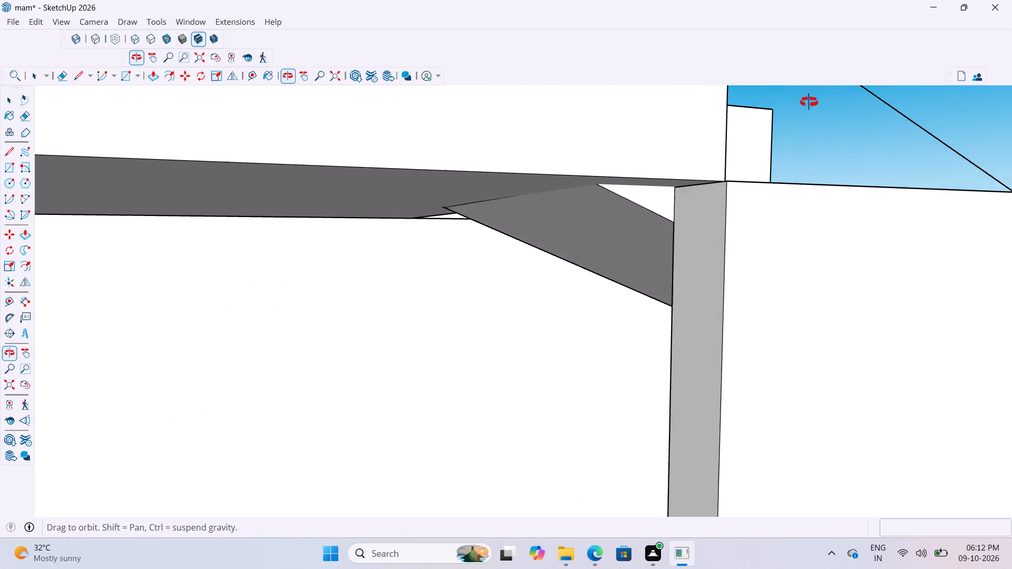
middle_click_drag(809, 102, 655, 148)
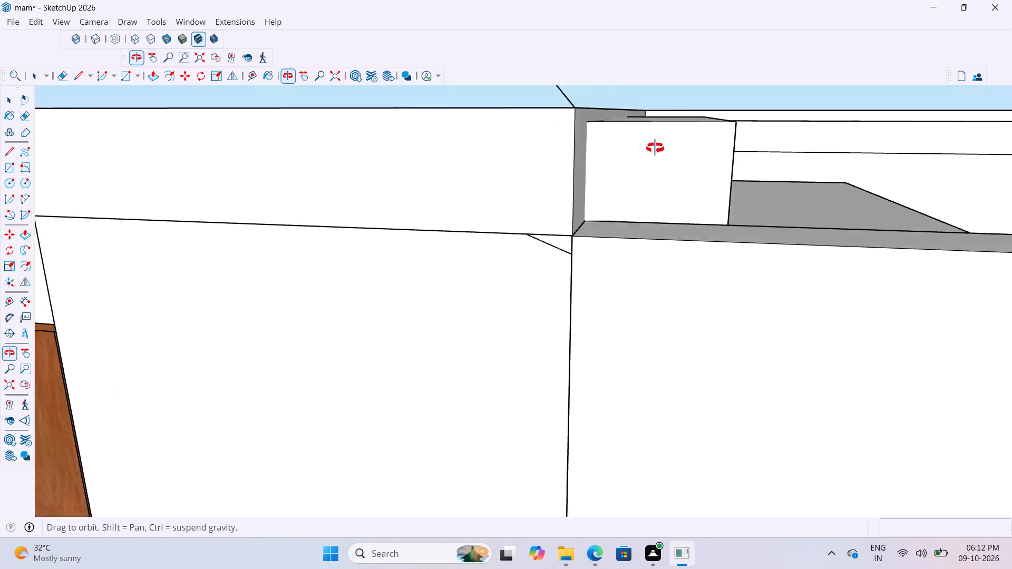
middle_click_drag(655, 148, 478, 316)
Raise the top face of the stairwell wall beside the stairs by 3'.
scroll(600, 257, "down", 4)
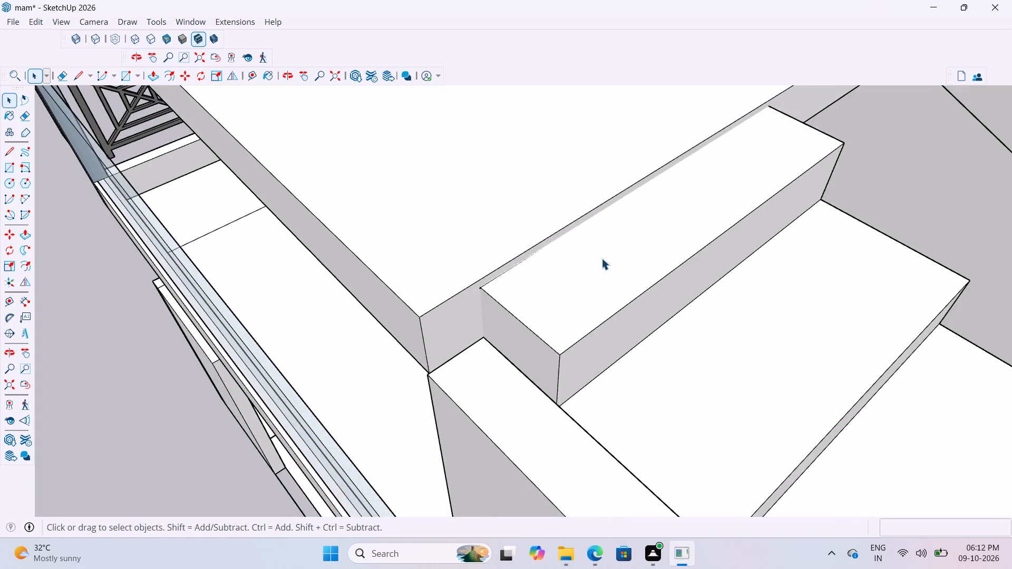
scroll(601, 258, "down", 4)
scroll(572, 301, "up", 4)
middle_click_drag(564, 270, 524, 177)
scroll(489, 270, "down", 12)
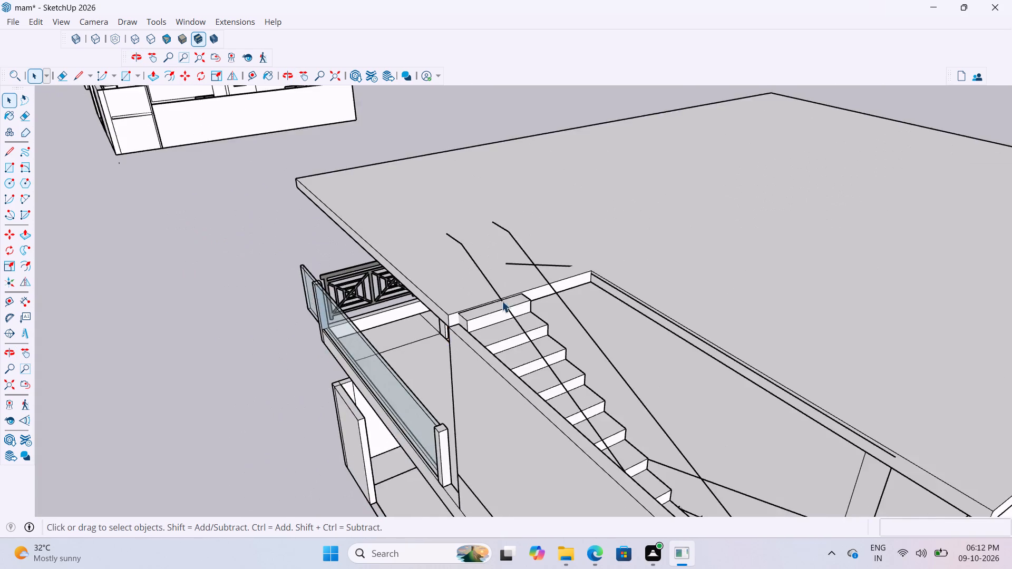
scroll(502, 301, "down", 3)
scroll(478, 330, "up", 16)
double_click(461, 316)
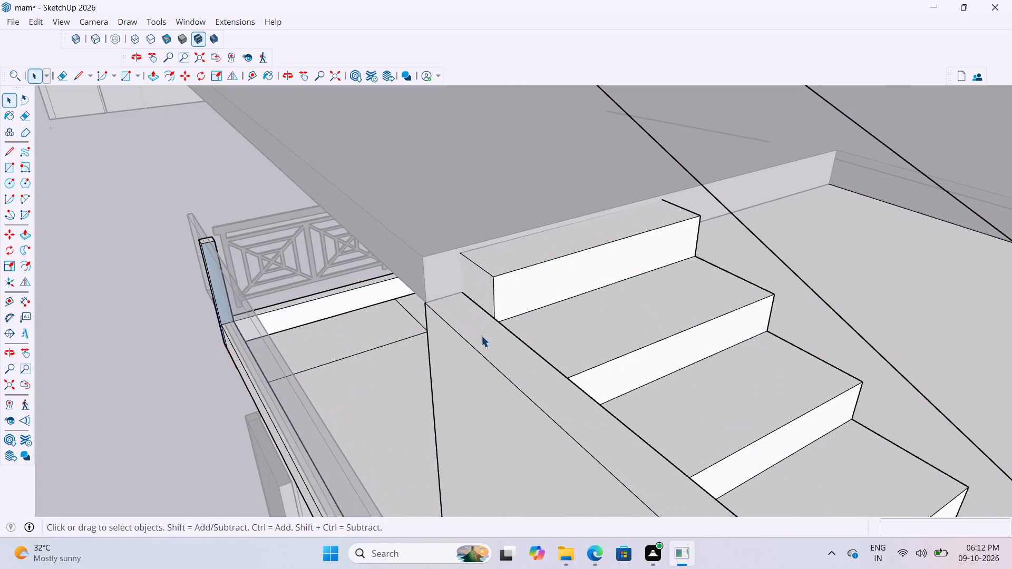
key("p")
key("space")
left_click(522, 341)
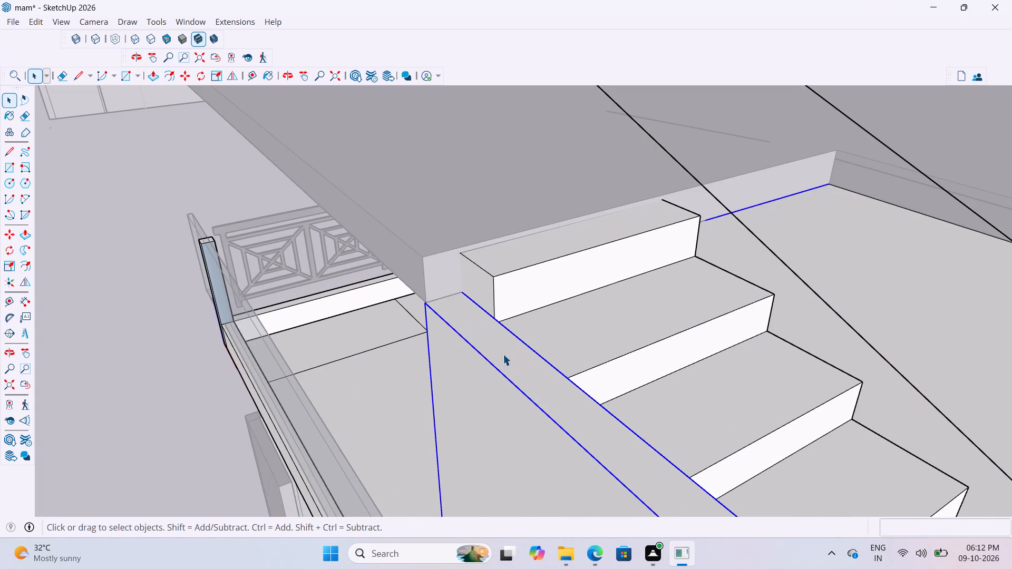
double_click(503, 354)
key("p")
left_click(508, 365)
scroll(511, 270, "down", 7)
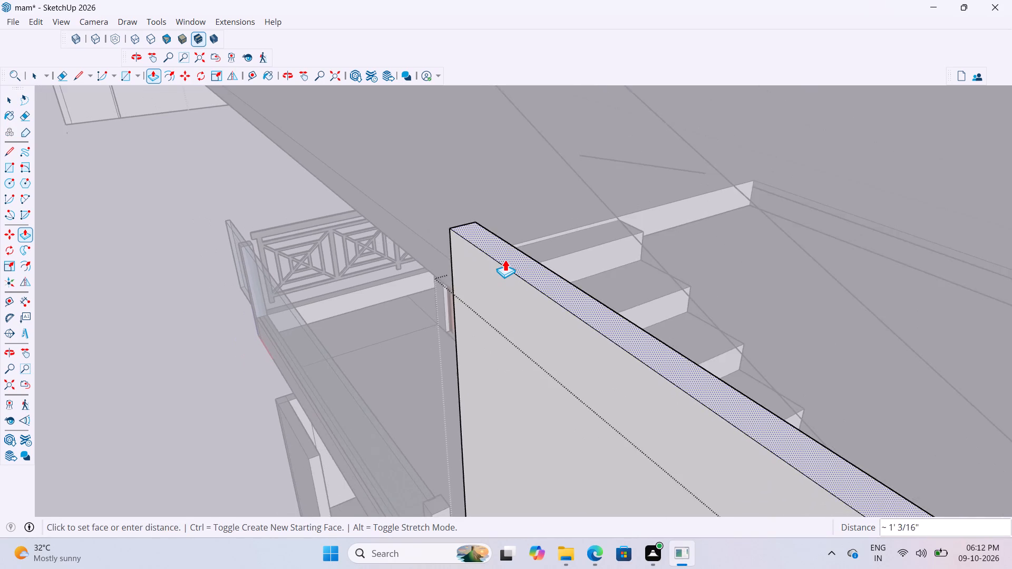
scroll(505, 259, "down", 10)
middle_click_drag(538, 249, 621, 244)
scroll(591, 250, "down", 10)
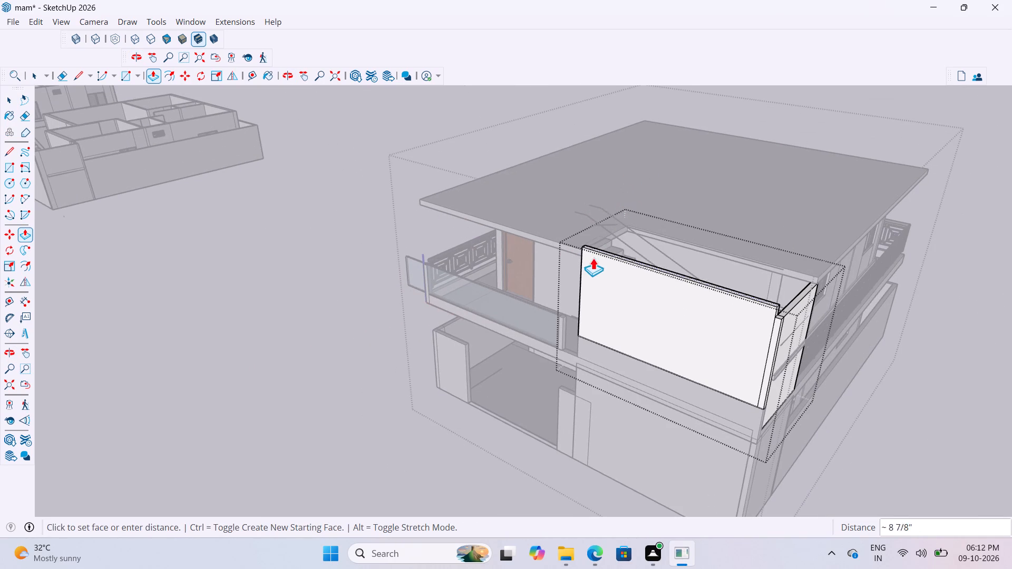
type("3'")
key("Return")
key("space")
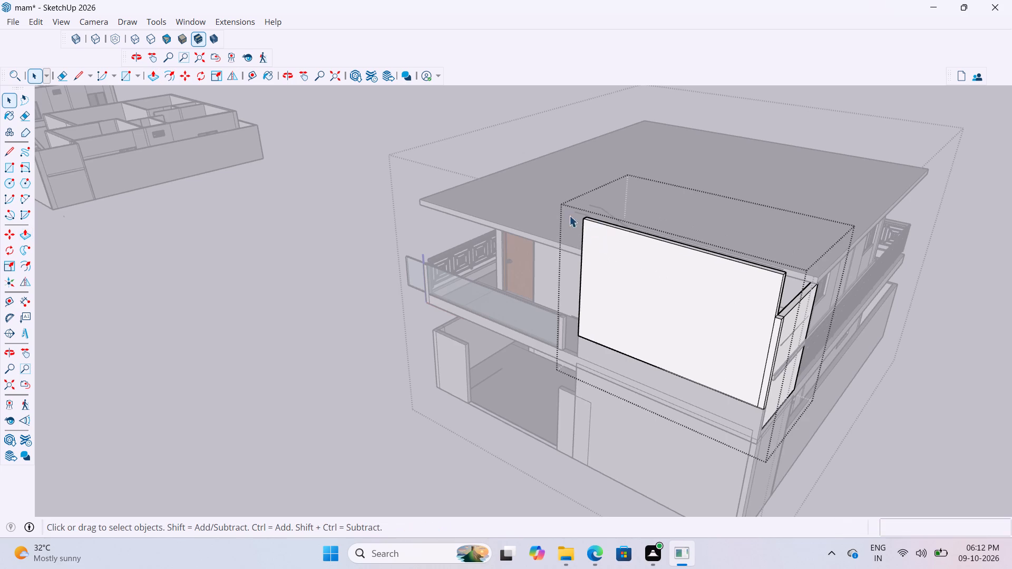
scroll(569, 215, "down", 6)
left_click(383, 330)
scroll(835, 260, "up", 7)
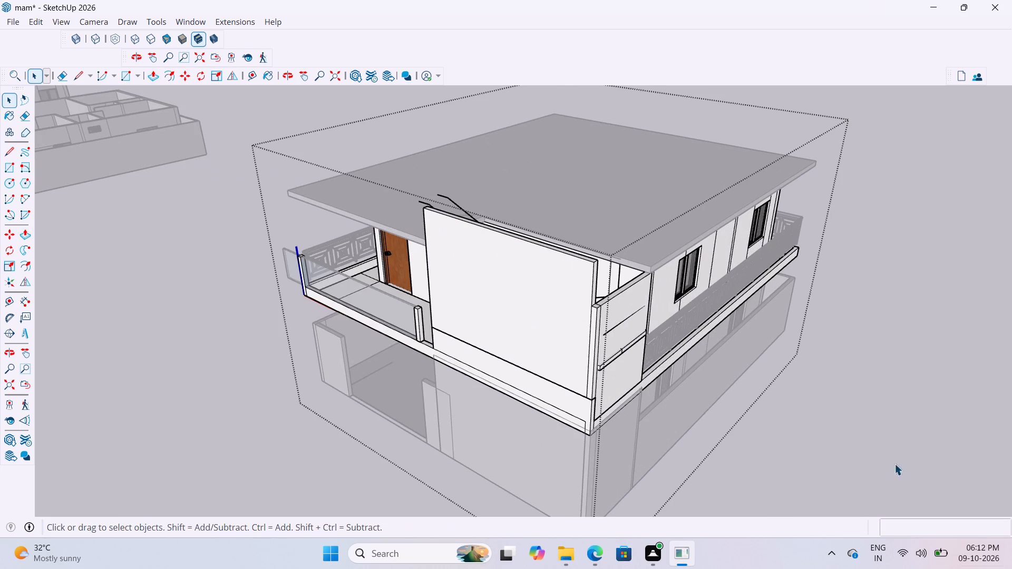
scroll(493, 361, "down", 3)
left_click(277, 424)
Move the balcony's end post along the edge to the end of the stairwell wall, inside its group.
scroll(420, 257, "up", 4)
middle_click_drag(442, 259, 528, 257)
scroll(432, 486, "up", 6)
scroll(573, 325, "up", 3)
middle_click_drag(587, 330, 707, 342)
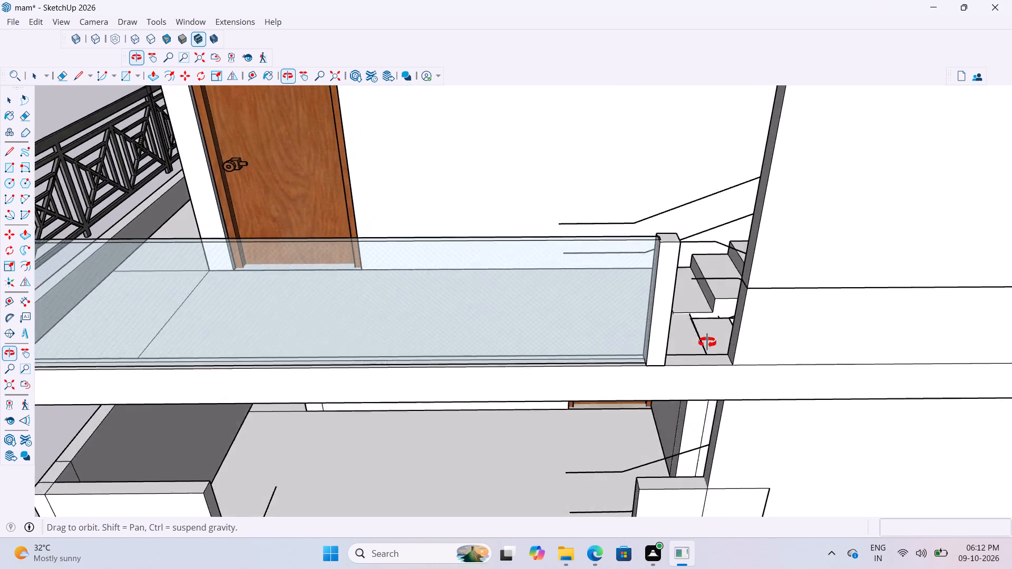
middle_click_drag(707, 342, 641, 345)
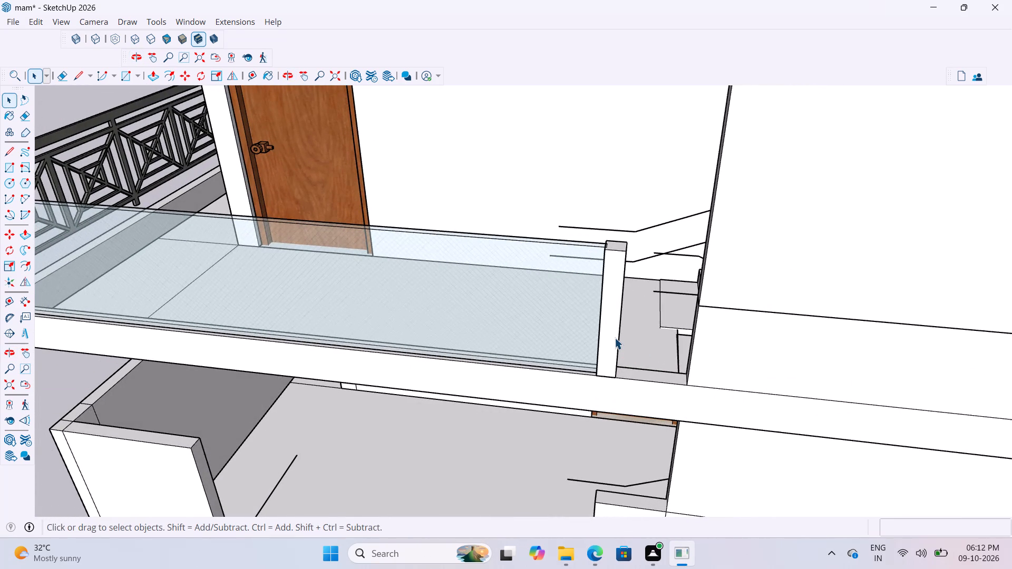
left_click(615, 338)
double_click(611, 339)
left_click(615, 356)
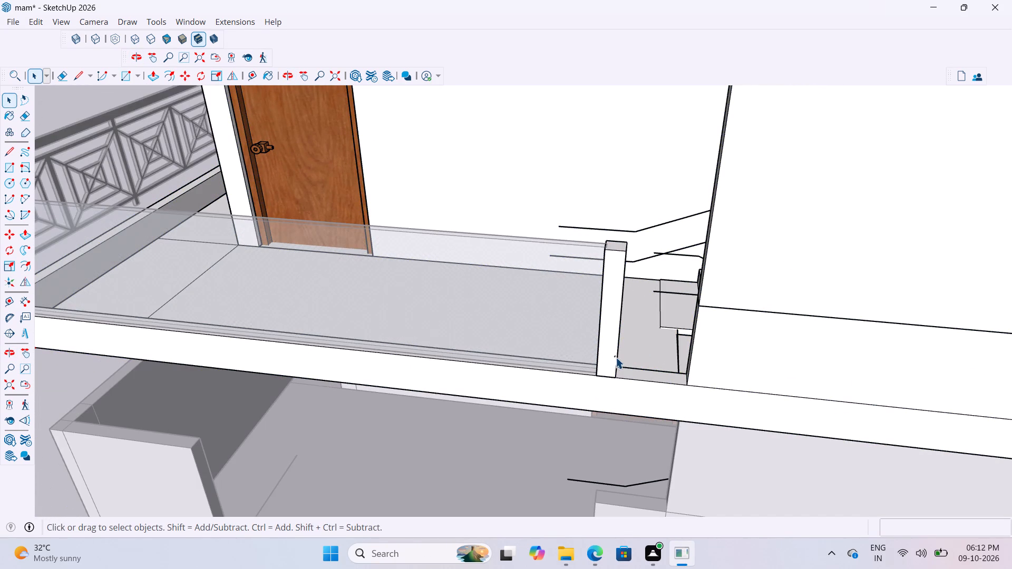
key("m")
scroll(622, 384, "up", 6)
left_click(616, 375)
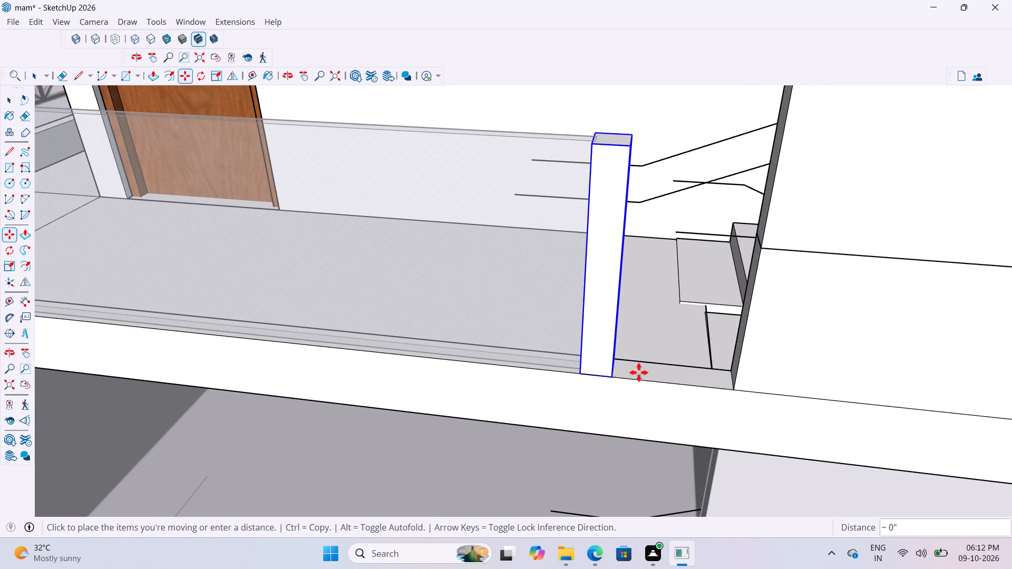
left_click(739, 388)
scroll(694, 399, "down", 8)
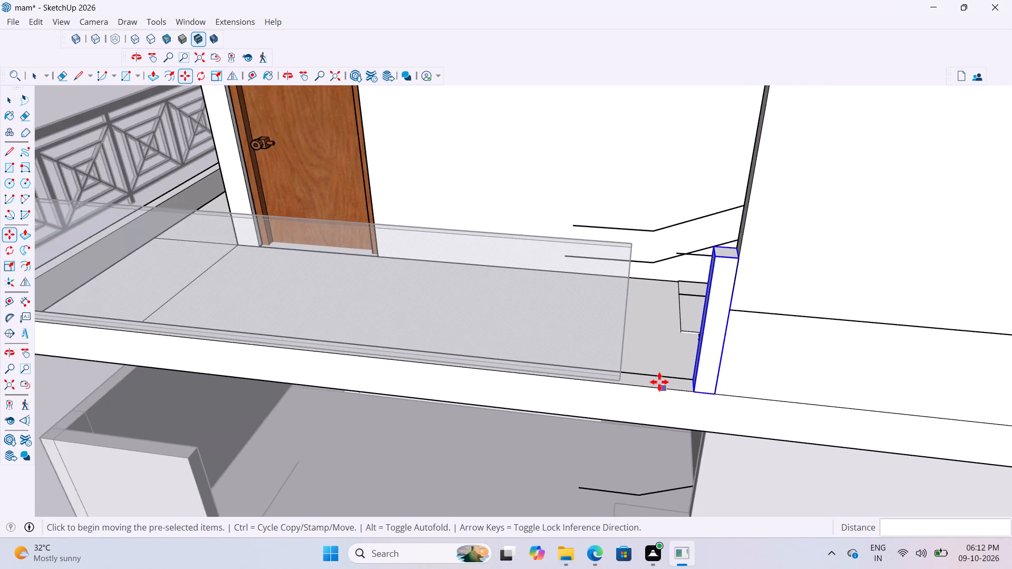
scroll(659, 382, "down", 10)
middle_click_drag(577, 376, 532, 378)
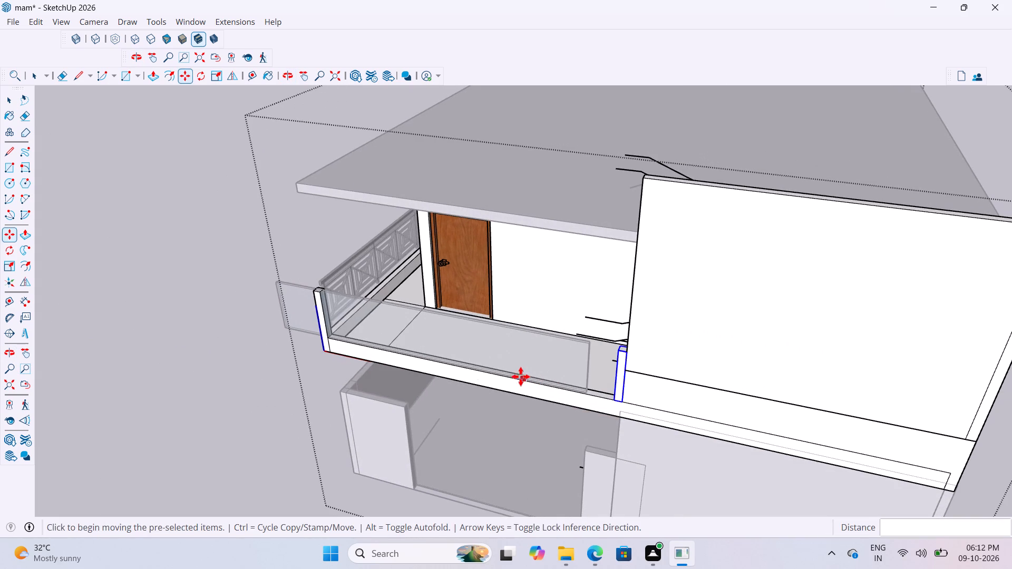
key("space")
left_click(198, 334)
Move the balcony glass panel about 1' 6 1/8" along the slab edge until its end meets the relocated end post.
scroll(582, 384, "up", 7)
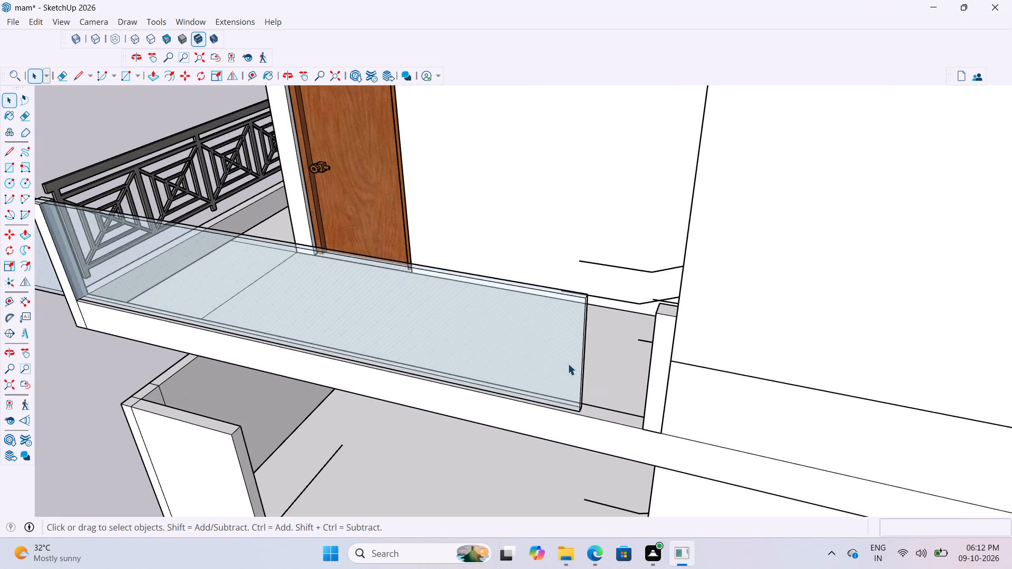
left_click(578, 378)
scroll(578, 406, "up", 14)
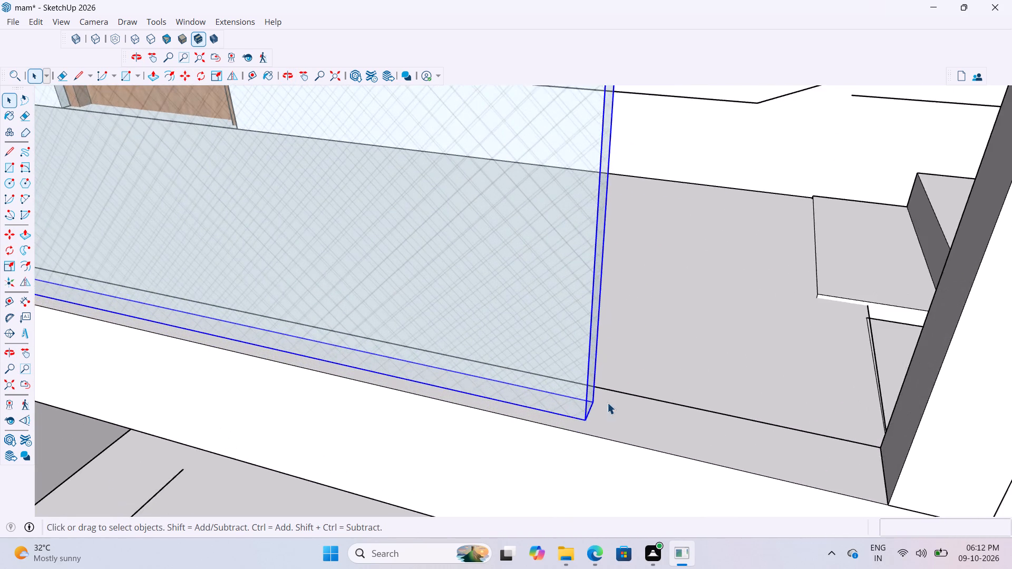
scroll(607, 403, "down", 4)
scroll(637, 438, "down", 5)
scroll(627, 452, "up", 4)
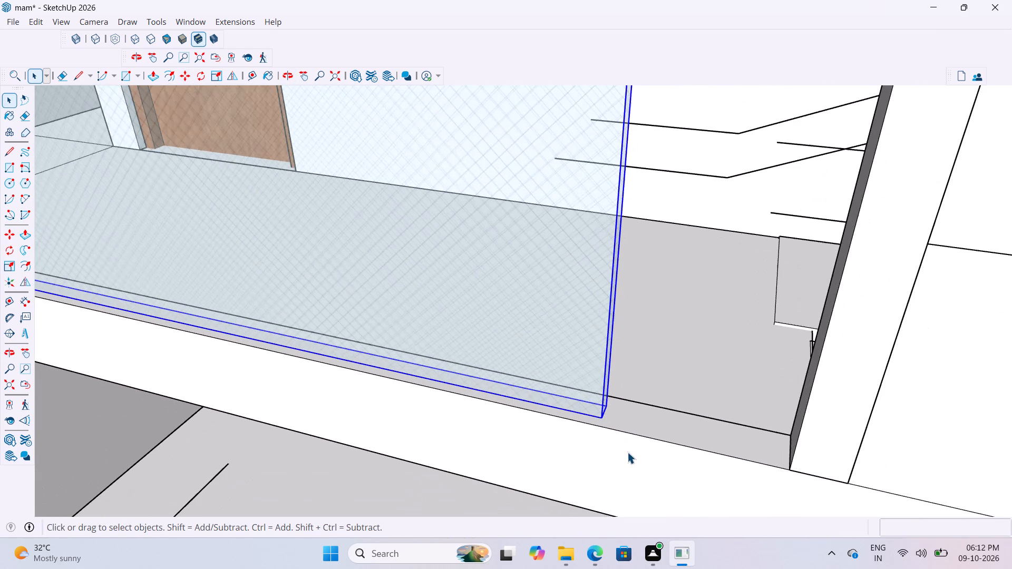
key("m")
left_click(607, 413)
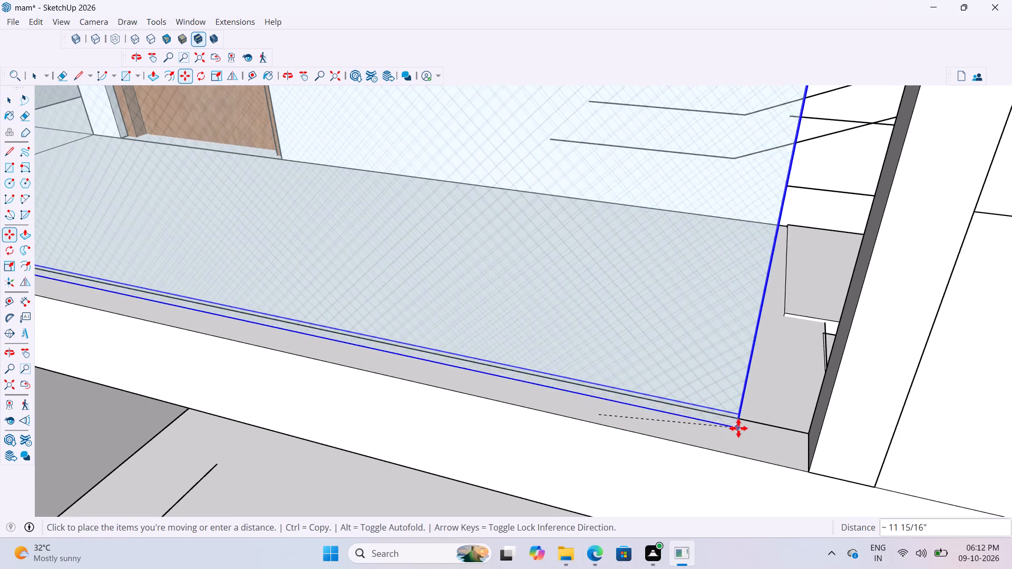
scroll(771, 428, "up", 6)
middle_click_drag(810, 459, 877, 467)
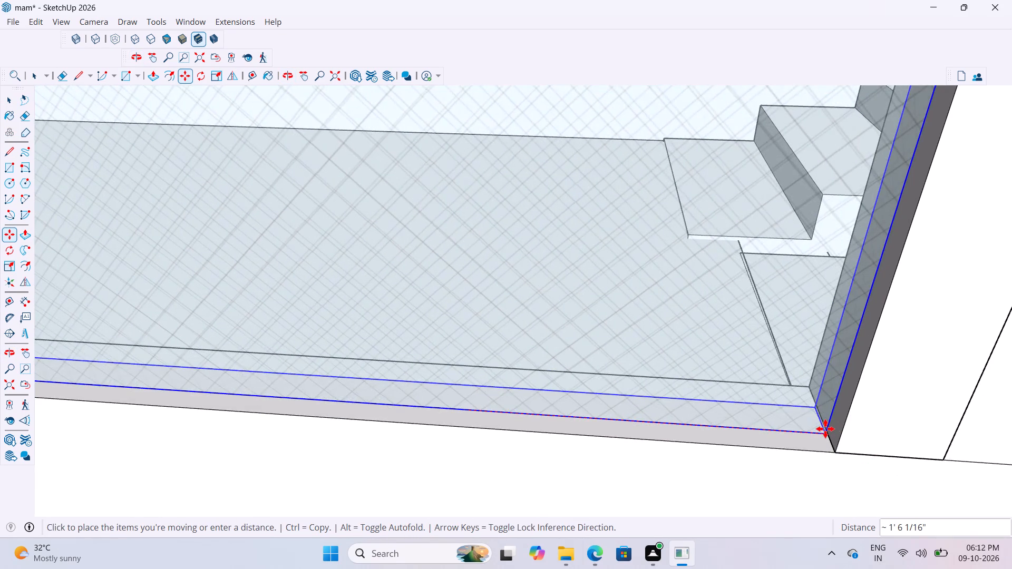
scroll(825, 429, "up", 10)
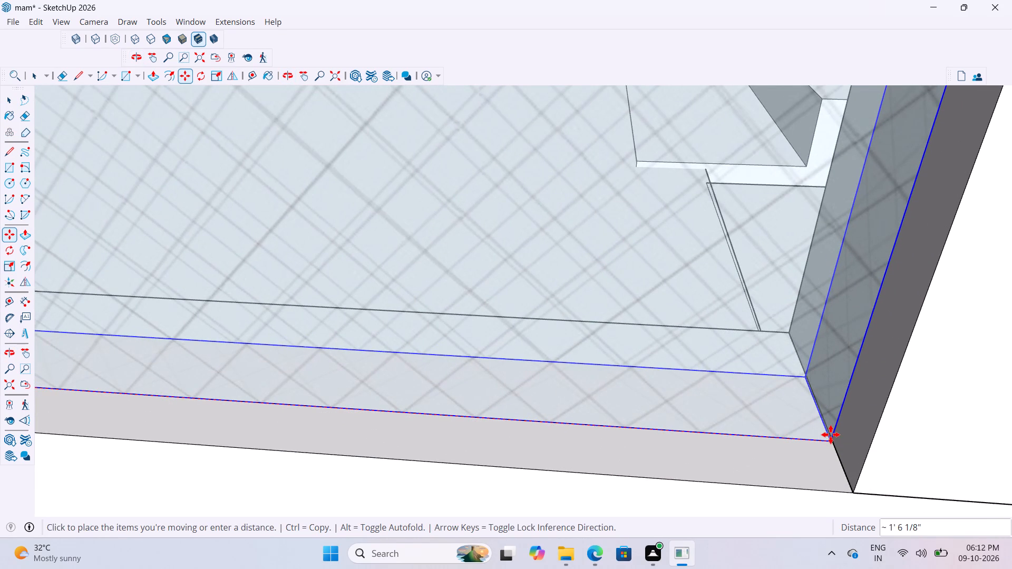
left_click(831, 435)
Scale the glass panel's far end lengthwise by about 0.88 to bring it back inside the balcony's corner post.
scroll(852, 454, "down", 20)
scroll(852, 454, "down", 4)
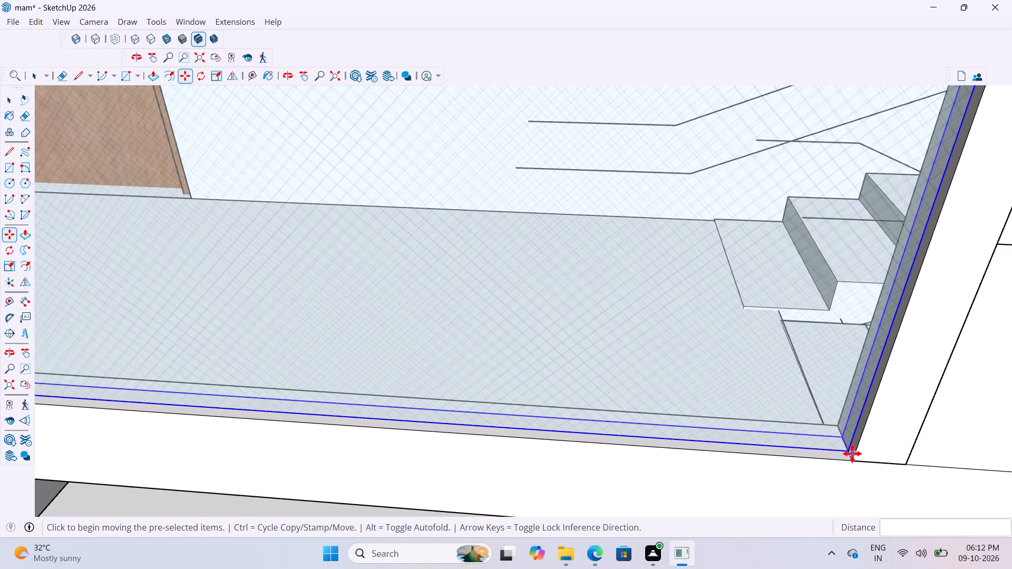
scroll(852, 454, "down", 15)
scroll(632, 409, "down", 1)
middle_click_drag(632, 409, 743, 357)
scroll(447, 395, "up", 5)
key("s")
scroll(344, 368, "up", 4)
scroll(410, 345, "down", 4)
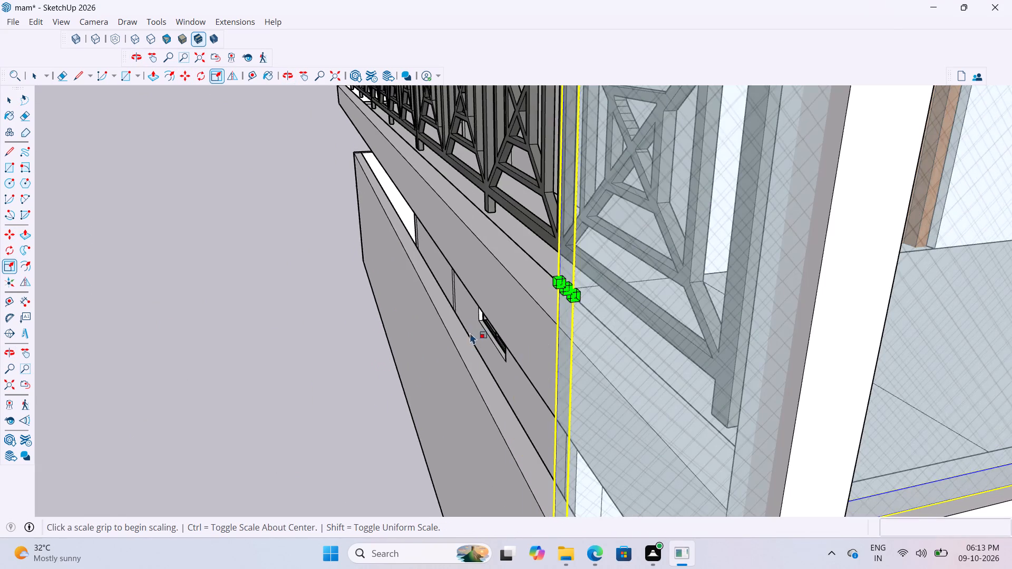
scroll(459, 322, "up", 16)
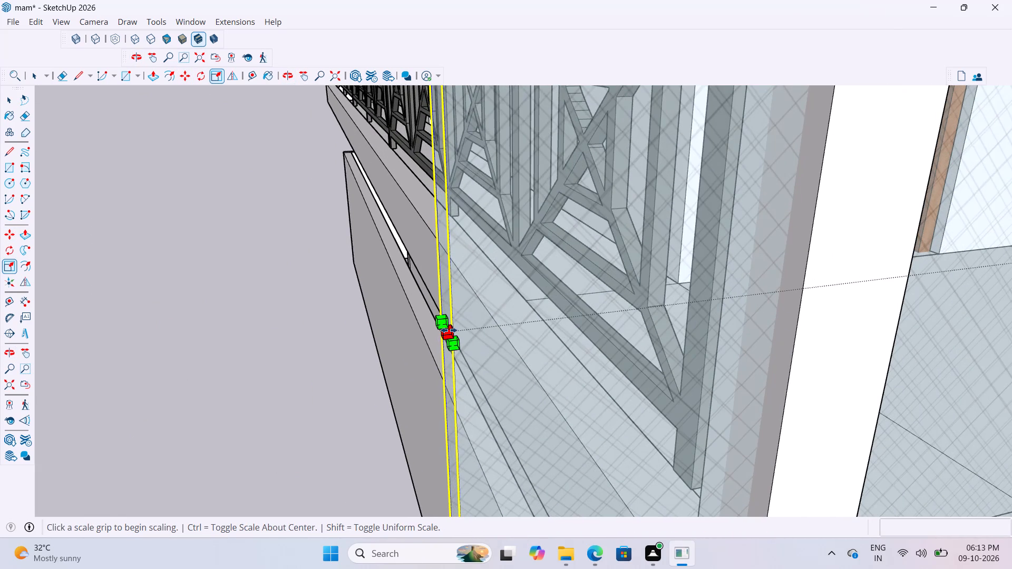
left_click(449, 330)
scroll(553, 313, "down", 10)
scroll(485, 315, "down", 5)
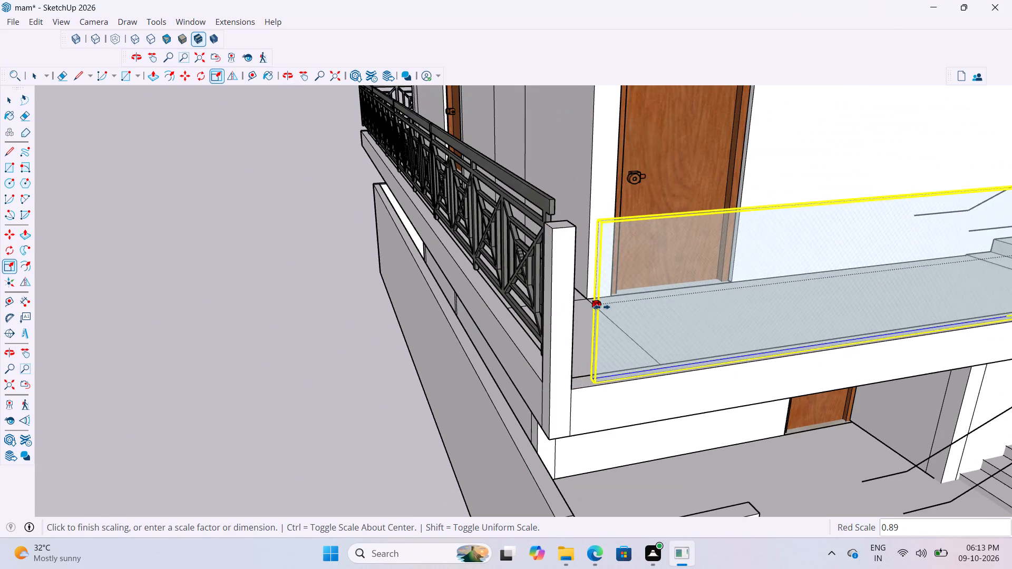
middle_click_drag(603, 306, 420, 308)
scroll(410, 315, "up", 5)
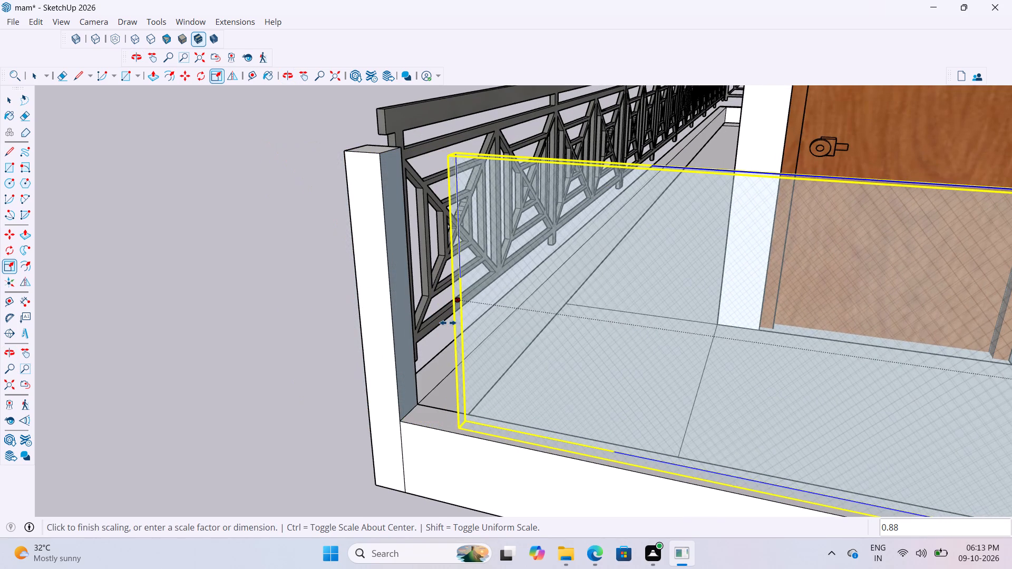
left_click(448, 323)
Stretch the glass panel lengthwise to close the remaining gap to the corner post beside the metal railing.
middle_click_drag(464, 312, 604, 344)
scroll(497, 326, "up", 9)
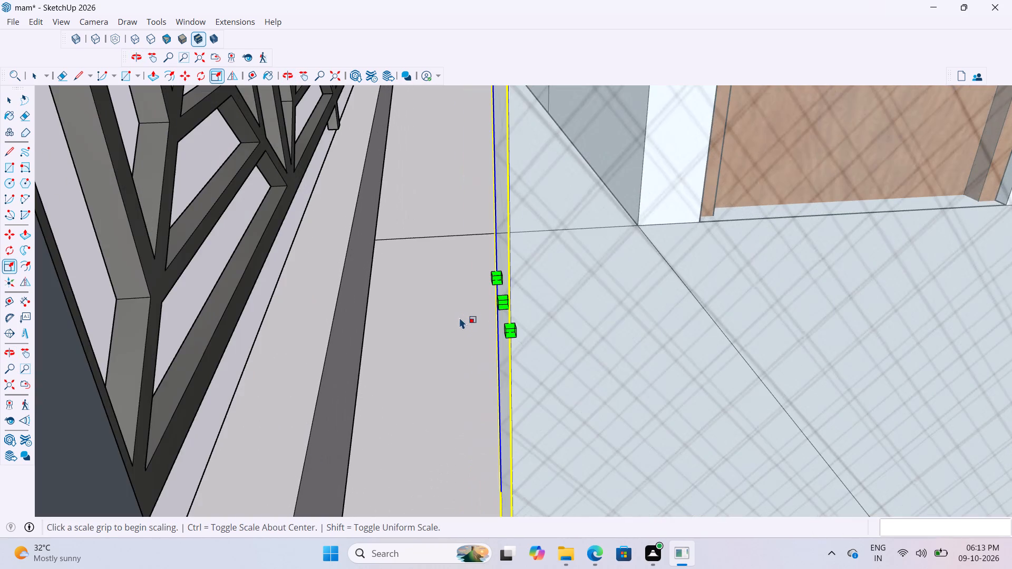
left_click(569, 280)
scroll(512, 286, "down", 9)
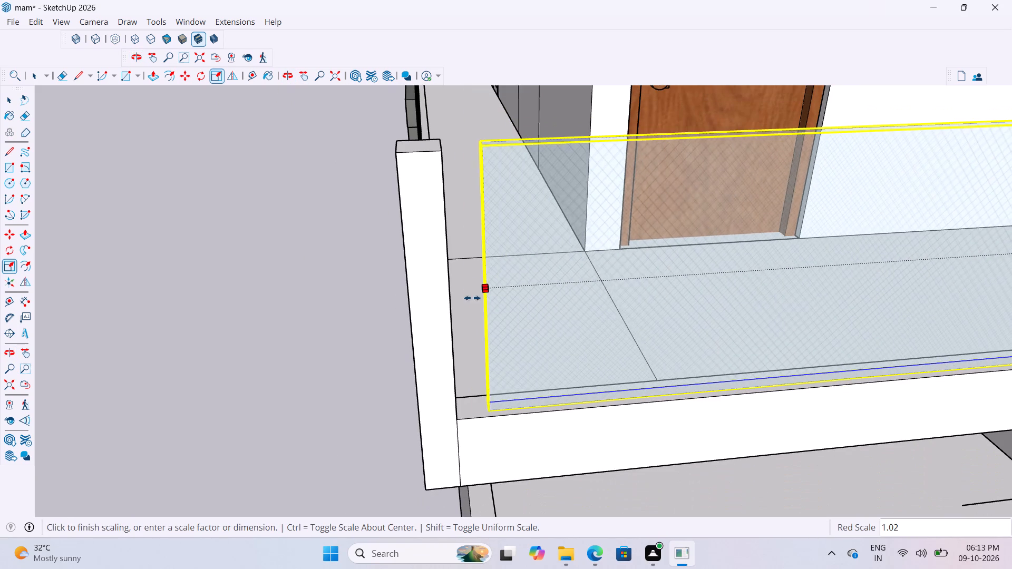
left_click(452, 301)
scroll(427, 320, "down", 10)
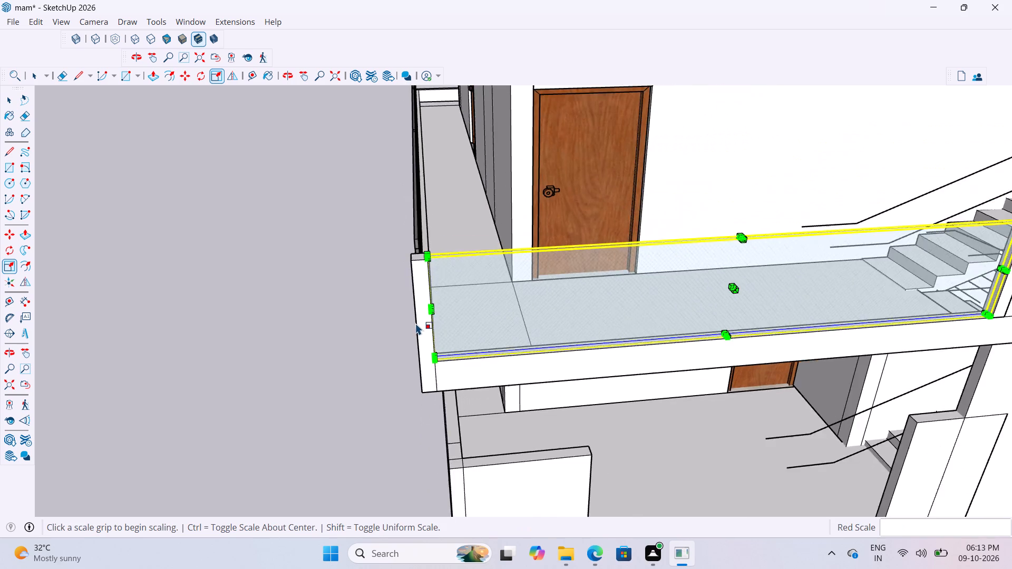
scroll(415, 323, "down", 5)
key("space")
left_click(296, 239)
Examine the glass railing where it meets the corner post, the end post and the stairs.
scroll(409, 282, "up", 7)
middle_click_drag(456, 257, 384, 225)
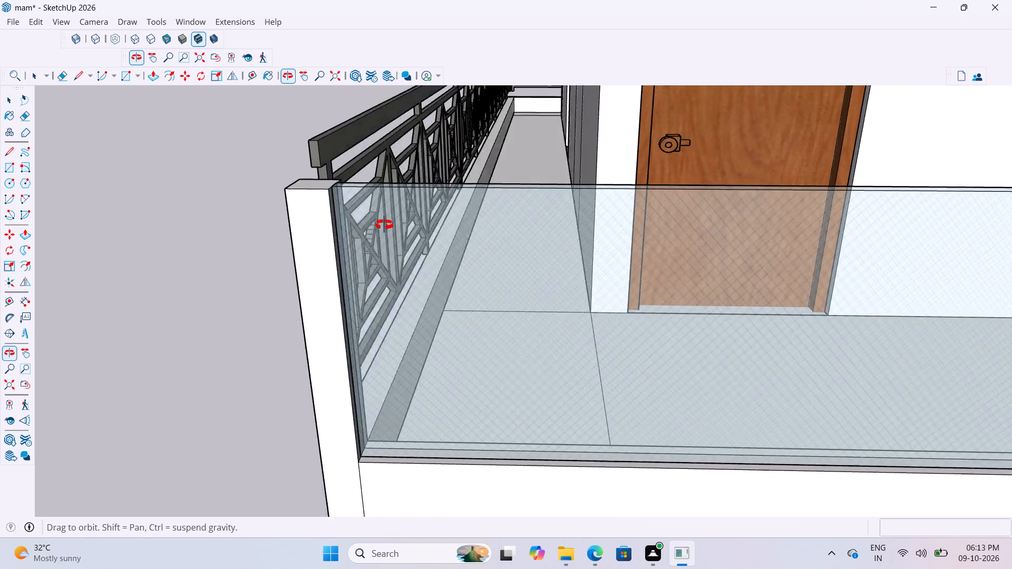
middle_click_drag(384, 225, 353, 230)
scroll(424, 188, "up", 3)
scroll(398, 155, "down", 8)
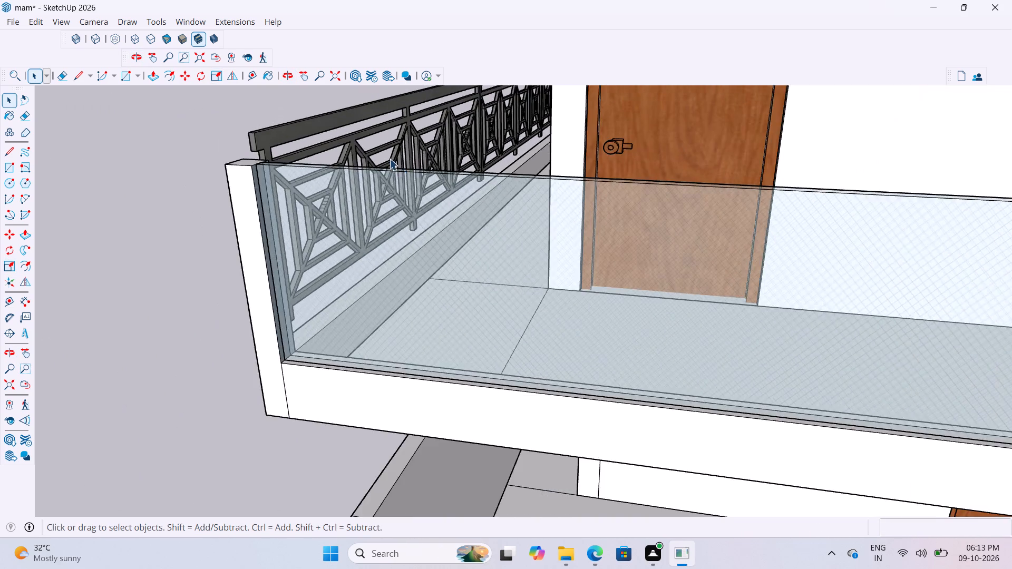
scroll(390, 159, "down", 3)
scroll(351, 178, "down", 5)
scroll(702, 205, "up", 8)
middle_click_drag(733, 190, 748, 190)
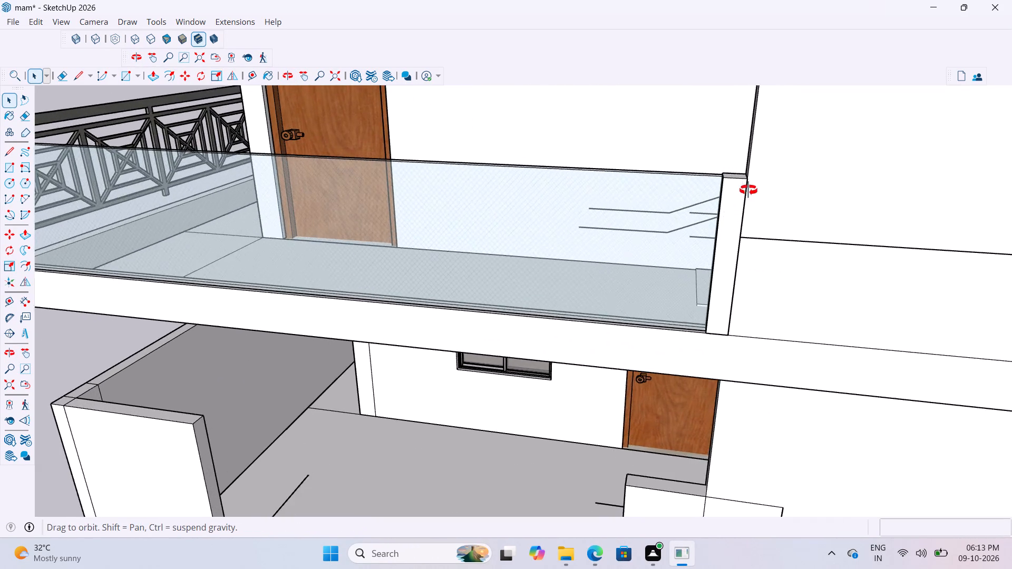
middle_click_drag(748, 190, 863, 241)
scroll(649, 101, "up", 11)
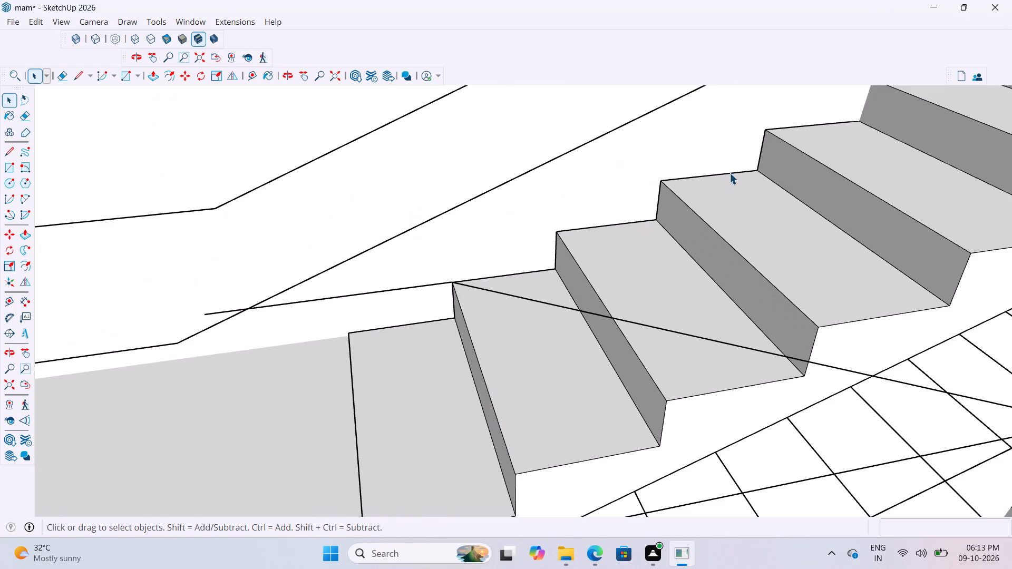
scroll(724, 160, "down", 4)
middle_click_drag(698, 200, 650, 202)
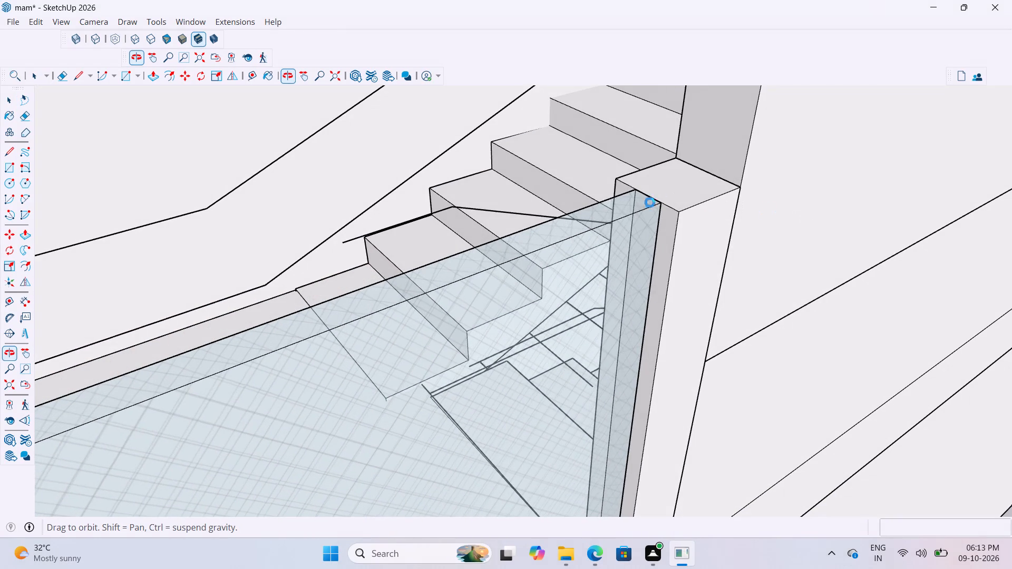
middle_click_drag(650, 202, 648, 202)
scroll(580, 222, "down", 4)
scroll(580, 229, "down", 20)
scroll(580, 229, "down", 2)
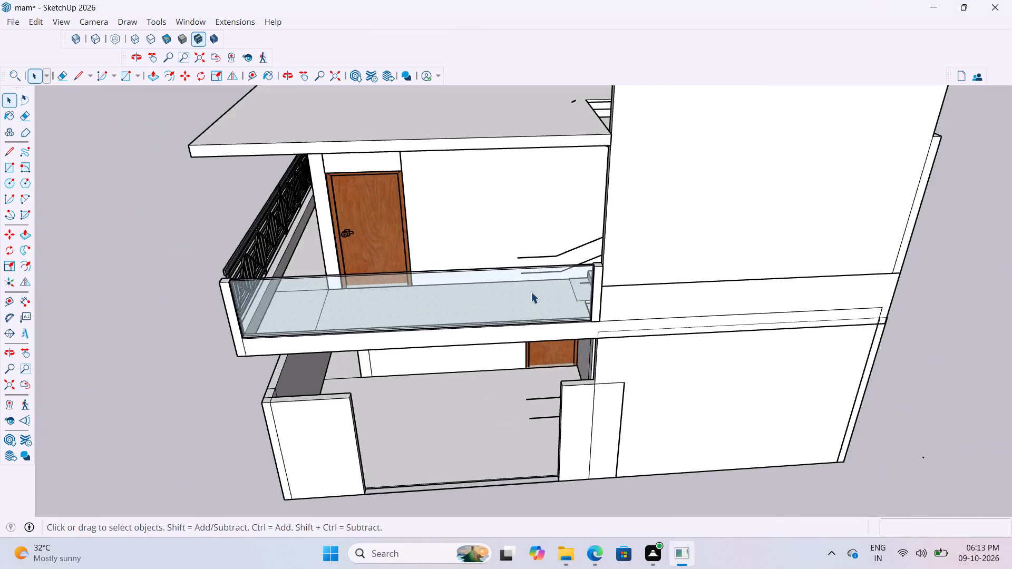
scroll(531, 292, "down", 9)
Examine the ground-floor entrance opening, its side wall and the staircase behind it.
left_click(537, 424)
scroll(458, 305, "up", 6)
scroll(596, 410, "up", 4)
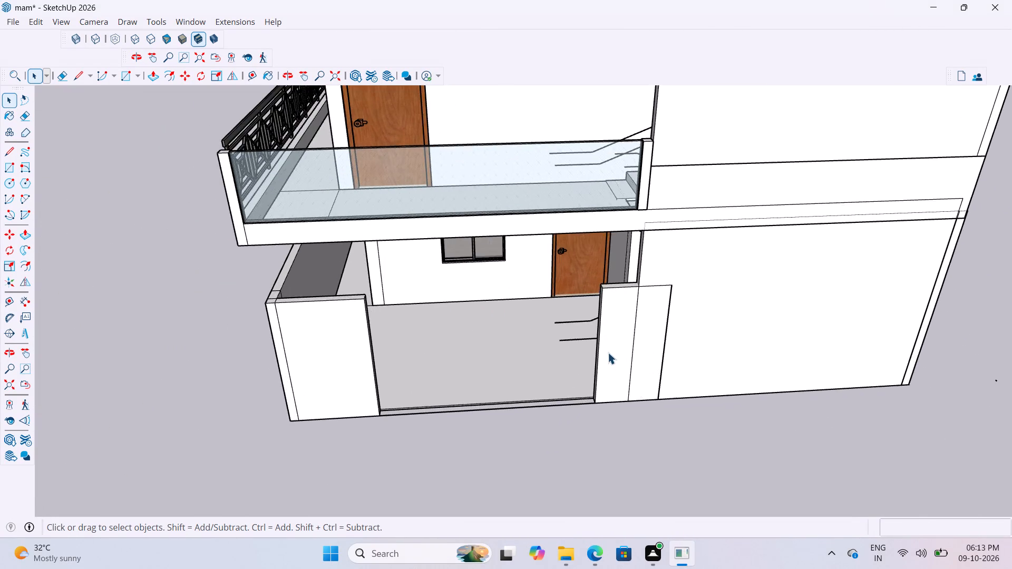
middle_click_drag(624, 323, 758, 306)
scroll(633, 272, "up", 8)
scroll(633, 262, "down", 5)
scroll(621, 292, "up", 9)
middle_click_drag(593, 323, 628, 322)
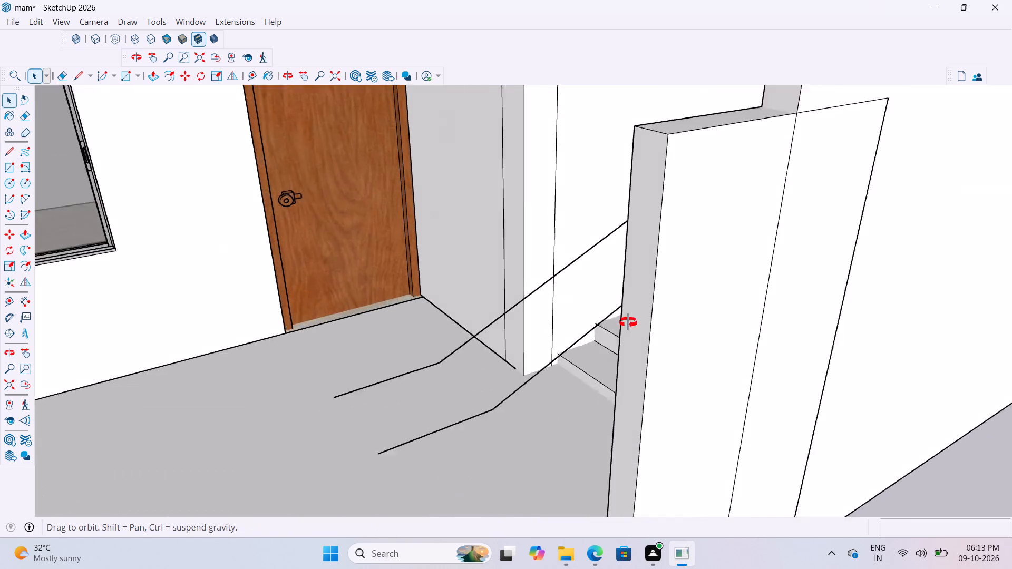
middle_click_drag(628, 322, 746, 227)
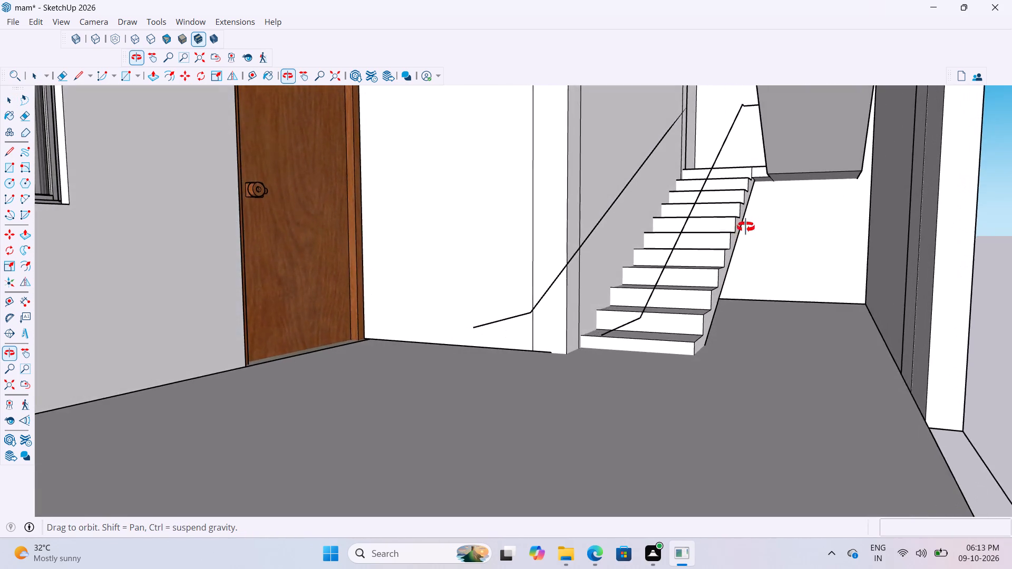
middle_click_drag(746, 227, 608, 273)
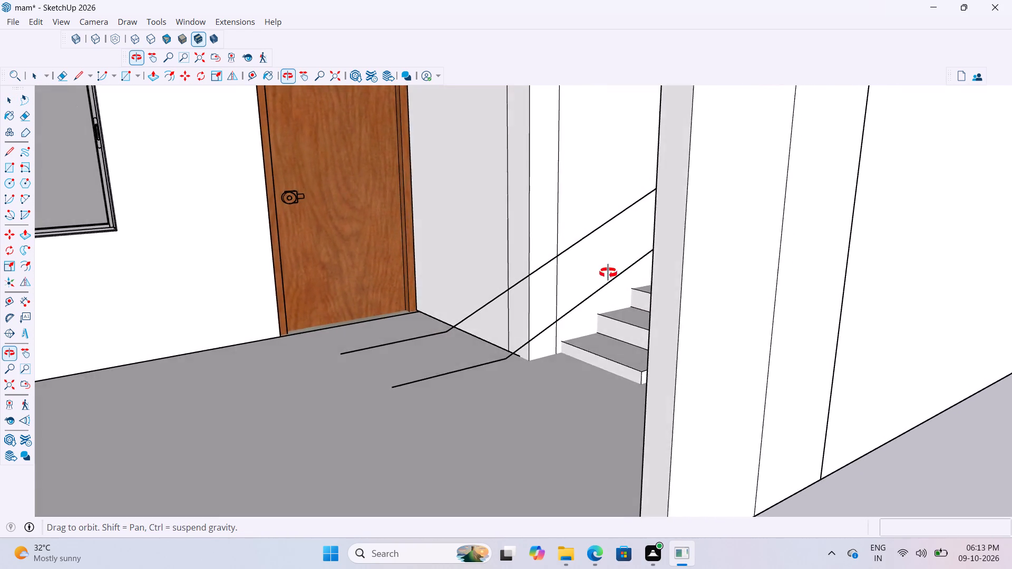
middle_click_drag(608, 273, 527, 337)
scroll(519, 349, "down", 18)
scroll(482, 398, "down", 6)
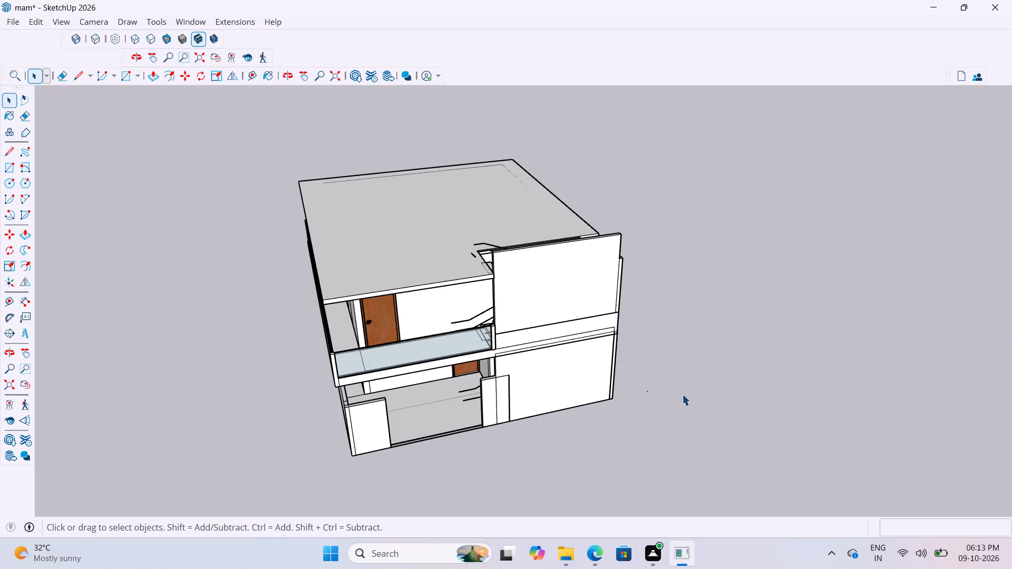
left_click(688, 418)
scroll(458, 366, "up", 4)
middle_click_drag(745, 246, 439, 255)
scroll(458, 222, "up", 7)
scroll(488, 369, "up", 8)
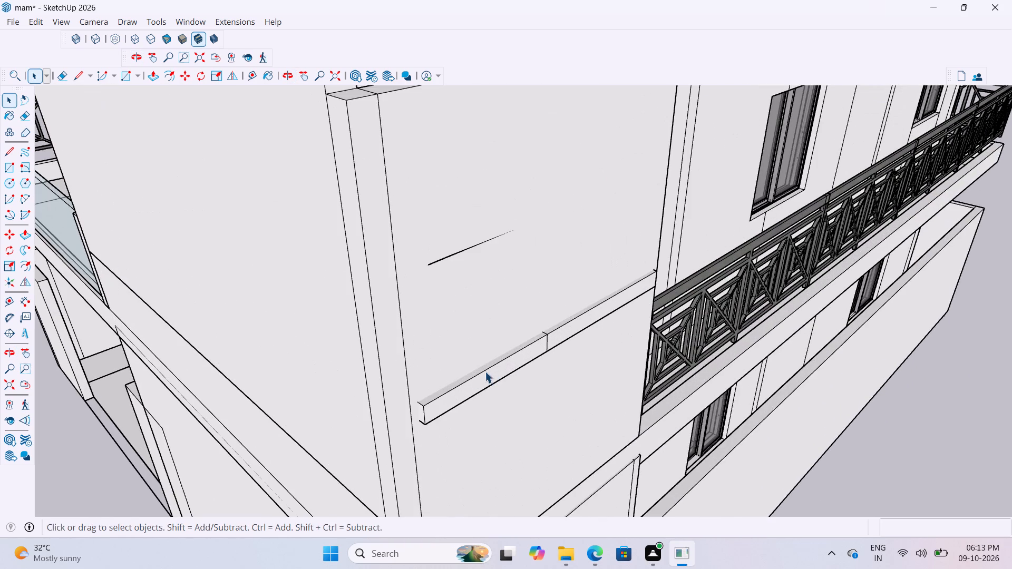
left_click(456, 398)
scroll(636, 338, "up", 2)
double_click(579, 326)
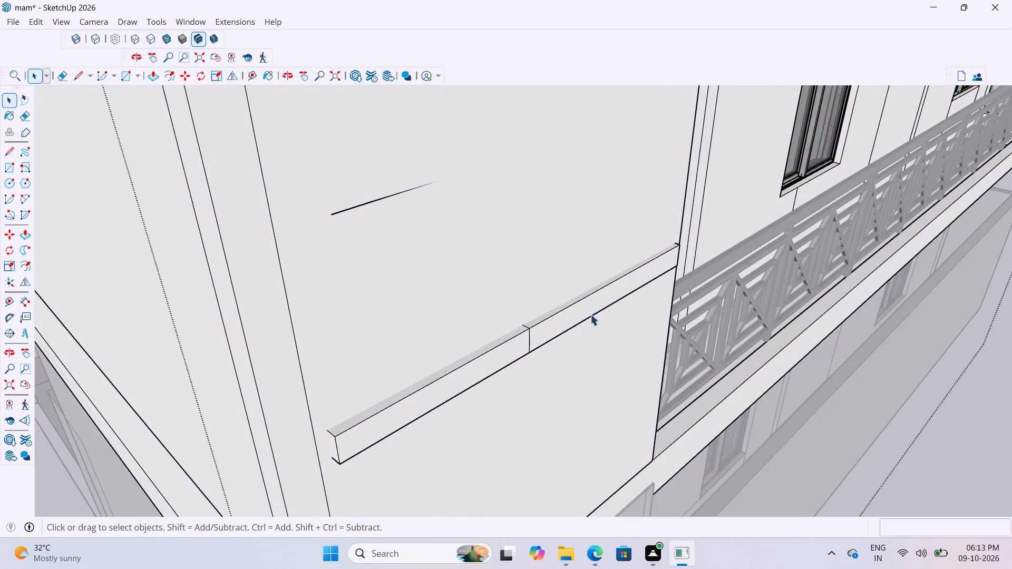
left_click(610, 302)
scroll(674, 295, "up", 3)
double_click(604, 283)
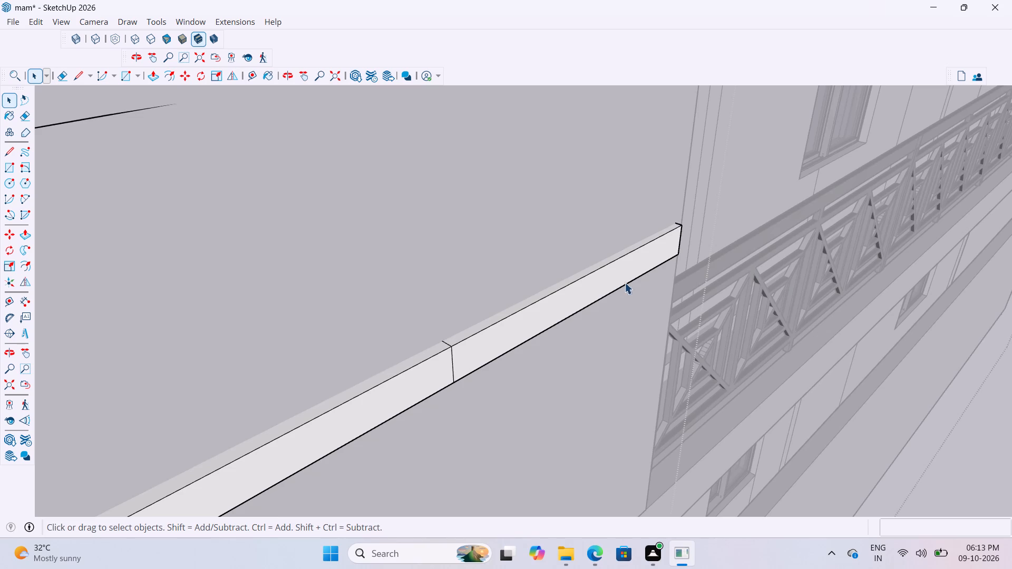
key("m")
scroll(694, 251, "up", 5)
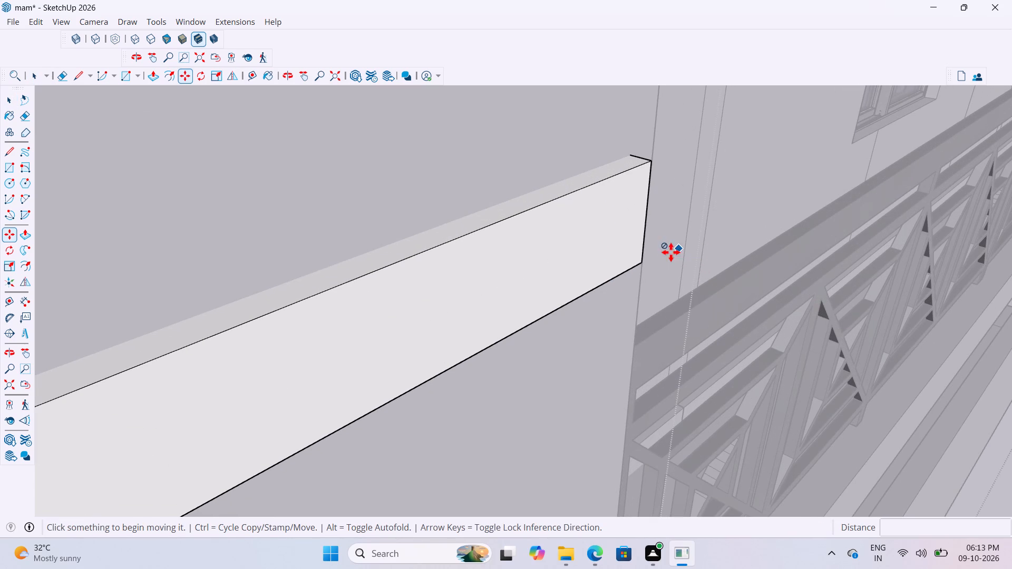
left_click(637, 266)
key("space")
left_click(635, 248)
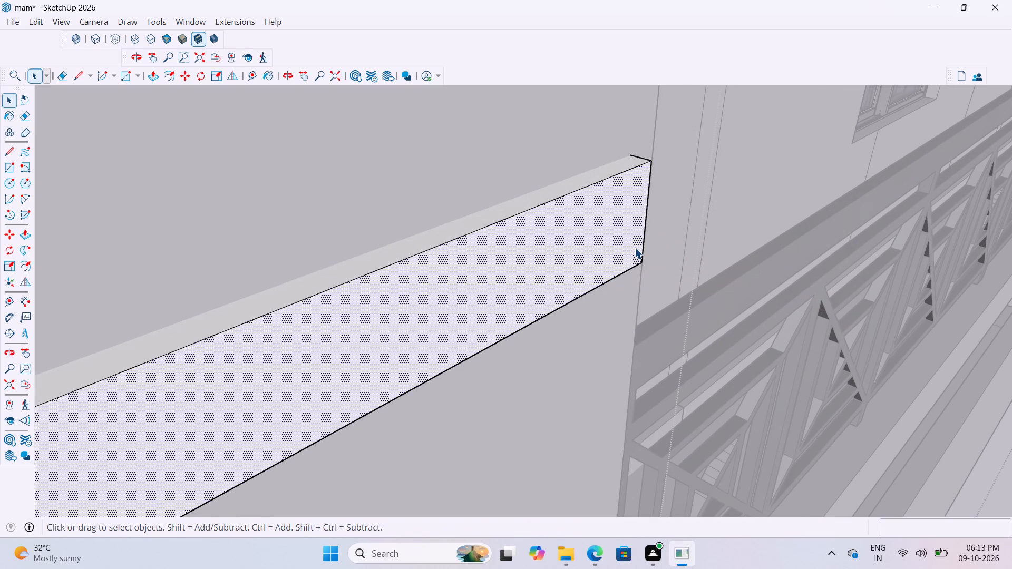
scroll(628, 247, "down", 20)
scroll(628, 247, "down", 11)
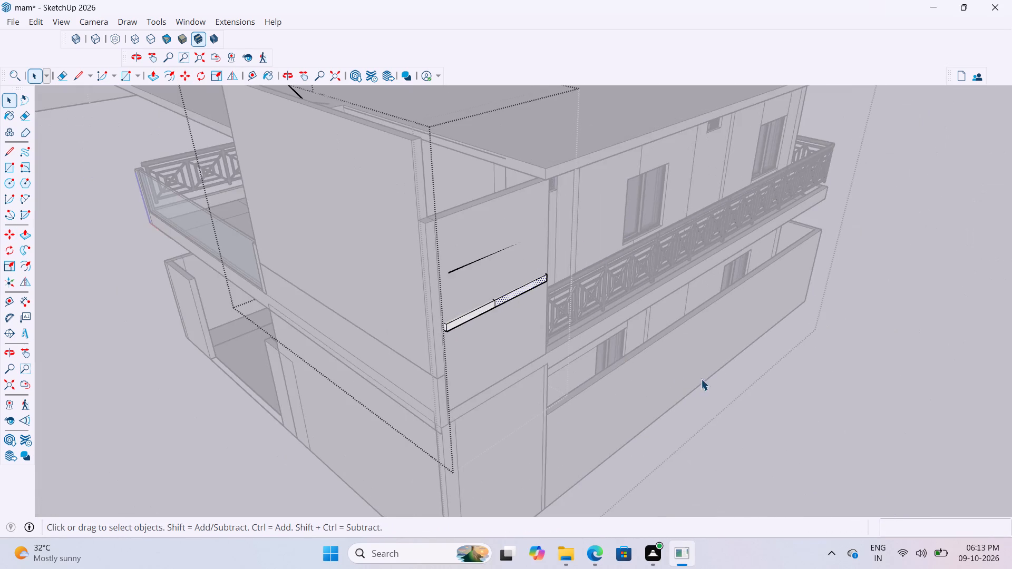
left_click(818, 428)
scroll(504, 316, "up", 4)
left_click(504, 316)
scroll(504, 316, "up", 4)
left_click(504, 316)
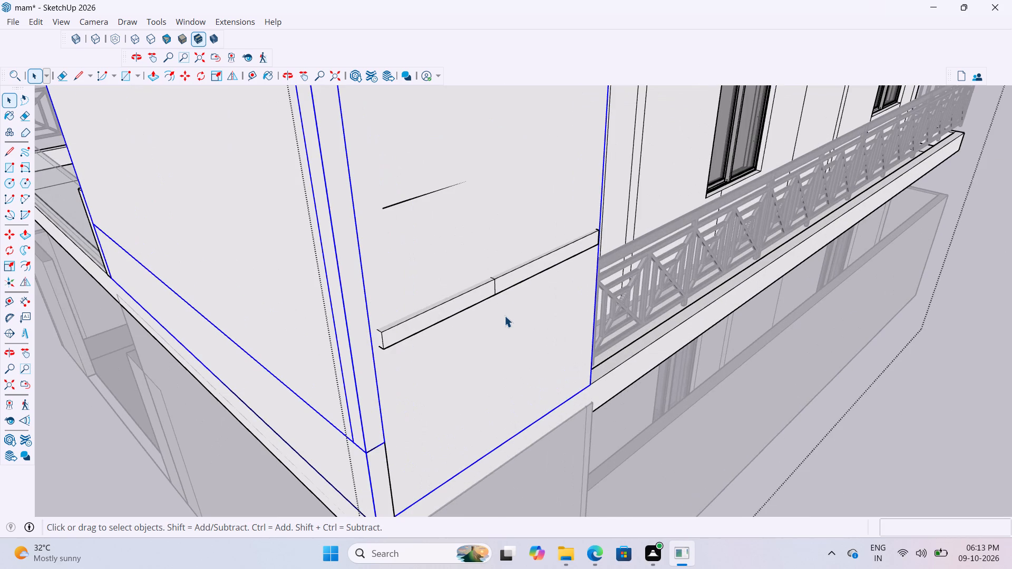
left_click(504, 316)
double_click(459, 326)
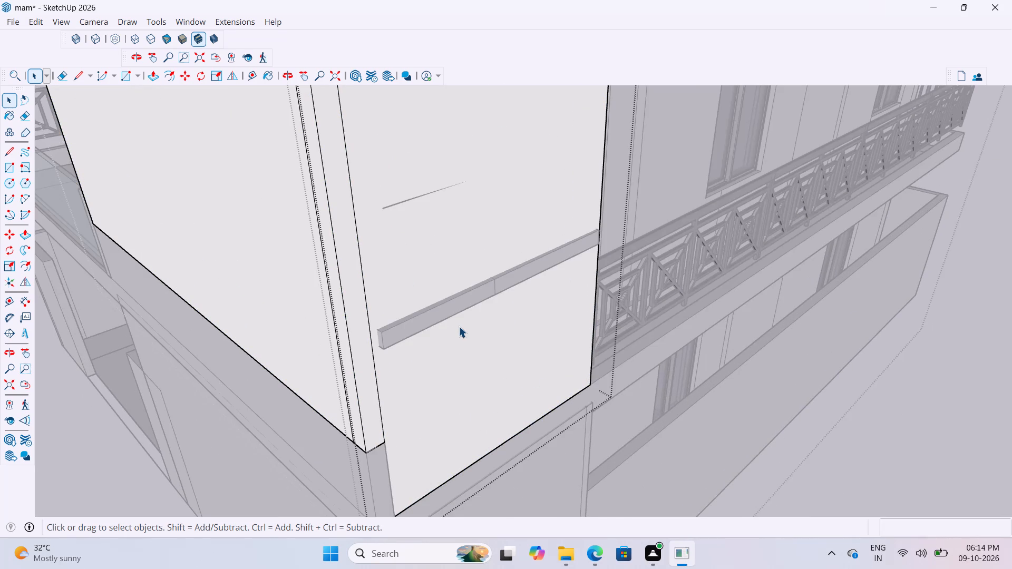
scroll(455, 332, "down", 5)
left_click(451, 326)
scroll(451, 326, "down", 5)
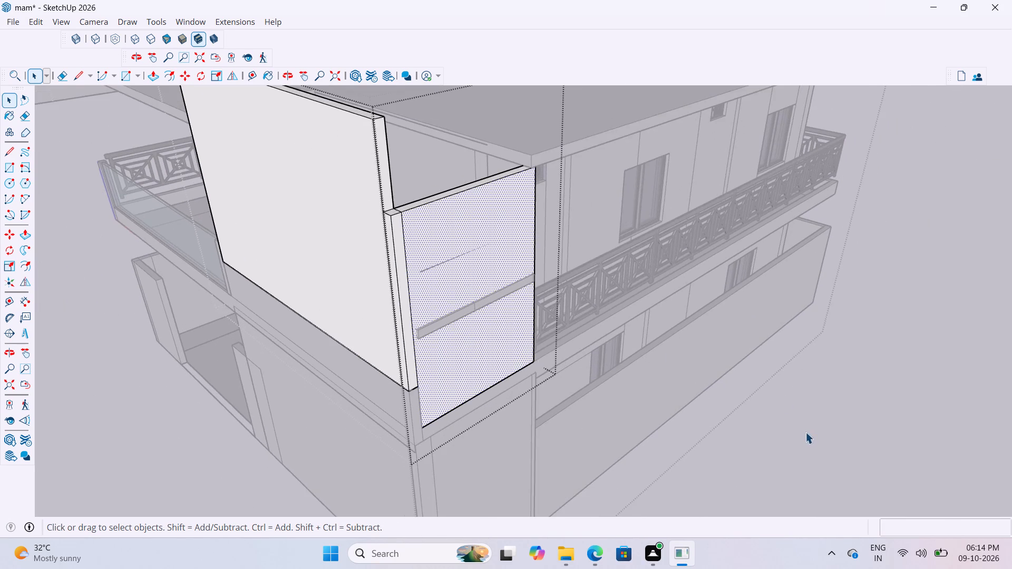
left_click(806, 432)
Move the staircase group inward so its landing slab stops protruding through the stairwell's outer side wall.
scroll(408, 307, "up", 6)
middle_click_drag(432, 329, 498, 321)
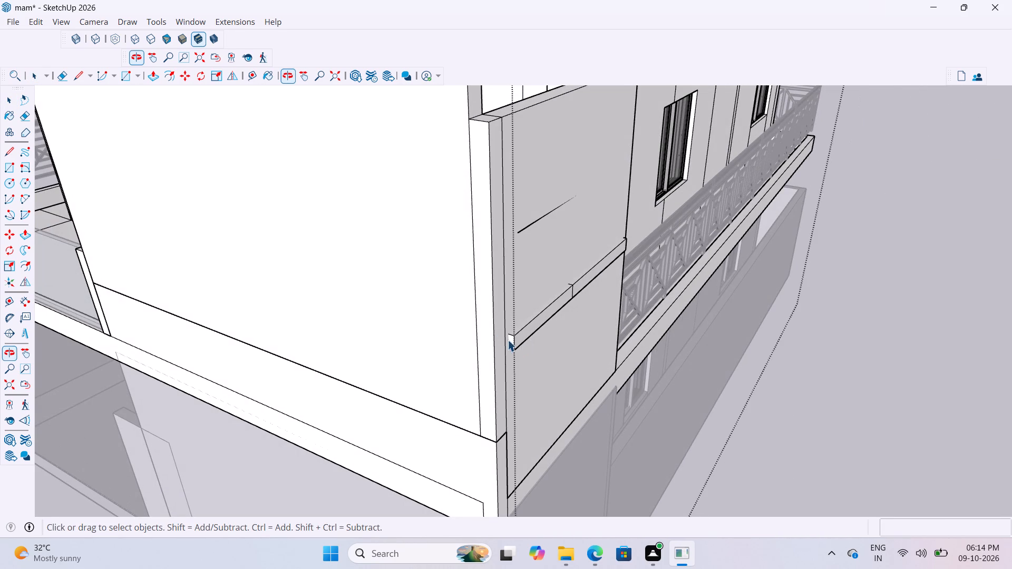
left_click(515, 341)
scroll(515, 341, "up", 14)
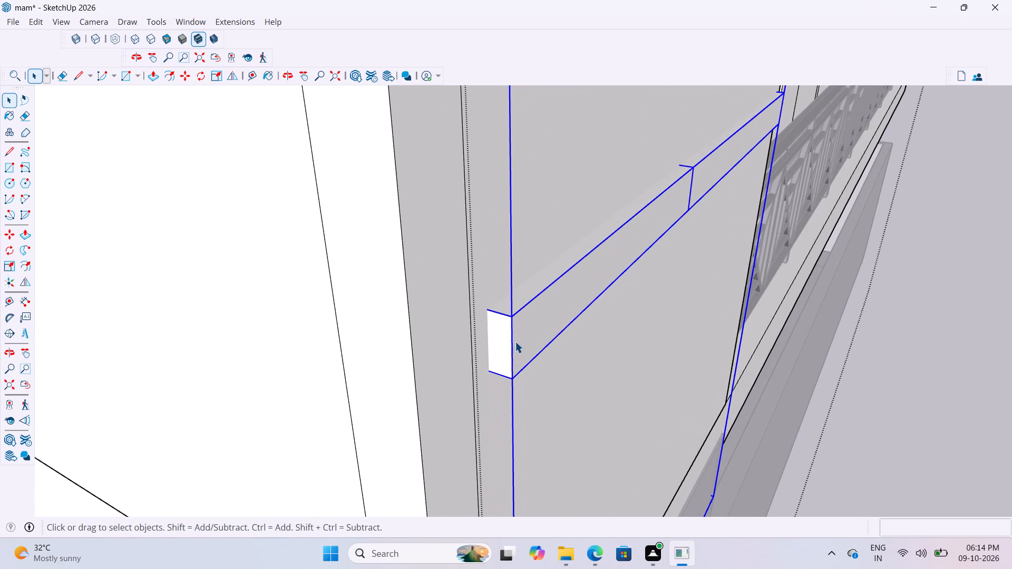
key("m")
left_click(511, 319)
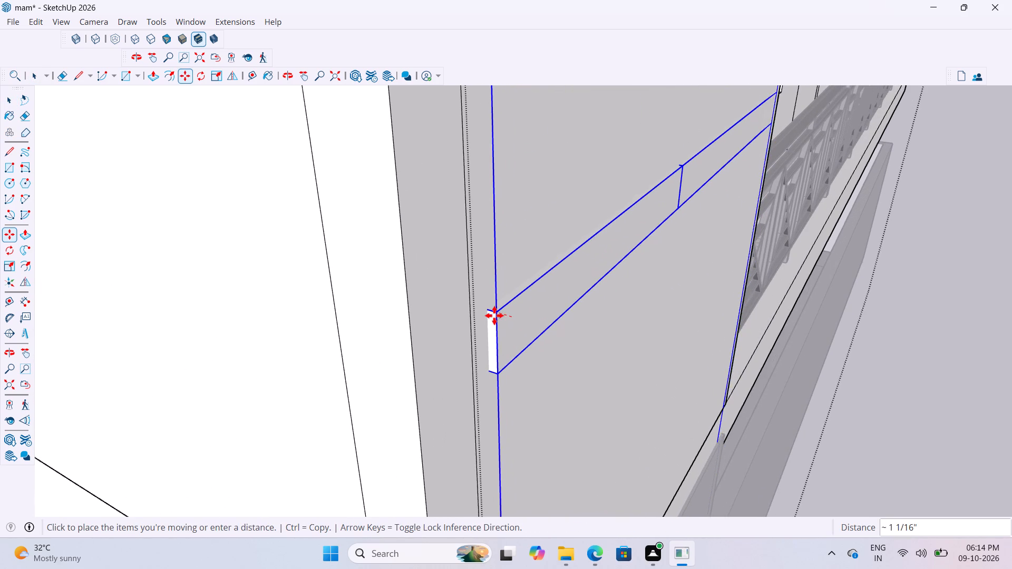
left_click(489, 315)
scroll(513, 351, "down", 2)
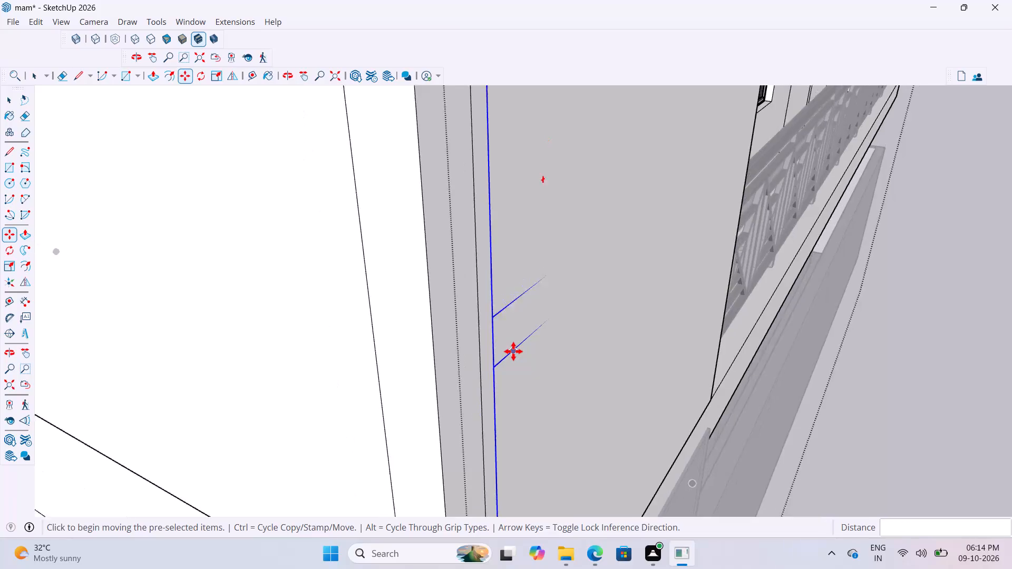
scroll(513, 351, "down", 20)
scroll(513, 351, "down", 13)
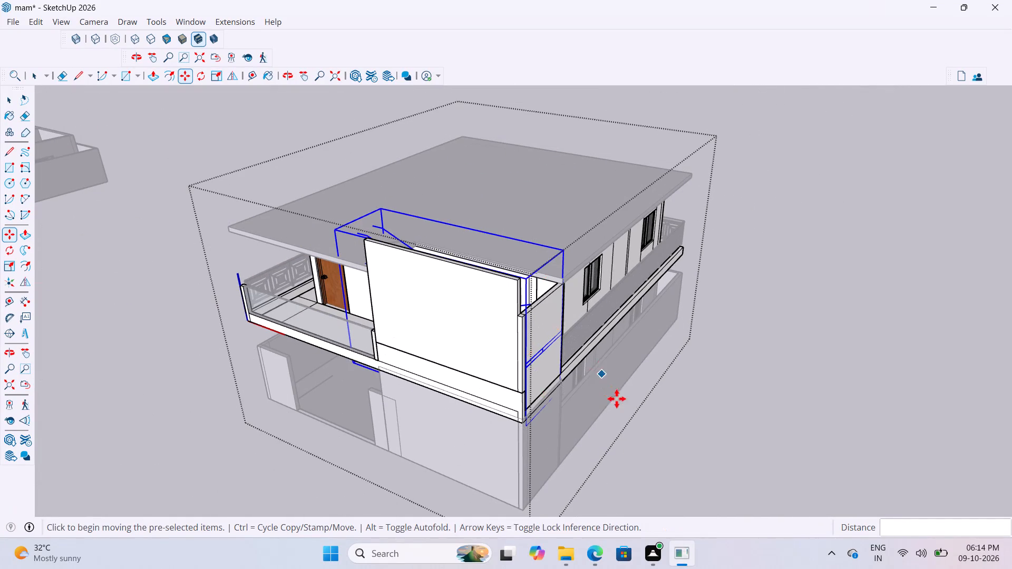
key("space")
left_click(717, 428)
Examine the stairwell walls, the roof opening above the stairs, and the side wall where the landing slab meets it.
scroll(419, 260, "up", 4)
middle_click_drag(414, 258, 581, 237)
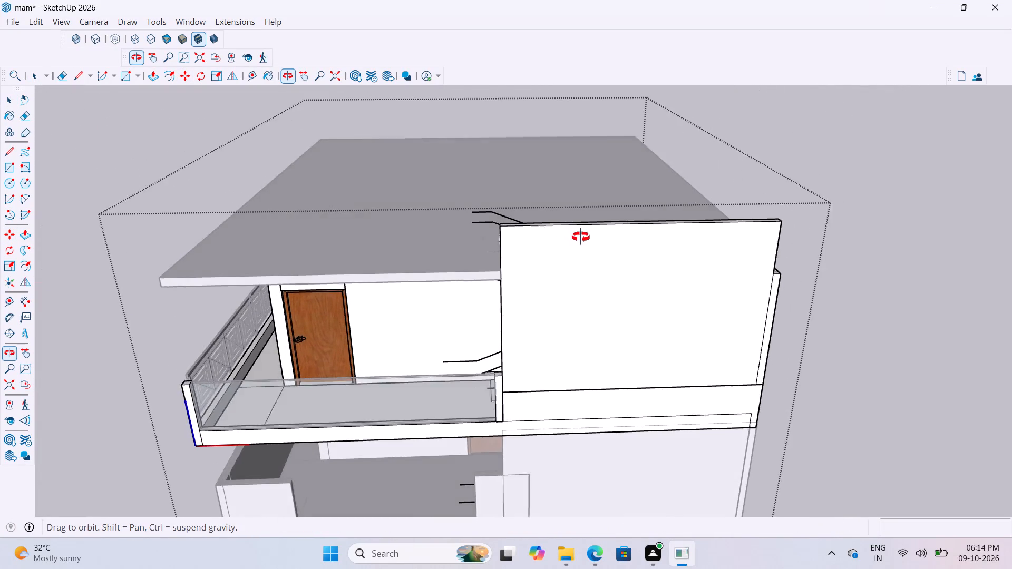
middle_click_drag(581, 237, 582, 238)
scroll(536, 237, "up", 7)
middle_click_drag(520, 241, 587, 257)
scroll(561, 283, "up", 4)
middle_click_drag(548, 255, 566, 124)
scroll(553, 141, "up", 3)
scroll(556, 145, "down", 1)
middle_click_drag(567, 156, 599, 211)
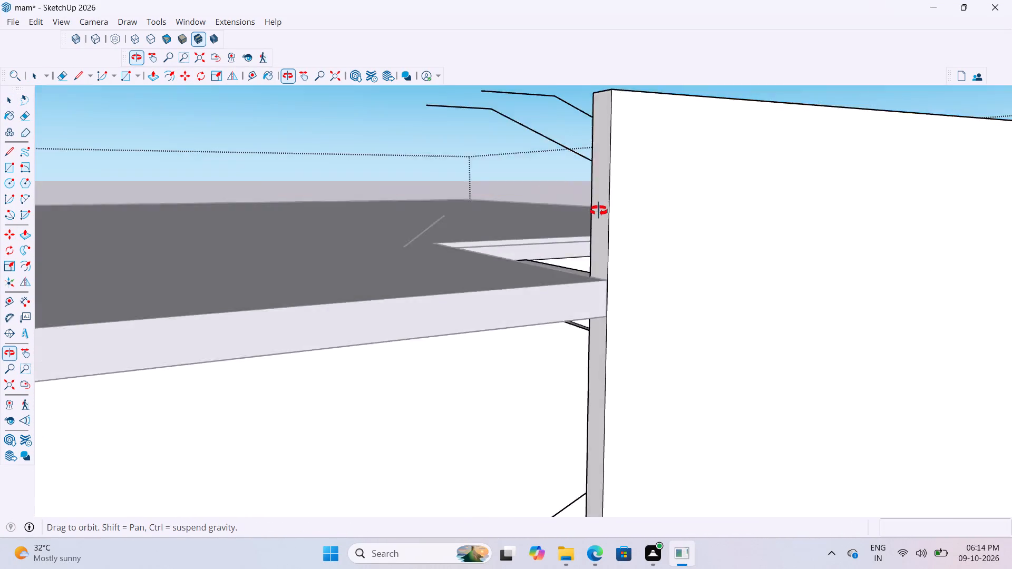
middle_click_drag(599, 211, 802, 351)
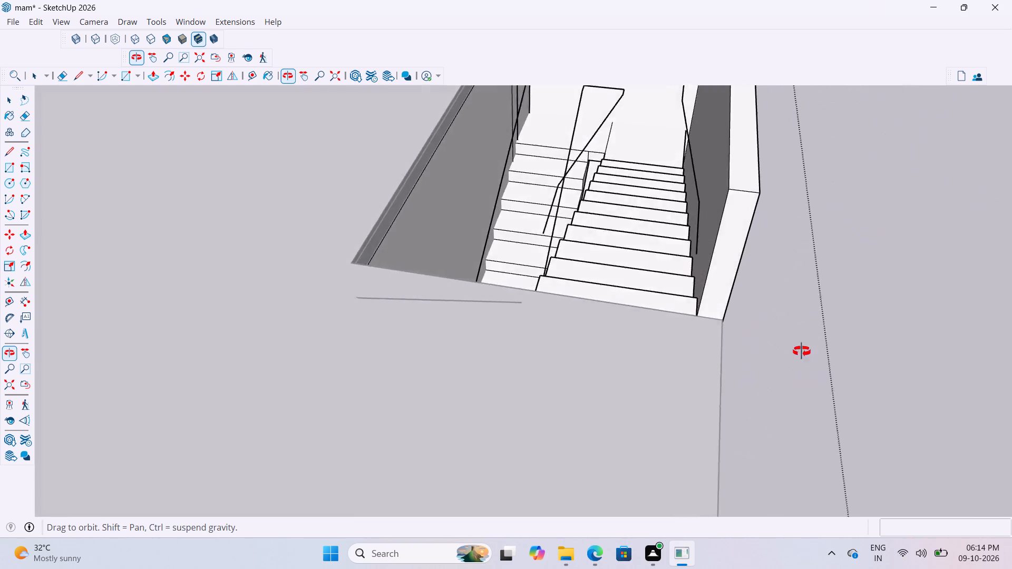
middle_click_drag(802, 351, 472, 270)
scroll(437, 269, "down", 18)
left_click(767, 260)
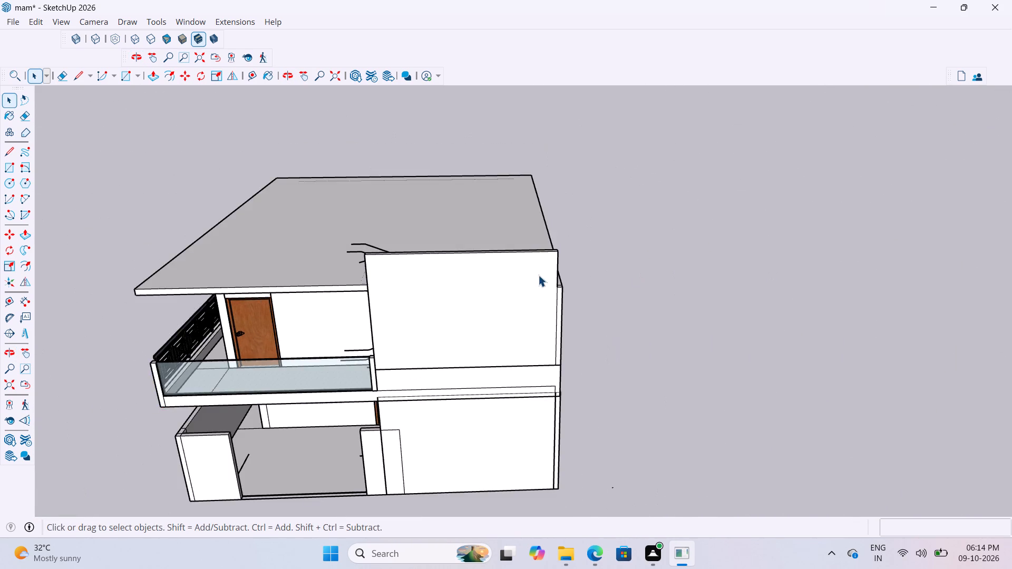
scroll(533, 283, "up", 4)
middle_click_drag(691, 242, 378, 253)
scroll(340, 249, "up", 5)
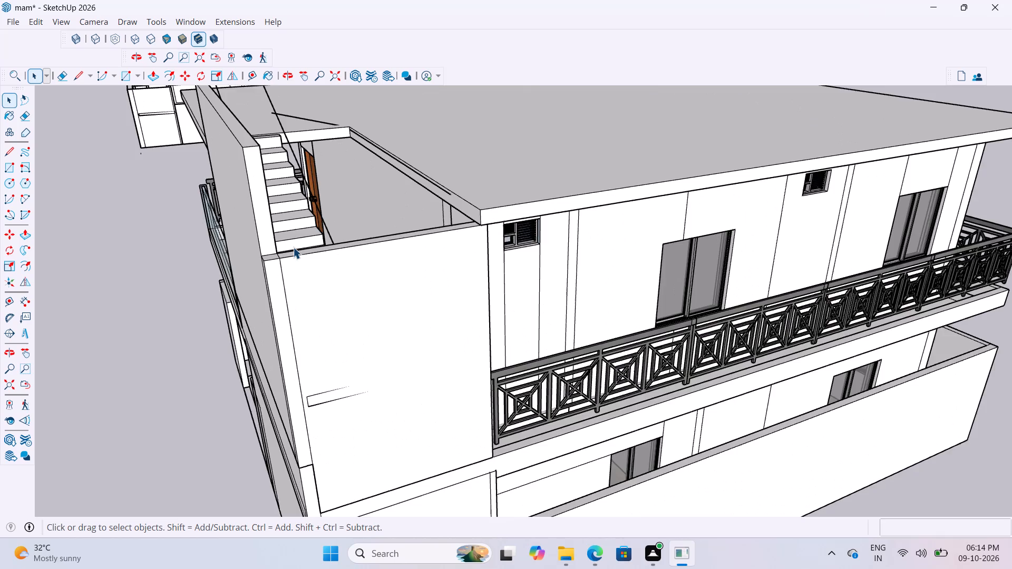
scroll(293, 247, "up", 7)
middle_click_drag(300, 242, 365, 226)
scroll(357, 183, "down", 4)
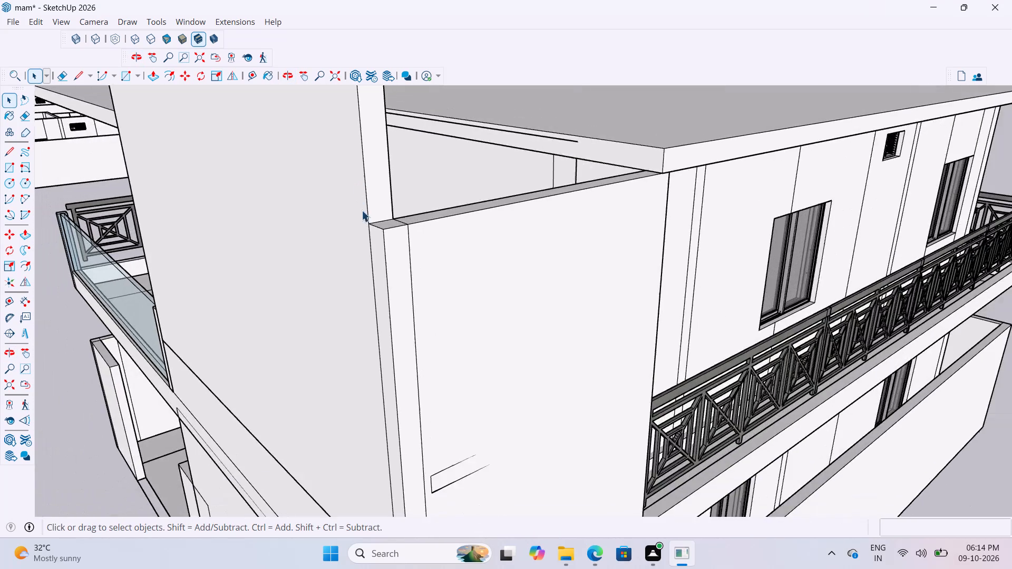
scroll(362, 210, "down", 12)
scroll(411, 290, "up", 14)
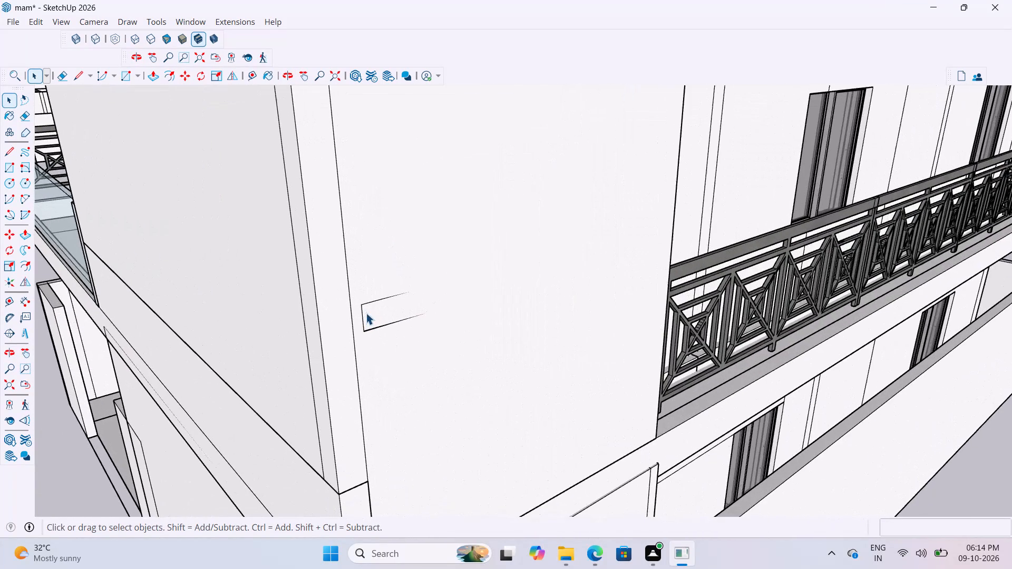
left_click(362, 321)
scroll(362, 295, "down", 20)
scroll(362, 295, "down", 4)
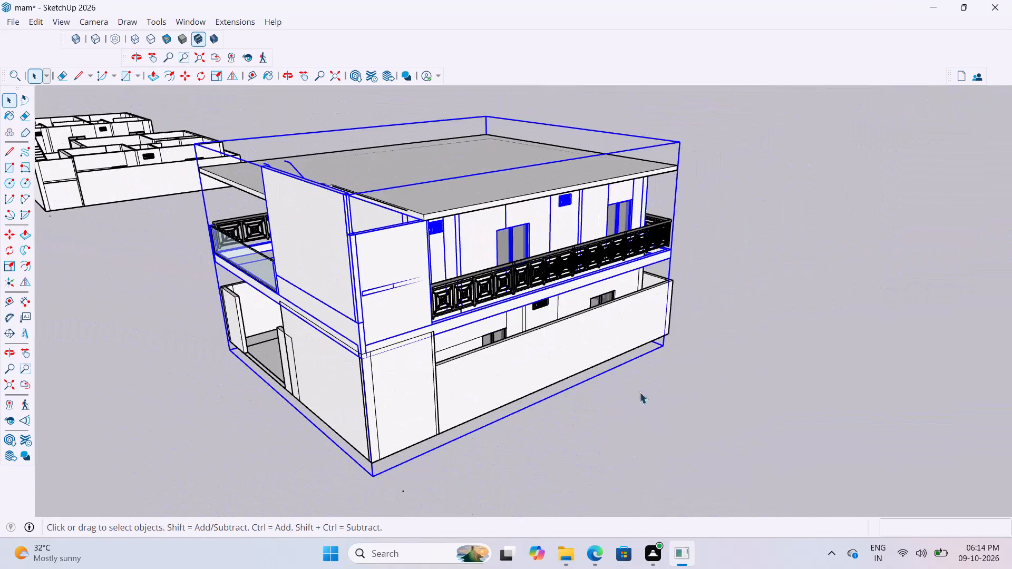
left_click(691, 425)
Examine the glass balcony and the ground-floor entrance opening with its short side wall, door and stair handrails.
scroll(510, 359, "down", 5)
middle_click_drag(455, 336, 591, 335)
scroll(621, 345, "up", 12)
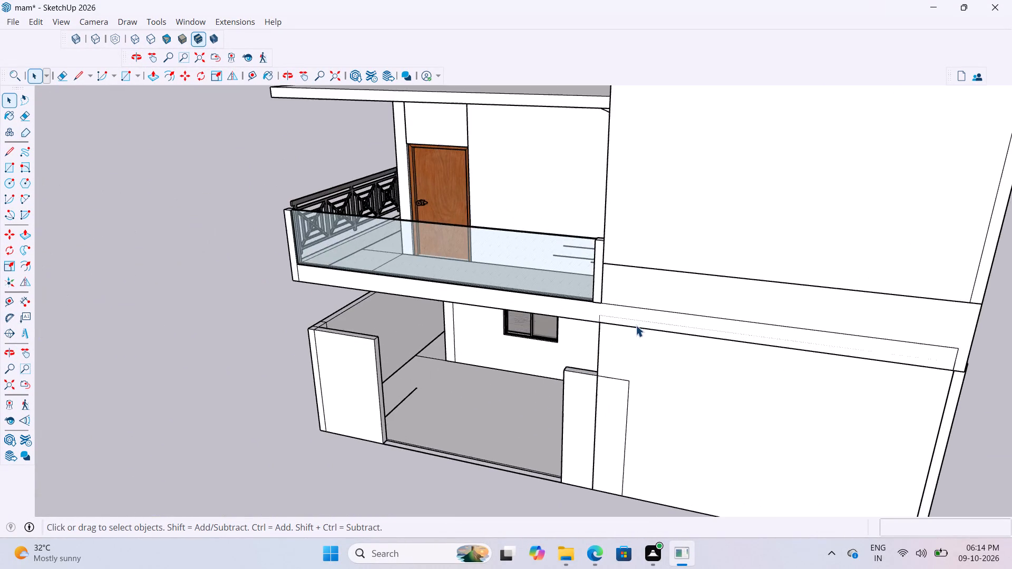
middle_click_drag(602, 262, 627, 244)
scroll(611, 331, "up", 8)
scroll(598, 341, "down", 10)
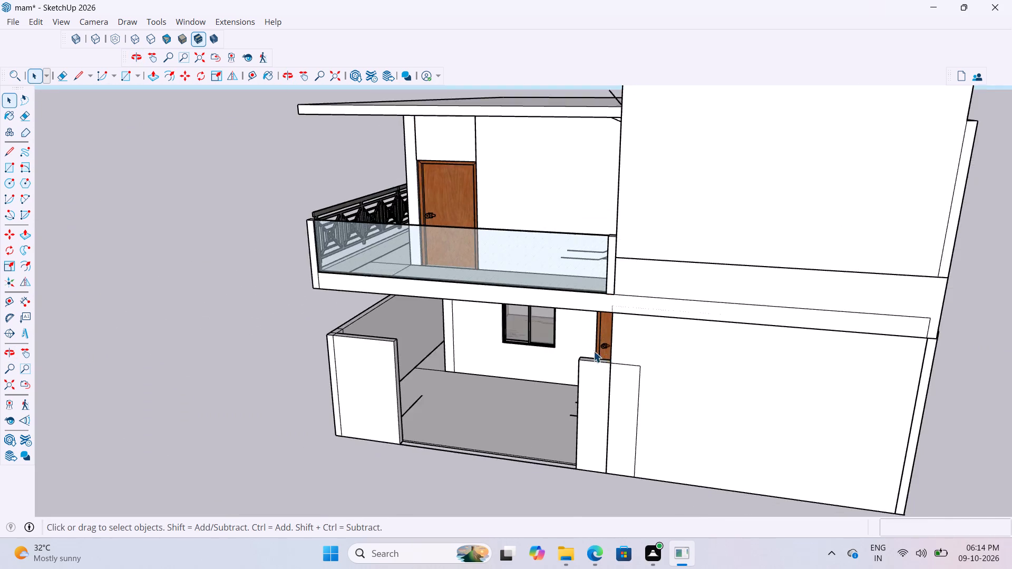
scroll(593, 351, "up", 1)
middle_click_drag(601, 357, 631, 375)
scroll(667, 373, "up", 6)
scroll(668, 336, "down", 5)
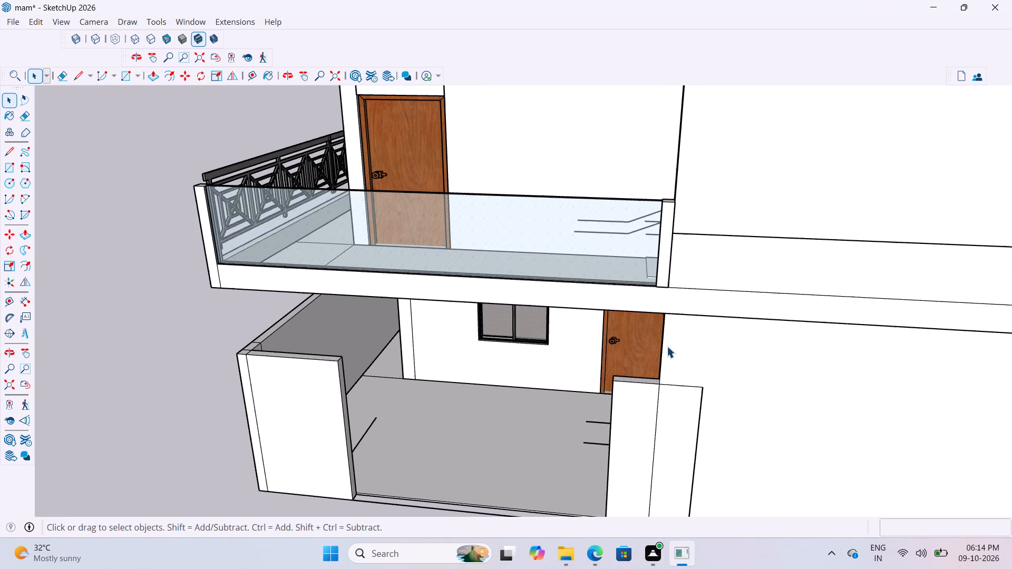
scroll(666, 346, "up", 3)
scroll(659, 343, "down", 4)
middle_click_drag(635, 359, 674, 357)
scroll(674, 357, "up", 5)
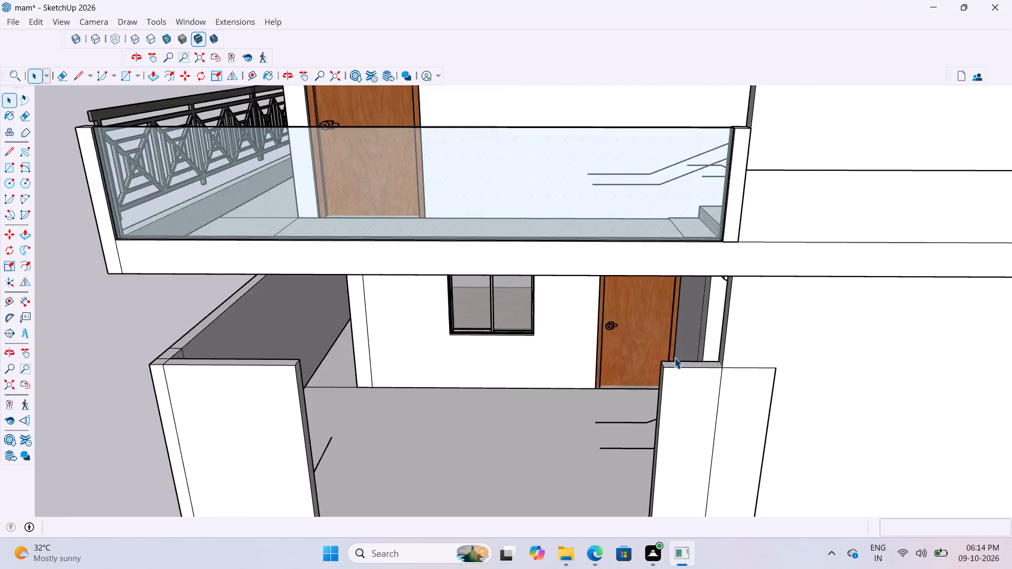
scroll(674, 357, "up", 3)
scroll(683, 342, "down", 5)
scroll(741, 328, "up", 7)
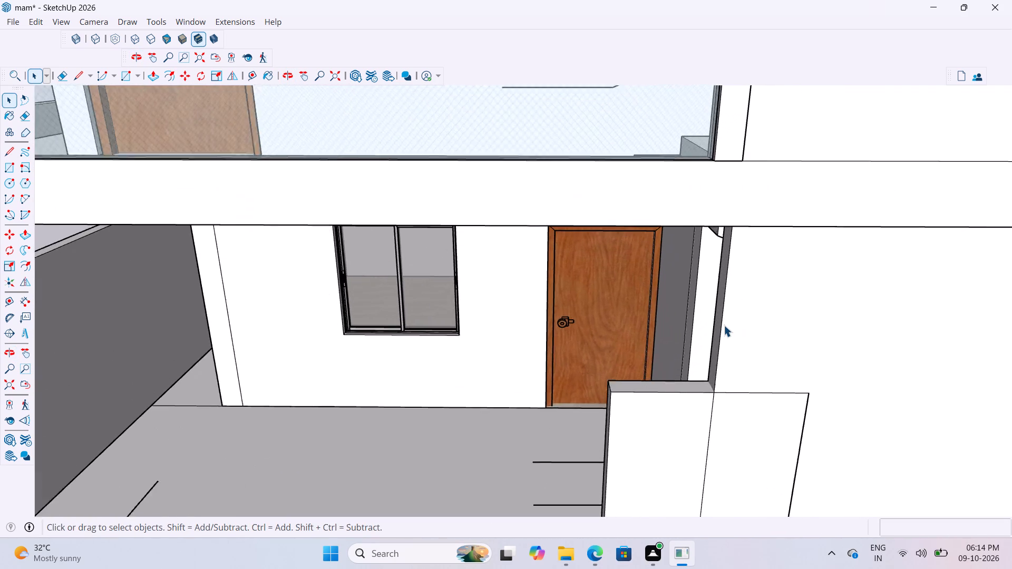
scroll(724, 325, "up", 5)
scroll(718, 324, "down", 9)
scroll(646, 341, "down", 5)
scroll(631, 368, "up", 2)
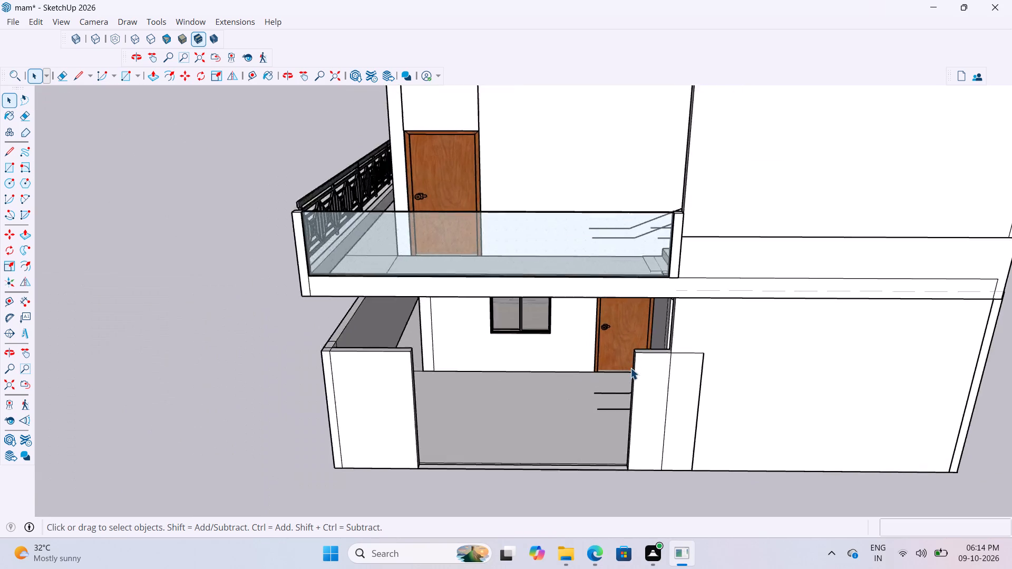
scroll(630, 368, "up", 7)
middle_click_drag(640, 357, 732, 398)
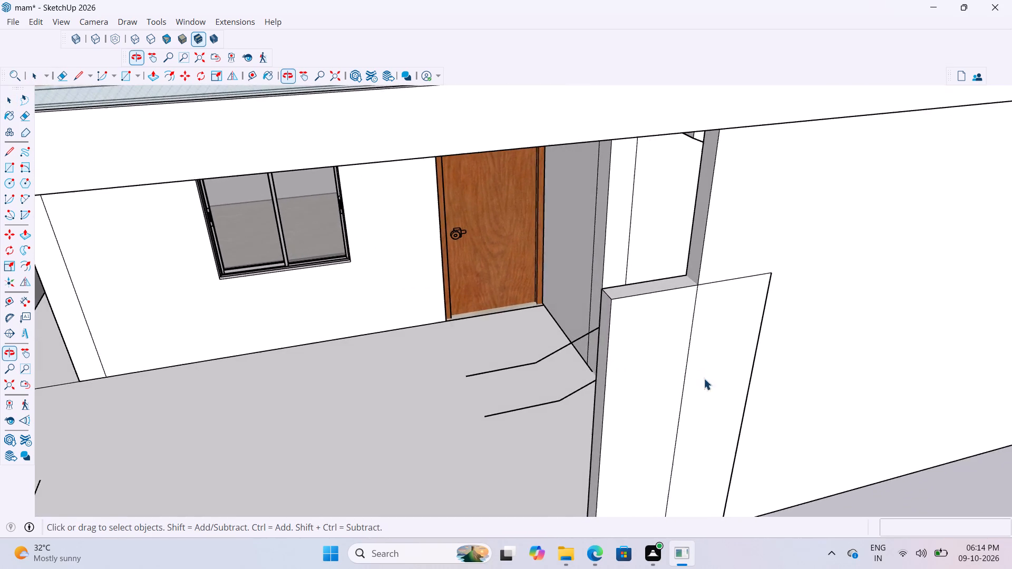
scroll(619, 344, "up", 2)
scroll(619, 344, "down", 10)
scroll(609, 358, "up", 4)
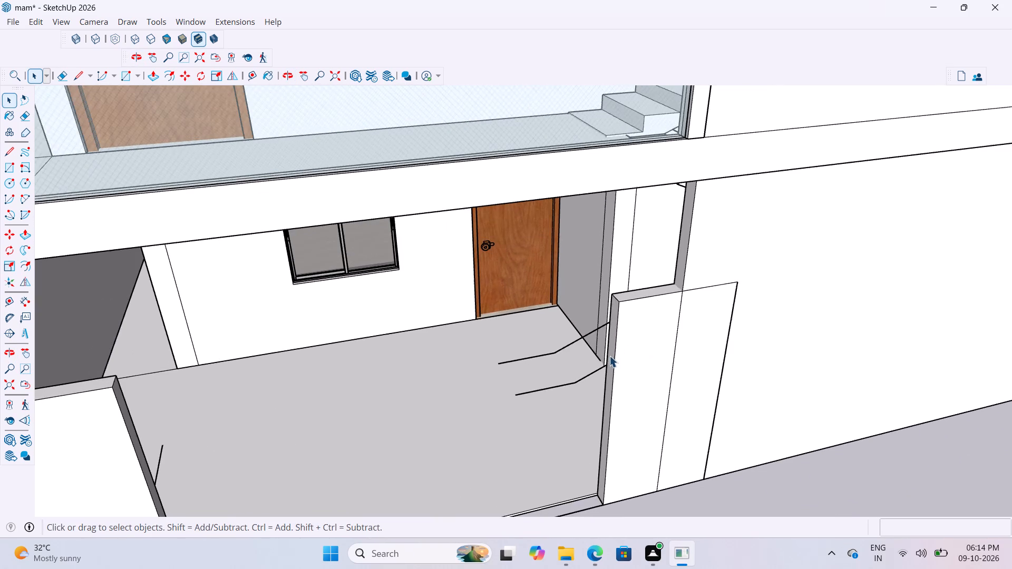
Extend the free end face of the short ground-floor entrance side wall 6" into the opening with Push/Pull.
middle_click_drag(611, 355, 650, 352)
scroll(601, 343, "up", 3)
double_click(600, 343)
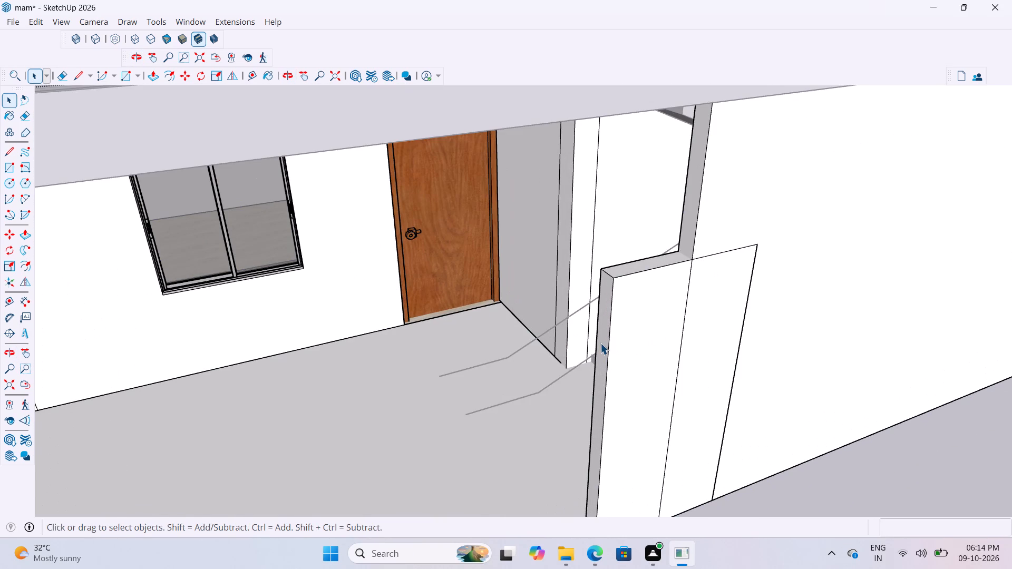
key("p")
scroll(600, 343, "up", 6)
key("space")
double_click(608, 320)
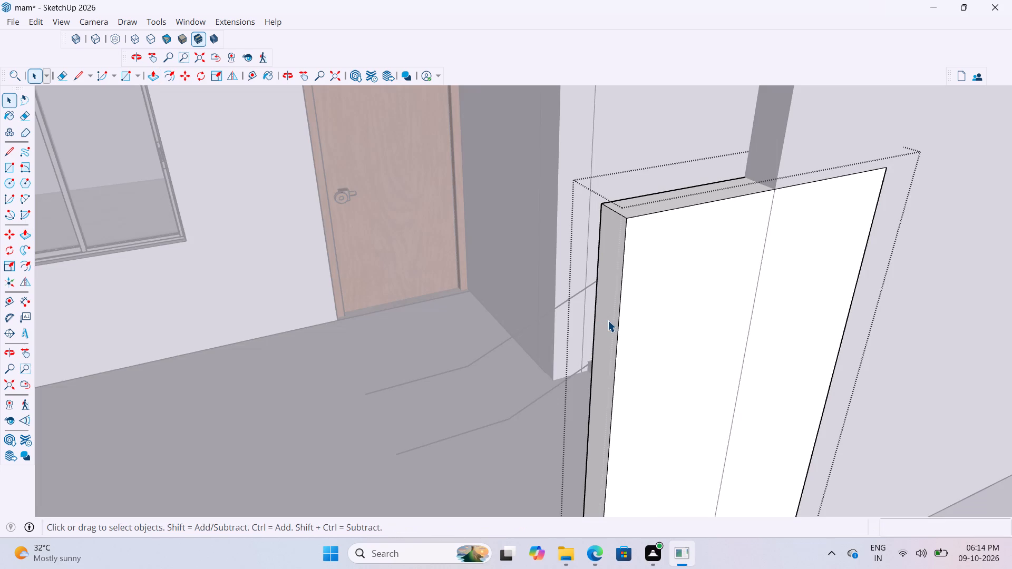
key("p")
left_click(609, 320)
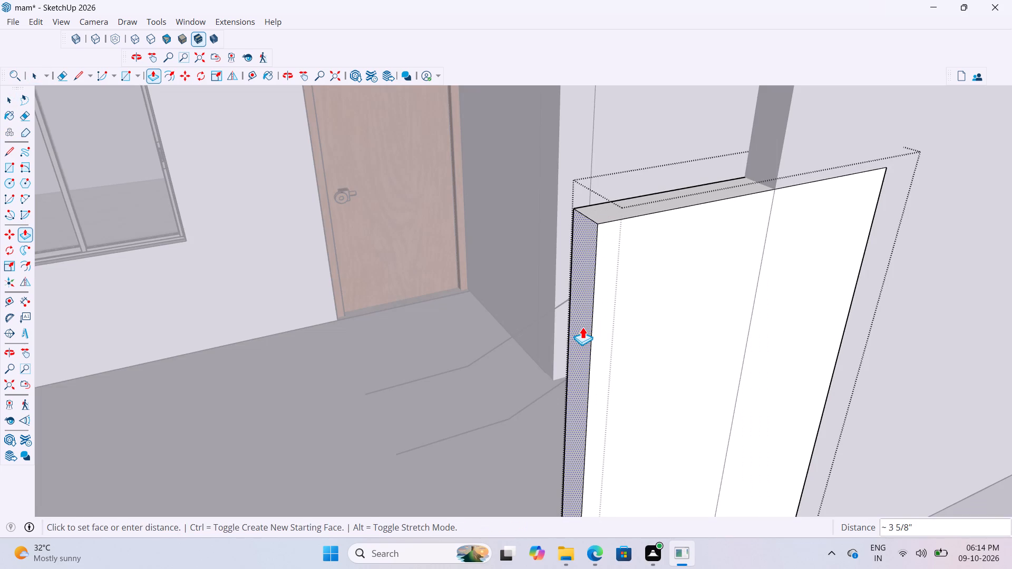
type("6\"")
key("Return")
scroll(588, 320, "down", 3)
scroll(640, 374, "down", 16)
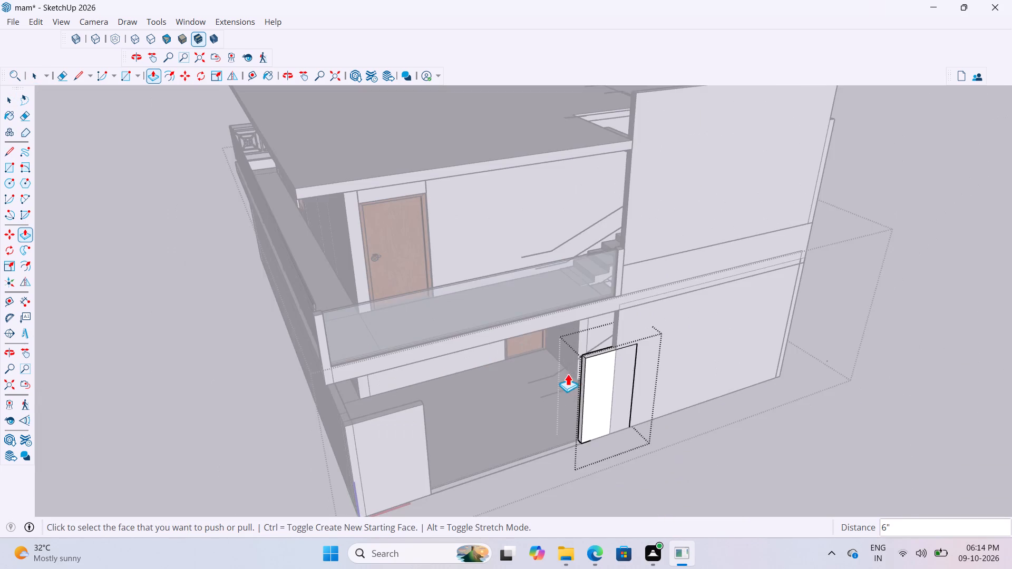
middle_click_drag(665, 359, 533, 349)
key("space")
key("space")
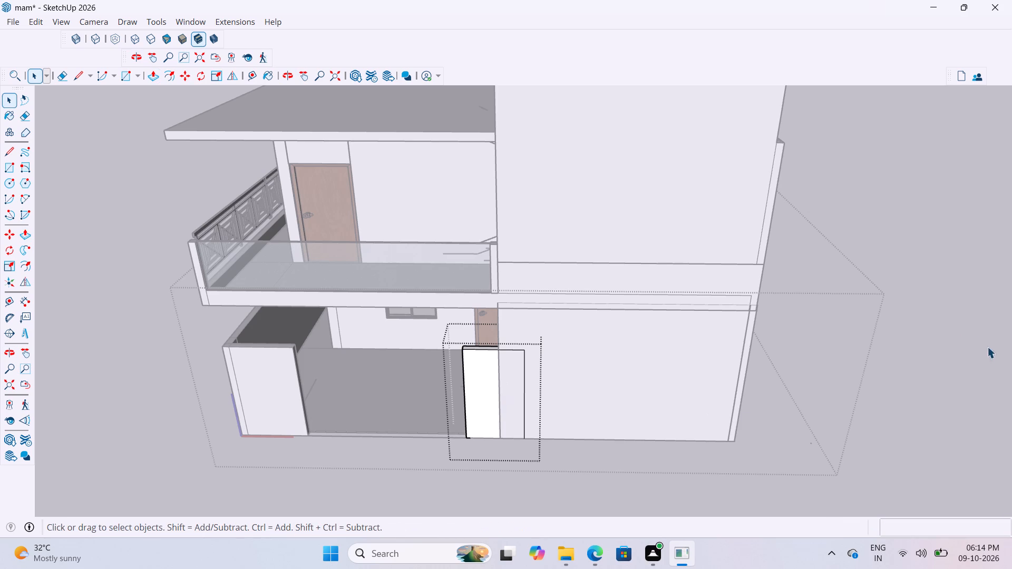
left_click(942, 327)
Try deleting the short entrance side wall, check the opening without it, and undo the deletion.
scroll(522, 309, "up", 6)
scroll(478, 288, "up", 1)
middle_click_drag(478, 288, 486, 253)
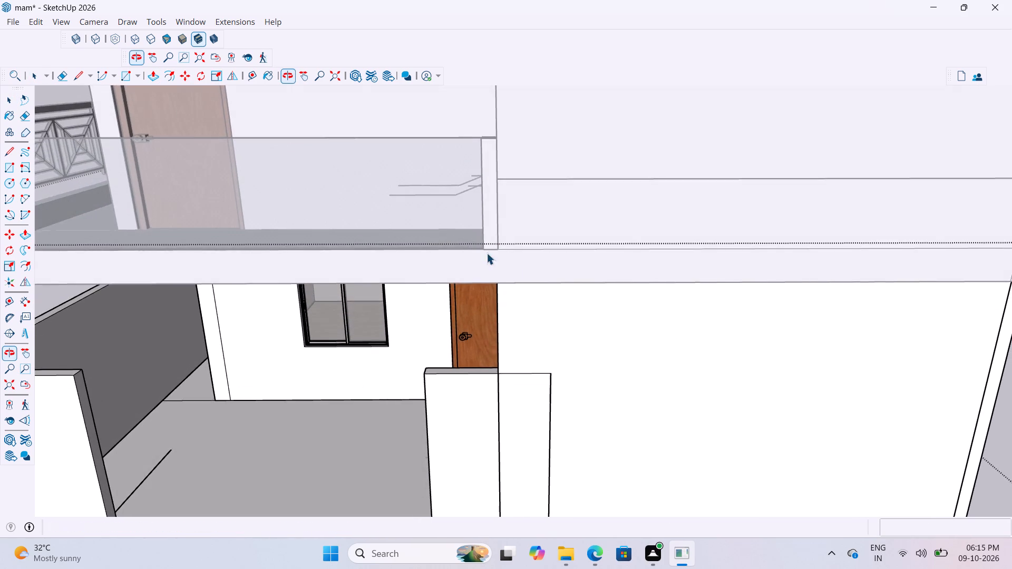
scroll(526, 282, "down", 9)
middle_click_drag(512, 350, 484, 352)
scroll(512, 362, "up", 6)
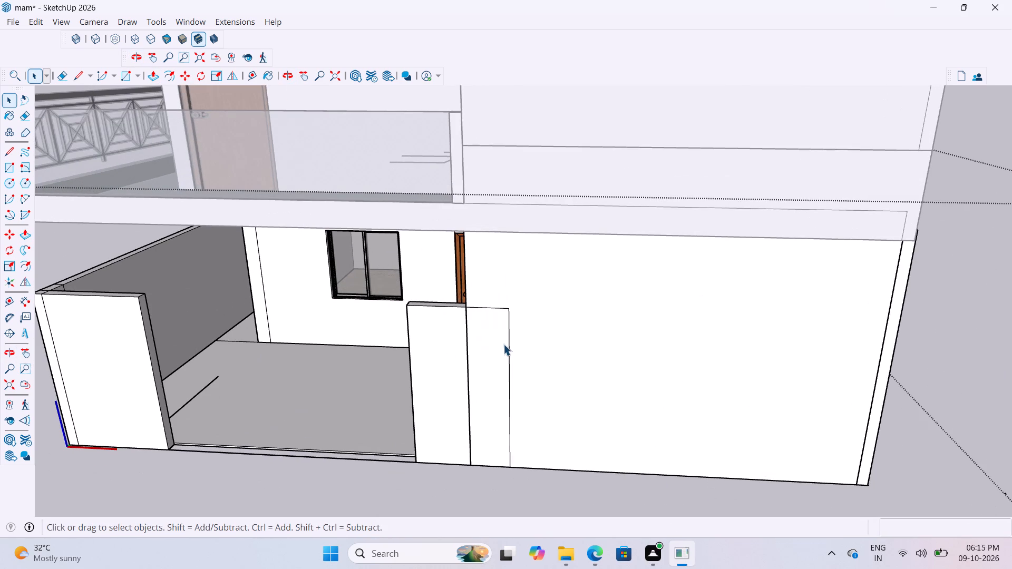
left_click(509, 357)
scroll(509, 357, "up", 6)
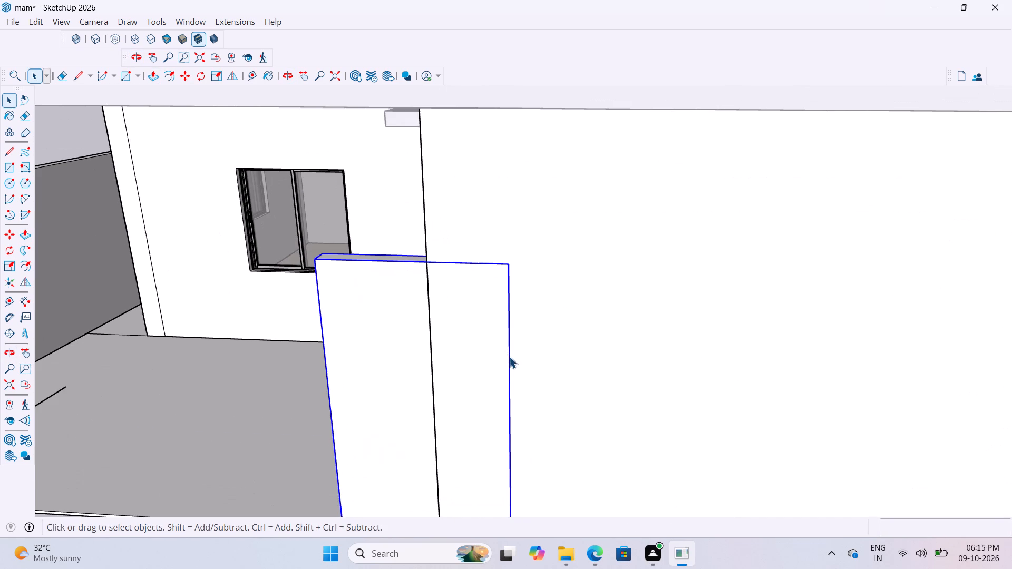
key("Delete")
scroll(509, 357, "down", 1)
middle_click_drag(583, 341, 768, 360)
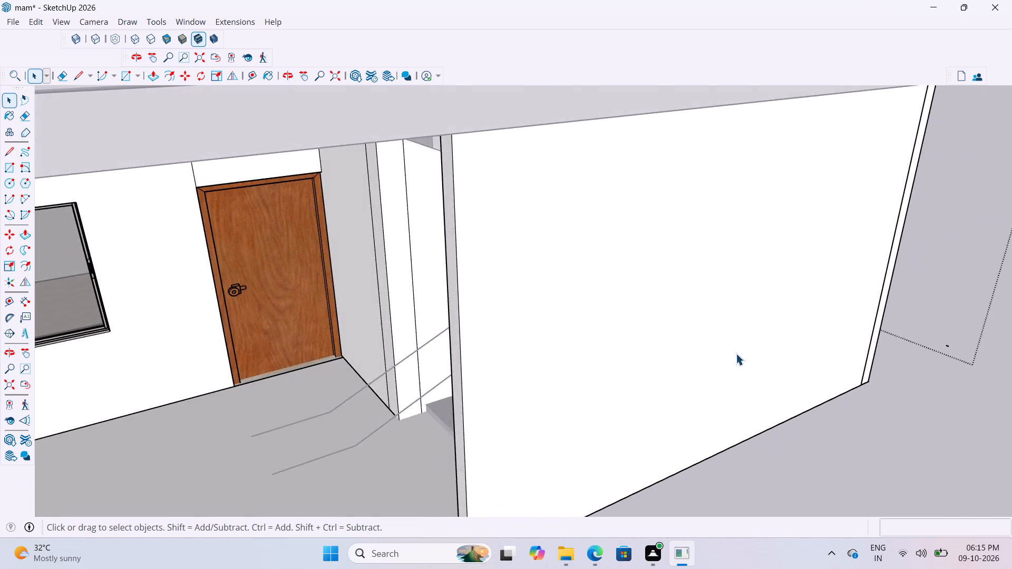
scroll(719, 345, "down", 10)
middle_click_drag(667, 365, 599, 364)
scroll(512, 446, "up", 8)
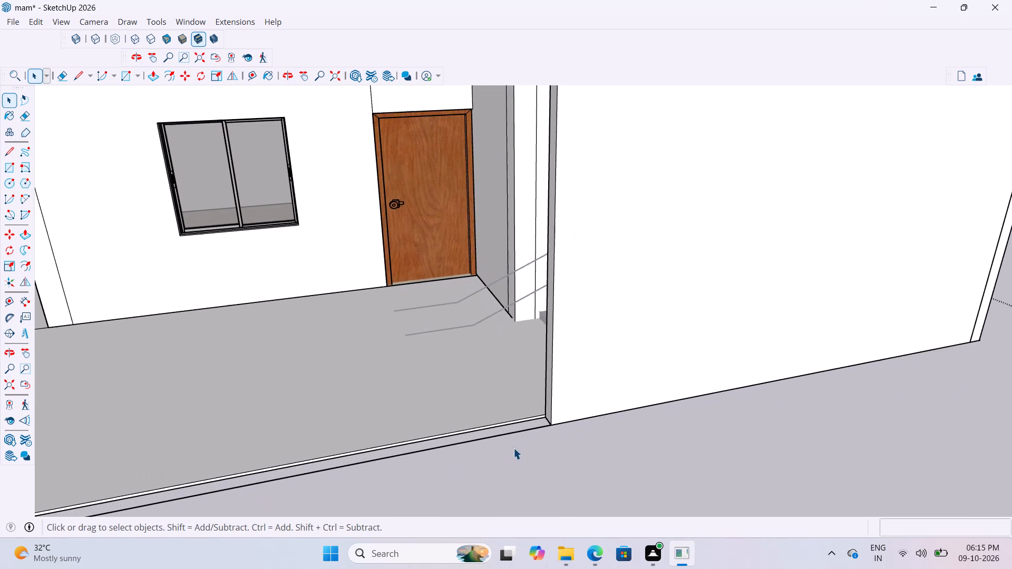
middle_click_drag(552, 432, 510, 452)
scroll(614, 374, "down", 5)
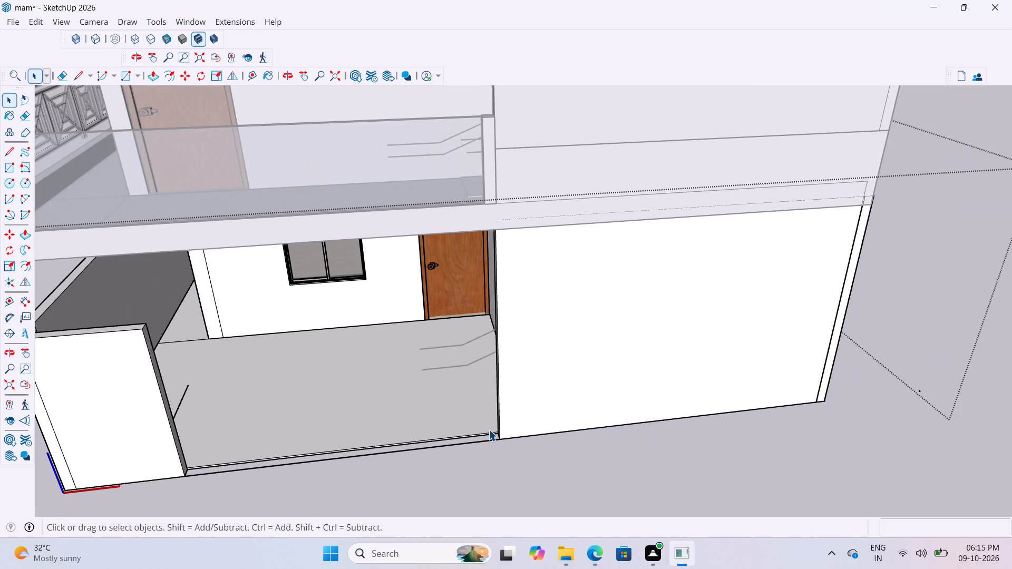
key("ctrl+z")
Move the short entrance side wall about 1' 7" along the front so its inner end meets the long stairwell wall's edge.
scroll(529, 421, "up", 1)
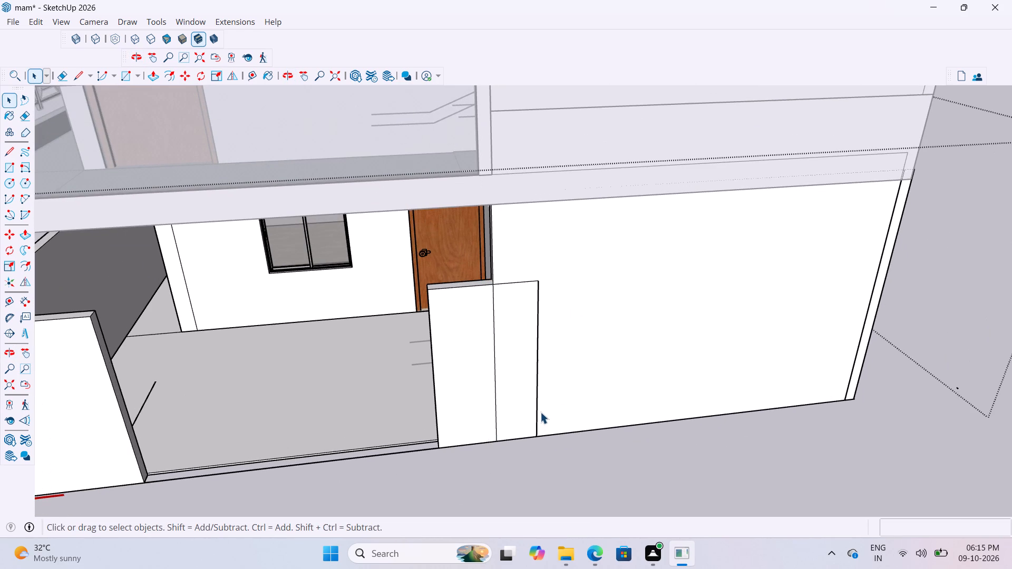
left_click(539, 408)
key("m")
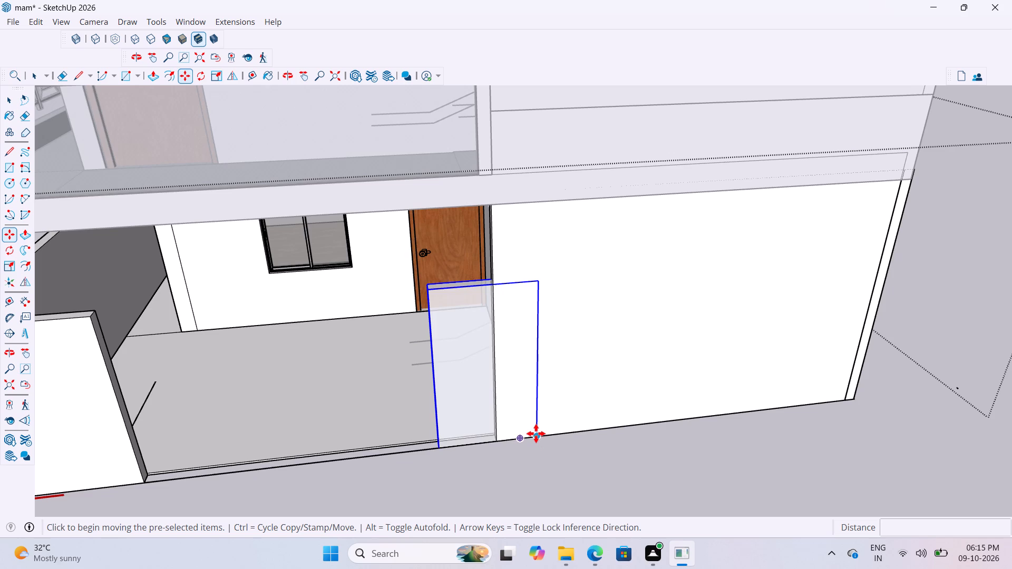
left_click(541, 436)
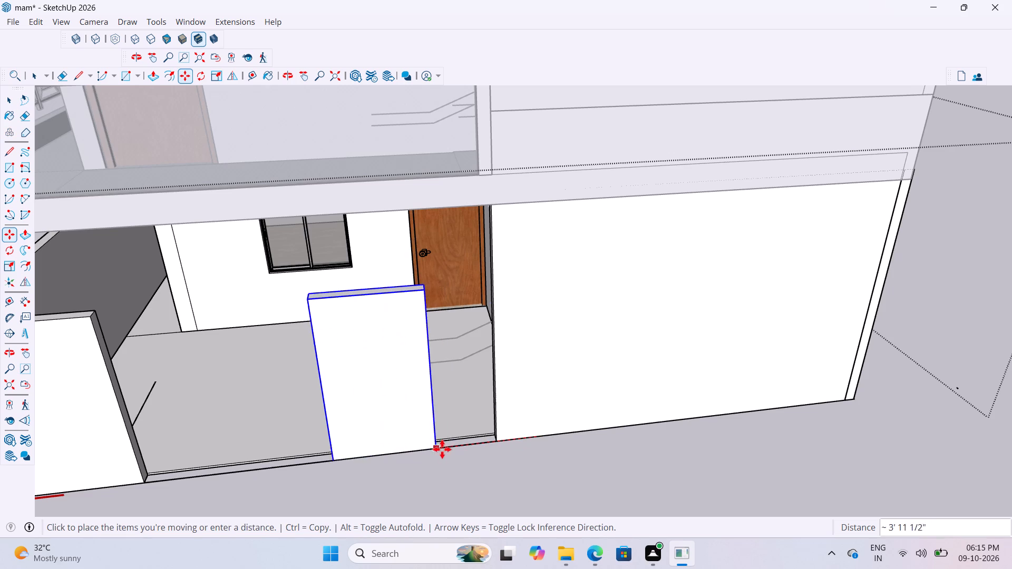
left_click(498, 444)
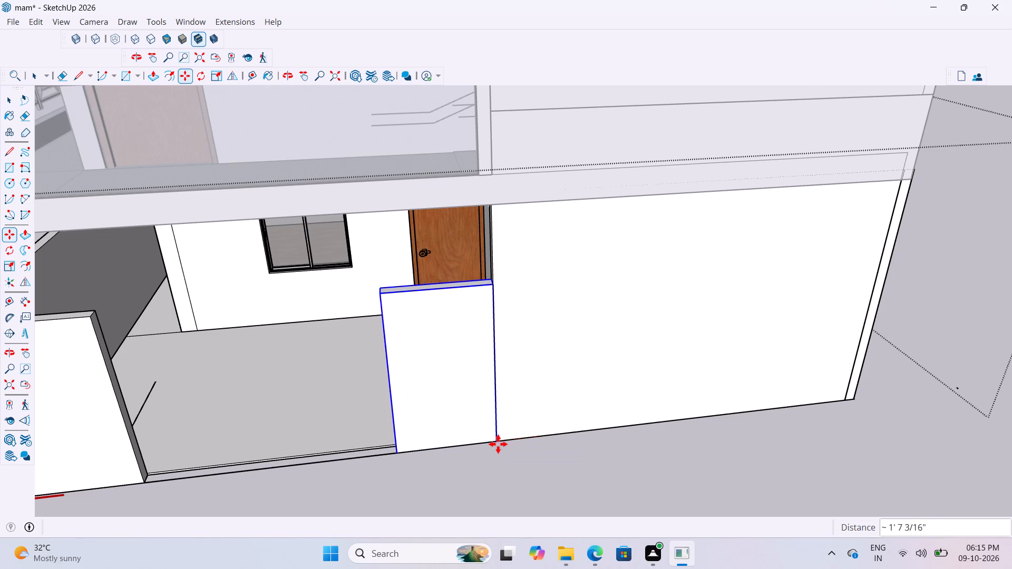
scroll(498, 444, "down", 10)
middle_click_drag(538, 442, 462, 437)
key("space")
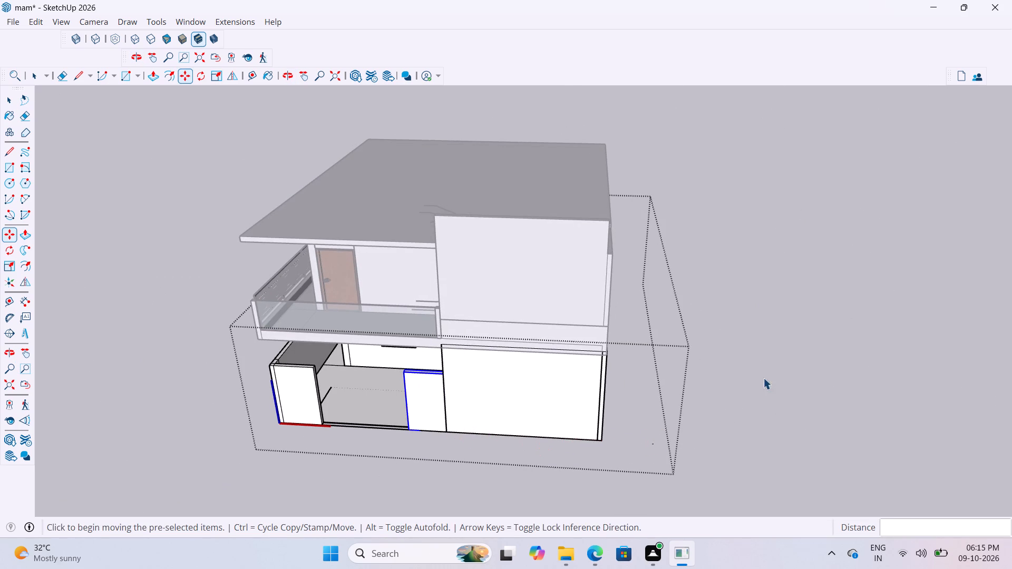
left_click(763, 378)
scroll(540, 371, "down", 4)
scroll(460, 383, "up", 3)
left_click(851, 271)
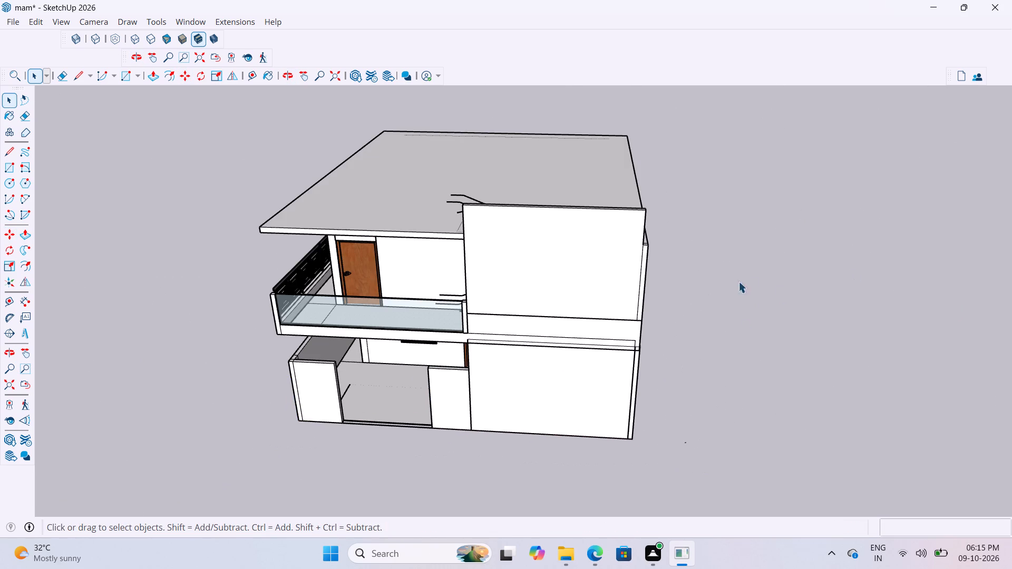
Examine the front of the house, checking the repositioned entrance side wall beneath the glass balcony.
scroll(472, 347, "up", 7)
middle_click_drag(461, 352, 713, 356)
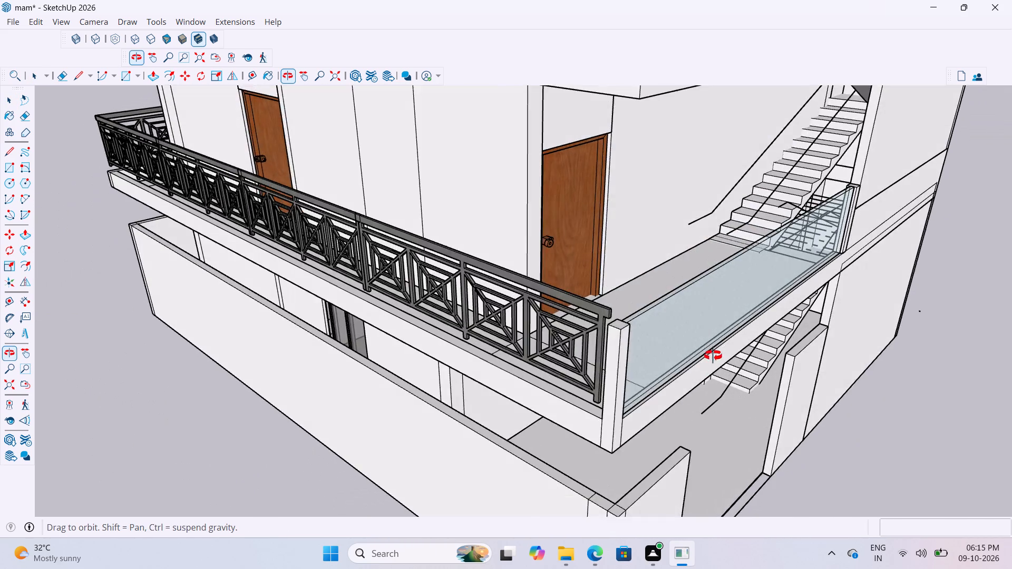
middle_click_drag(713, 356, 604, 344)
scroll(509, 363, "down", 4)
middle_click_drag(719, 375, 628, 352)
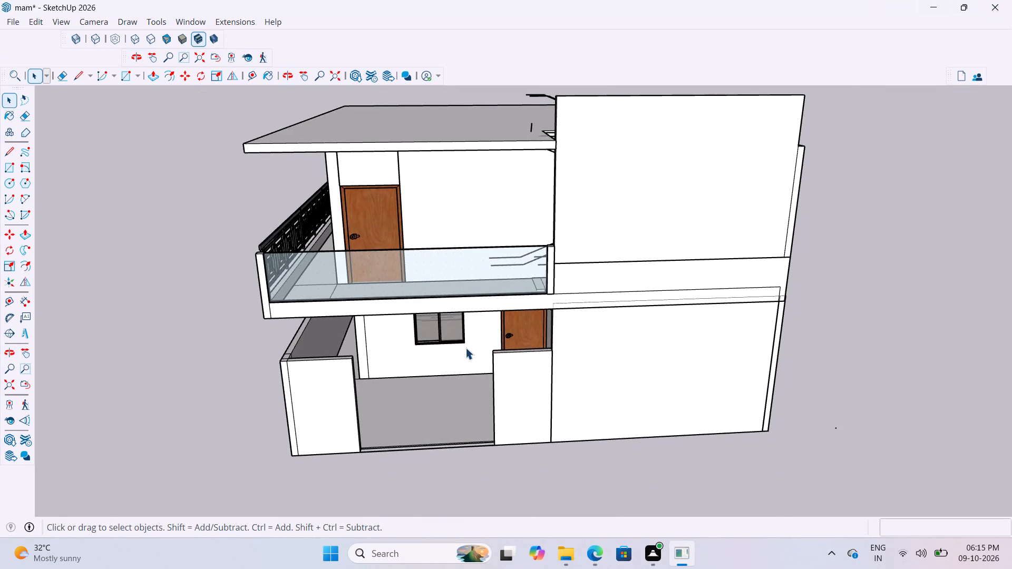
scroll(466, 364, "up", 3)
scroll(557, 309, "up", 6)
scroll(537, 314, "down", 10)
scroll(536, 336, "up", 1)
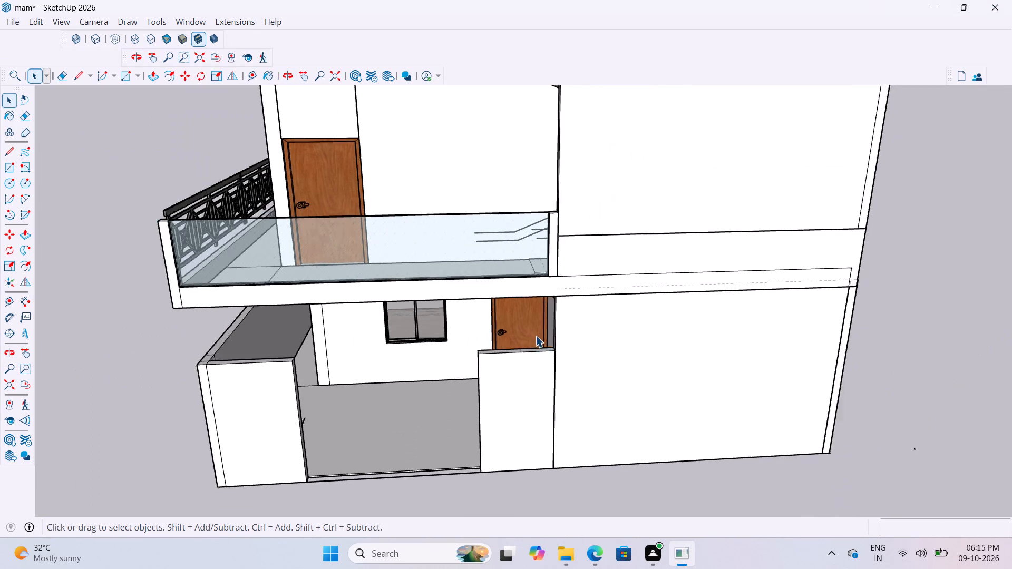
scroll(536, 336, "up", 2)
scroll(536, 336, "down", 3)
scroll(538, 341, "up", 2)
middle_click_drag(538, 349, 476, 363)
scroll(586, 352, "down", 2)
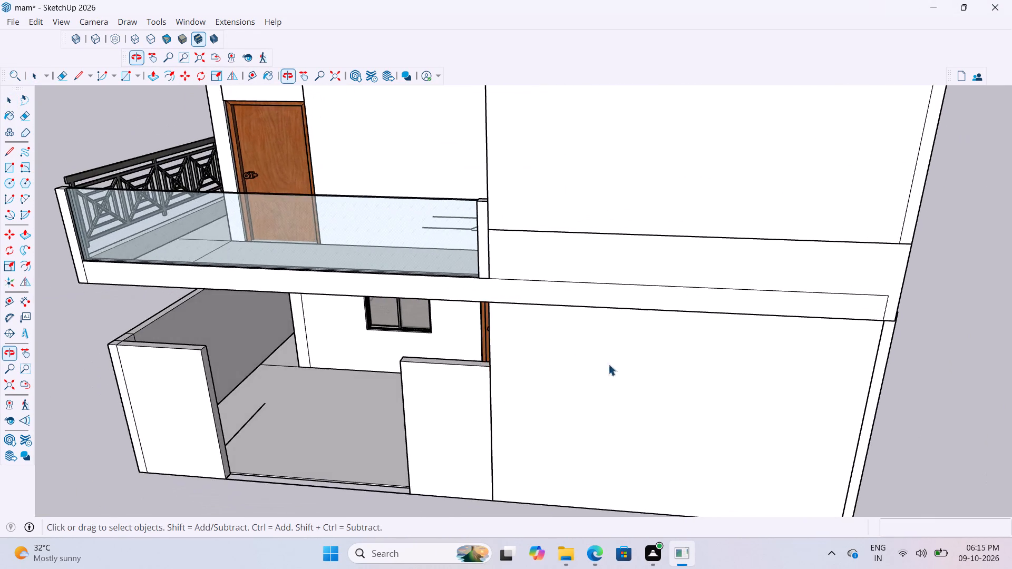
scroll(608, 364, "down", 8)
middle_click_drag(538, 399, 550, 388)
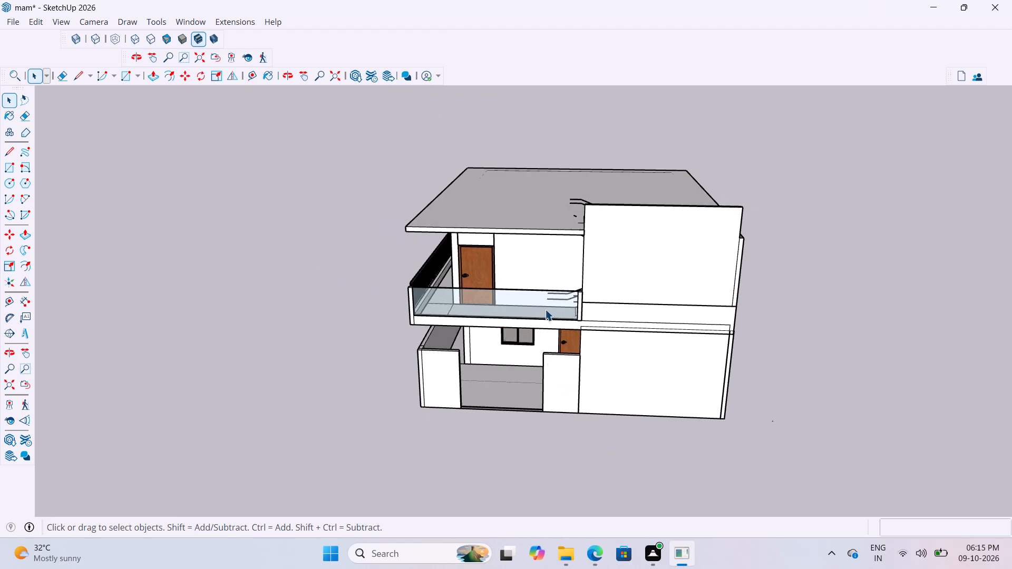
Examine the house from all sides, including the roof slab, the stair opening and the balcony railings.
scroll(548, 259, "up", 3)
middle_click_drag(616, 262, 261, 344)
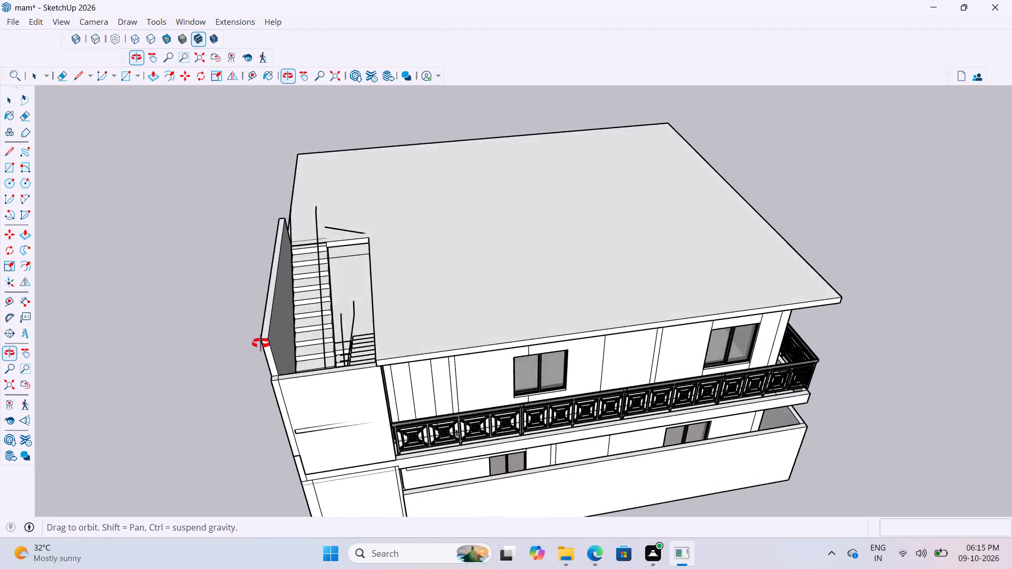
middle_click_drag(261, 344, 238, 292)
scroll(548, 293, "up", 3)
scroll(375, 252, "up", 1)
middle_click_drag(375, 252, 515, 242)
scroll(385, 303, "up", 7)
middle_click_drag(375, 300, 503, 288)
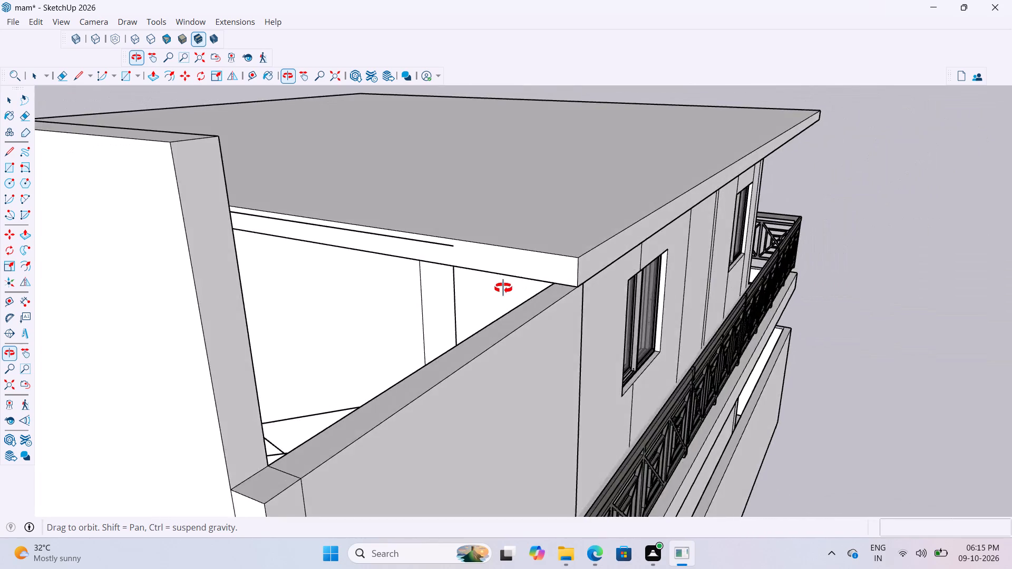
middle_click_drag(503, 288, 375, 258)
scroll(356, 266, "down", 10)
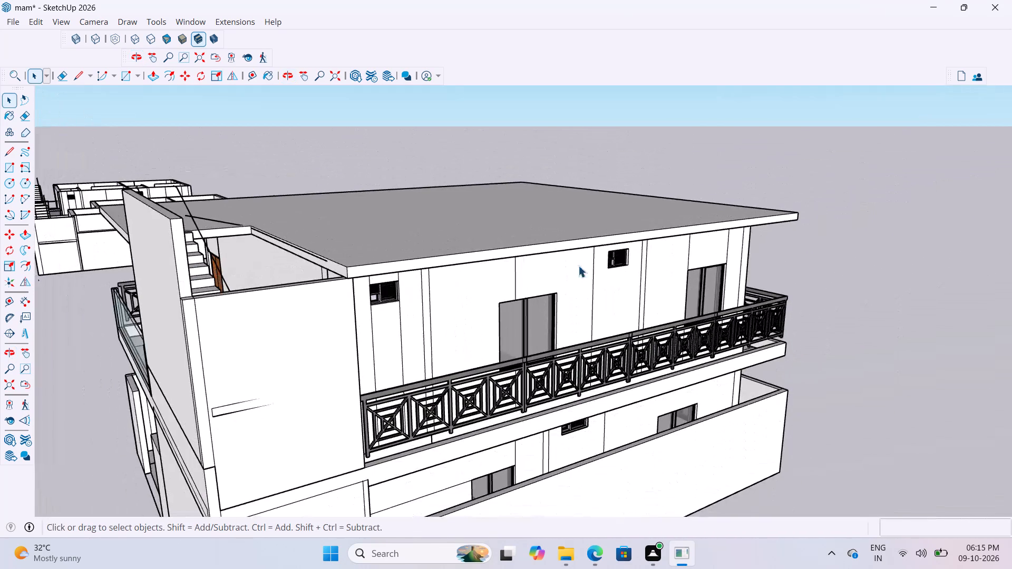
middle_click_drag(815, 199, 375, 256)
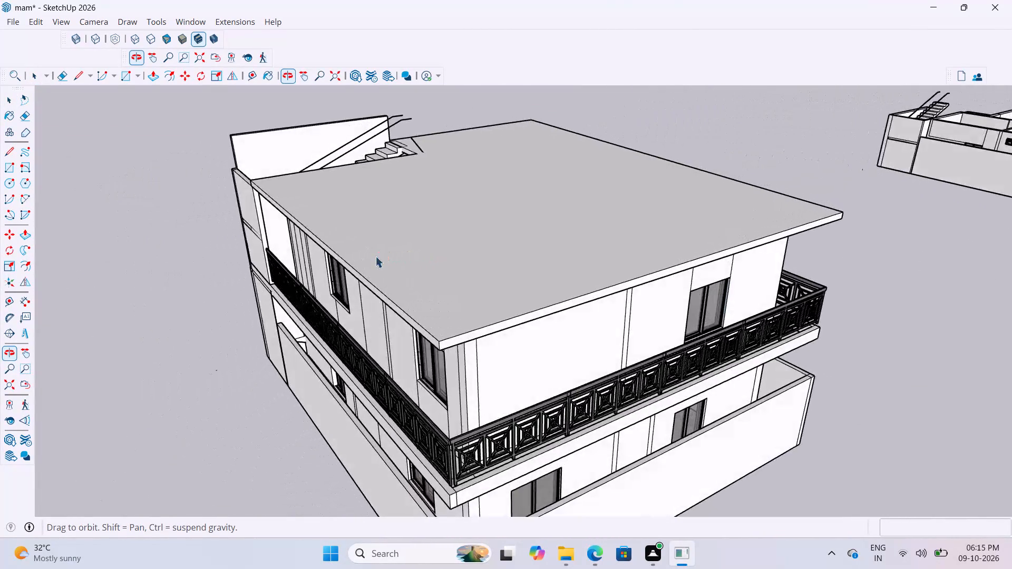
middle_click_drag(375, 256, 376, 257)
middle_click_drag(462, 327, 706, 355)
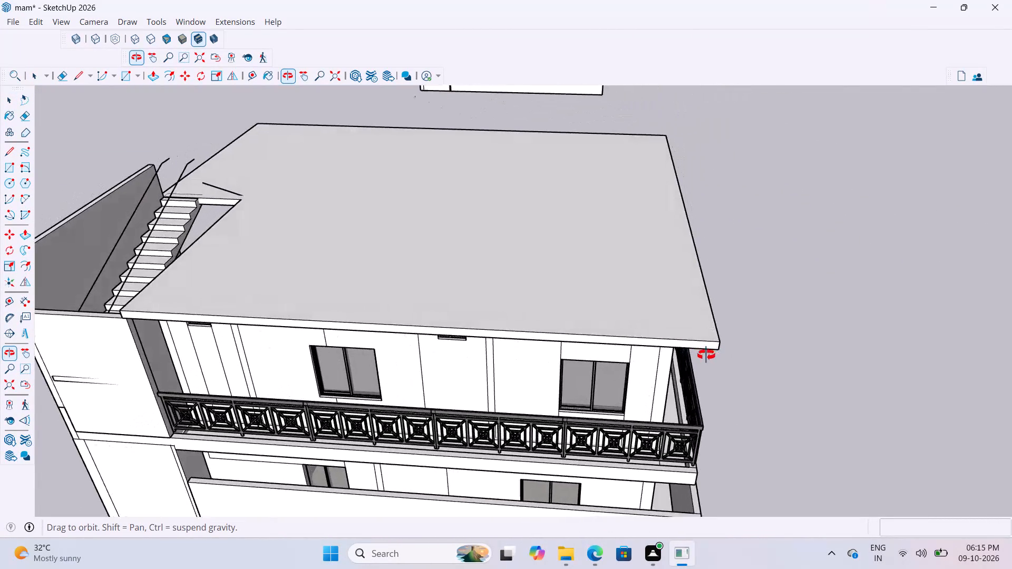
middle_click_drag(706, 355, 405, 354)
scroll(881, 251, "down", 3)
middle_click_drag(849, 246, 474, 211)
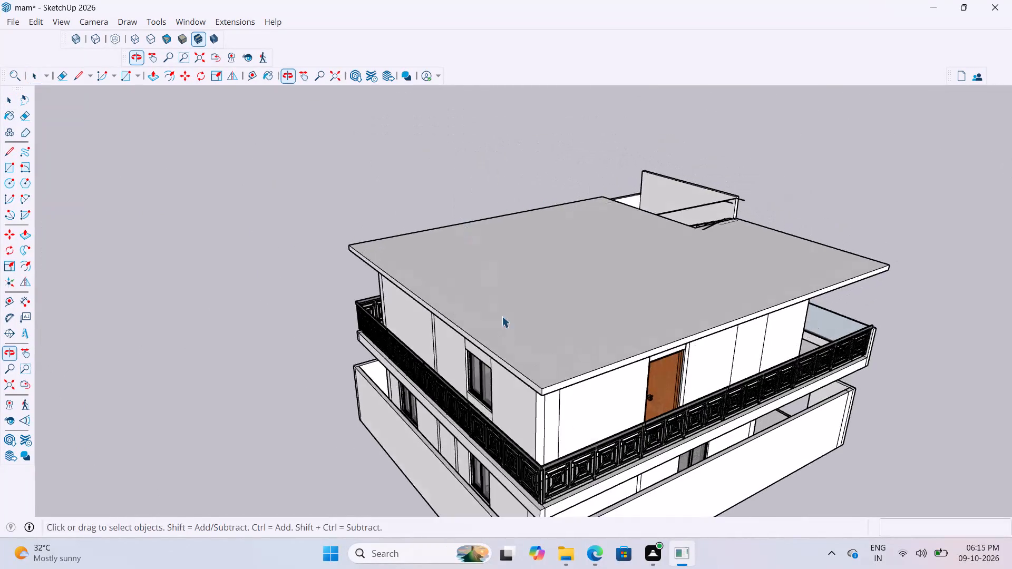
scroll(527, 352, "down", 4)
middle_click_drag(767, 322, 332, 340)
scroll(422, 342, "down", 4)
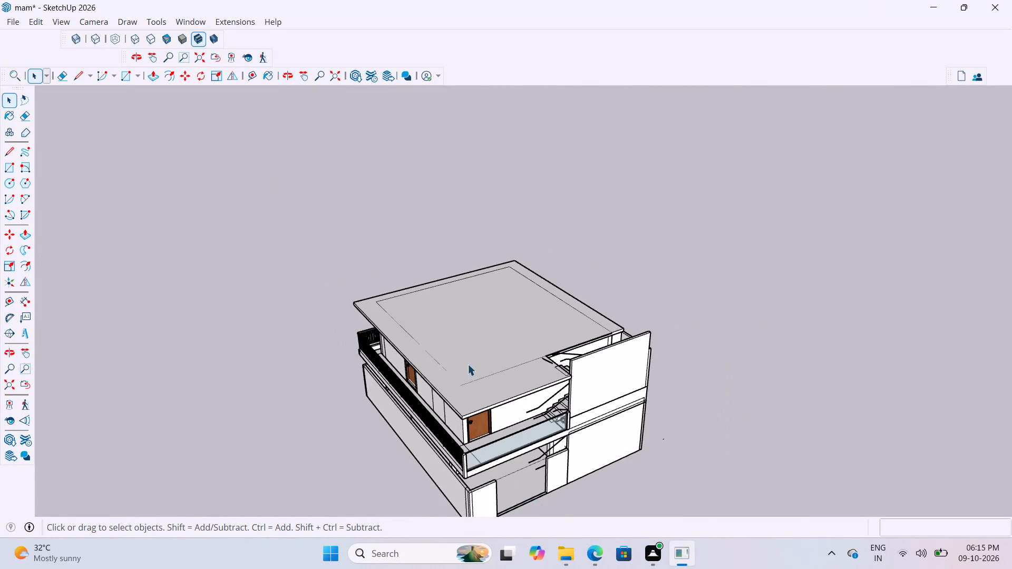
scroll(806, 352, "up", 2)
middle_click_drag(797, 340, 453, 377)
Raise the top of the short stairwell side wall 3' so it meets the height of the adjoining long stairwell wall.
scroll(456, 355, "up", 5)
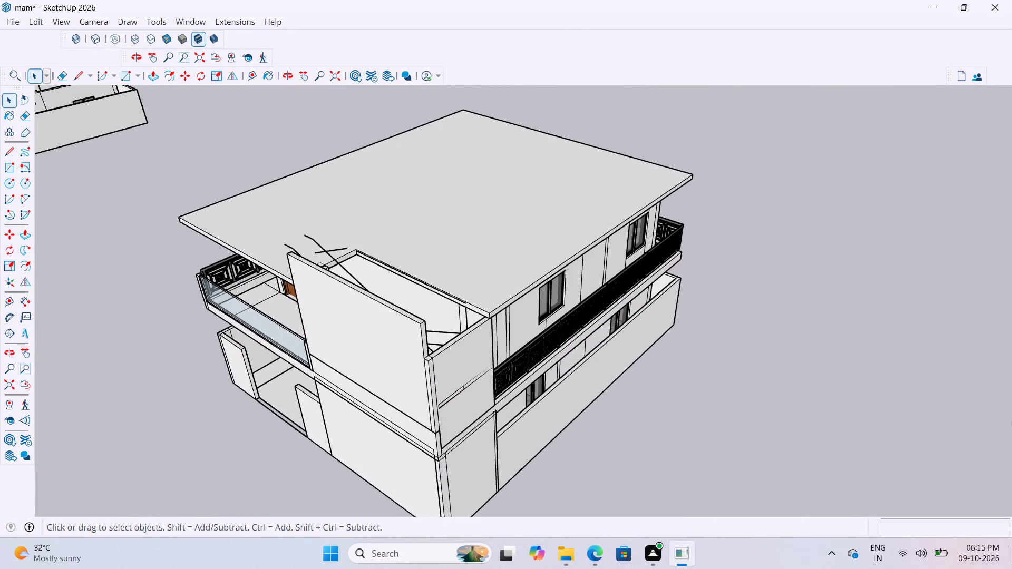
scroll(435, 298, "up", 18)
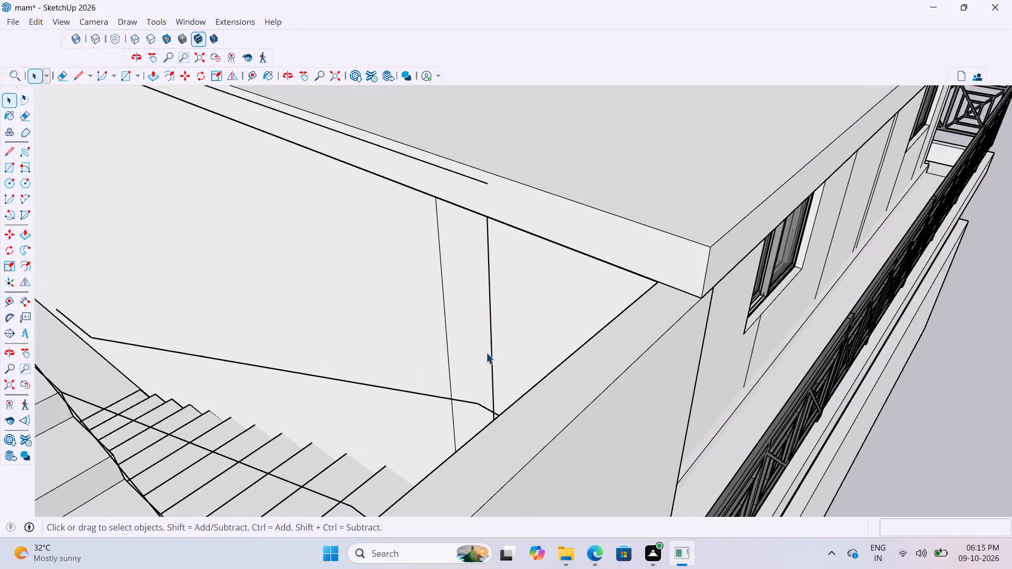
scroll(462, 367, "down", 12)
scroll(493, 364, "up", 8)
middle_click_drag(498, 325, 513, 295)
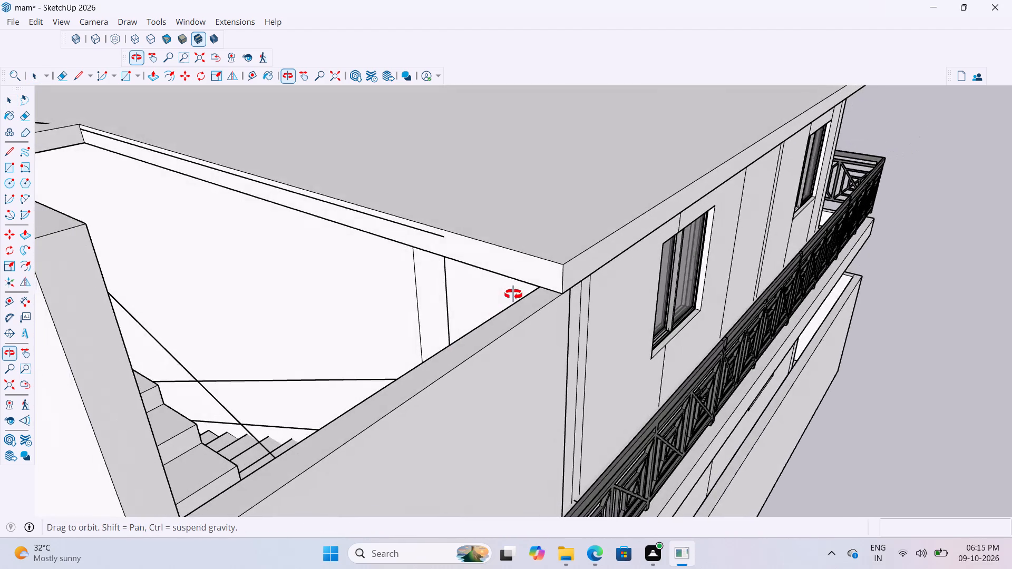
middle_click_drag(513, 295, 540, 345)
scroll(521, 386, "down", 8)
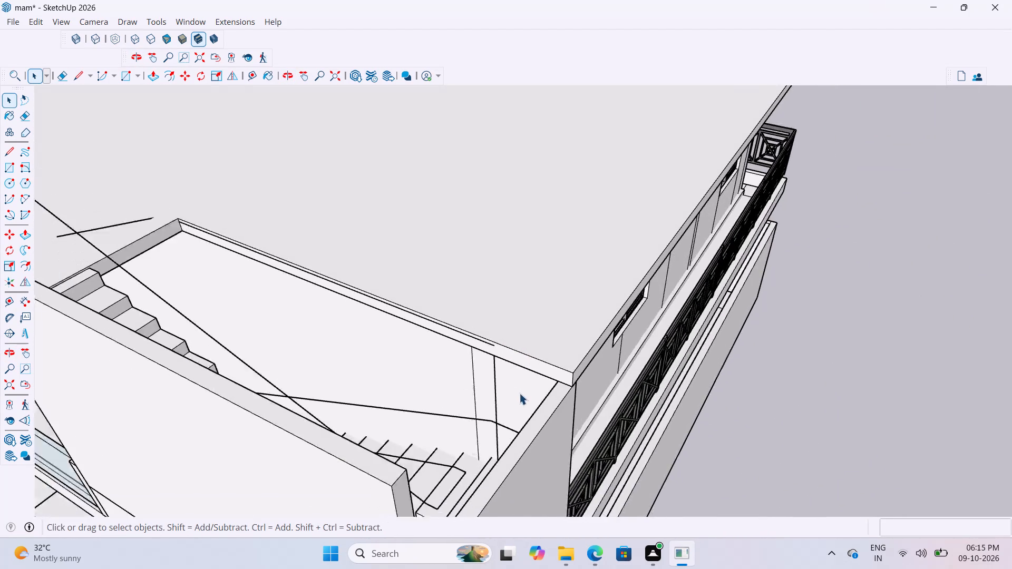
scroll(519, 393, "down", 1)
scroll(529, 411, "up", 6)
double_click(532, 413)
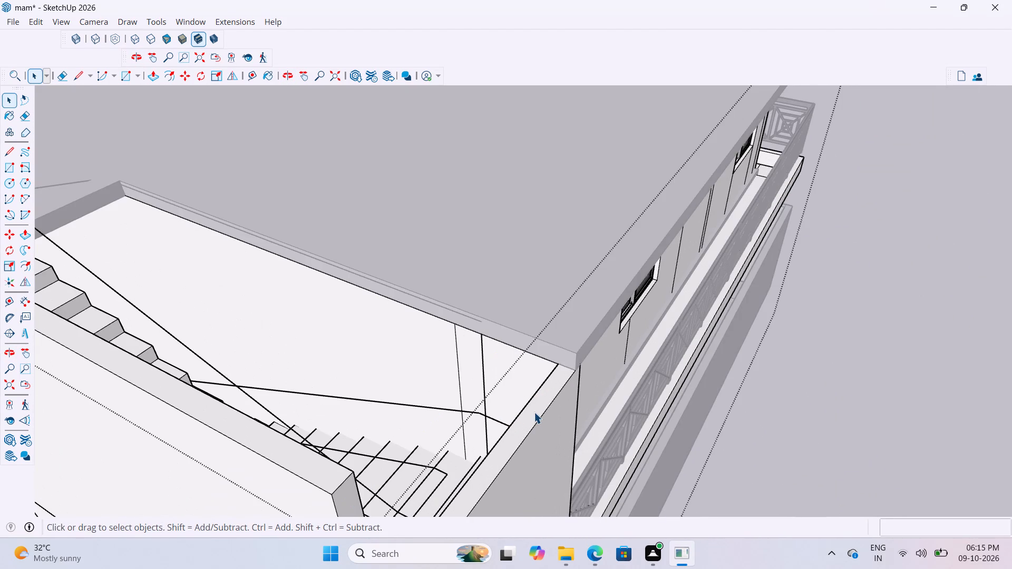
left_click(534, 412)
left_click(534, 412)
double_click(534, 412)
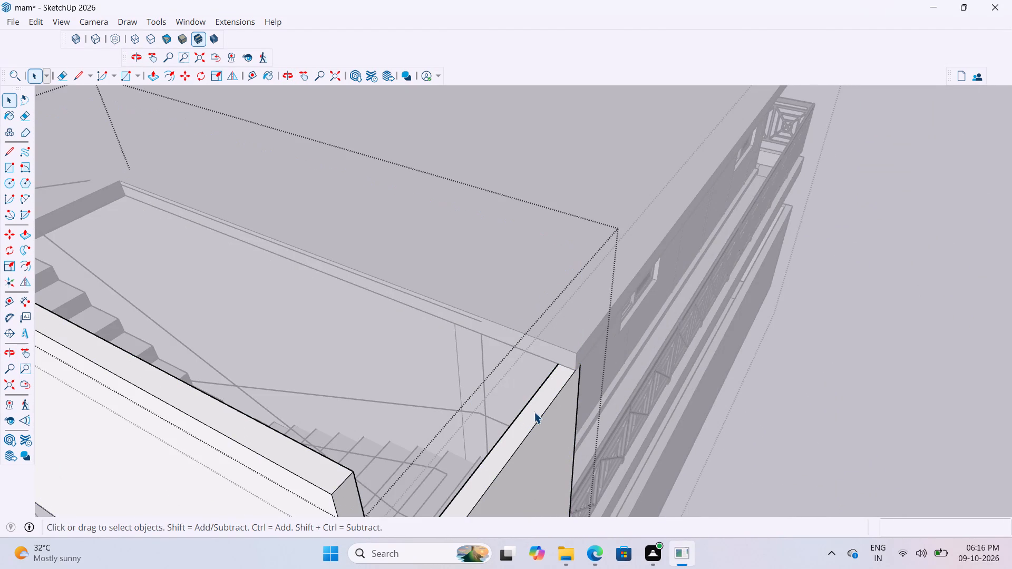
key("p")
left_click(535, 419)
scroll(533, 377, "down", 4)
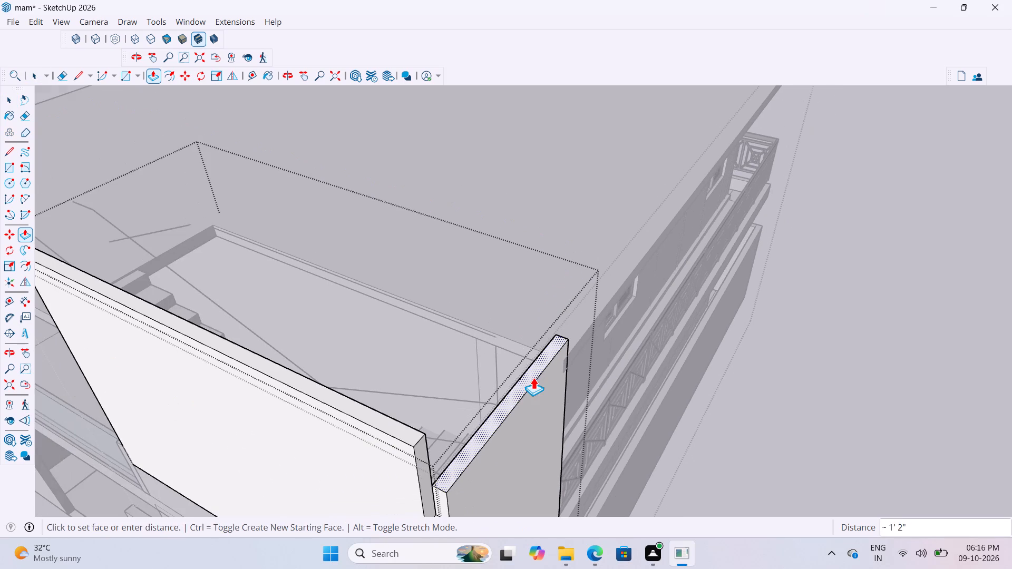
left_click(423, 441)
scroll(452, 401, "down", 5)
scroll(442, 468, "up", 6)
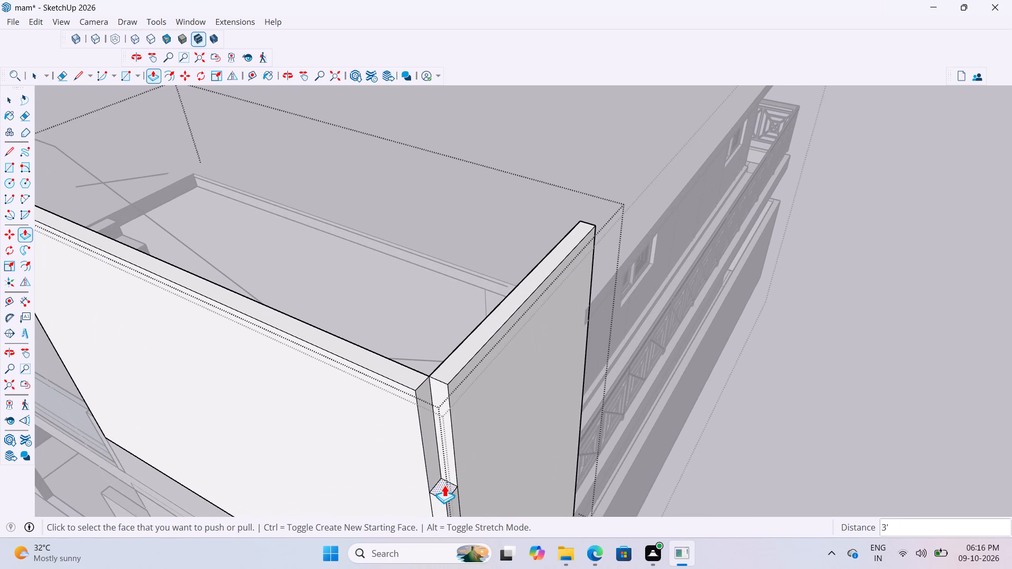
Raise the remaining corner strip between the two stairwell walls 3', flush with their tops.
left_click(444, 485)
left_click(418, 391)
scroll(438, 365, "down", 8)
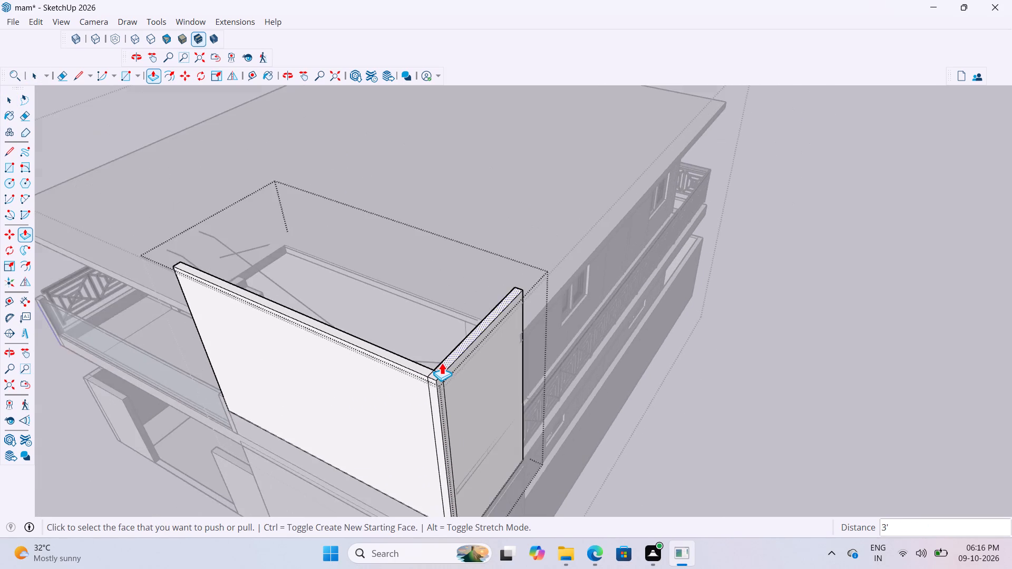
scroll(442, 362, "down", 5)
middle_click_drag(445, 337, 529, 298)
scroll(472, 303, "down", 9)
key("space")
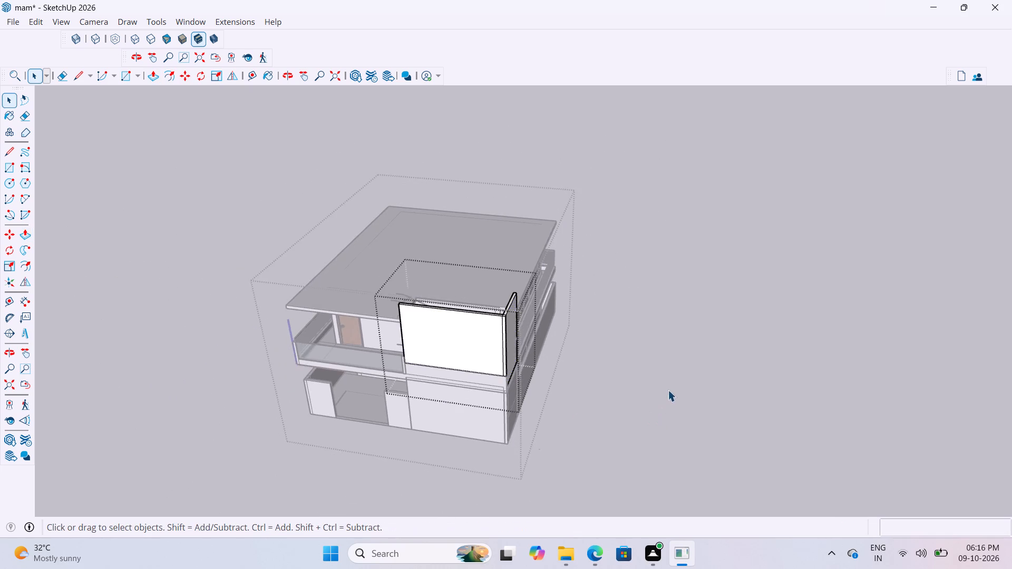
left_click(668, 388)
Examine the house from the front, side and above, checking the raised stairwell walls and their junction with the roof slab.
scroll(463, 296, "up", 4)
middle_click_drag(459, 291, 532, 315)
scroll(619, 303, "up", 3)
scroll(573, 330, "down", 4)
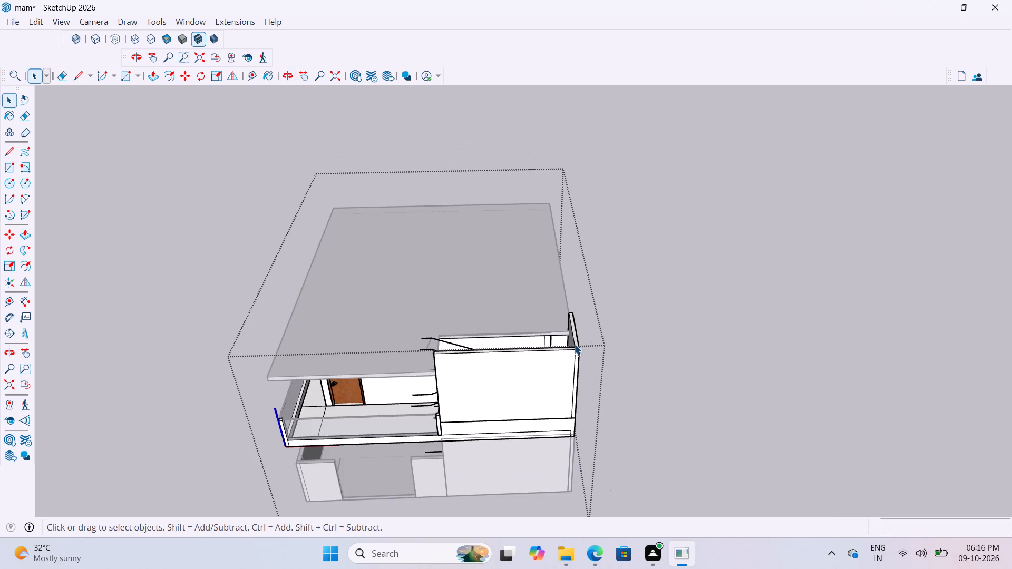
scroll(581, 307, "up", 6)
scroll(522, 297, "down", 2)
left_click(766, 284)
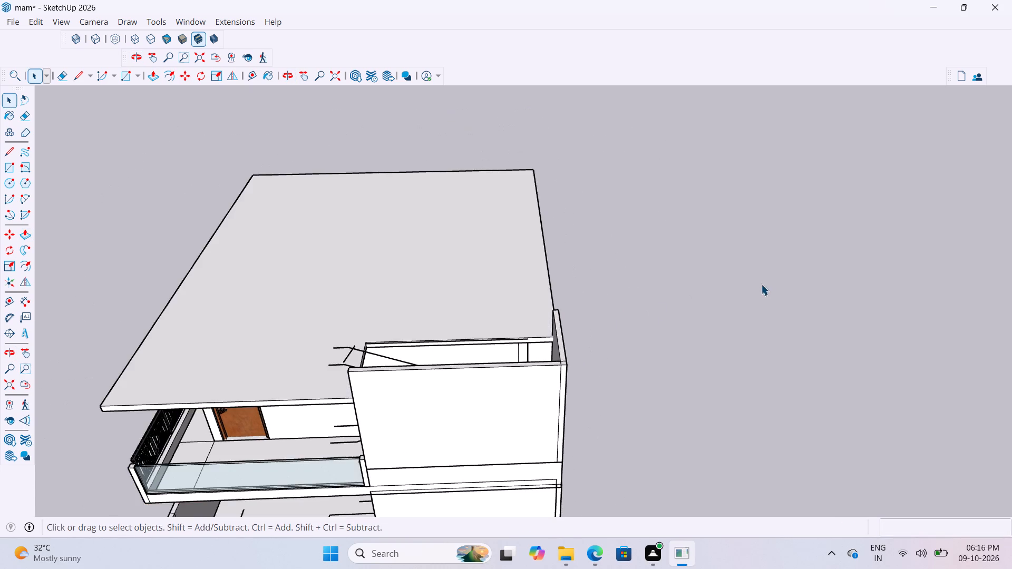
scroll(491, 268, "down", 5)
middle_click_drag(361, 328, 419, 276)
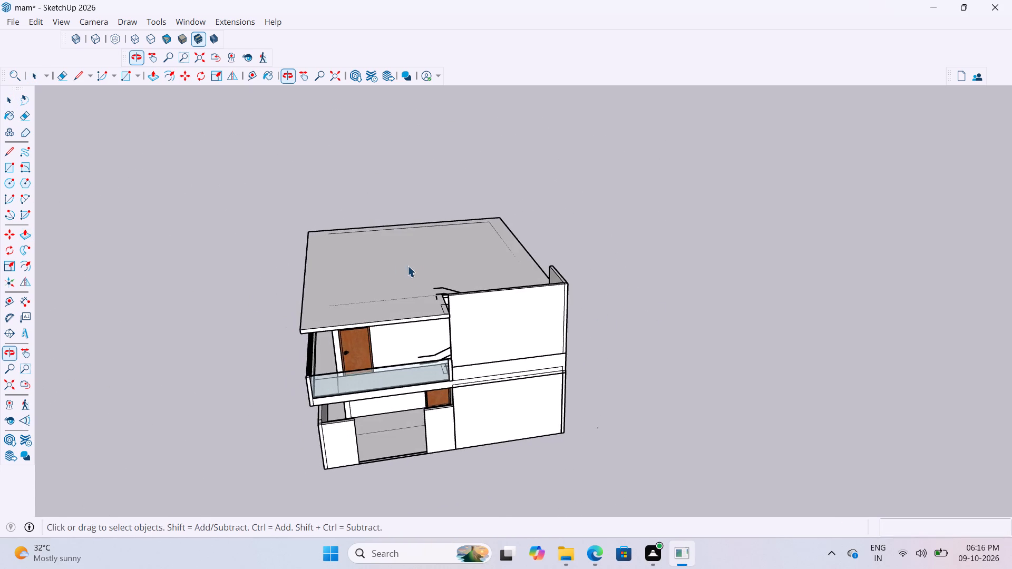
scroll(369, 289, "up", 8)
middle_click_drag(502, 297, 384, 217)
scroll(376, 327, "up", 2)
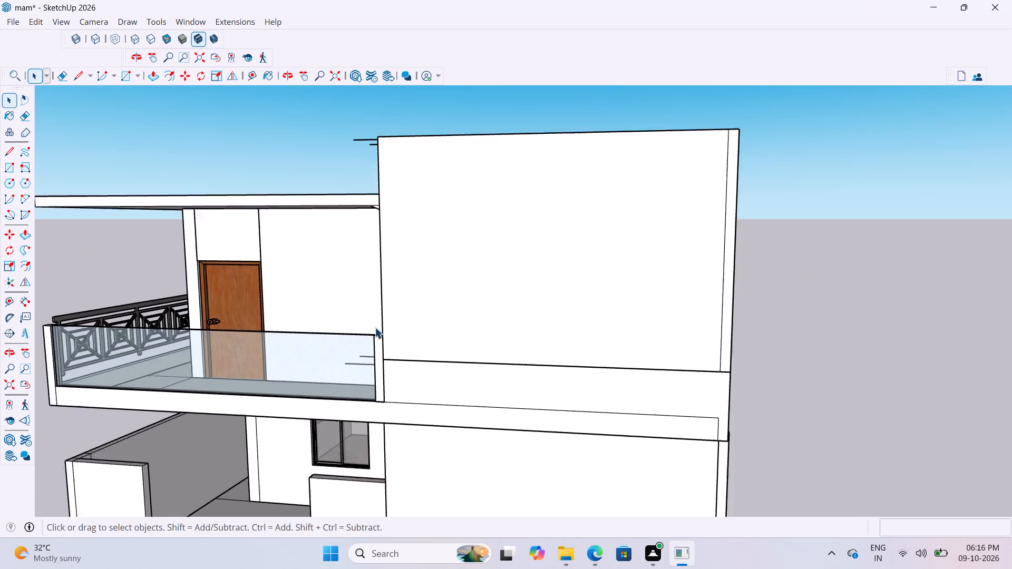
scroll(375, 327, "up", 2)
scroll(434, 279, "down", 11)
middle_click_drag(407, 375, 393, 393)
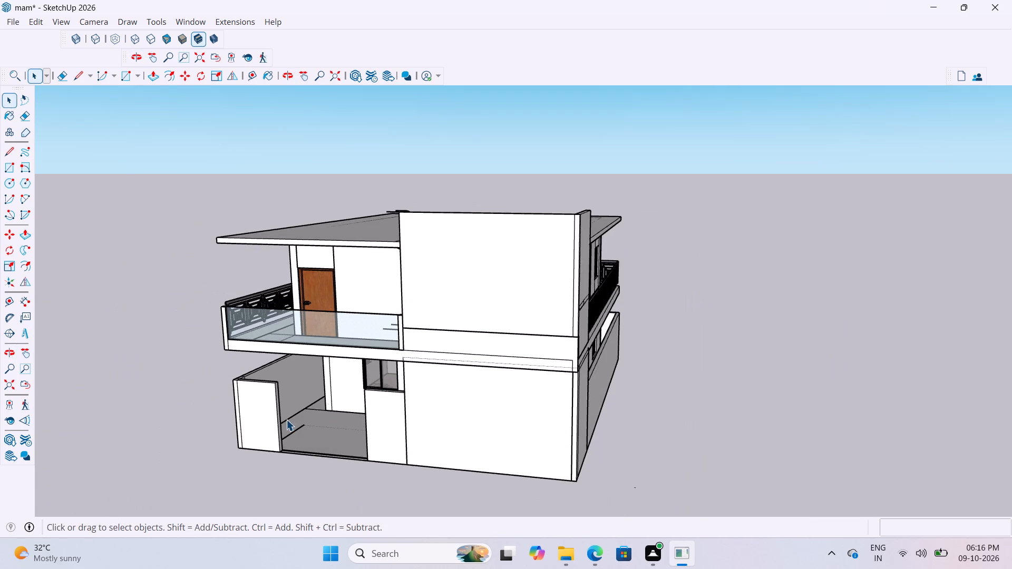
scroll(286, 422, "up", 4)
scroll(522, 355, "down", 5)
middle_click_drag(462, 362, 486, 376)
scroll(480, 379, "down", 8)
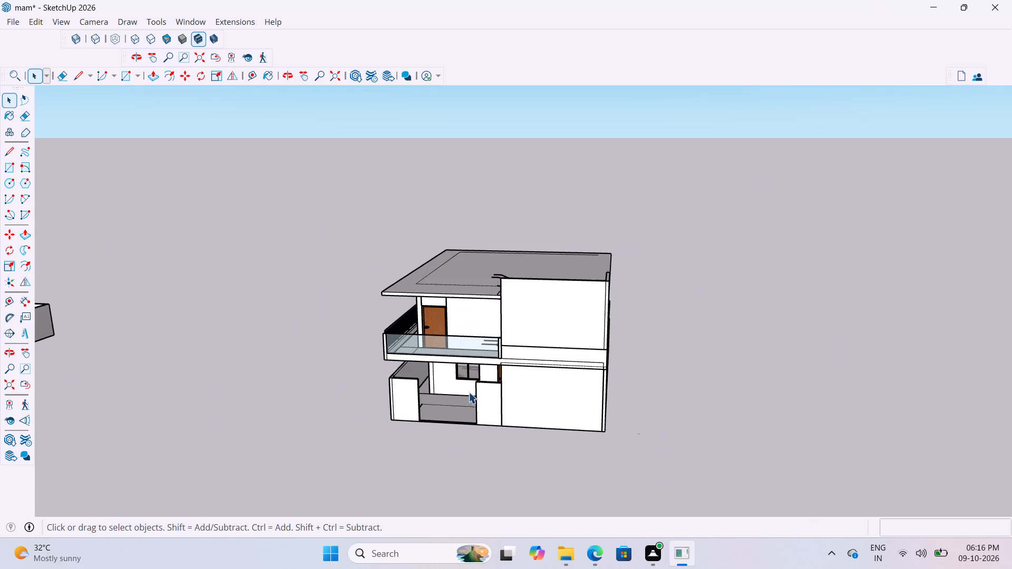
scroll(469, 392, "down", 1)
middle_click_drag(570, 307, 521, 291)
scroll(540, 320, "up", 16)
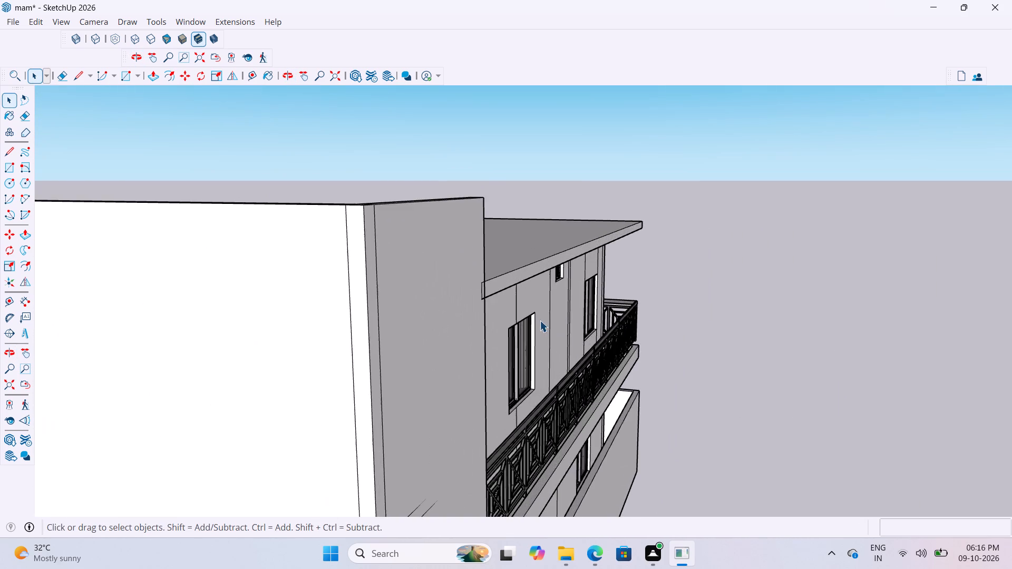
middle_click_drag(630, 301, 542, 347)
scroll(237, 416, "up", 4)
middle_click_drag(197, 421, 236, 415)
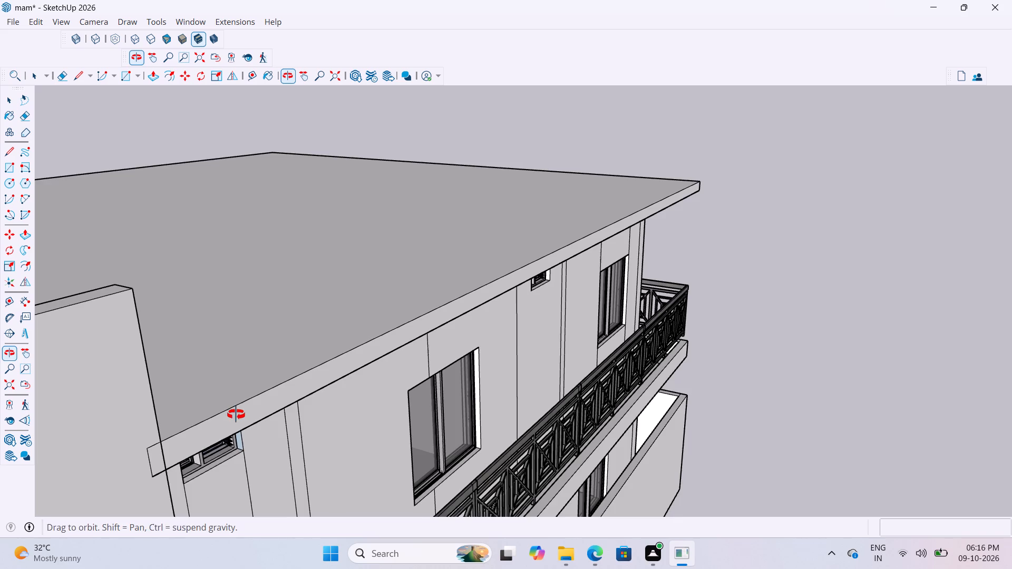
middle_click_drag(236, 415, 237, 415)
scroll(196, 440, "up", 4)
scroll(654, 191, "down", 4)
middle_click_drag(403, 342, 309, 350)
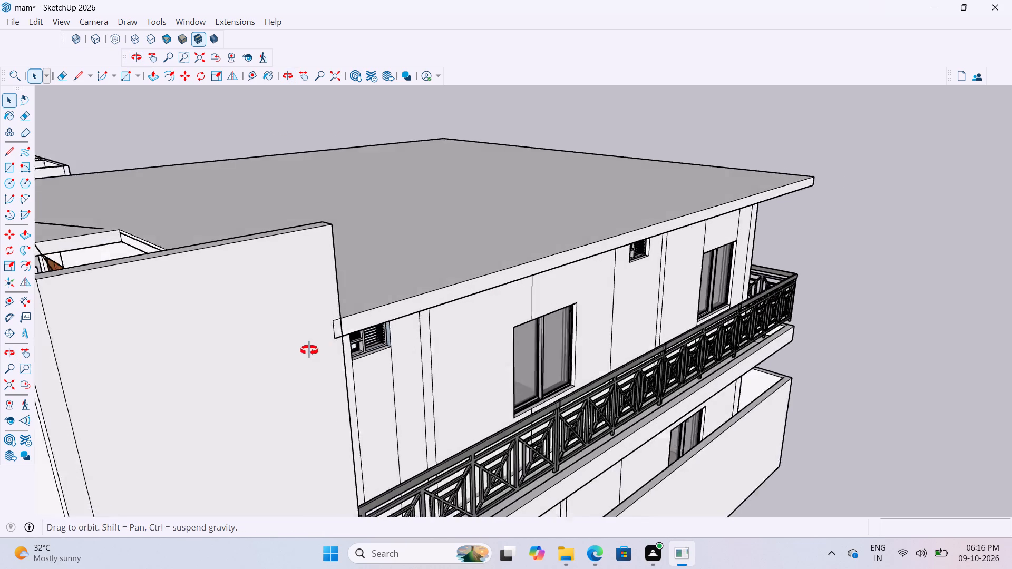
middle_click_drag(309, 350, 301, 350)
scroll(308, 329, "up", 6)
left_click(332, 315)
scroll(318, 326, "up", 3)
scroll(381, 352, "down", 5)
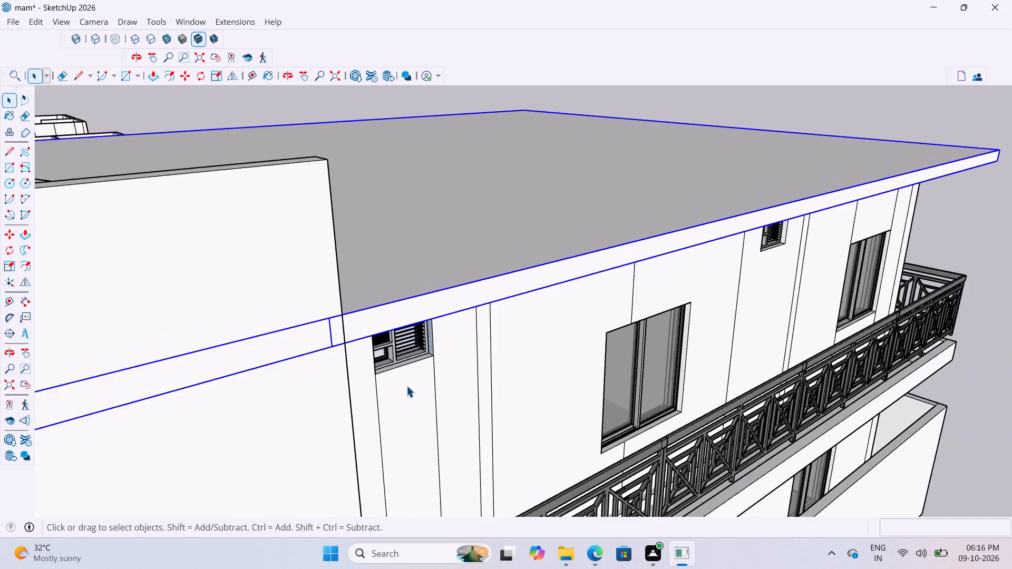
scroll(406, 386, "down", 11)
middle_click_drag(407, 385, 344, 449)
left_click(745, 236)
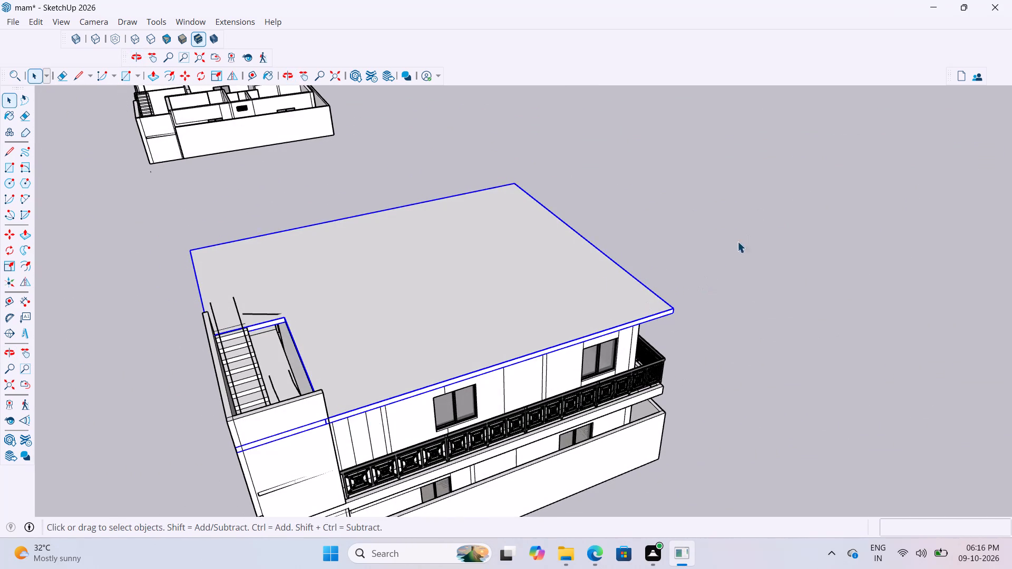
Push the roof slab's long edge at the stair opening about 3/16" to align with the stairwell's inner wall.
scroll(268, 369, "up", 3)
middle_click_drag(268, 369, 520, 407)
scroll(735, 455, "up", 2)
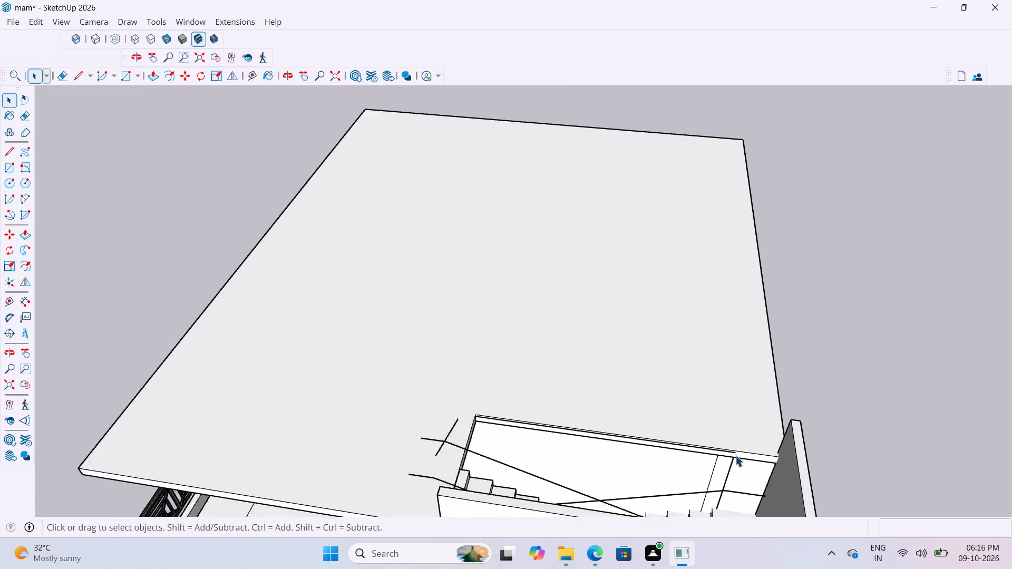
scroll(735, 455, "up", 5)
left_click(784, 463)
double_click(784, 463)
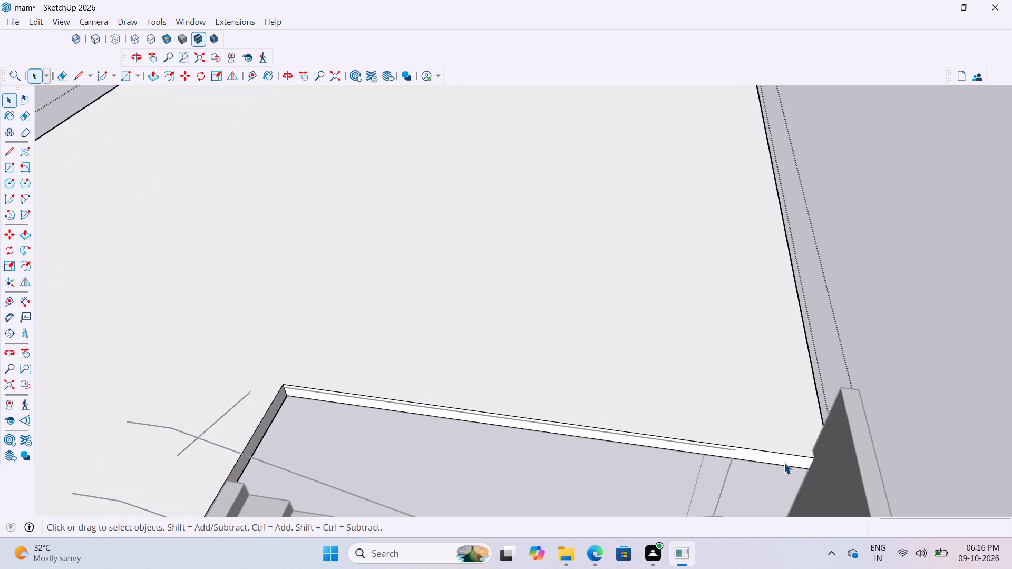
key("p")
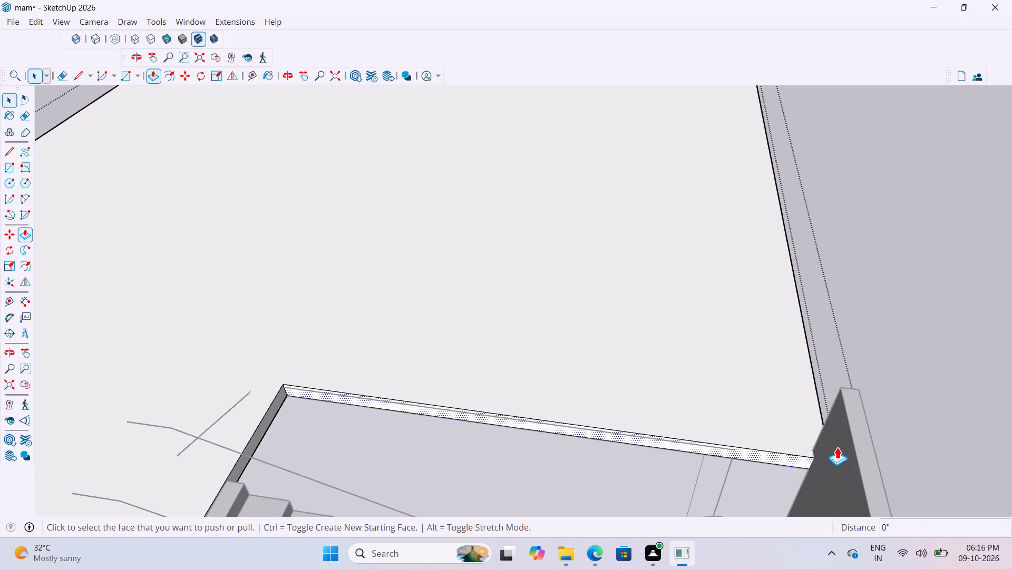
left_click(787, 458)
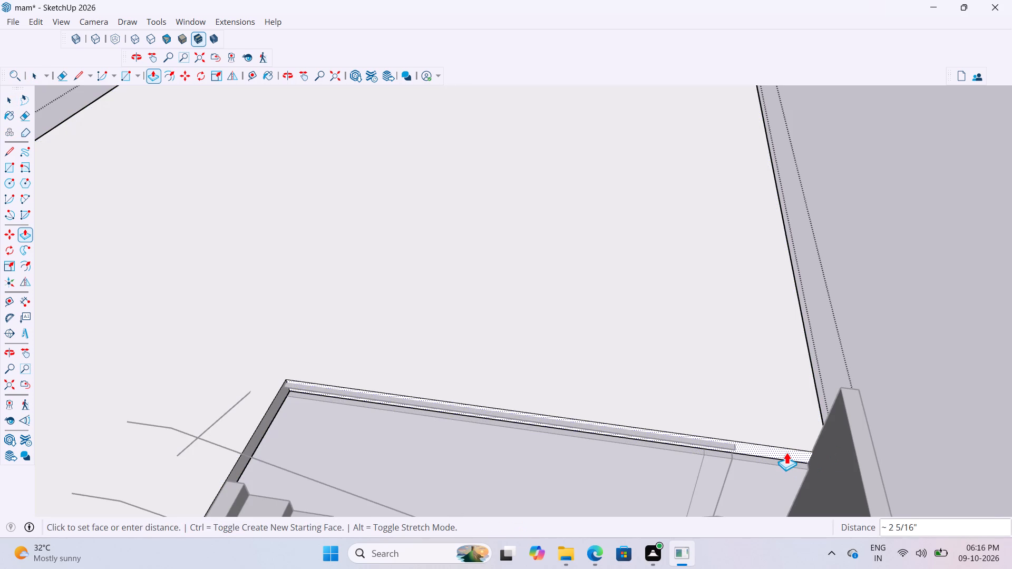
scroll(786, 452, "up", 5)
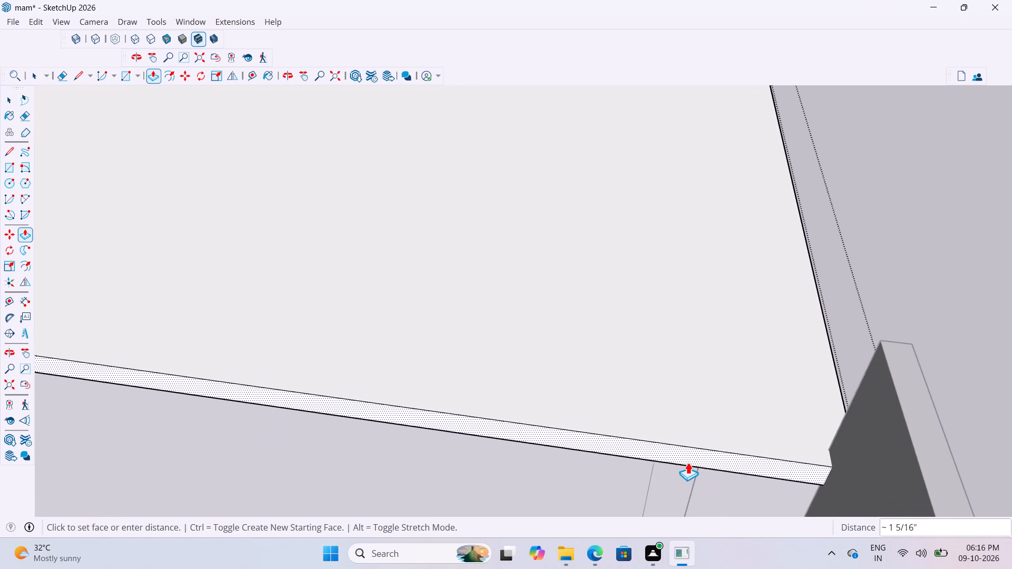
scroll(698, 453, "up", 1)
middle_click_drag(731, 382, 744, 356)
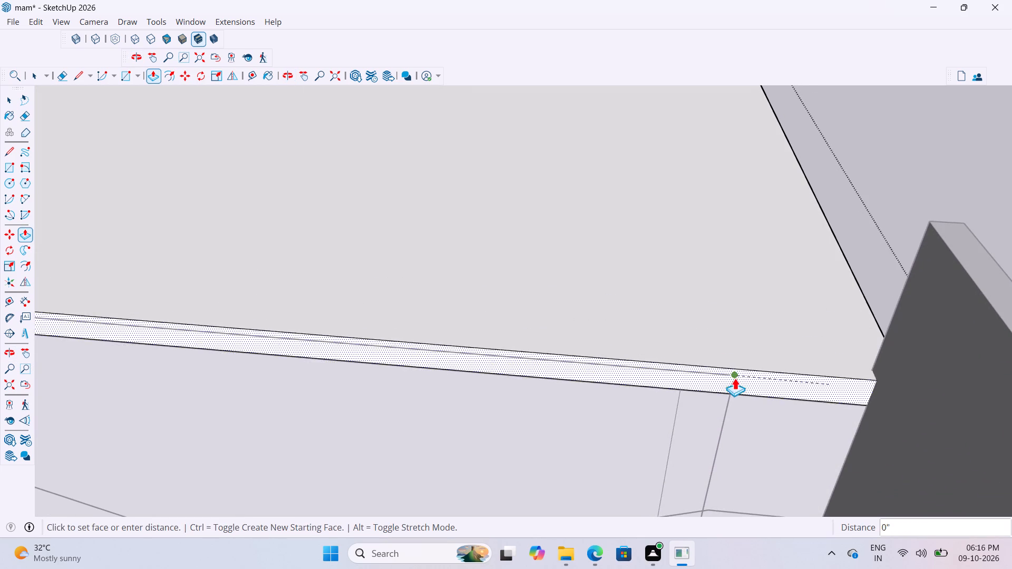
left_click(731, 394)
scroll(812, 368, "down", 3)
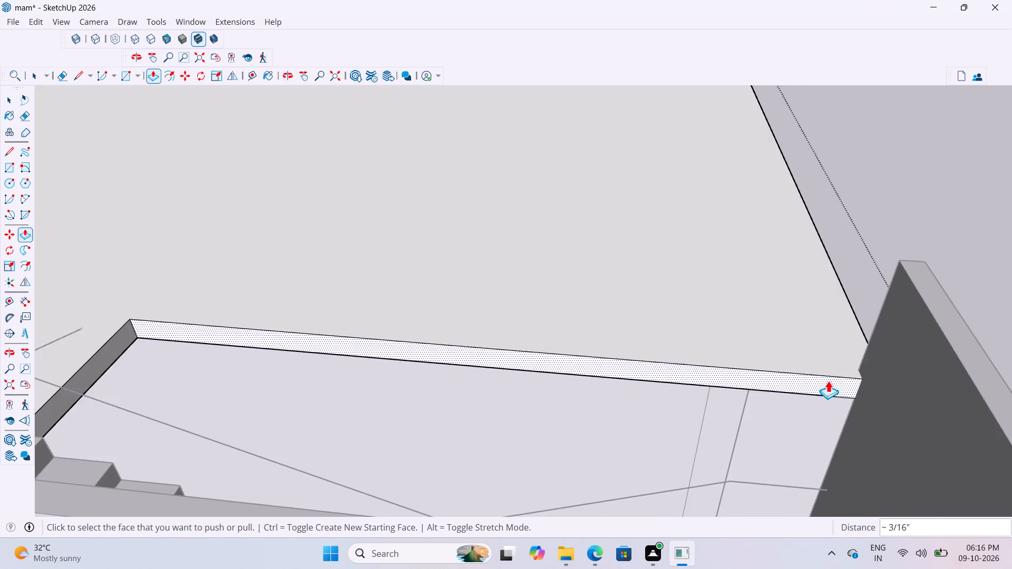
middle_click_drag(882, 374, 405, 371)
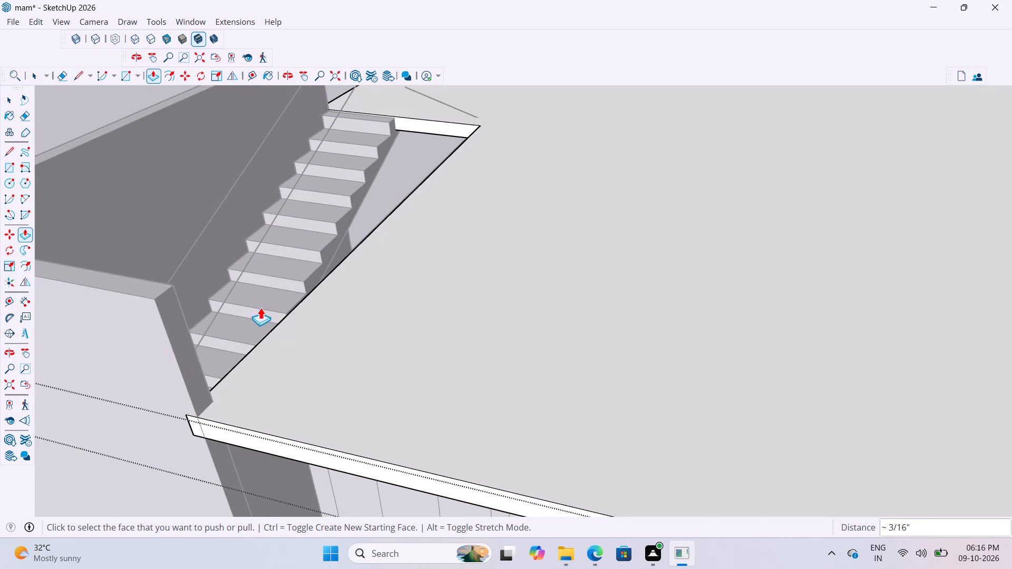
scroll(265, 300, "down", 9)
key("space")
key("space")
left_click(110, 225)
Push the end face of the short stairwell side wall back about 2 7/8" to align with the roof slab's outer corner.
scroll(201, 329, "up", 6)
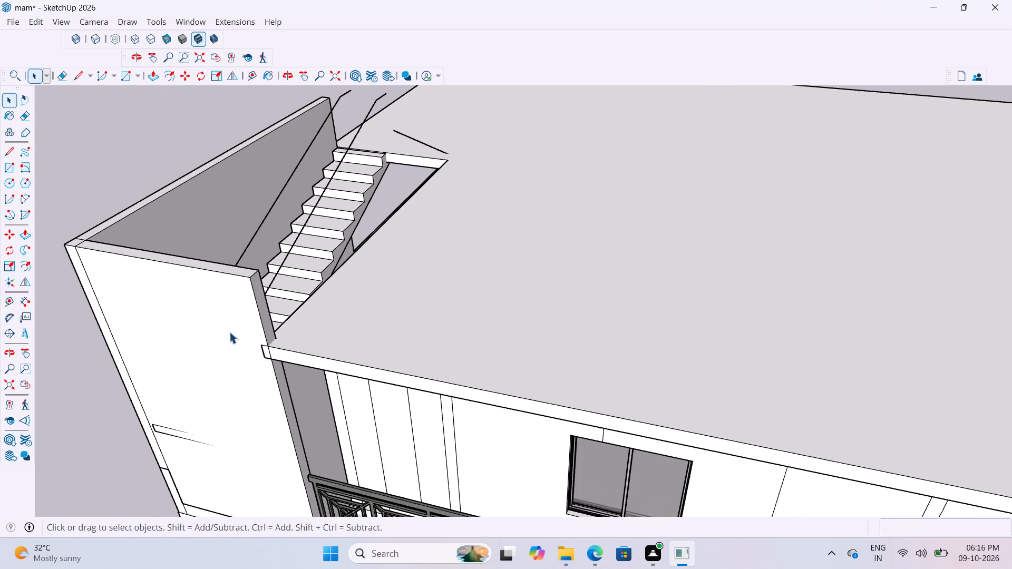
middle_click_drag(255, 327, 232, 341)
double_click(254, 325)
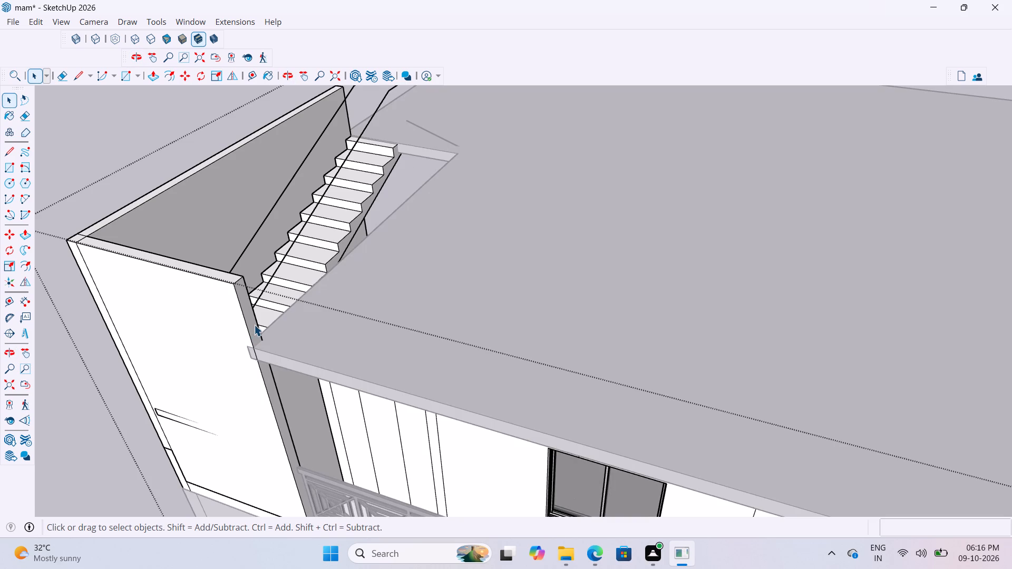
key("p")
scroll(248, 318, "up", 5)
key("space")
double_click(248, 318)
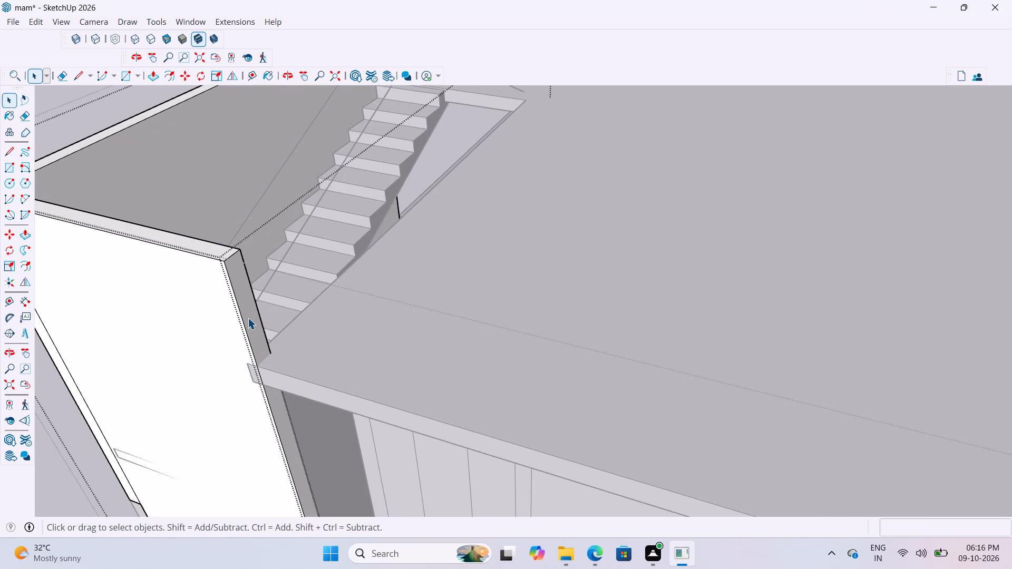
key("p")
left_click(259, 333)
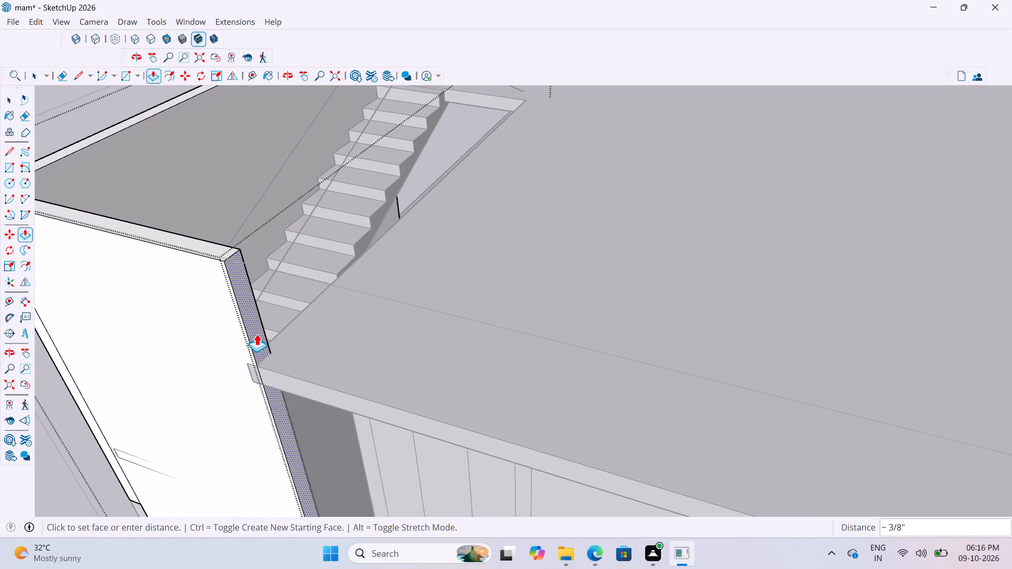
left_click(246, 371)
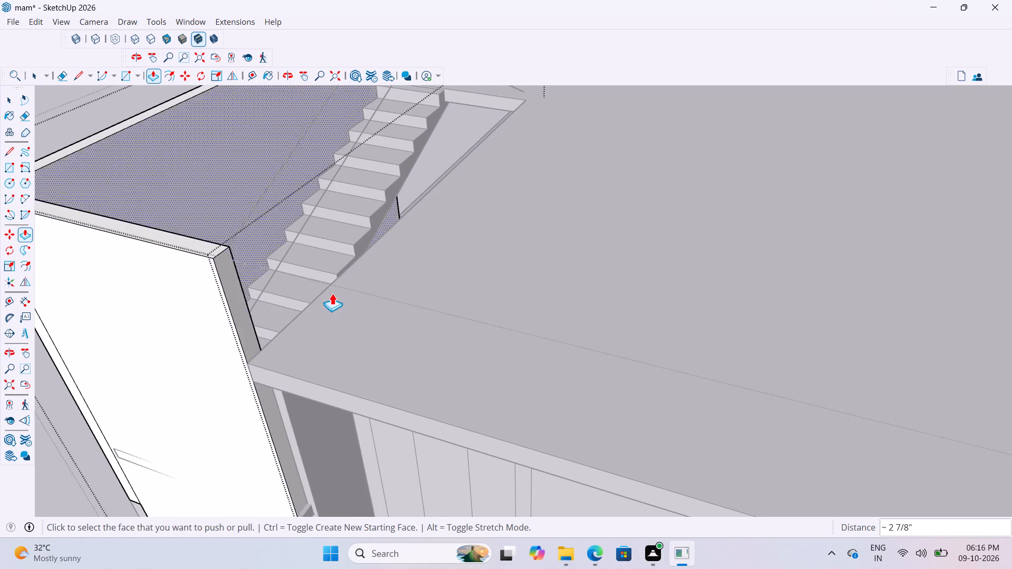
scroll(332, 293, "down", 10)
key("space")
key("space")
left_click(157, 194)
scroll(306, 412, "up", 6)
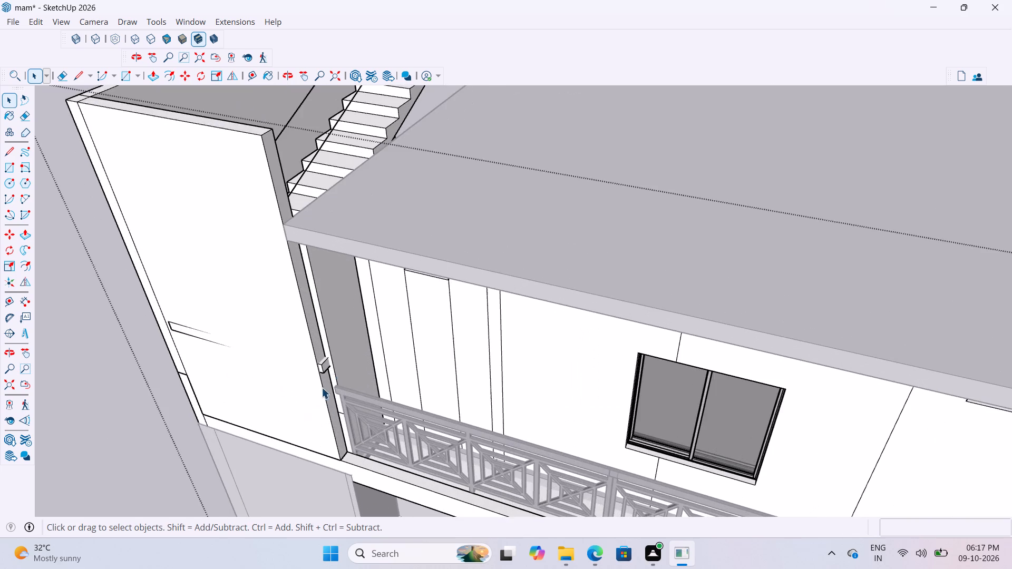
Push the side face of the small block projecting beside the stairwell wall in about 2" to remove the projection.
scroll(347, 365, "up", 6)
middle_click_drag(302, 378, 354, 366)
scroll(353, 373, "up", 5)
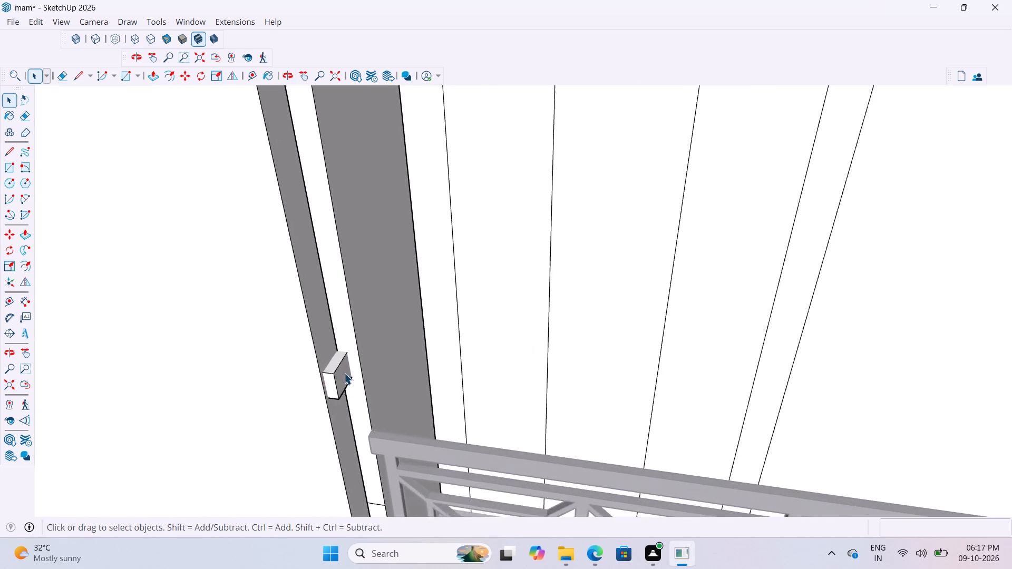
middle_click_drag(344, 373, 370, 320)
scroll(354, 310, "down", 4)
scroll(346, 363, "up", 3)
middle_click_drag(346, 363, 262, 368)
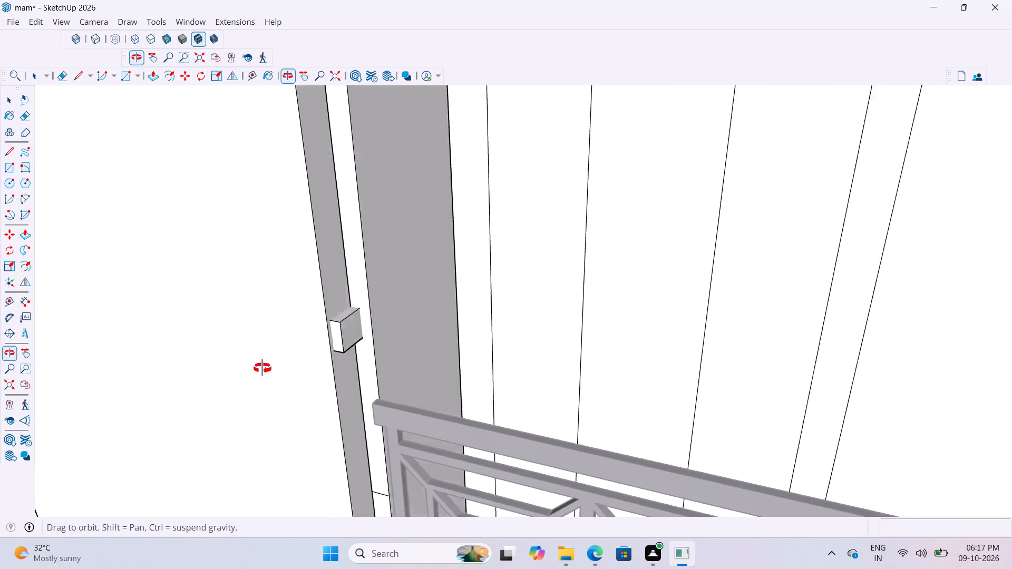
middle_click_drag(262, 368, 248, 370)
left_click(348, 328)
scroll(344, 330, "up", 3)
double_click(345, 330)
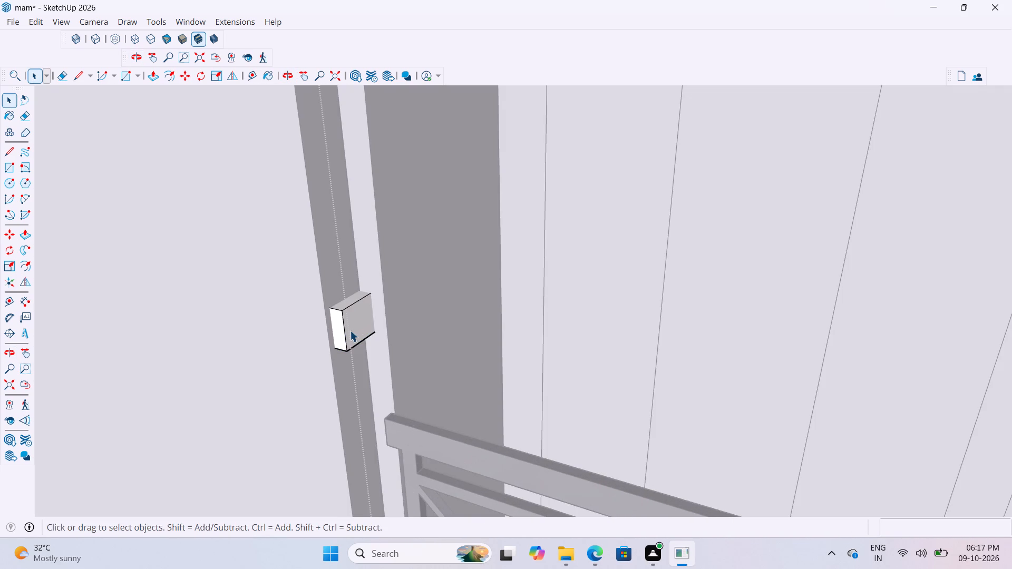
left_click(356, 325)
key("p")
left_click(356, 325)
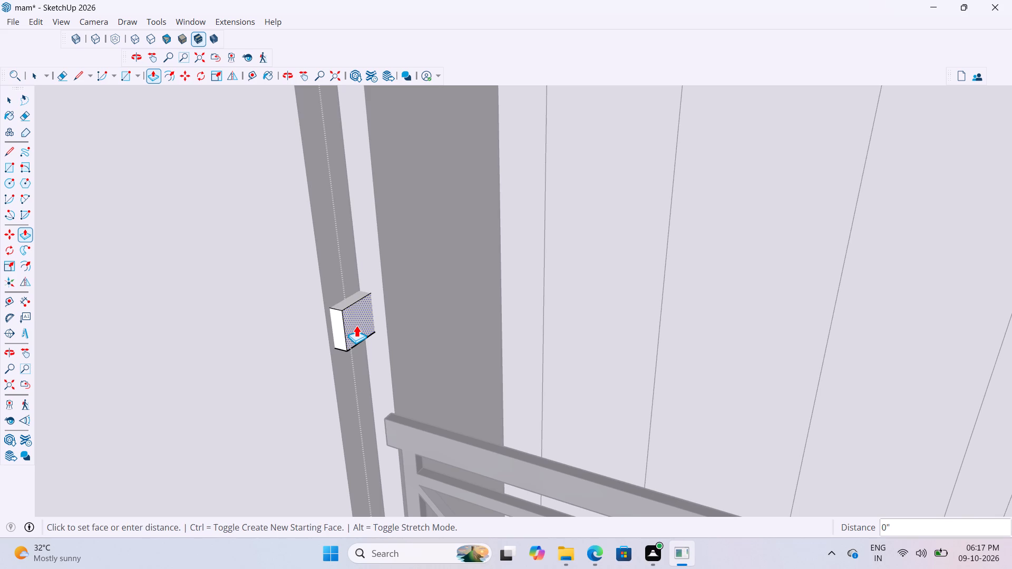
left_click(340, 316)
scroll(353, 331, "down", 14)
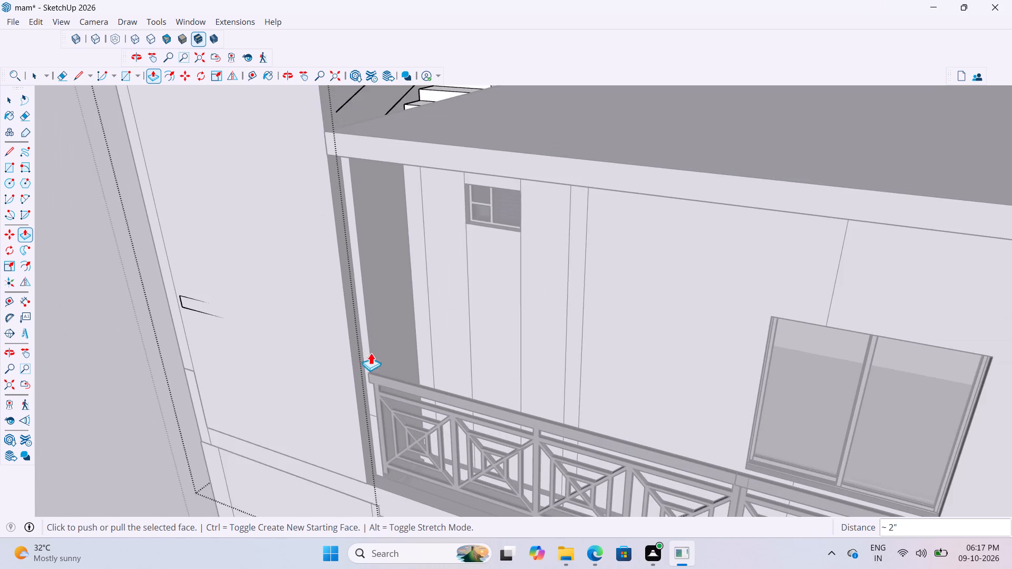
middle_click_drag(362, 339, 401, 341)
scroll(410, 357, "down", 10)
middle_click_drag(394, 340, 452, 330)
scroll(394, 340, "down", 1)
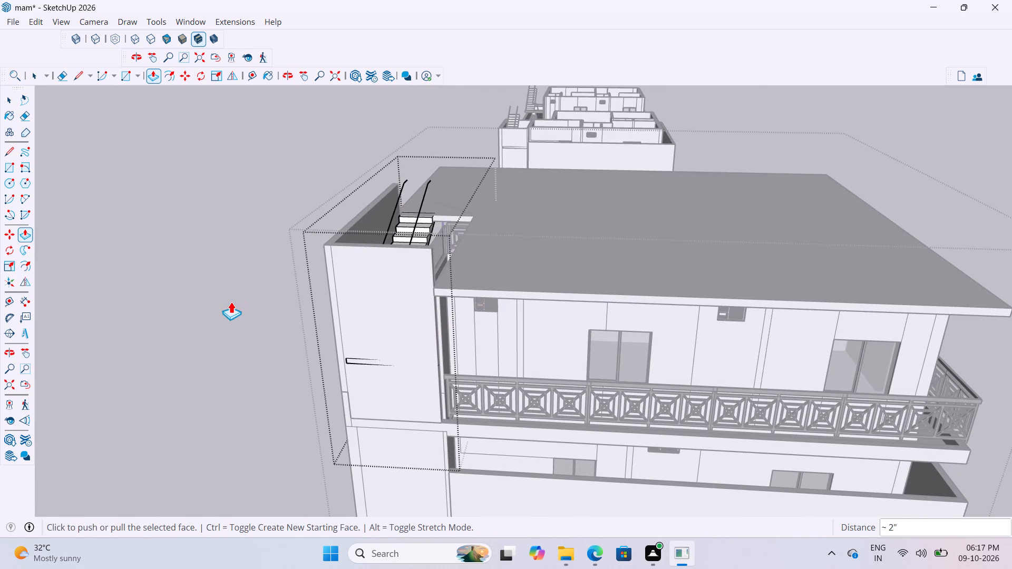
key("space")
left_click(231, 301)
Pull the tall recessed strip beside the upper stairwell wall out about 5", flush with the wall's outer face.
scroll(462, 360, "up", 9)
middle_click_drag(429, 335, 360, 332)
scroll(426, 333, "down", 1)
scroll(405, 351, "up", 6)
double_click(405, 350)
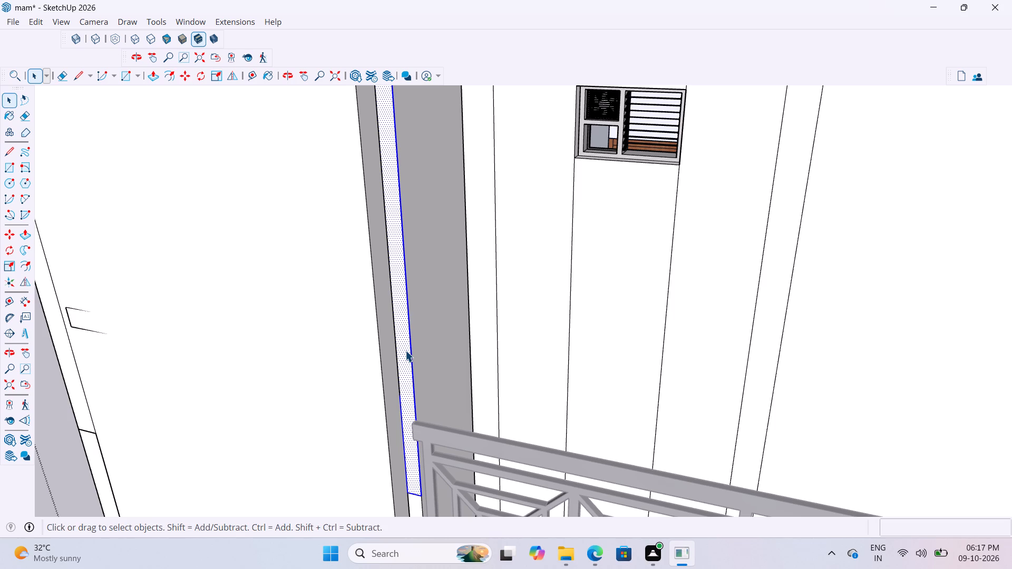
key("p")
left_click(405, 349)
left_click(377, 356)
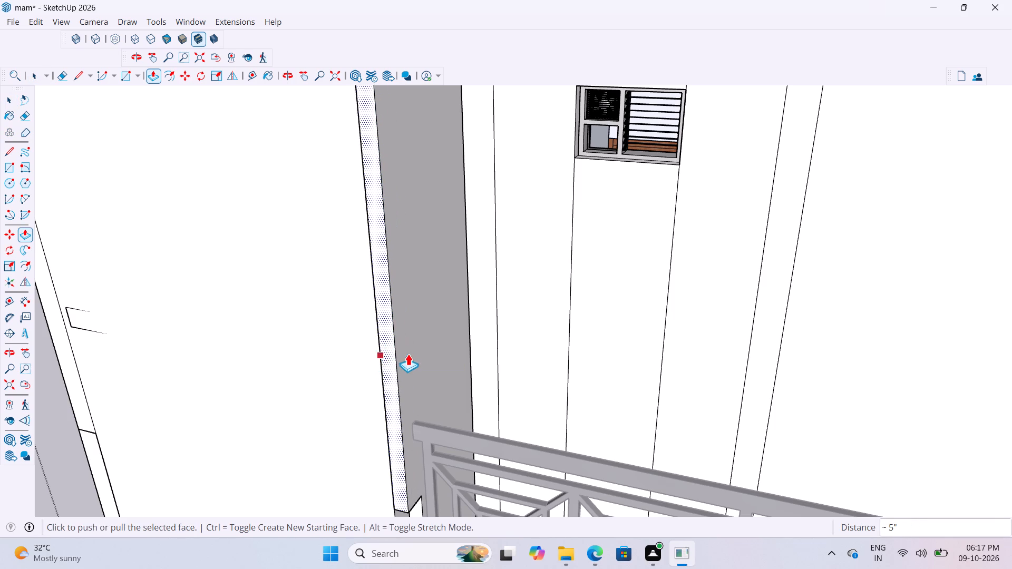
Pull the remaining short strip beside the balcony railing's end out about 5", flush with the strip above it.
scroll(409, 350, "down", 12)
scroll(406, 425, "up", 11)
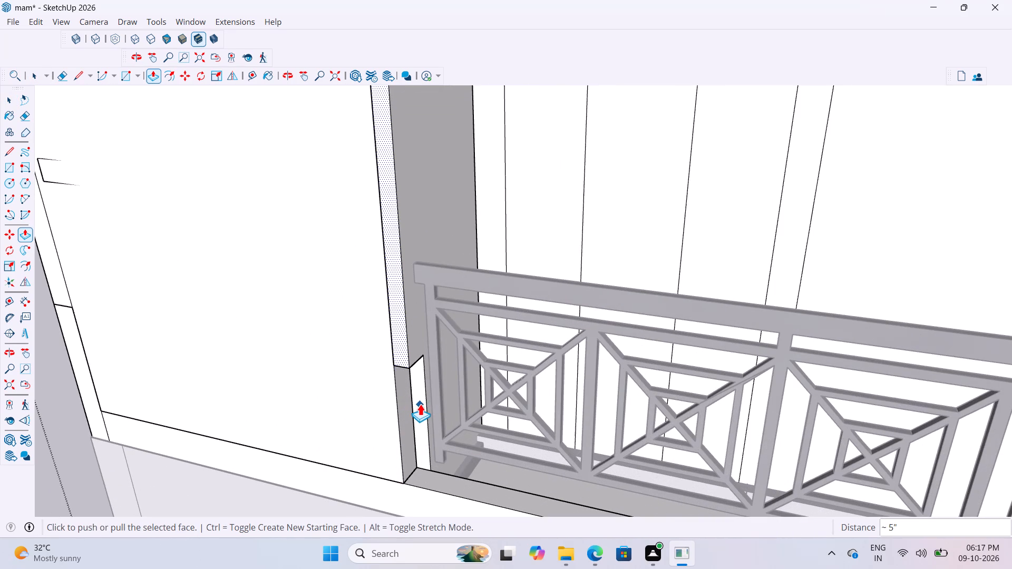
key("space")
left_click(418, 404)
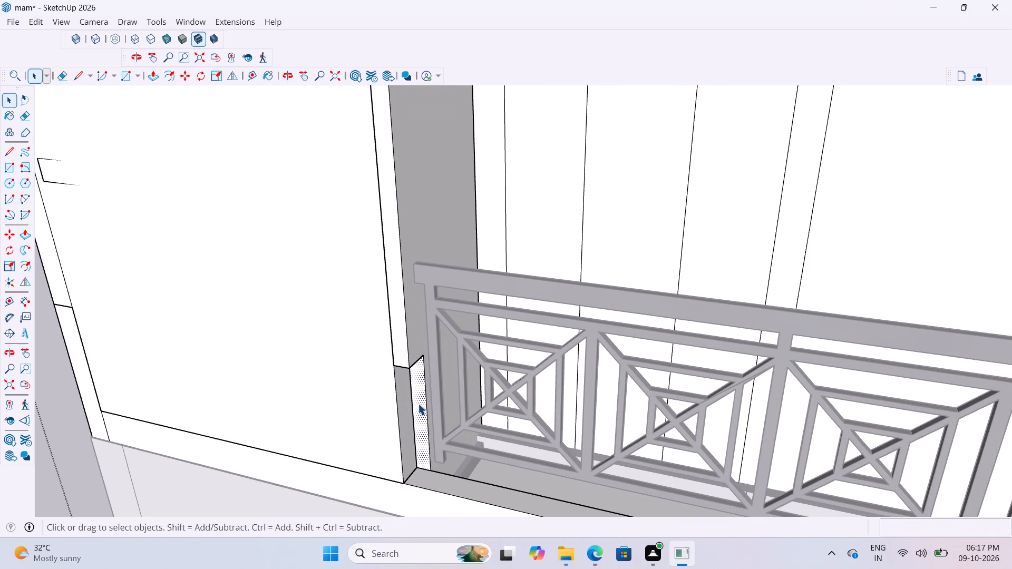
key("p")
left_click(418, 404)
left_click(394, 408)
scroll(426, 359, "down", 10)
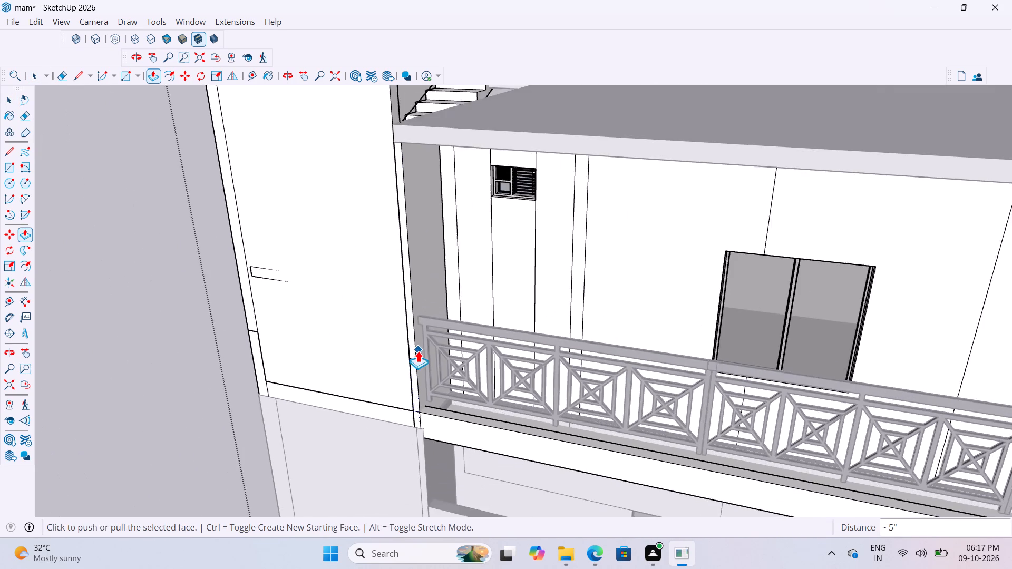
scroll(418, 350, "down", 5)
key("space")
left_click(217, 330)
Examine the junction of the upper stairwell wall, balcony slab and lower wall from the front and from close up.
scroll(452, 427, "up", 4)
middle_click_drag(412, 418, 401, 406)
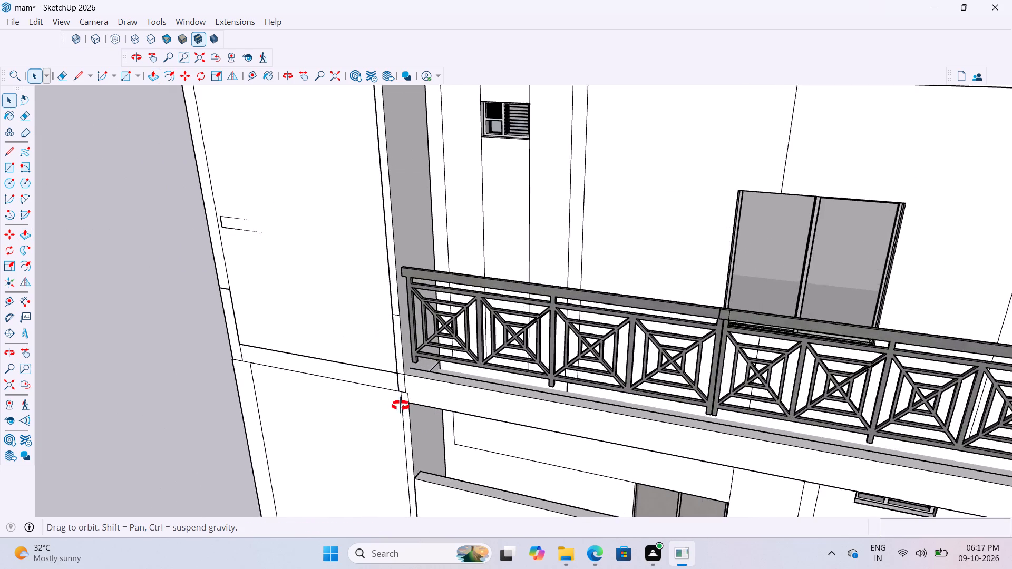
middle_click_drag(401, 406, 279, 365)
scroll(318, 361, "up", 10)
middle_click_drag(347, 305, 444, 301)
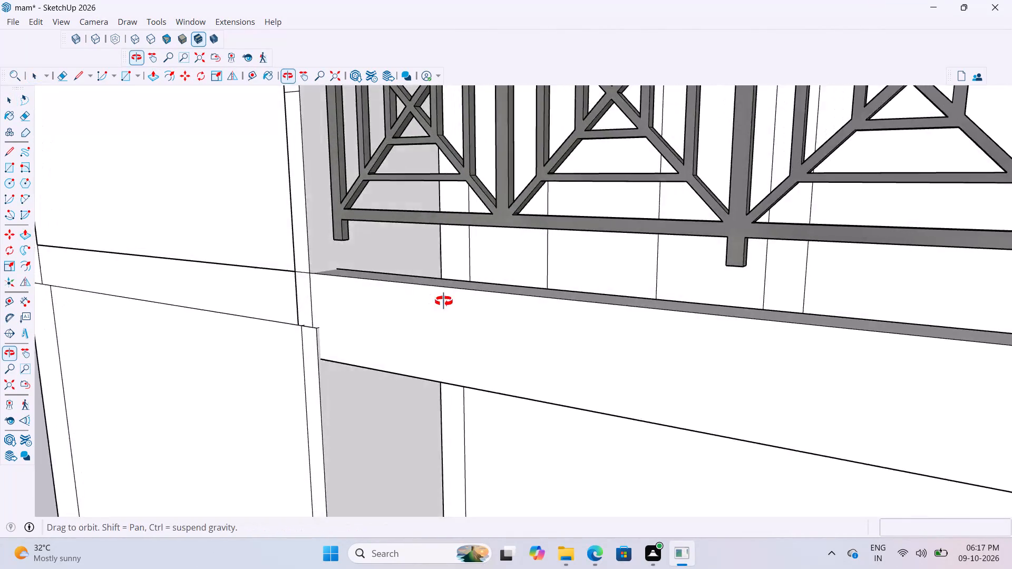
middle_click_drag(444, 301, 536, 311)
middle_click_drag(394, 346, 257, 380)
scroll(333, 357, "up", 5)
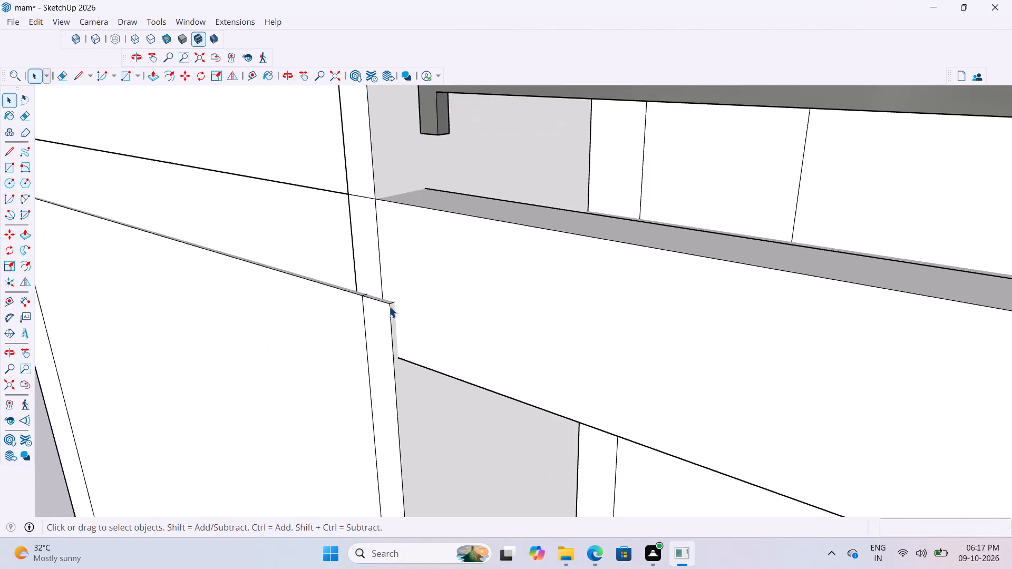
scroll(389, 306, "up", 2)
middle_click_drag(391, 302, 260, 326)
scroll(430, 303, "up", 9)
middle_click_drag(423, 271, 725, 179)
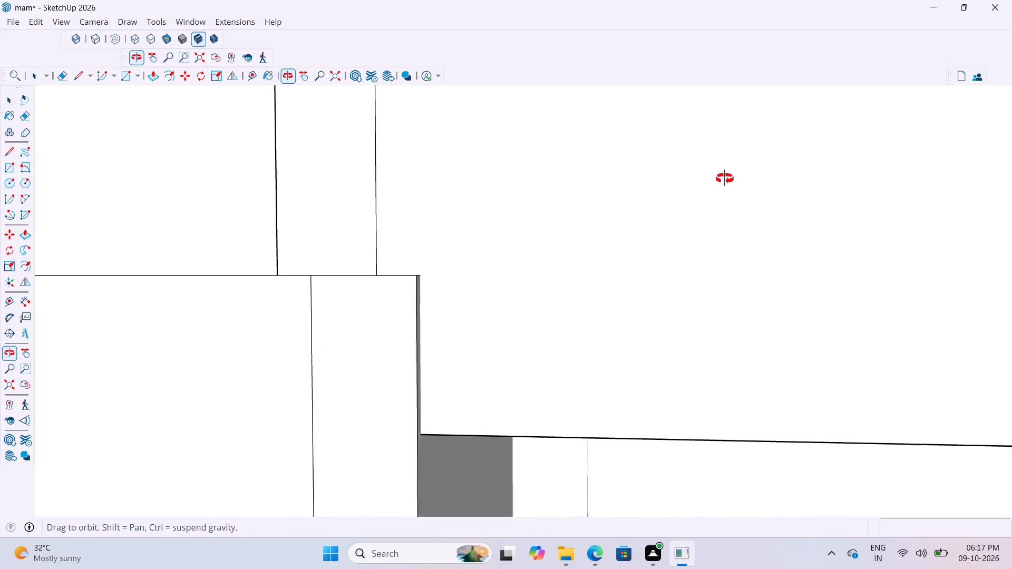
middle_click_drag(725, 179, 479, 258)
scroll(618, 242, "up", 1)
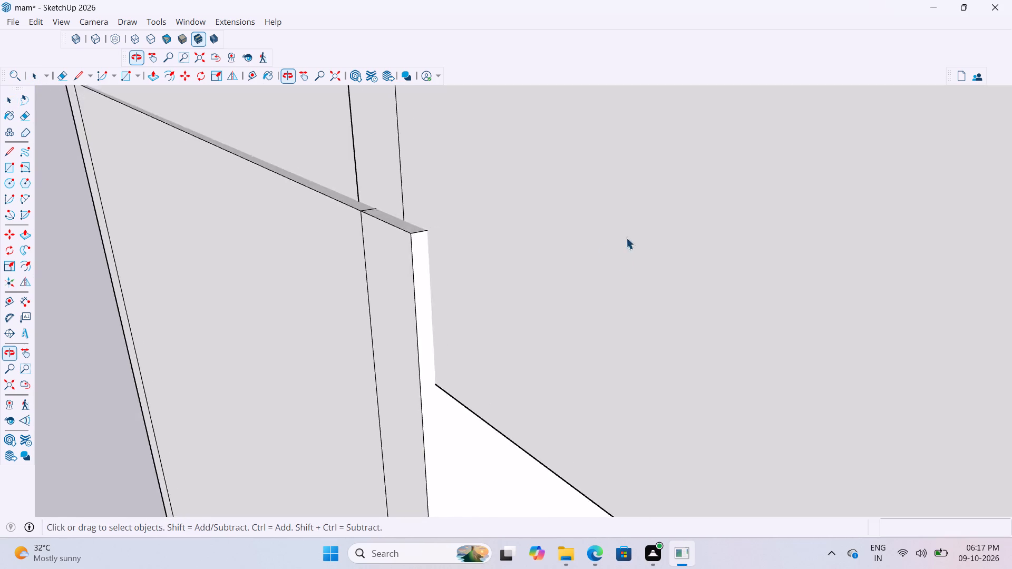
scroll(626, 238, "down", 17)
scroll(490, 295, "down", 11)
middle_click_drag(502, 280, 687, 259)
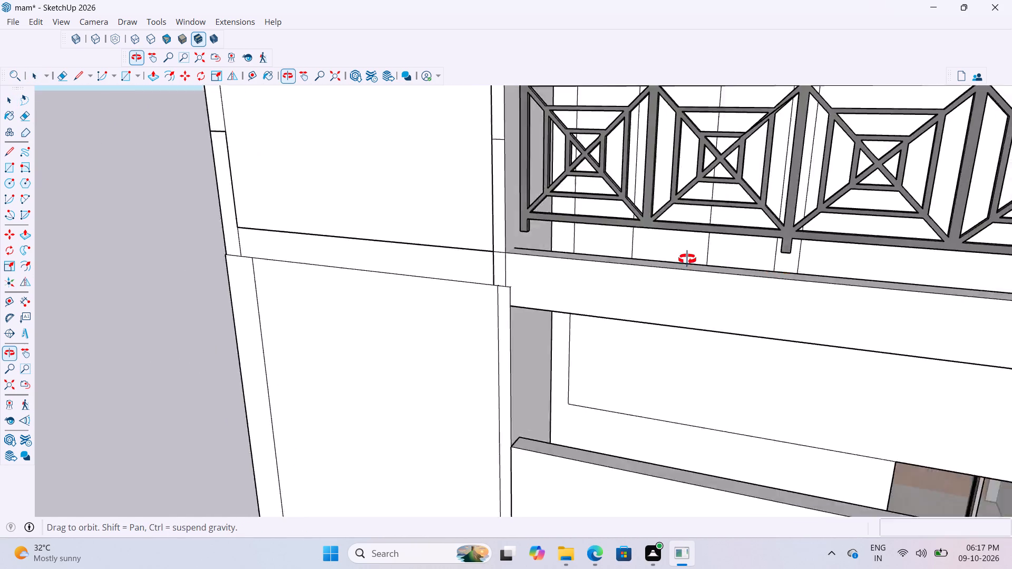
middle_click_drag(687, 259, 1011, 253)
Push the lower stairwell wall's narrow corner face in about 1/2" to align with the upper-floor wall.
middle_click_drag(285, 318, 381, 320)
scroll(395, 424, "up", 4)
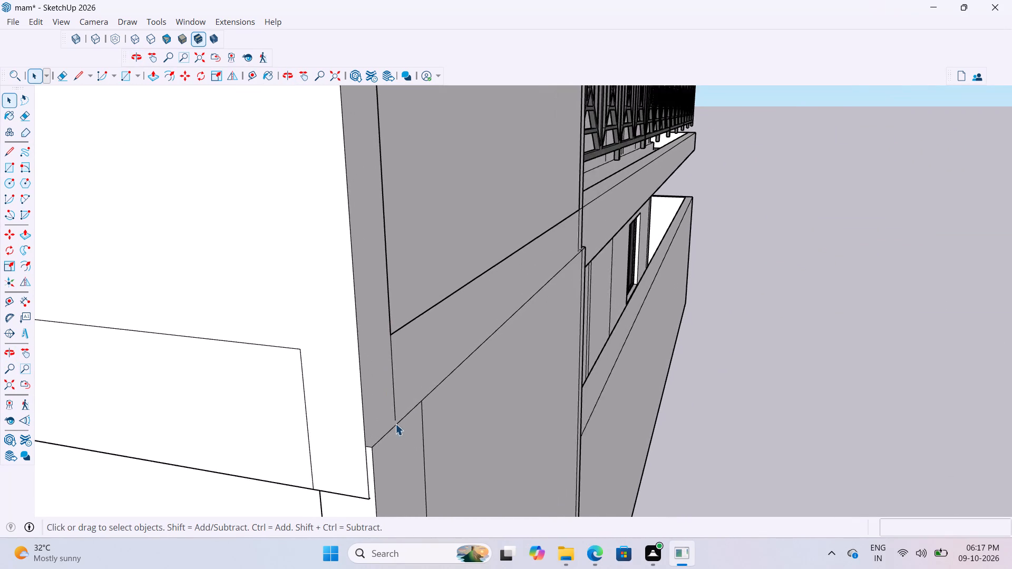
scroll(435, 327, "down", 5)
scroll(417, 418, "up", 14)
middle_click_drag(384, 377, 332, 406)
double_click(414, 389)
left_click(414, 389)
scroll(411, 390, "down", 4)
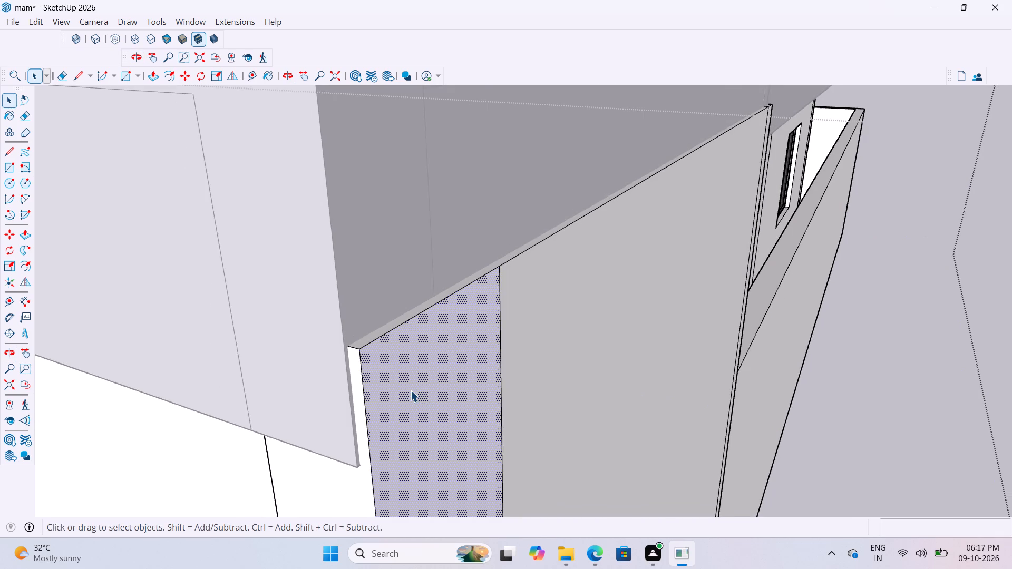
scroll(411, 390, "down", 4)
key("p")
left_click(411, 390)
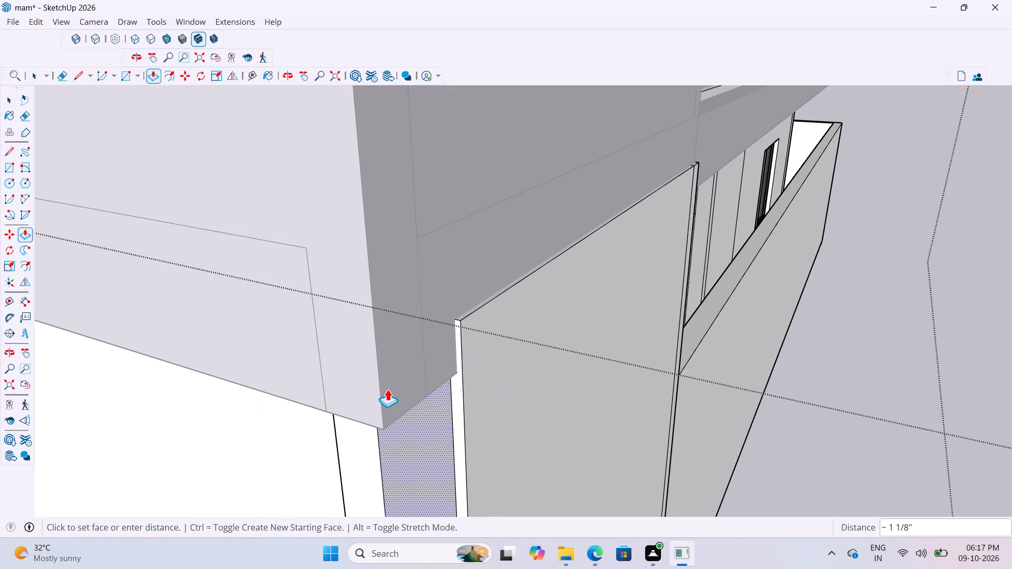
left_click(375, 347)
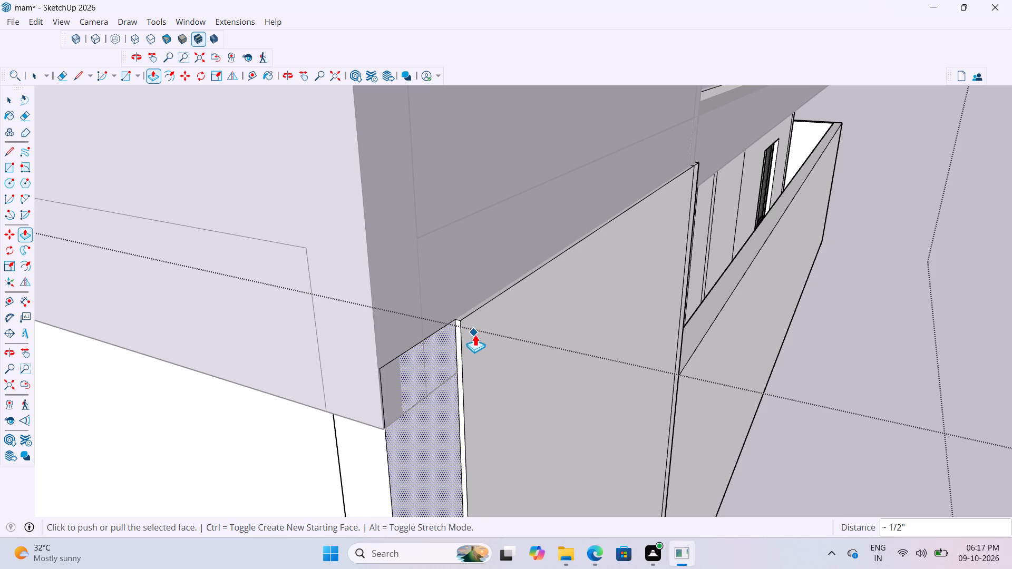
Push the lower stairwell wall's large front face in about 1/2", flush with the adjacent corner face.
scroll(481, 336, "up", 3)
key("space")
left_click(476, 354)
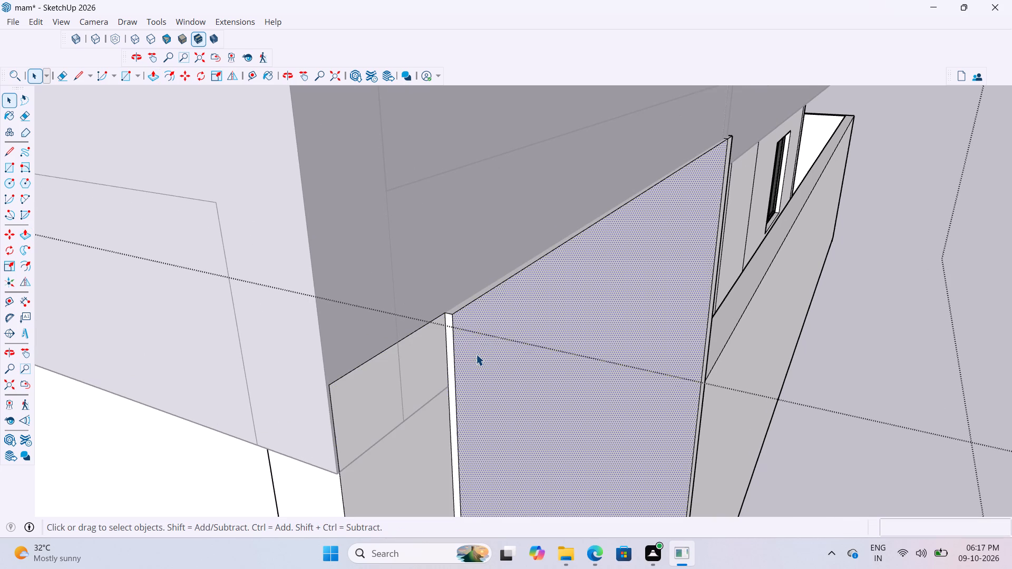
key("p")
left_click(484, 354)
left_click(453, 336)
scroll(435, 330, "down", 9)
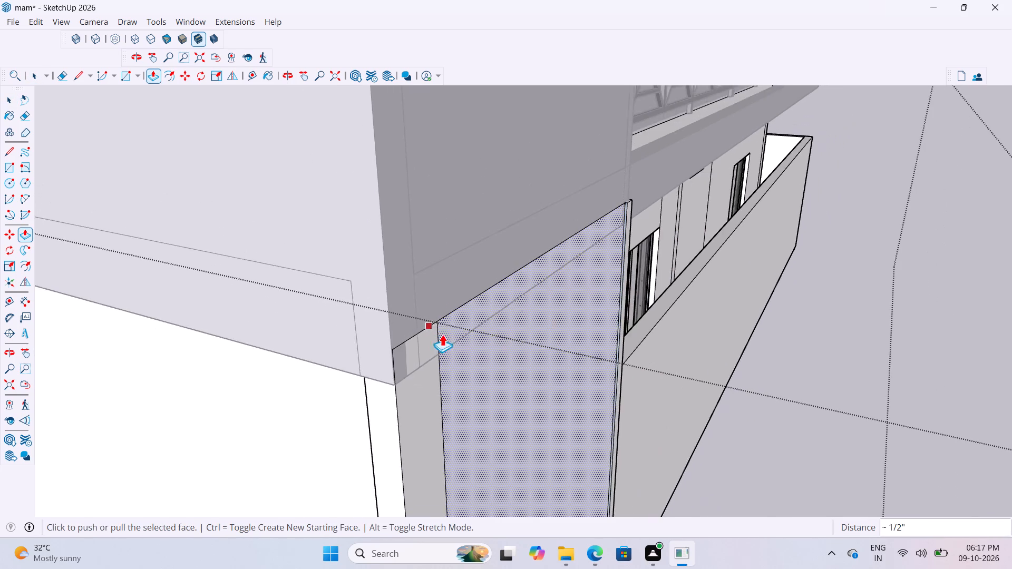
Inspect the remaining projecting end strip at the top of the lower stairwell wall, and leave the wall group.
middle_click_drag(583, 313, 391, 336)
scroll(449, 274, "up", 7)
middle_click_drag(482, 227, 525, 213)
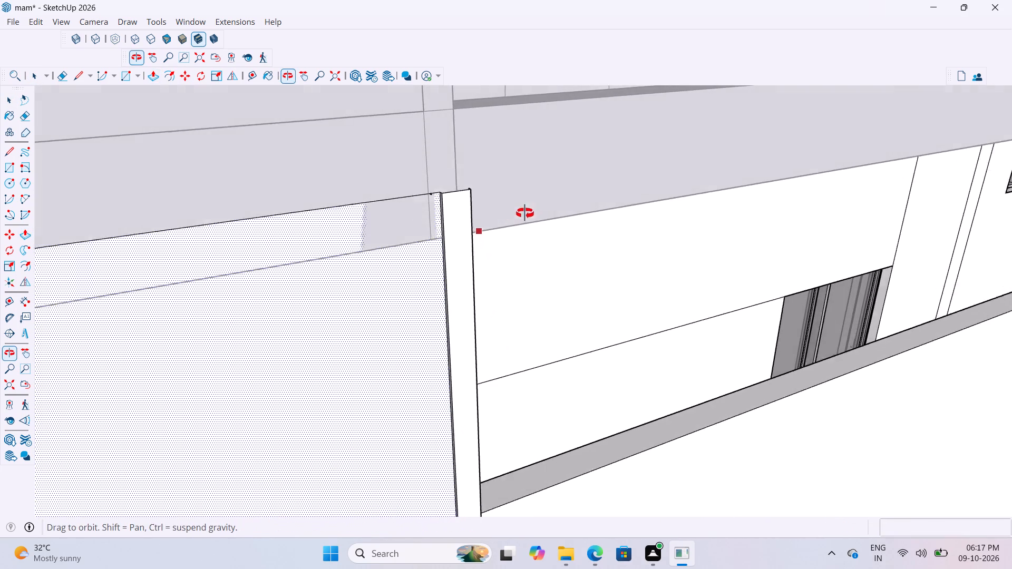
middle_click_drag(525, 213, 528, 212)
scroll(427, 216, "up", 6)
middle_click_drag(521, 184, 582, 184)
scroll(478, 219, "up", 6)
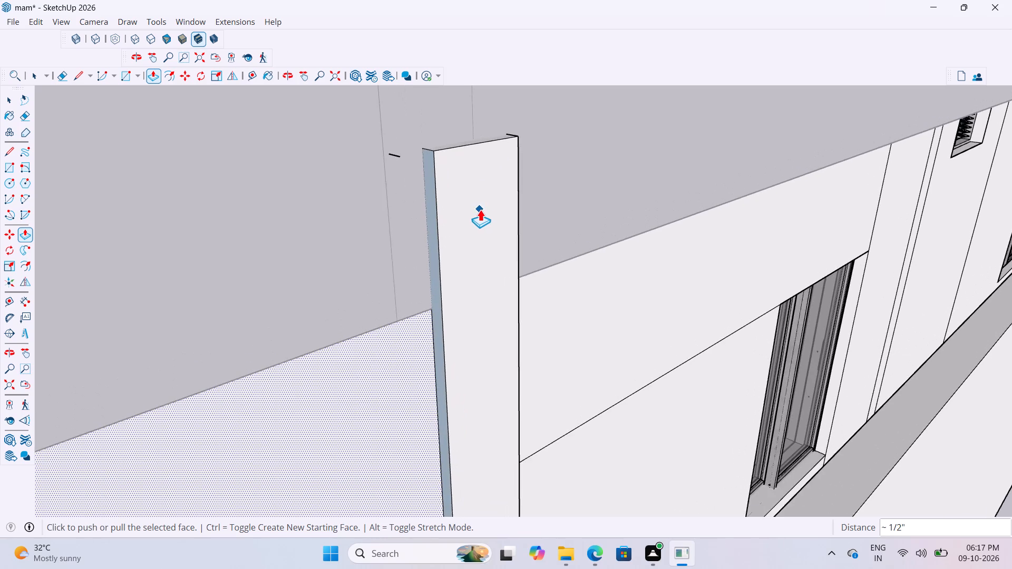
scroll(480, 209, "down", 4)
key("space")
key("space")
scroll(455, 225, "down", 20)
scroll(455, 225, "down", 1)
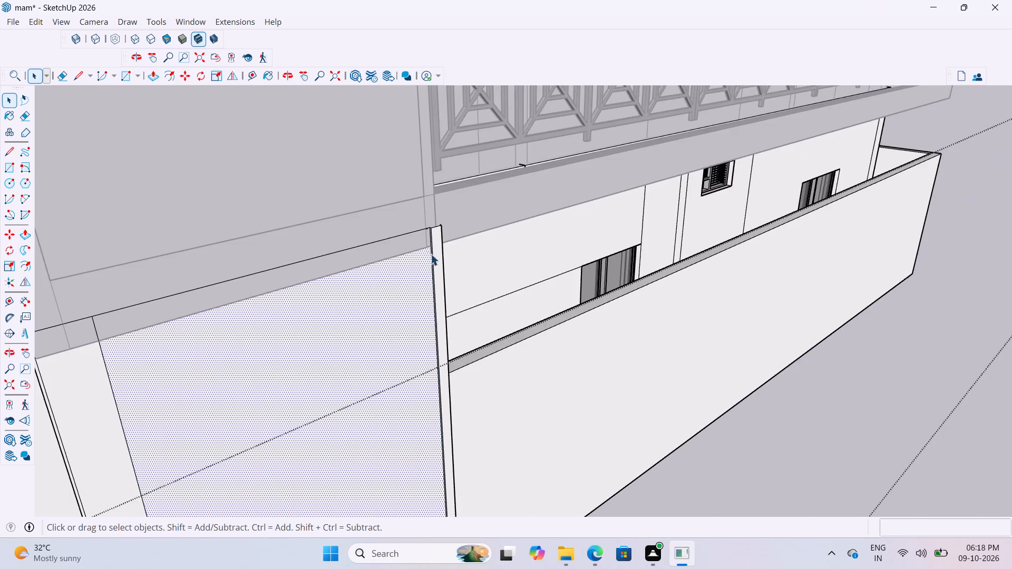
middle_click_drag(559, 264, 260, 360)
scroll(472, 262, "down", 5)
left_click(293, 415)
Examine the lower stairwell wall's end strip at its base, underside and junction with the balcony slab.
scroll(267, 421, "up", 2)
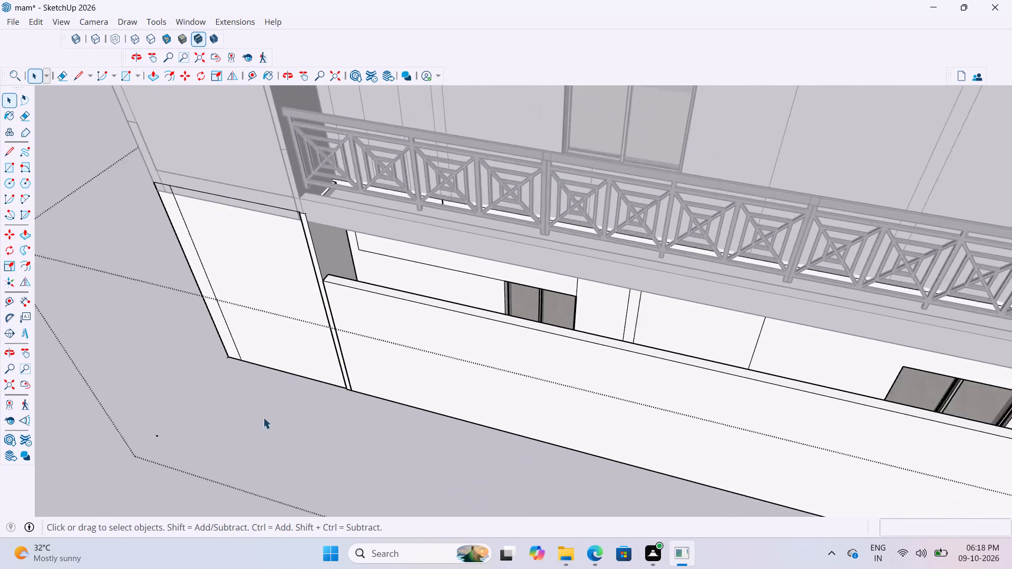
scroll(263, 417, "up", 16)
middle_click_drag(242, 382, 259, 357)
middle_click_drag(446, 379, 583, 223)
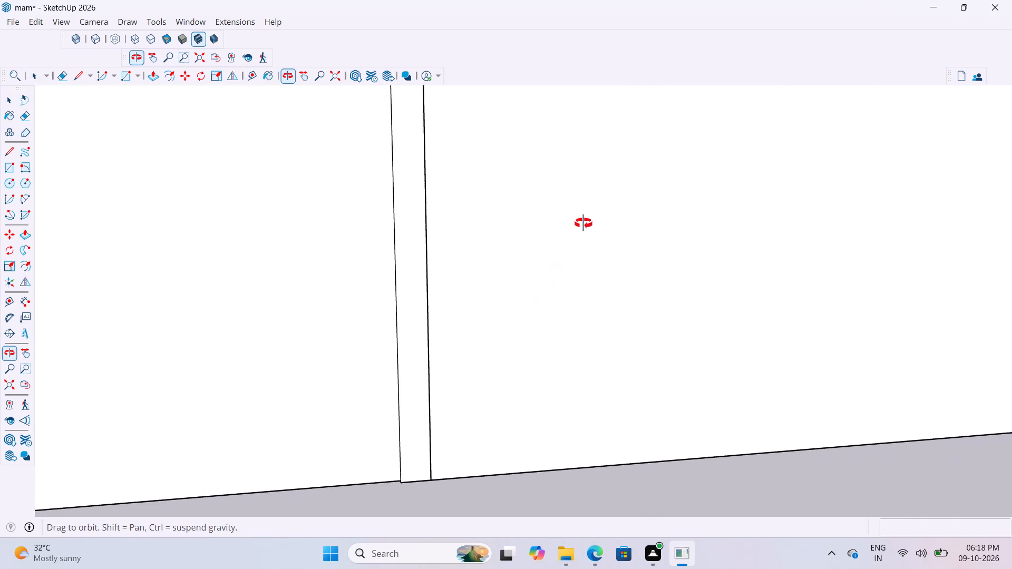
middle_click_drag(583, 223, 589, 215)
middle_click_drag(449, 409, 484, 320)
scroll(372, 497, "up", 2)
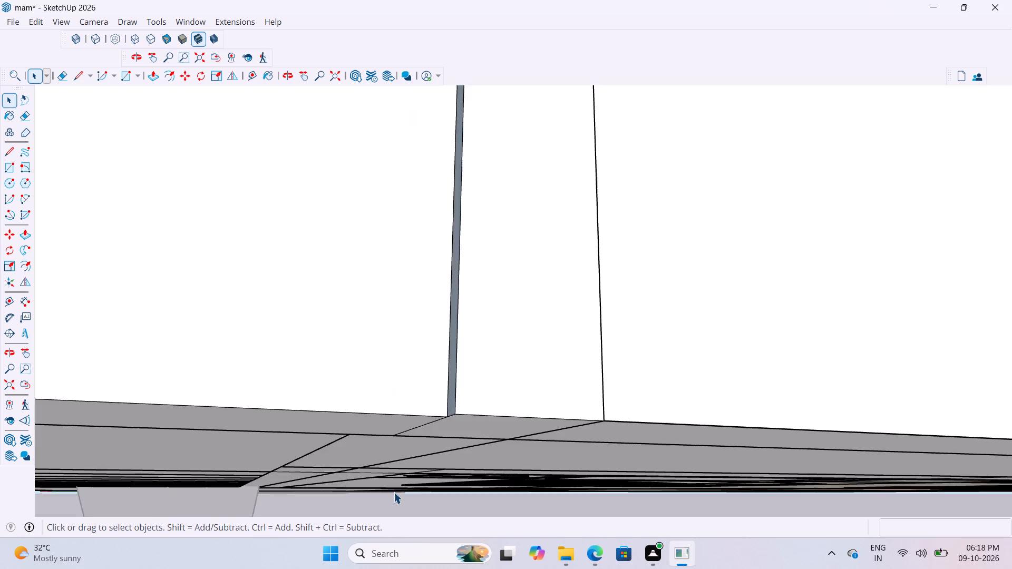
scroll(394, 492, "up", 3)
scroll(406, 484, "down", 11)
scroll(393, 440, "down", 6)
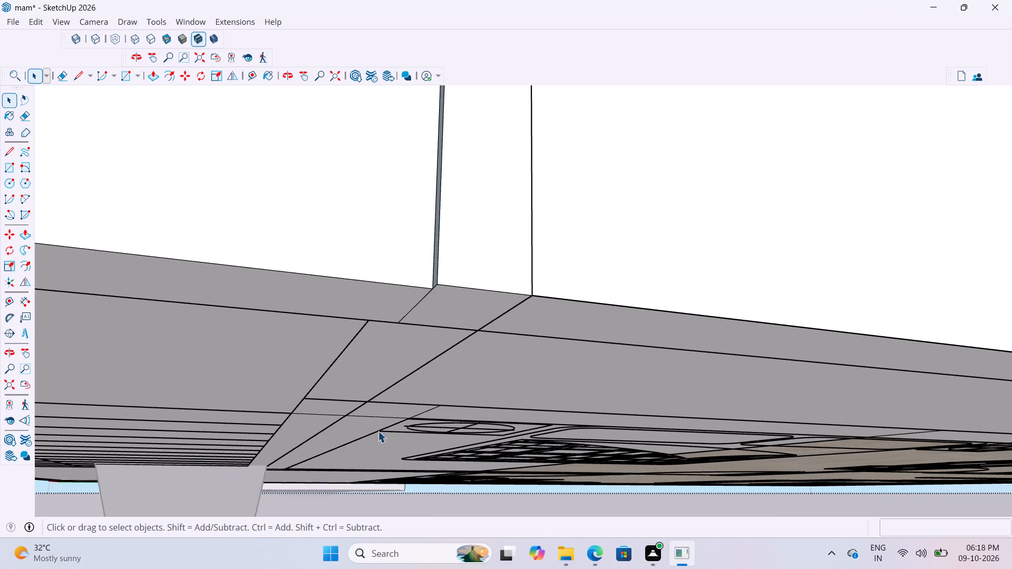
scroll(453, 274, "up", 3)
middle_click_drag(436, 266, 537, 350)
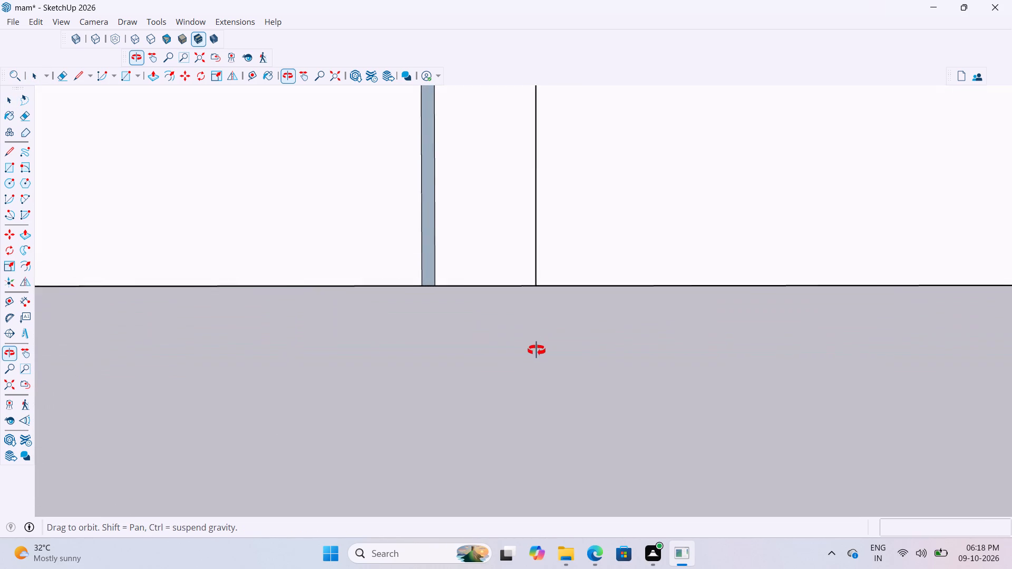
middle_click_drag(537, 350, 399, 409)
scroll(417, 405, "down", 7)
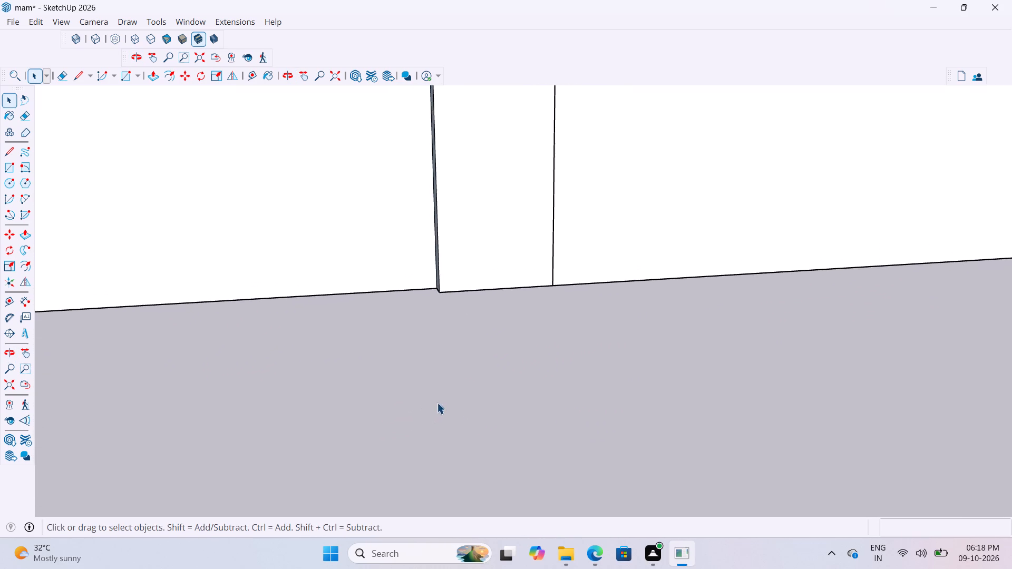
scroll(437, 403, "down", 20)
scroll(437, 403, "down", 16)
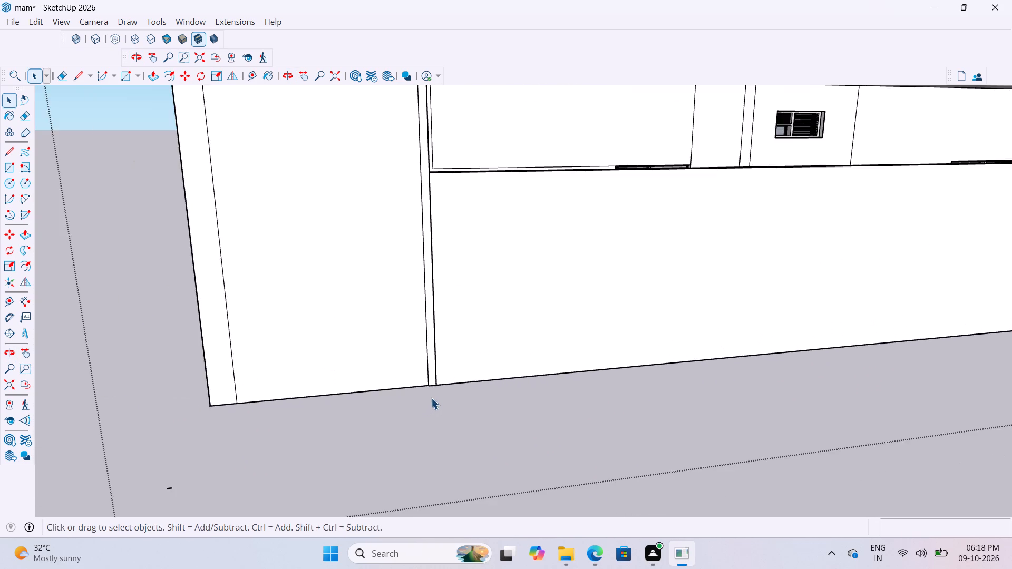
scroll(431, 398, "down", 6)
scroll(431, 273, "up", 1)
left_click(134, 280)
scroll(398, 247, "up", 10)
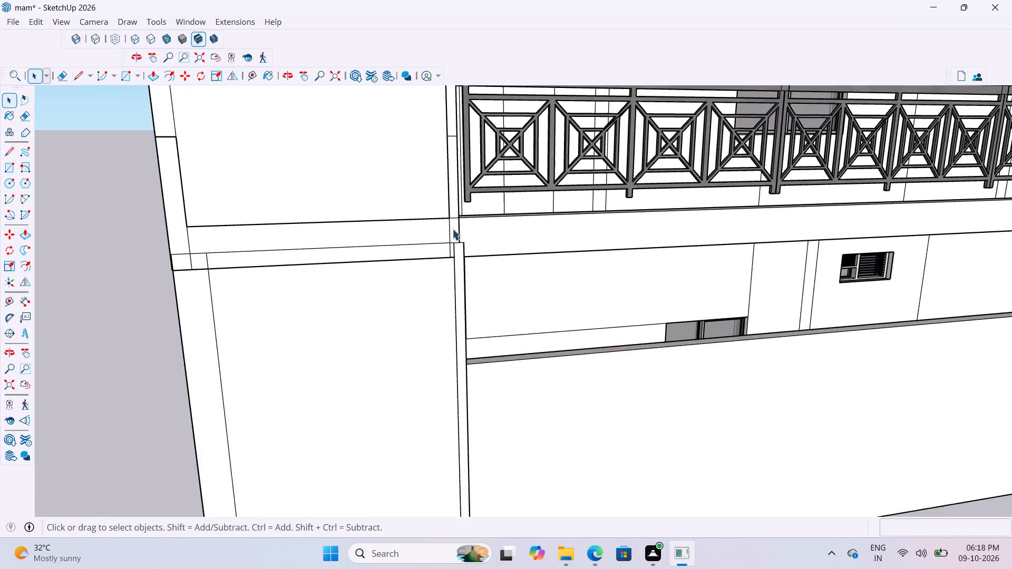
scroll(452, 229, "up", 2)
middle_click_drag(473, 232, 221, 313)
scroll(431, 270, "up", 11)
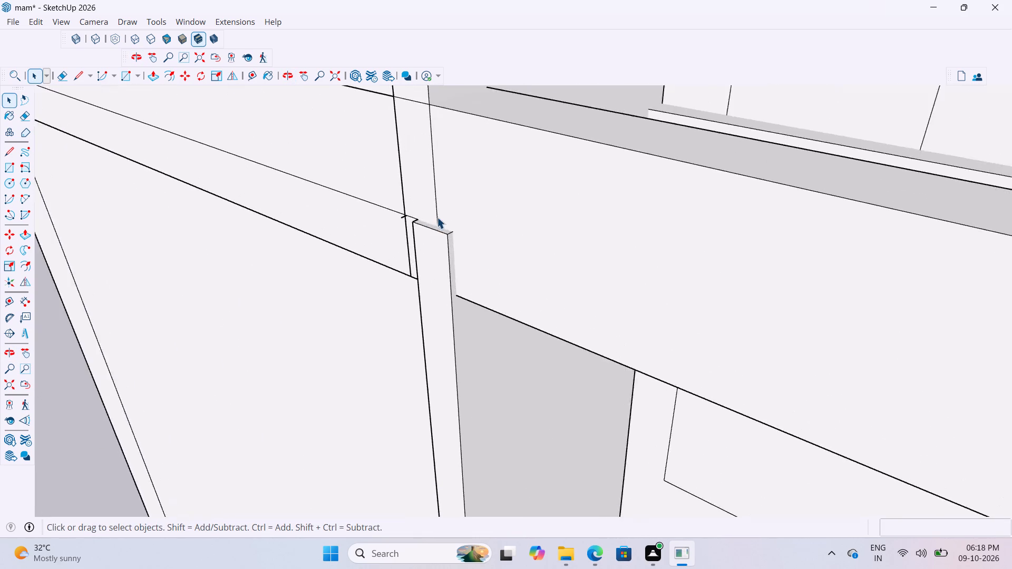
Examine the joint between the lower stairwell wall's end strip, the upper wall and the balcony slab.
scroll(437, 217, "up", 4)
middle_click_drag(397, 224, 388, 243)
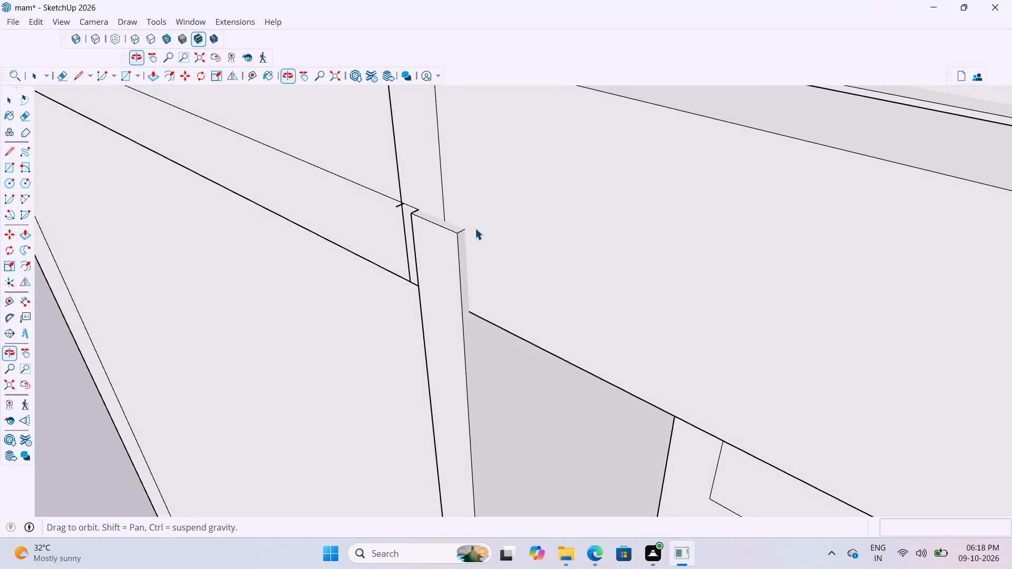
scroll(468, 217, "down", 4)
scroll(423, 249, "down", 5)
middle_click_drag(458, 244, 493, 225)
scroll(469, 213, "down", 4)
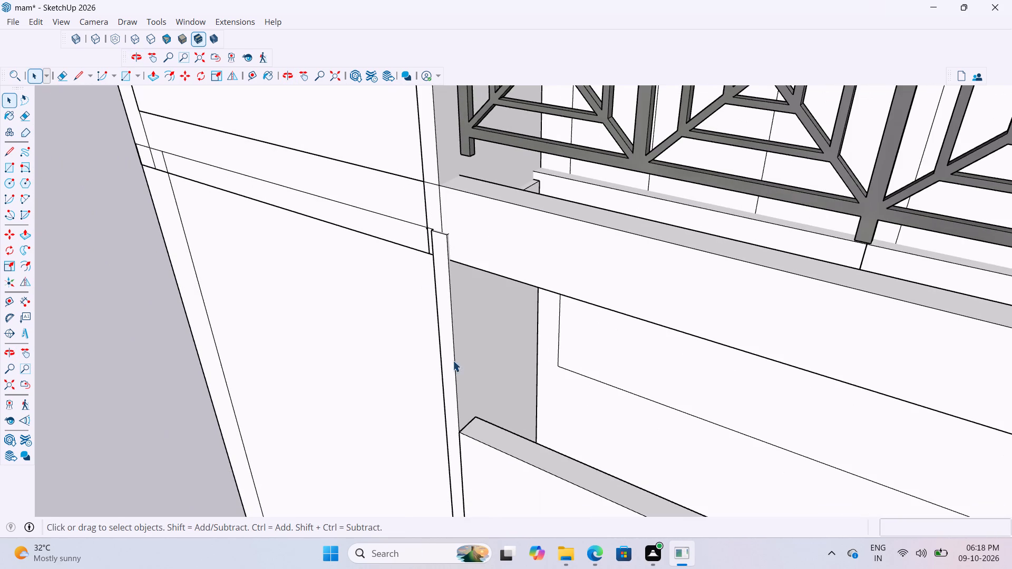
scroll(452, 349, "down", 4)
scroll(474, 425, "up", 16)
middle_click_drag(440, 345, 552, 313)
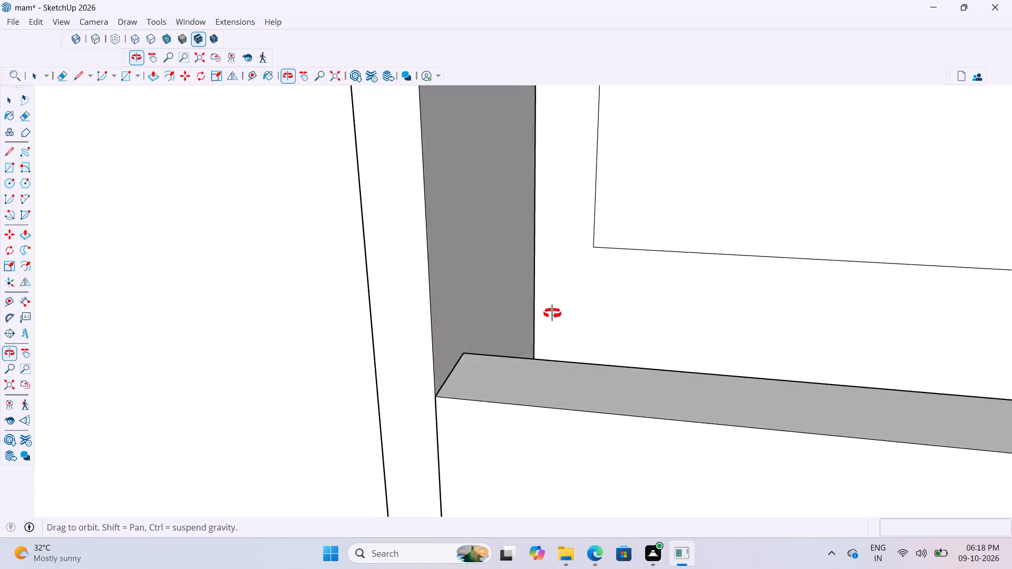
middle_click_drag(552, 313, 667, 413)
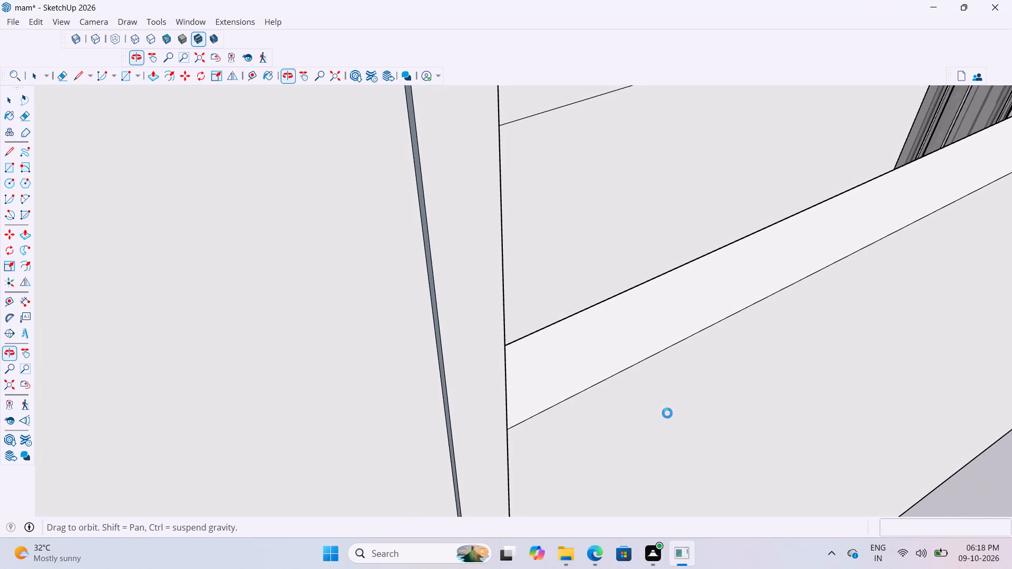
middle_click_drag(667, 413, 598, 406)
scroll(444, 383, "down", 16)
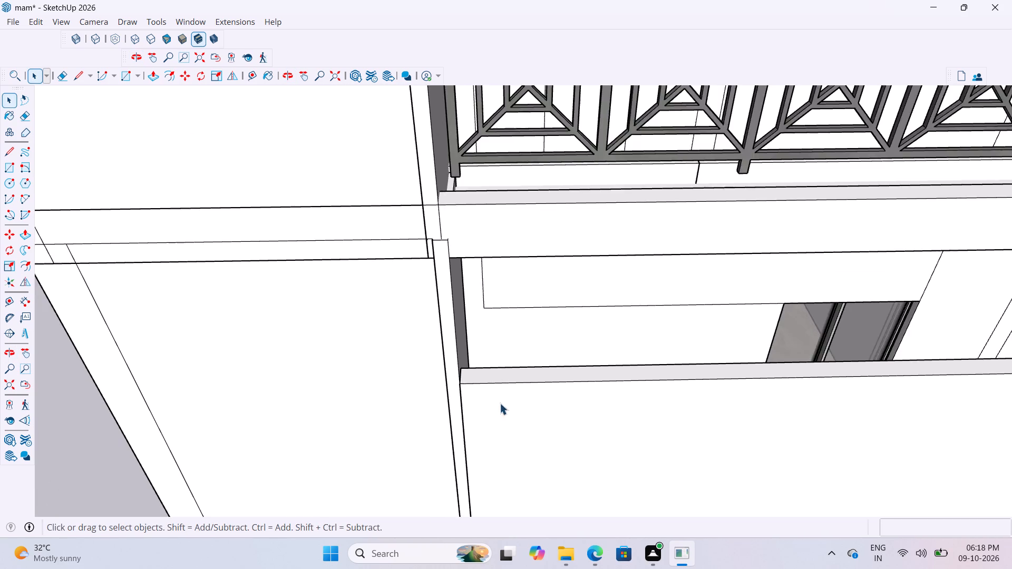
scroll(500, 377, "down", 11)
scroll(449, 349, "down", 6)
Review the whole house from the front, the railing side and above, including the roof slab and stairwell opening.
middle_click_drag(390, 327, 640, 296)
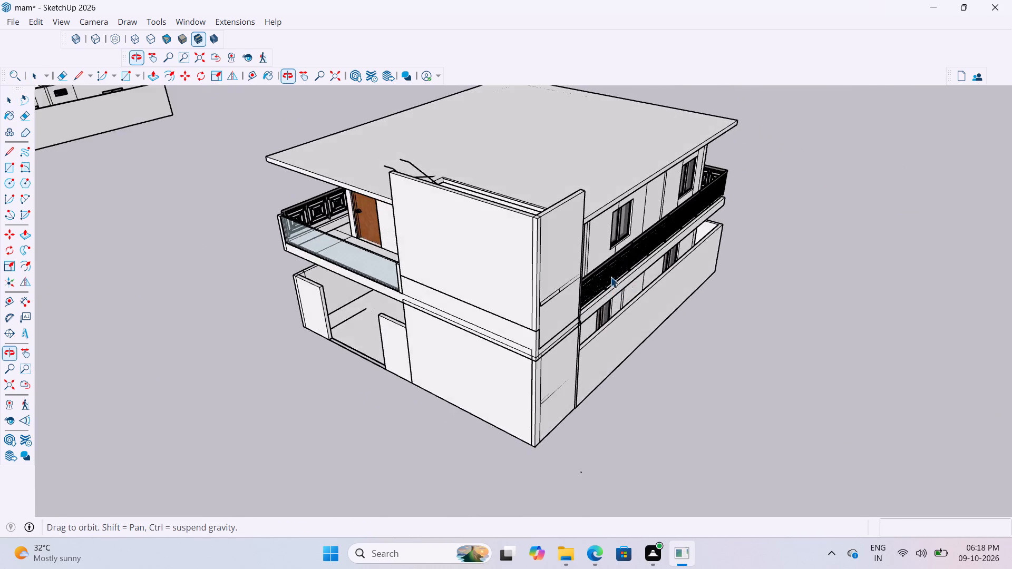
scroll(552, 271, "up", 4)
middle_click_drag(437, 287, 596, 288)
scroll(464, 271, "down", 10)
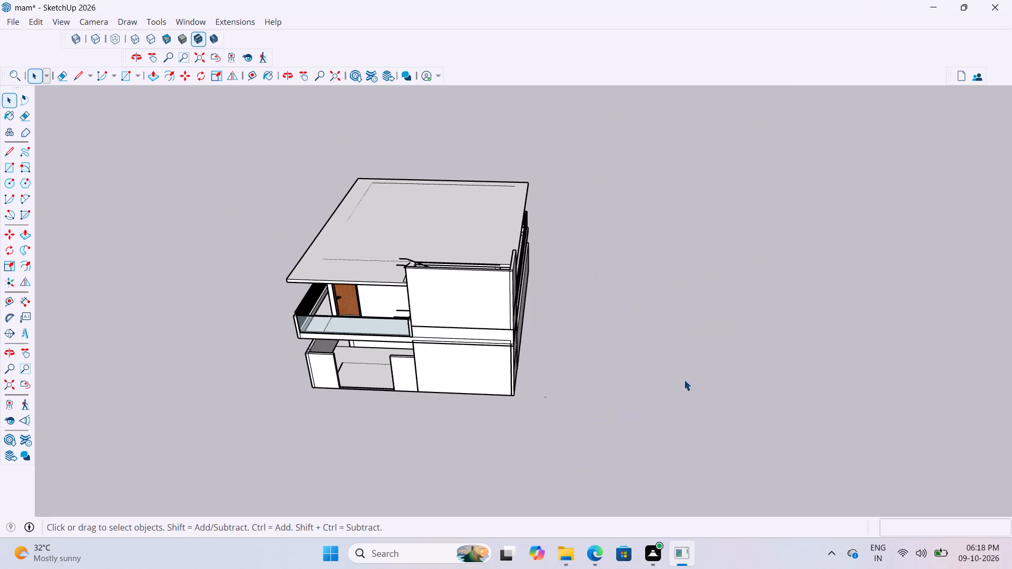
left_click(572, 340)
scroll(497, 257, "up", 8)
middle_click_drag(637, 247, 438, 274)
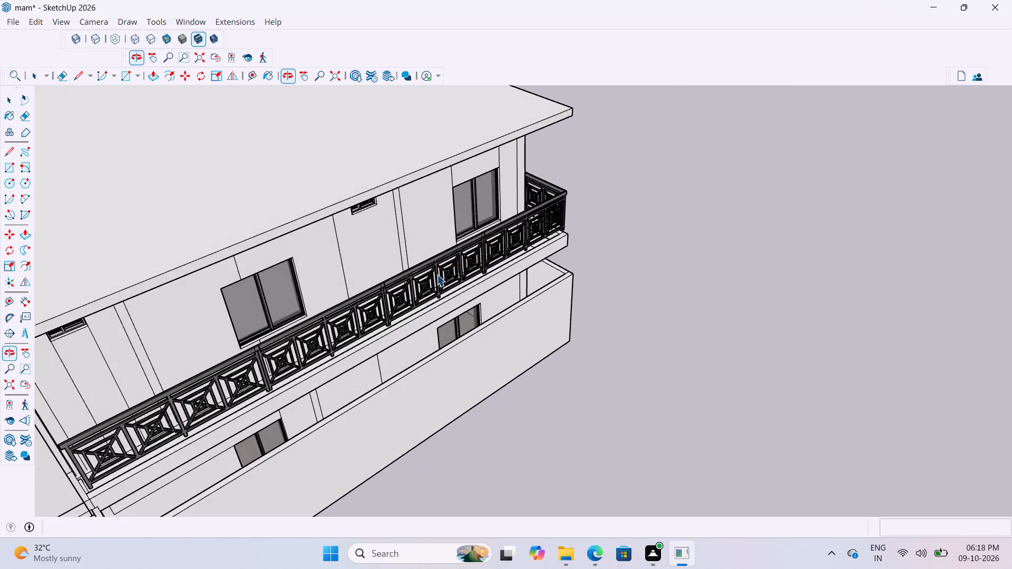
scroll(653, 257, "down", 10)
scroll(474, 268, "up", 5)
middle_click_drag(465, 274, 612, 299)
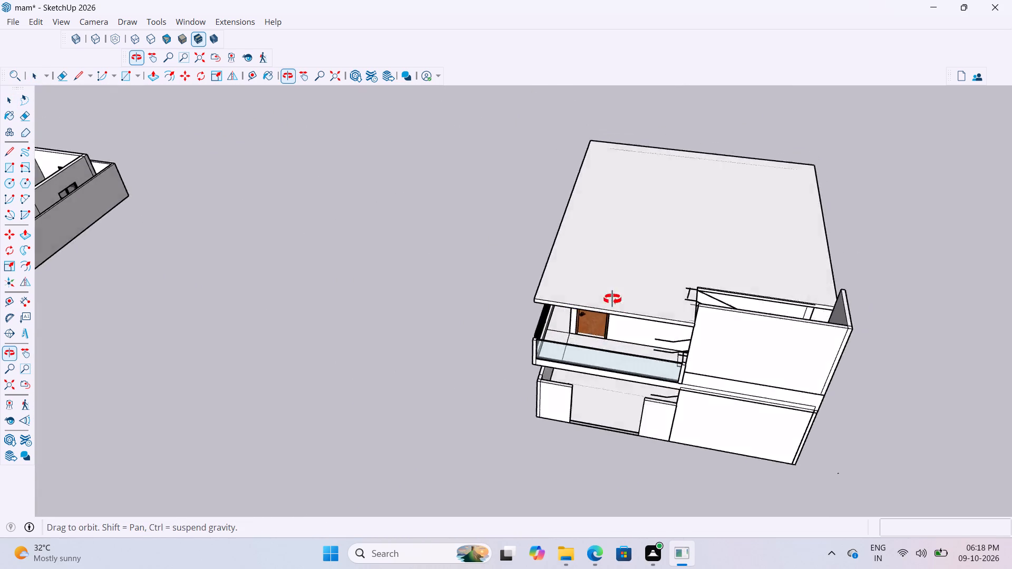
middle_click_drag(612, 299, 636, 355)
scroll(656, 185, "up", 19)
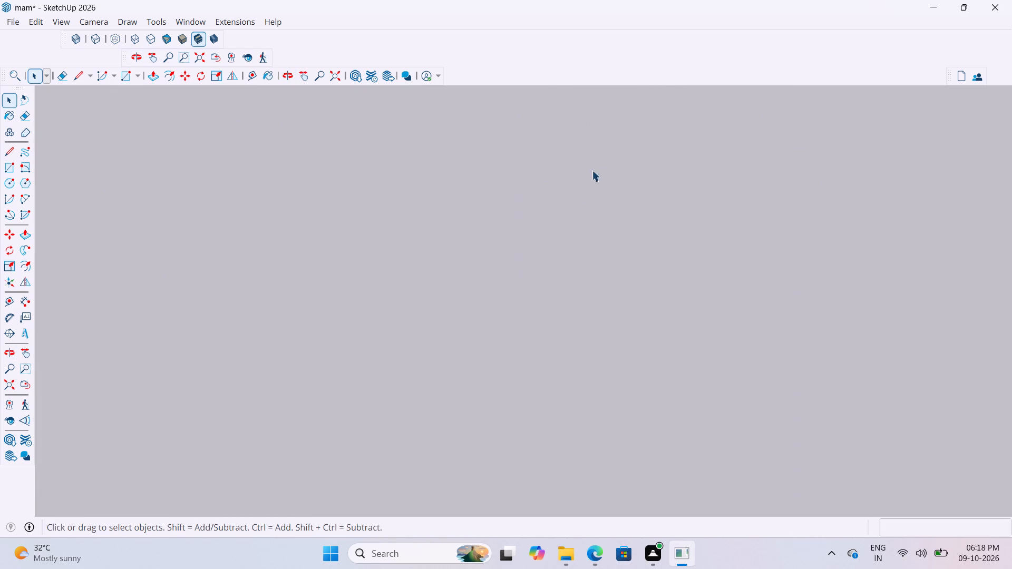
scroll(592, 170, "up", 1)
scroll(441, 227, "down", 5)
scroll(407, 271, "down", 5)
scroll(361, 297, "down", 15)
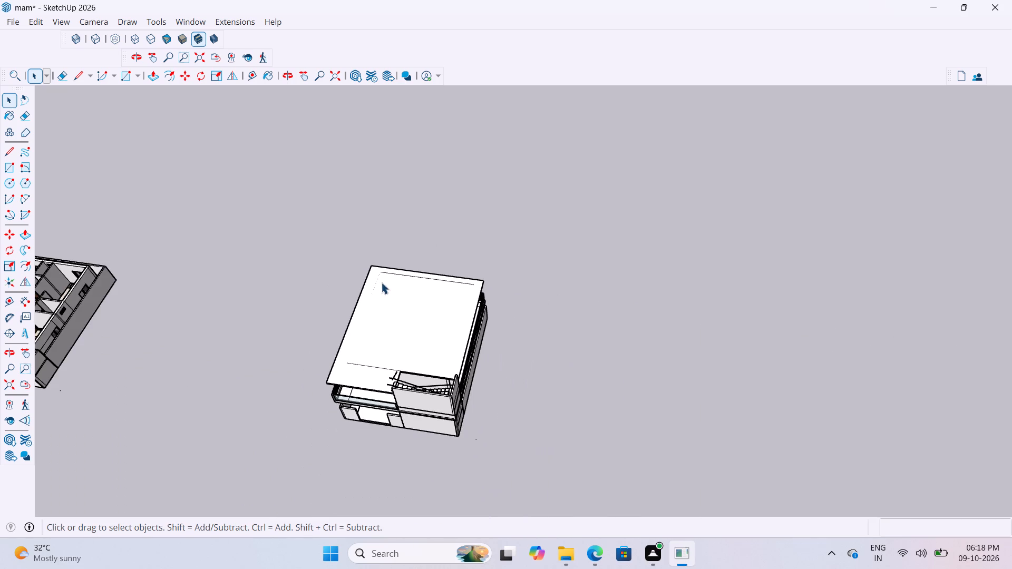
scroll(435, 374, "up", 7)
middle_click_drag(489, 338, 550, 315)
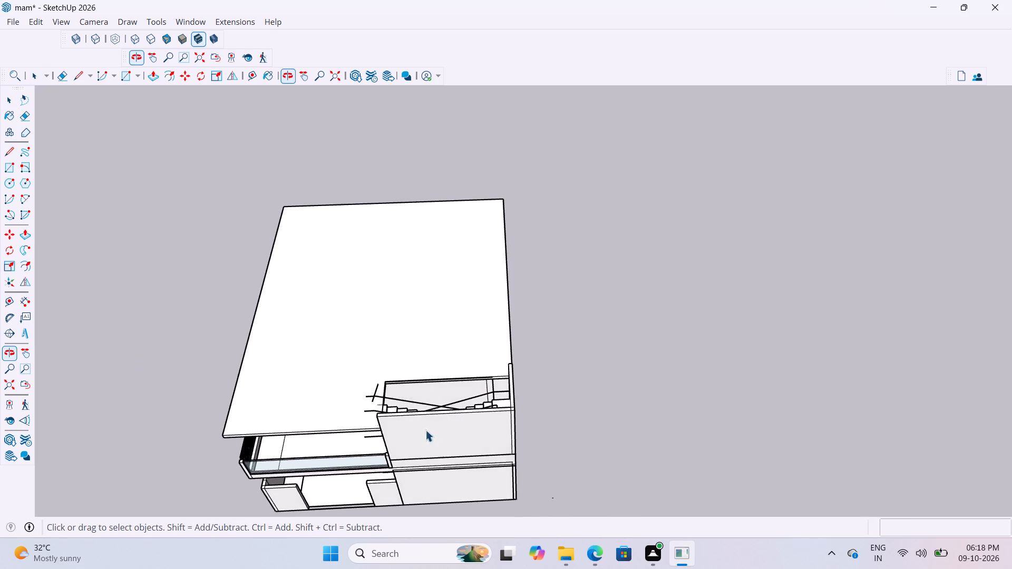
scroll(426, 430, "up", 11)
scroll(400, 452, "down", 10)
middle_click_drag(433, 420, 436, 397)
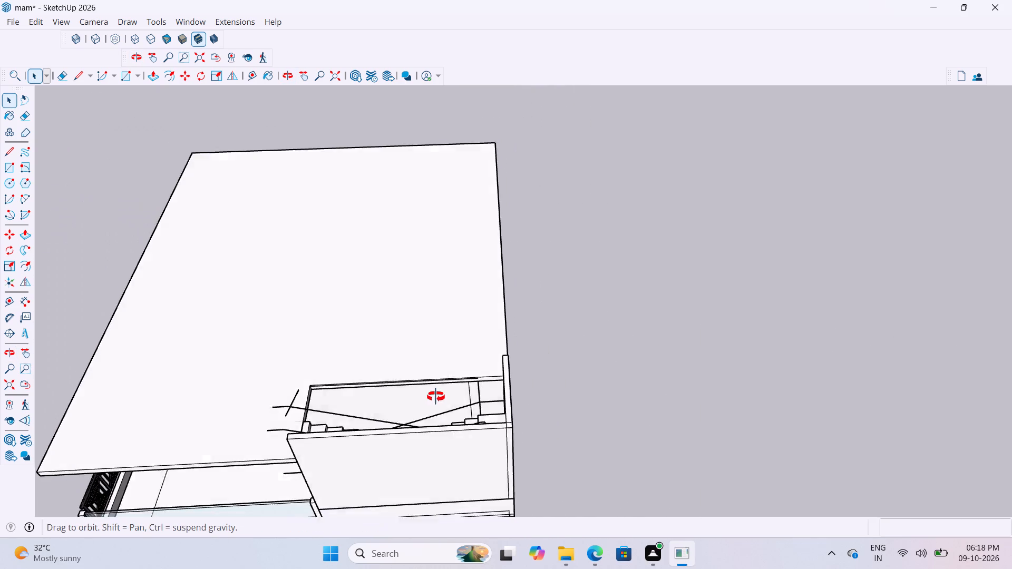
middle_click_drag(436, 397, 468, 341)
scroll(392, 346, "down", 5)
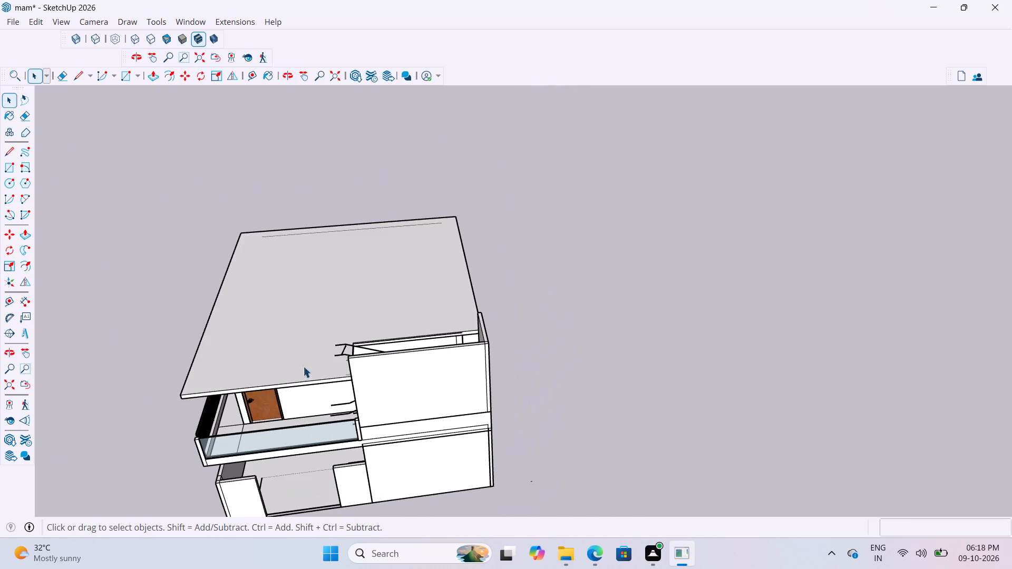
middle_click_drag(233, 353, 378, 269)
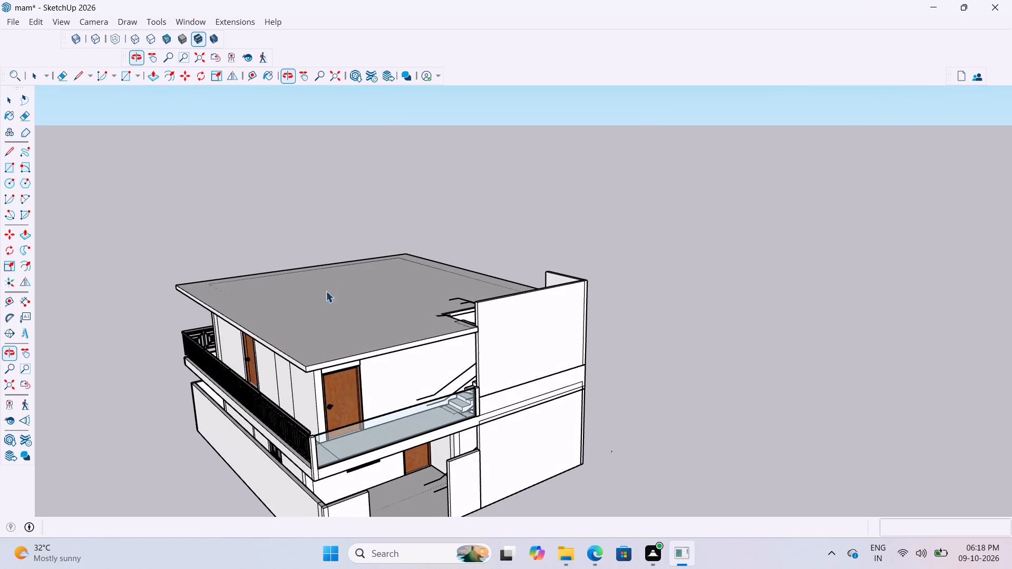
Inspect the roof slab's overhanging front corner near the upper balcony door, opening and leaving the slab group.
scroll(316, 372, "up", 6)
middle_click_drag(315, 352, 260, 249)
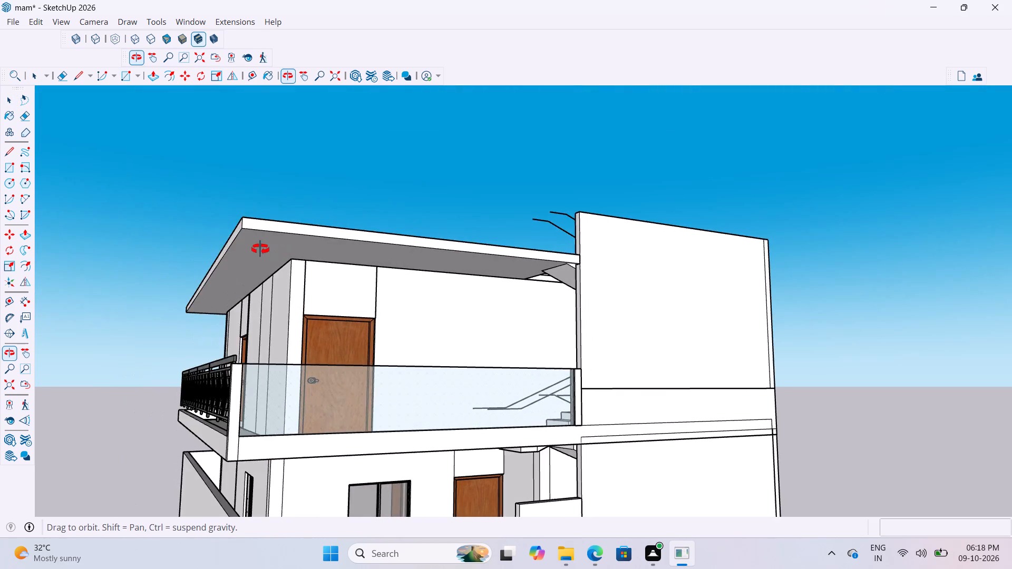
middle_click_drag(260, 249, 230, 261)
scroll(224, 253, "up", 11)
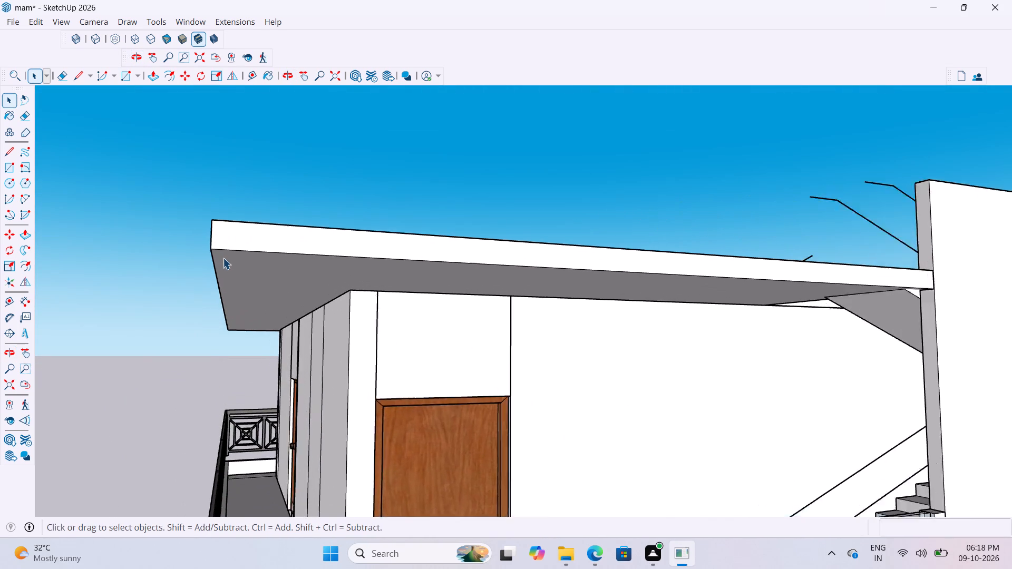
scroll(223, 258, "up", 2)
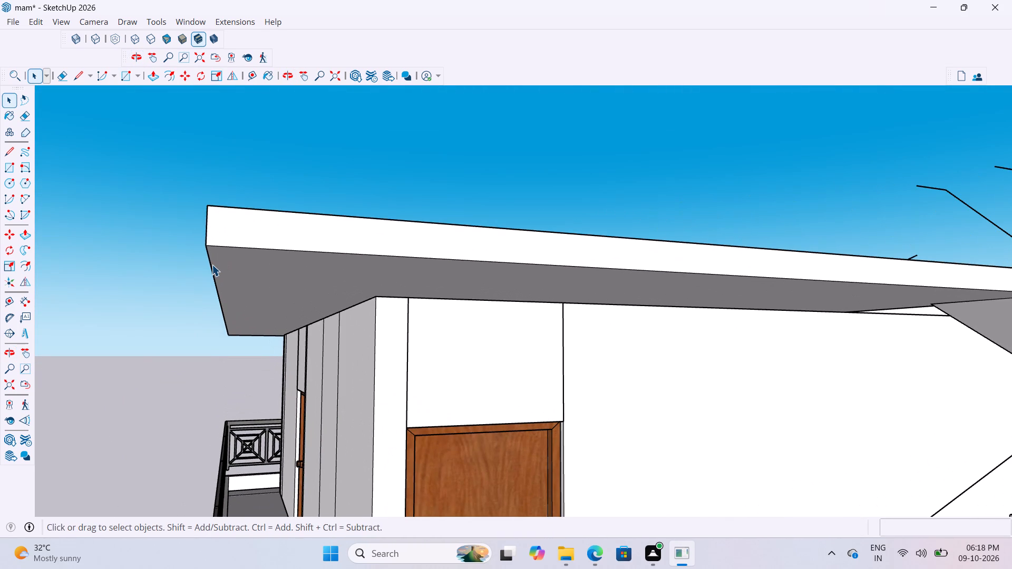
scroll(212, 264, "up", 5)
left_click(208, 263)
double_click(208, 263)
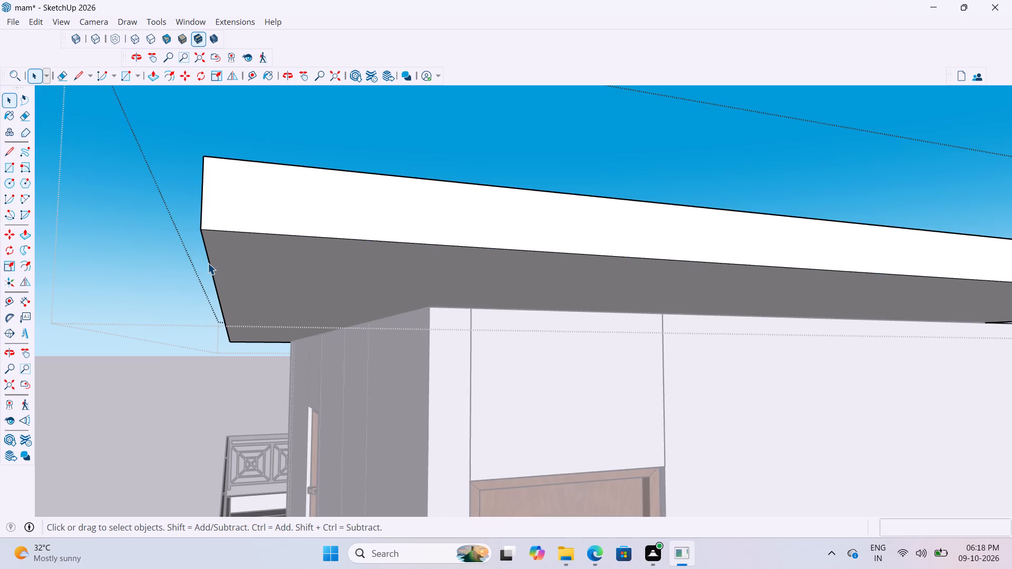
scroll(208, 263, "up", 7)
double_click(205, 251)
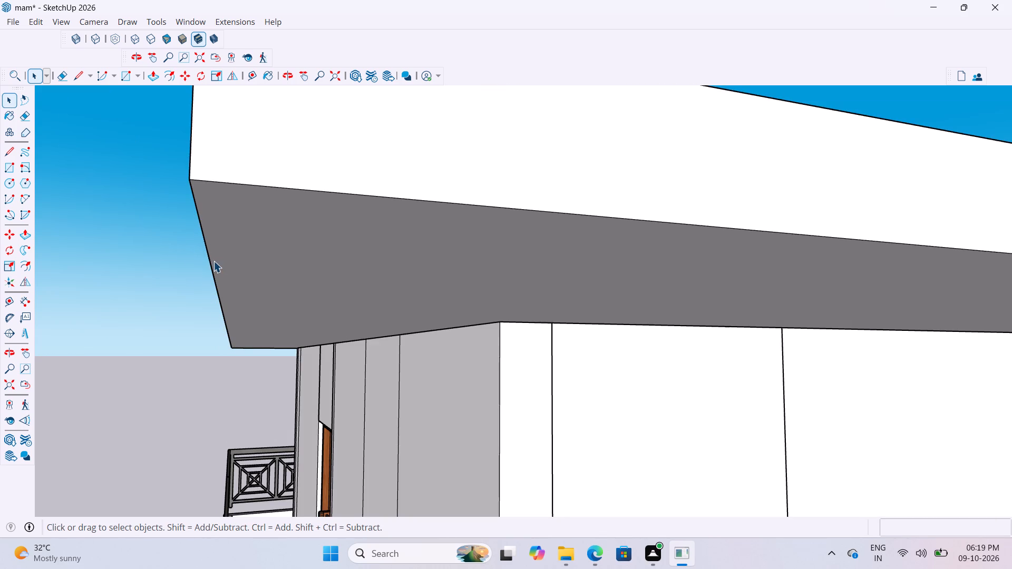
Examine the roof slab's front corner and underside in relation to the balcony corner below.
scroll(222, 255, "up", 2)
middle_click_drag(235, 257, 203, 267)
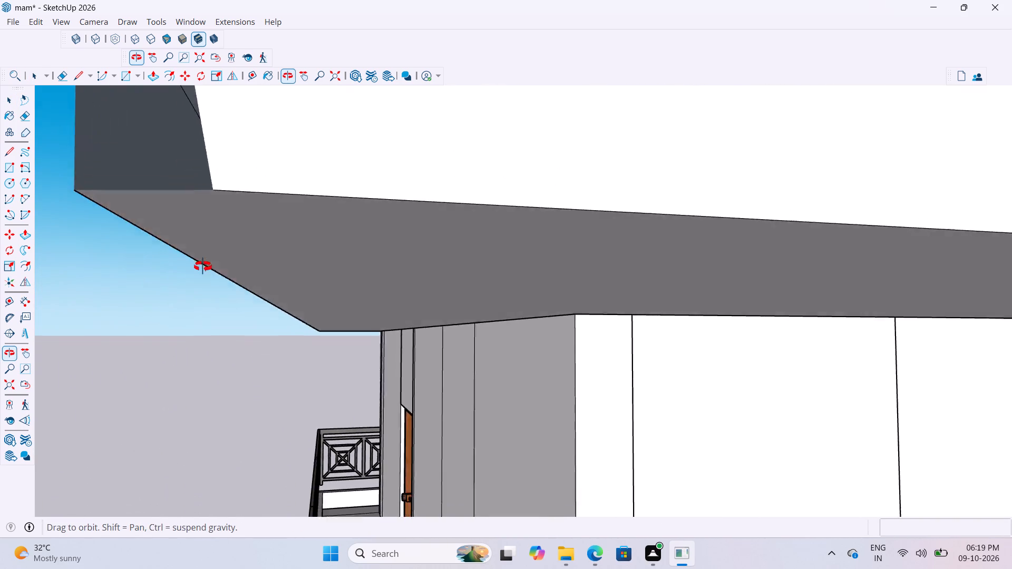
middle_click_drag(203, 267, 229, 293)
scroll(220, 306, "down", 5)
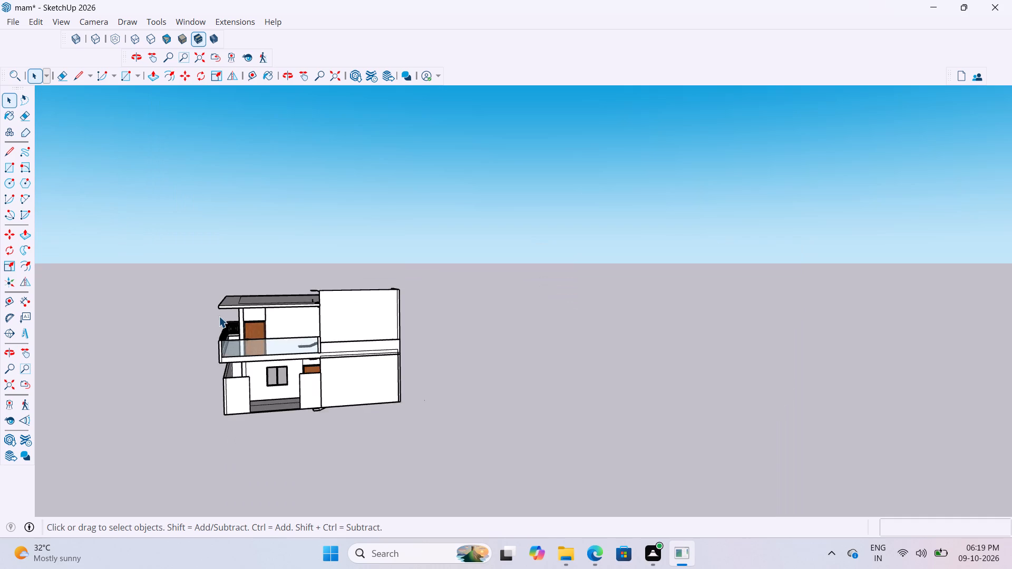
scroll(219, 316, "down", 3)
scroll(219, 311, "up", 11)
scroll(221, 318, "down", 4)
scroll(200, 313, "up", 3)
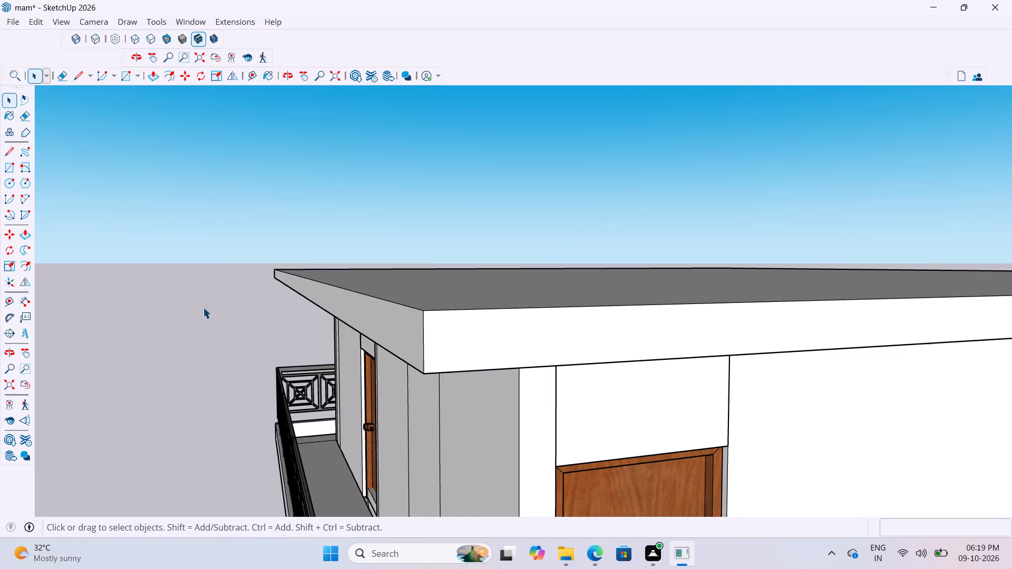
middle_click_drag(363, 326, 312, 265)
scroll(380, 289, "up", 3)
scroll(322, 282, "down", 4)
scroll(330, 300, "up", 9)
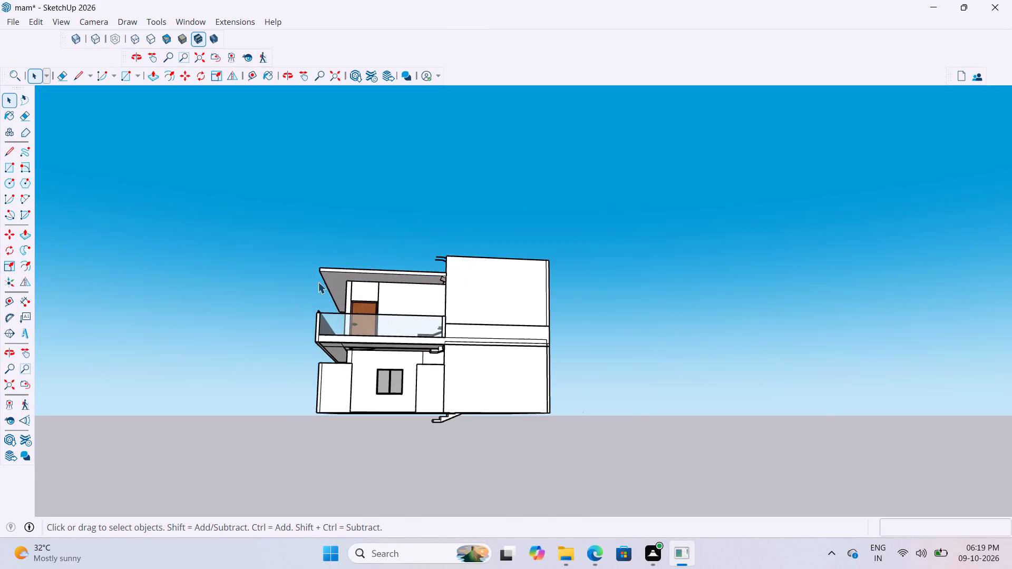
scroll(318, 282, "up", 7)
scroll(319, 279, "down", 10)
scroll(337, 262, "up", 3)
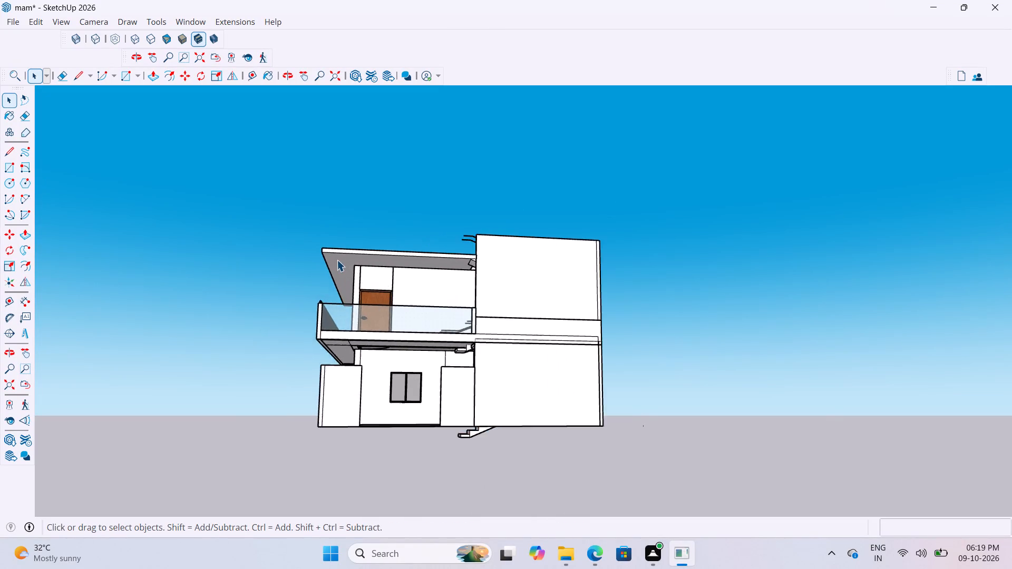
scroll(337, 260, "up", 4)
middle_click_drag(334, 267, 344, 323)
scroll(328, 319, "up", 1)
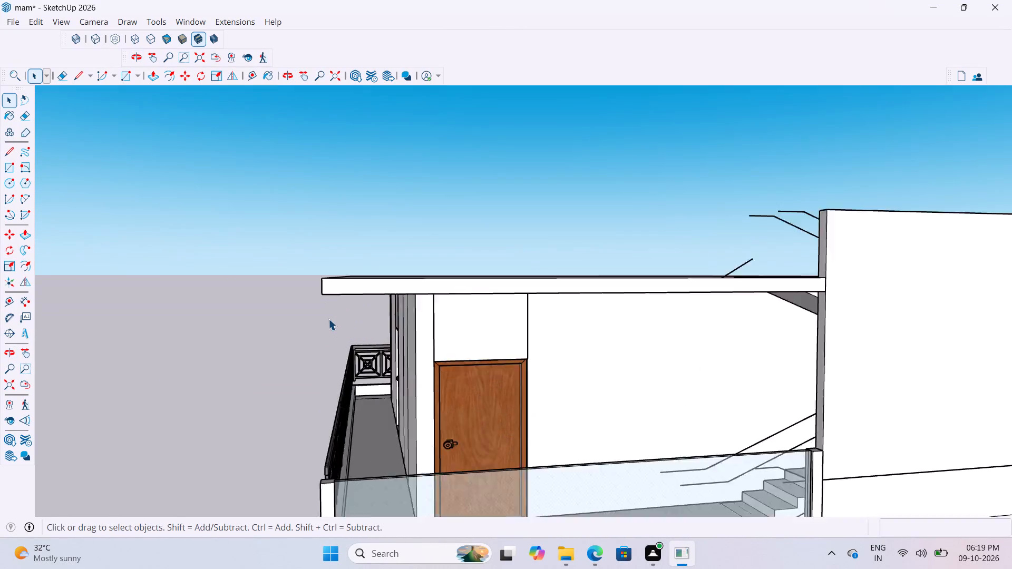
scroll(328, 319, "up", 2)
scroll(328, 319, "down", 3)
scroll(329, 323, "up", 9)
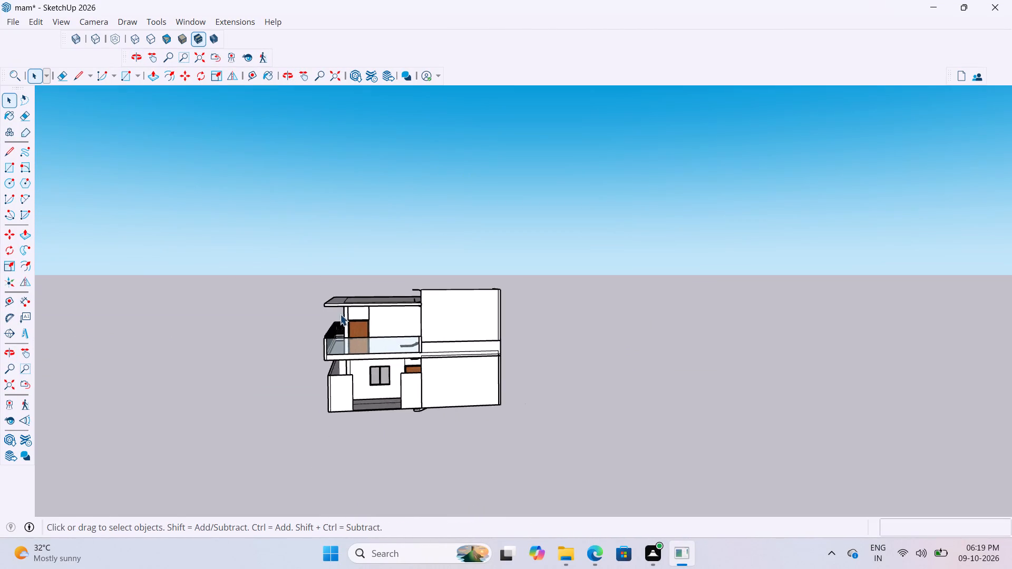
middle_click_drag(347, 310, 393, 286)
scroll(357, 295, "up", 4)
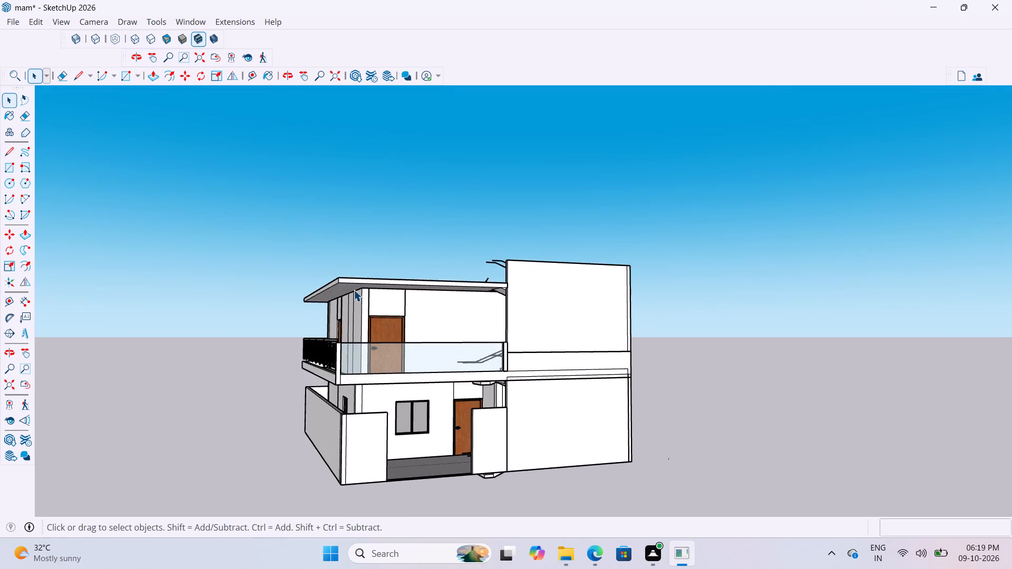
scroll(354, 290, "up", 8)
middle_click_drag(353, 290, 339, 282)
scroll(296, 263, "up", 1)
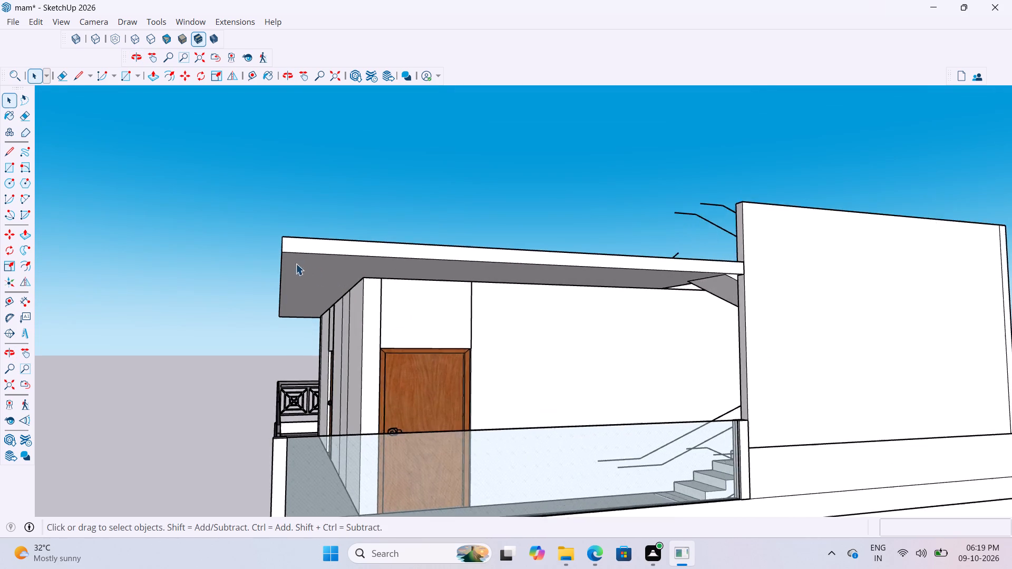
scroll(296, 263, "up", 4)
Draw a 9" by 9" rectangle on the roof slab's underside, starting from its front corner.
key("r")
scroll(273, 242, "up", 2)
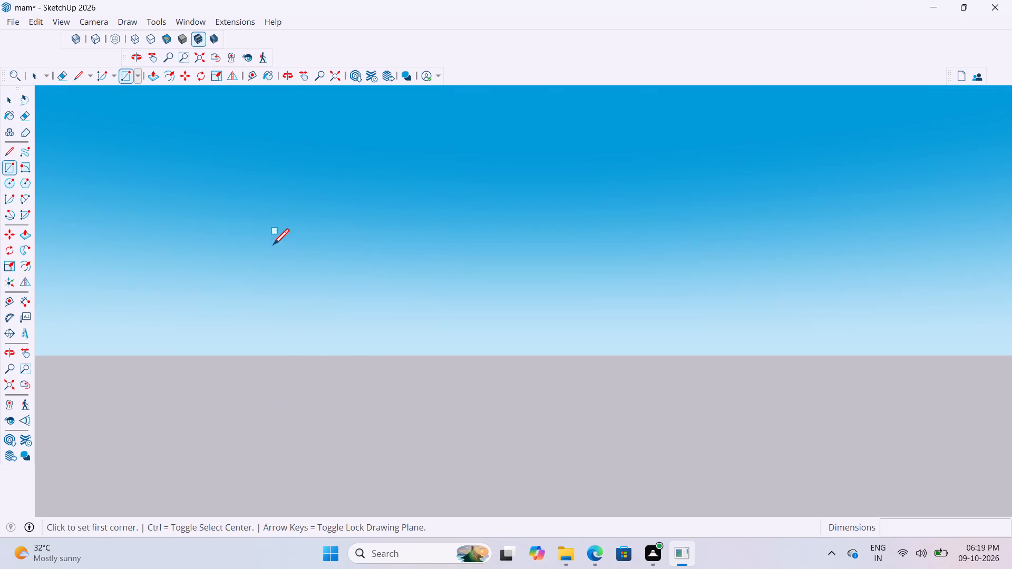
scroll(276, 254, "down", 3)
scroll(286, 279, "up", 13)
middle_click_drag(283, 266, 344, 241)
scroll(328, 219, "up", 14)
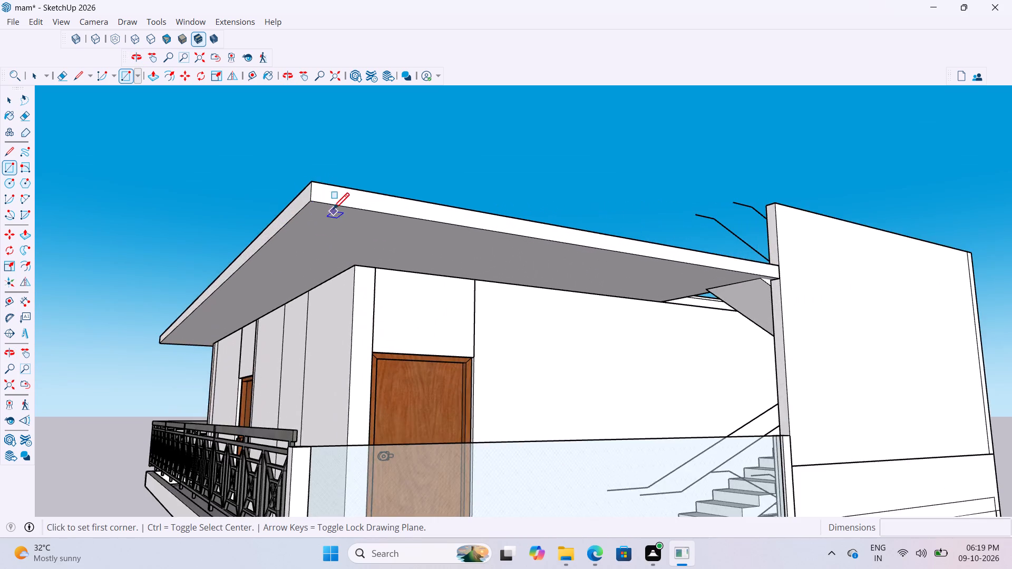
scroll(333, 210, "up", 1)
middle_click_drag(324, 192, 276, 169)
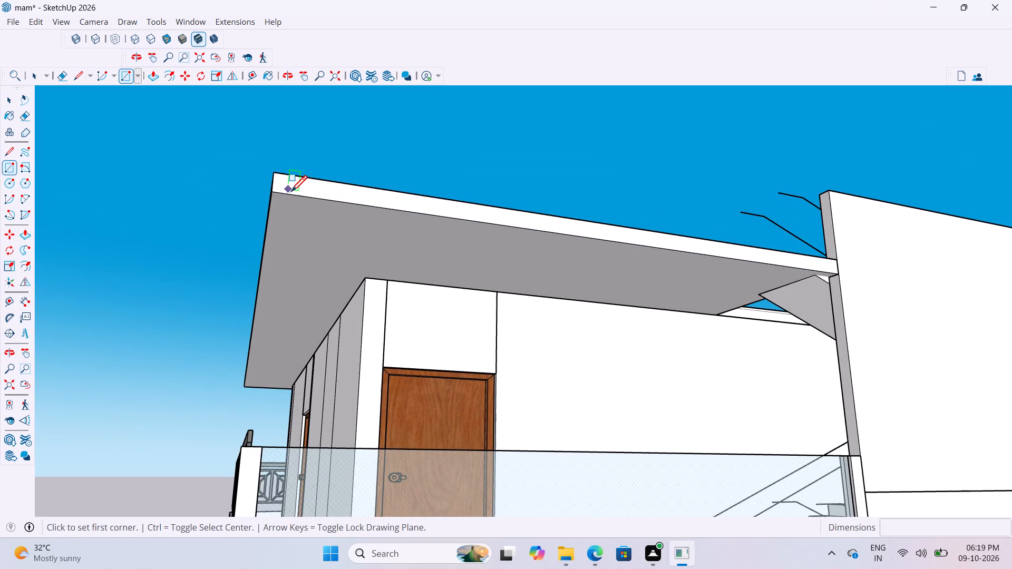
left_click(274, 192)
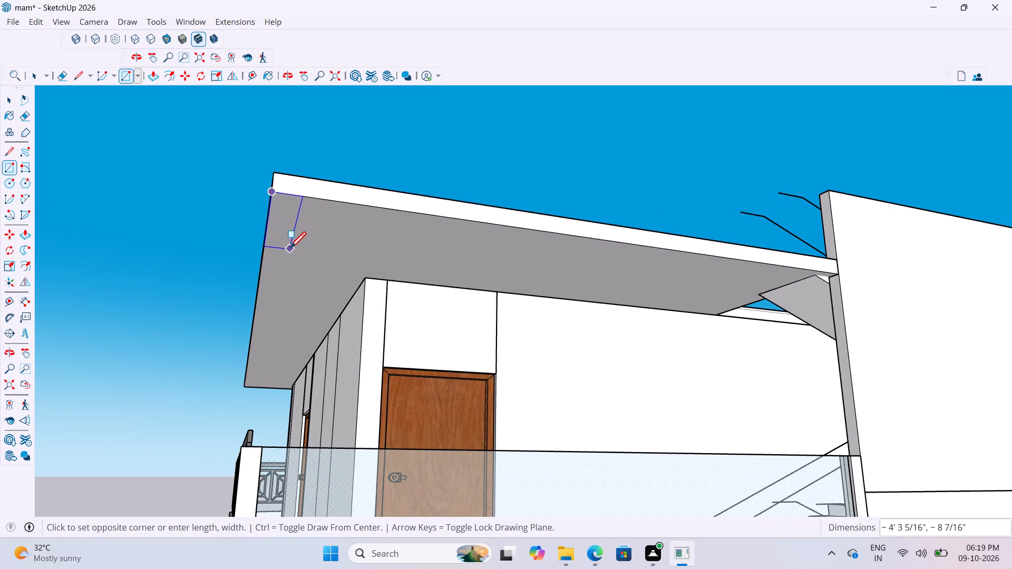
scroll(293, 250, "up", 3)
scroll(293, 205, "up", 3)
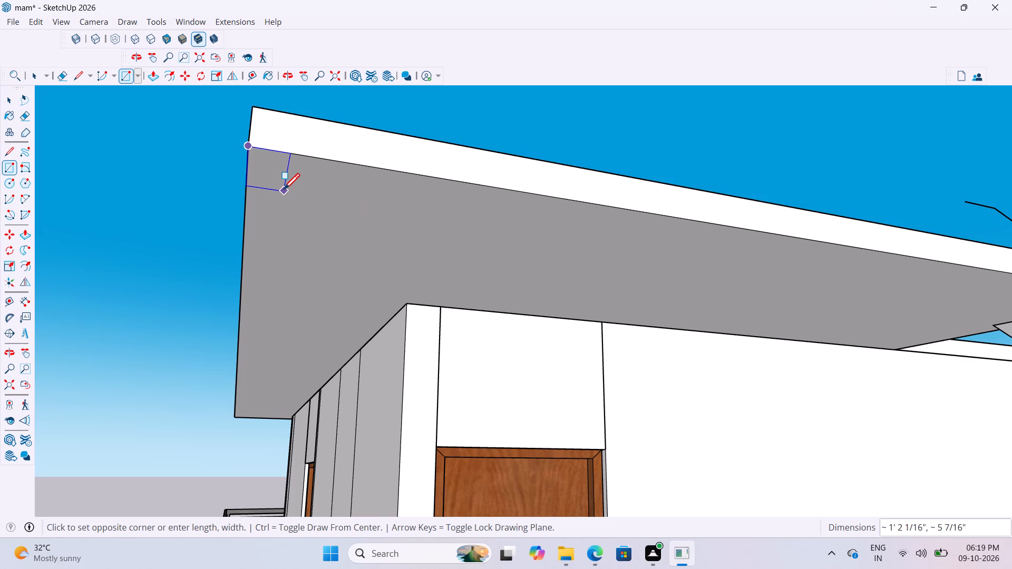
type("9\"")
key("period")
key("BackSpace")
type(",9")
key("shift+quotedbl")
key("Return")
Make the new corner rectangle's face and edges a group.
scroll(301, 167, "up", 1)
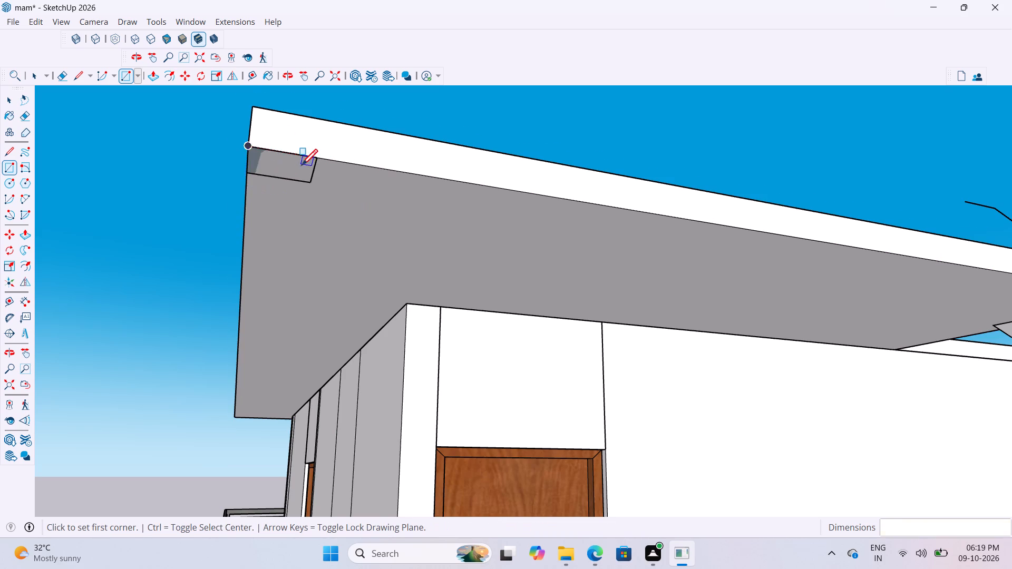
scroll(301, 167, "up", 6)
key("space")
double_click(308, 174)
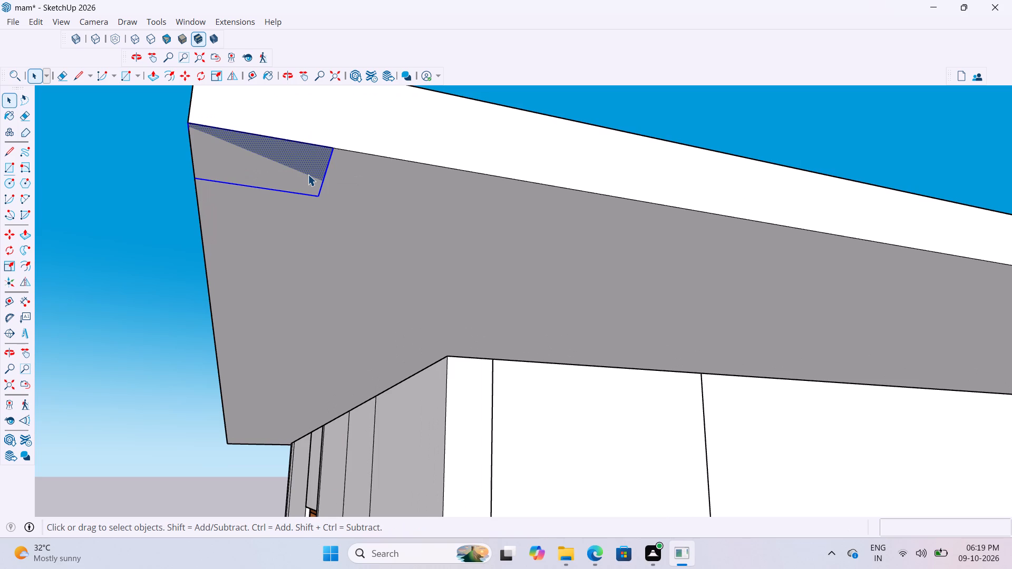
right_click(308, 174)
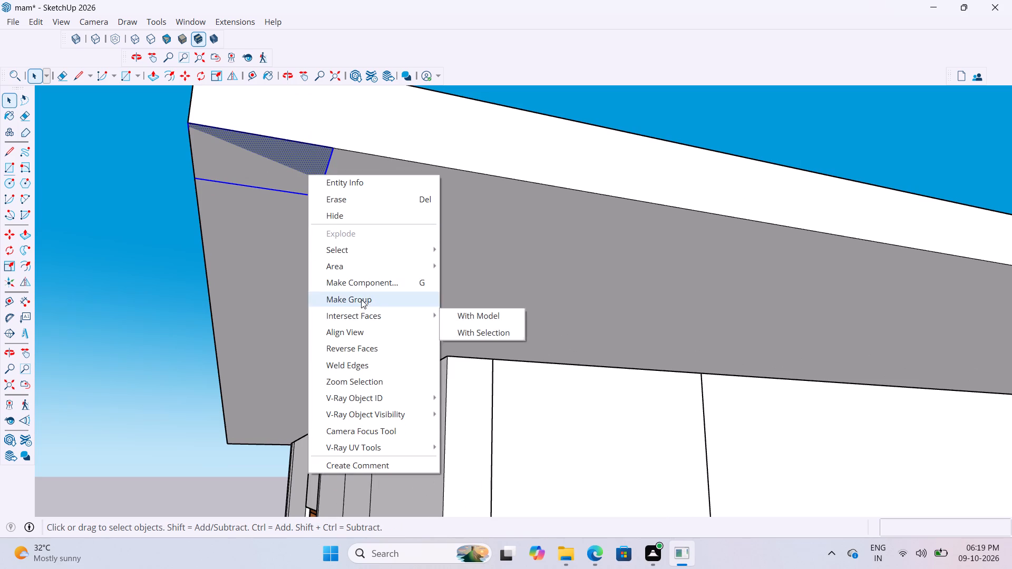
left_click(361, 299)
Open the corner rectangle's group, Push/Pull its face 2' down from the slab's underside and leave the group.
double_click(293, 170)
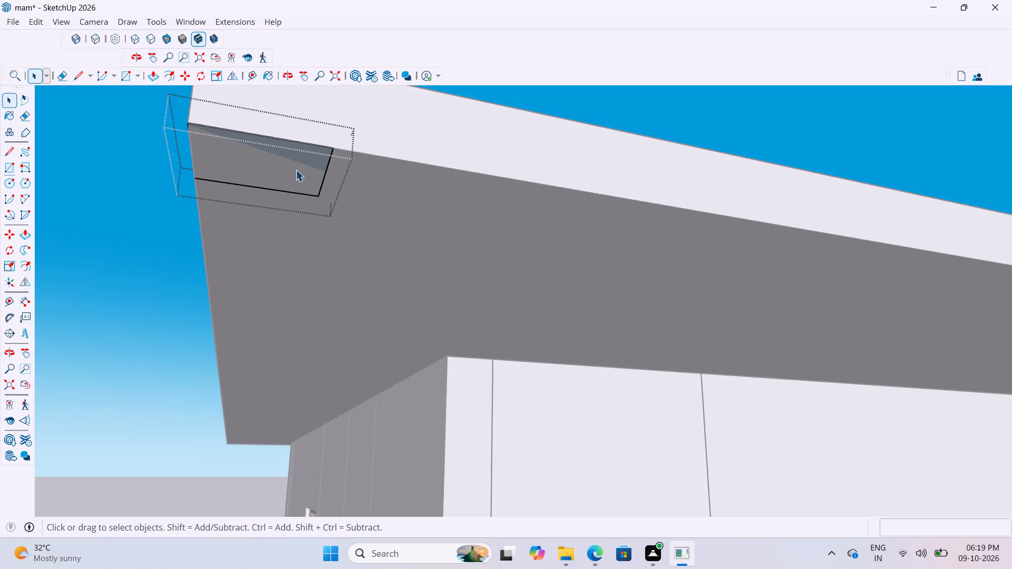
key("p")
left_click(295, 163)
scroll(295, 172, "down", 8)
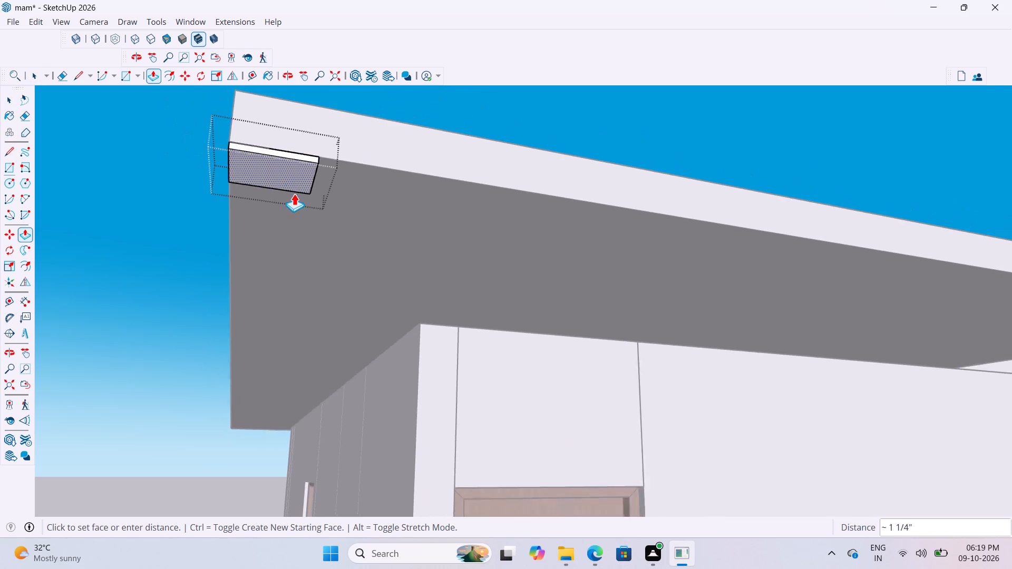
scroll(294, 193, "down", 5)
middle_click_drag(304, 196, 320, 245)
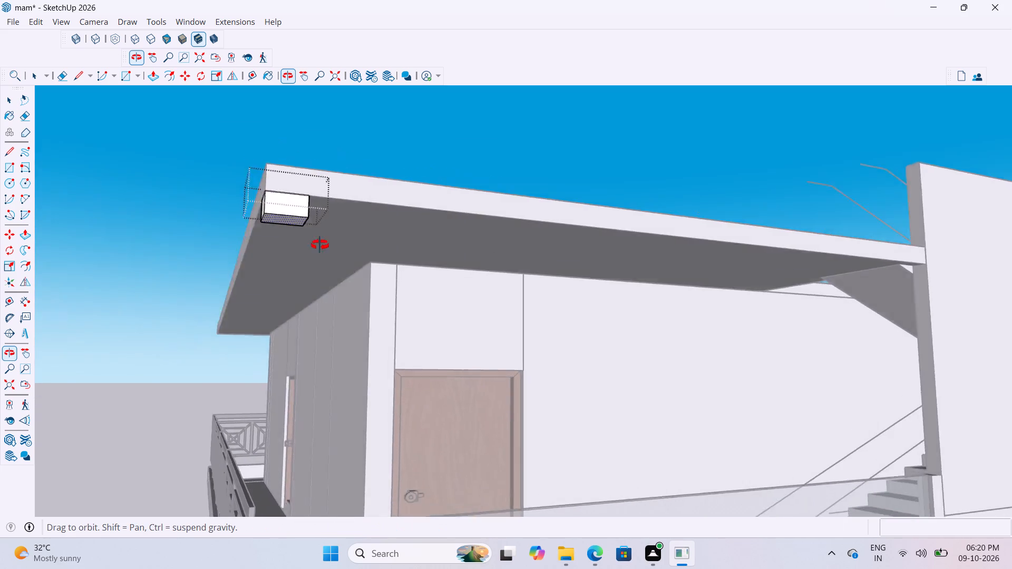
middle_click_drag(320, 245, 325, 269)
scroll(309, 289, "up", 2)
scroll(301, 286, "down", 7)
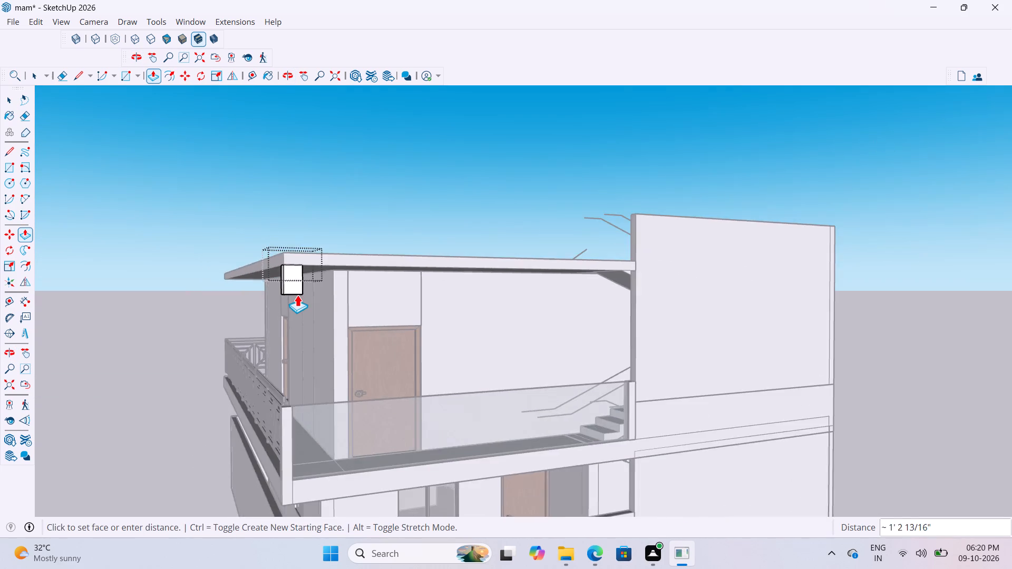
scroll(297, 295, "down", 4)
scroll(307, 321, "up", 6)
scroll(303, 319, "down", 5)
middle_click_drag(303, 353, 308, 374)
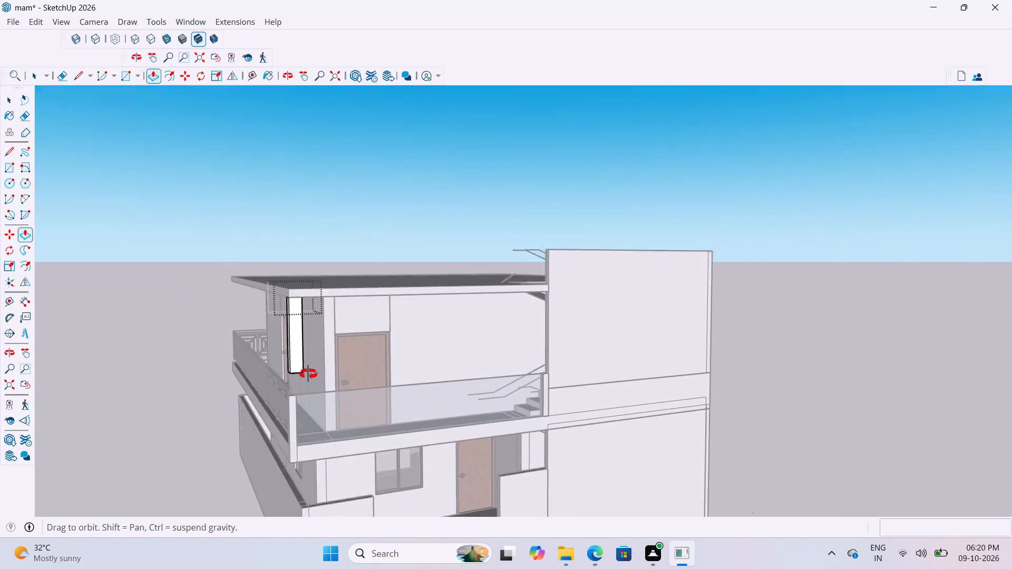
middle_click_drag(308, 374, 309, 387)
scroll(304, 429, "up", 6)
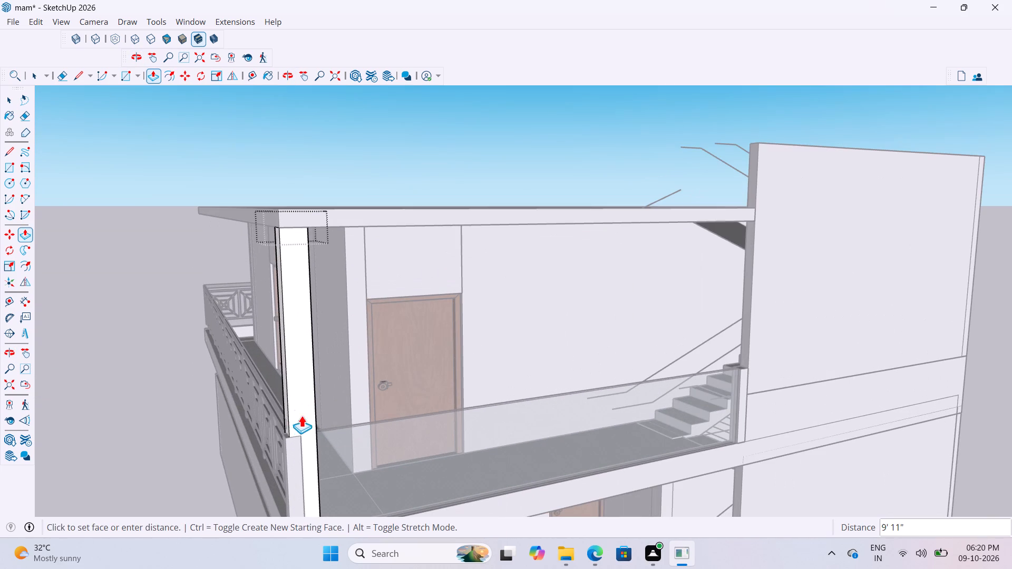
scroll(306, 264, "up", 6)
scroll(306, 264, "down", 4)
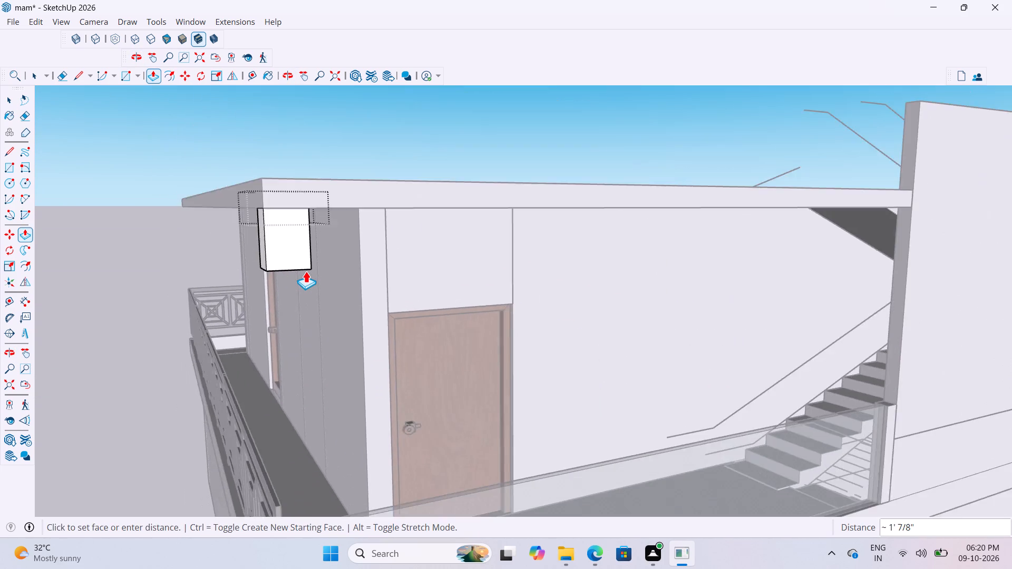
scroll(306, 271, "down", 4)
scroll(307, 277, "up", 3)
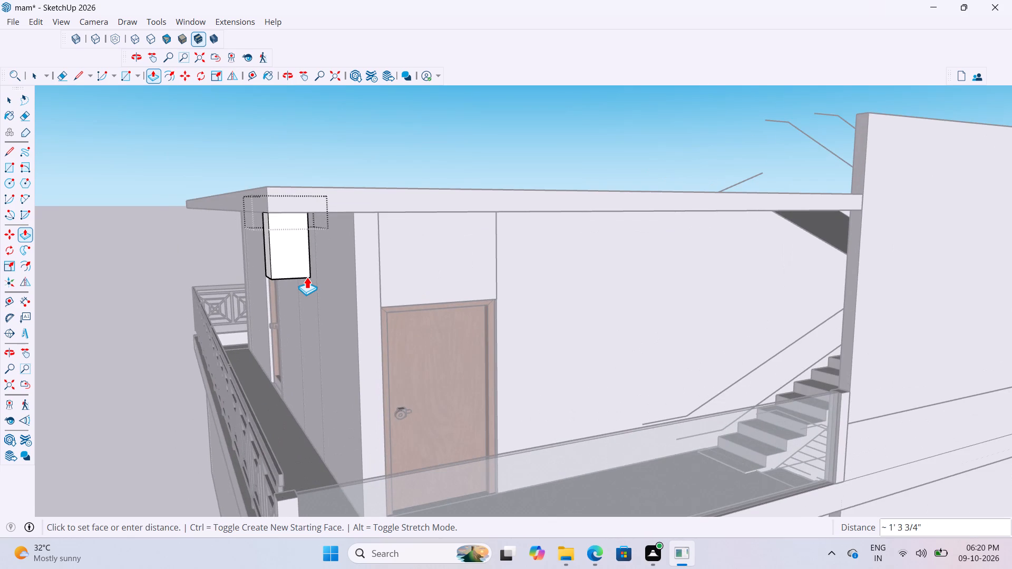
type("2'")
key("Return")
scroll(221, 260, "down", 11)
key("space")
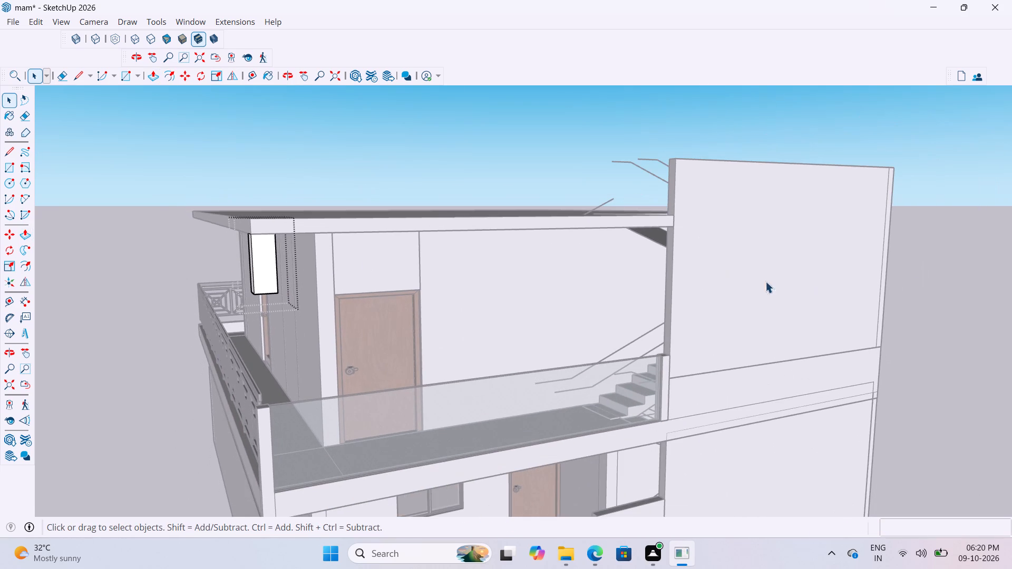
left_click(953, 250)
Reopen the corner block's group and push its bottom face up 1' to shorten it.
middle_click_drag(289, 288, 390, 278)
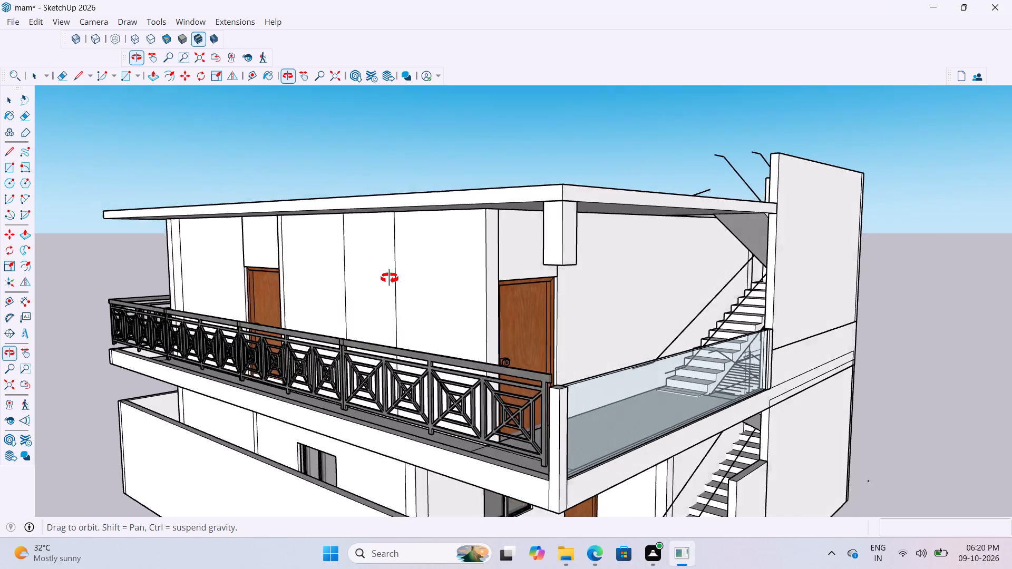
middle_click_drag(390, 278, 379, 281)
scroll(523, 254, "up", 2)
middle_click_drag(528, 255, 479, 267)
scroll(489, 286, "up", 2)
middle_click_drag(487, 282, 485, 196)
scroll(480, 228, "up", 2)
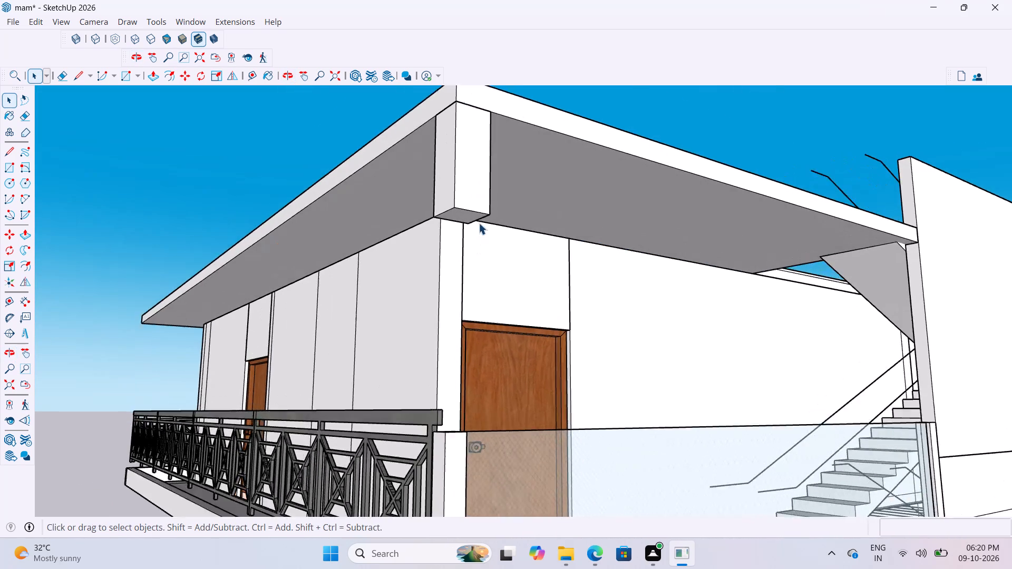
scroll(479, 223, "up", 3)
double_click(469, 213)
key("p")
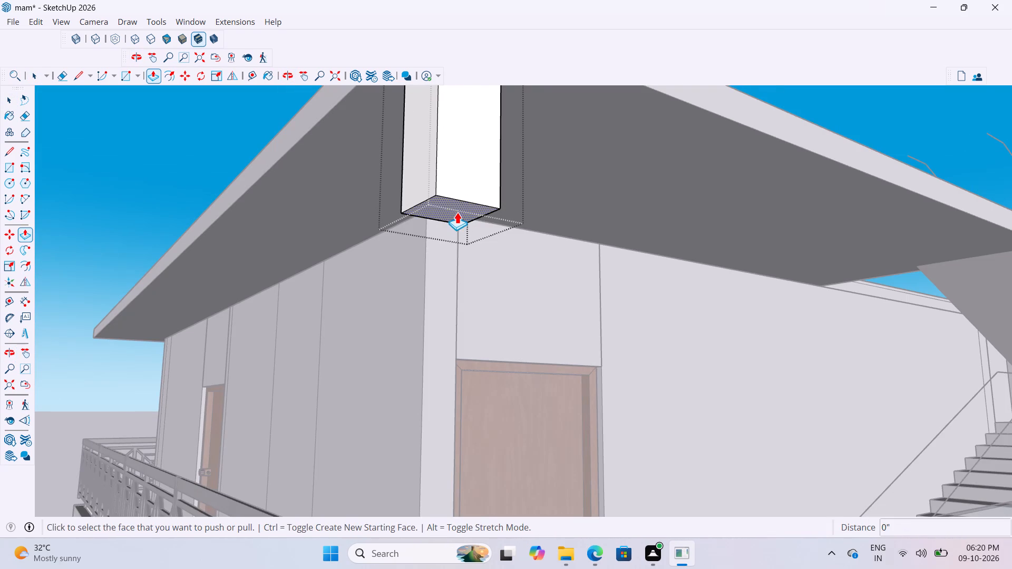
left_click(457, 212)
type("1'")
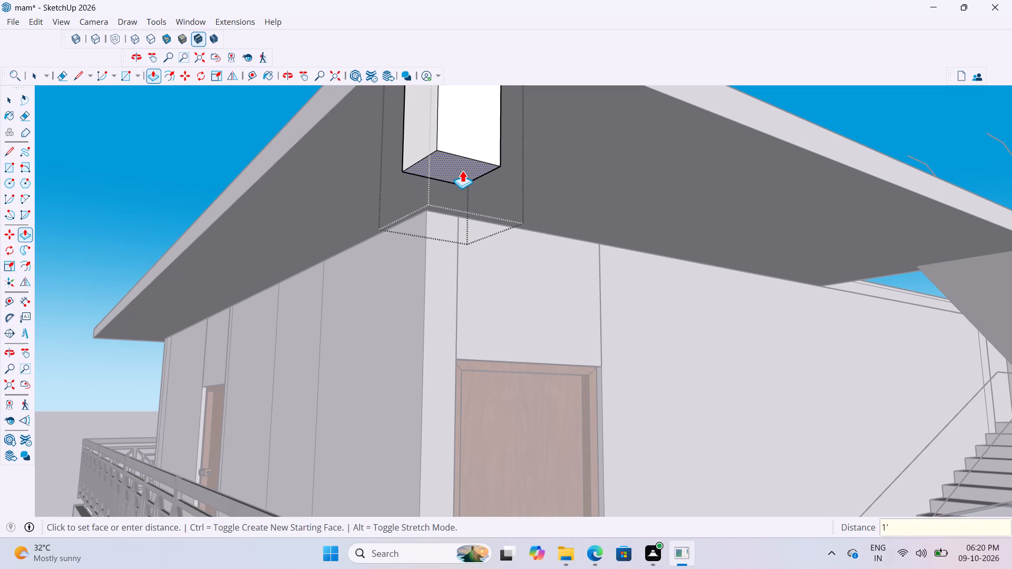
key("Return")
Extend the block's stair-facing side about 17' 1 5/8" along the slab edge to the stairwell wall, forming a beam.
scroll(483, 171, "down", 11)
middle_click_drag(492, 227, 460, 245)
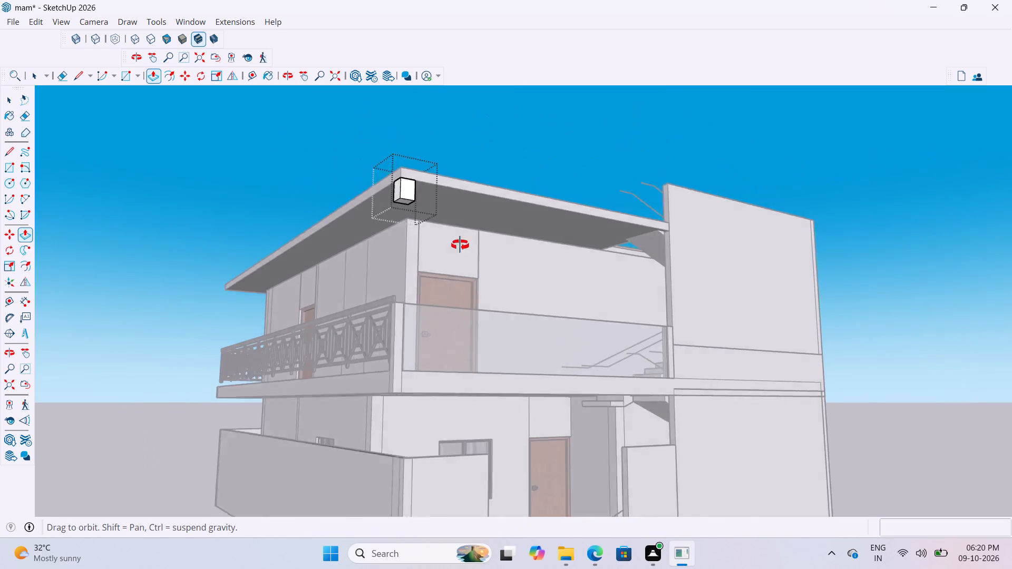
middle_click_drag(460, 245, 332, 289)
scroll(206, 302, "up", 17)
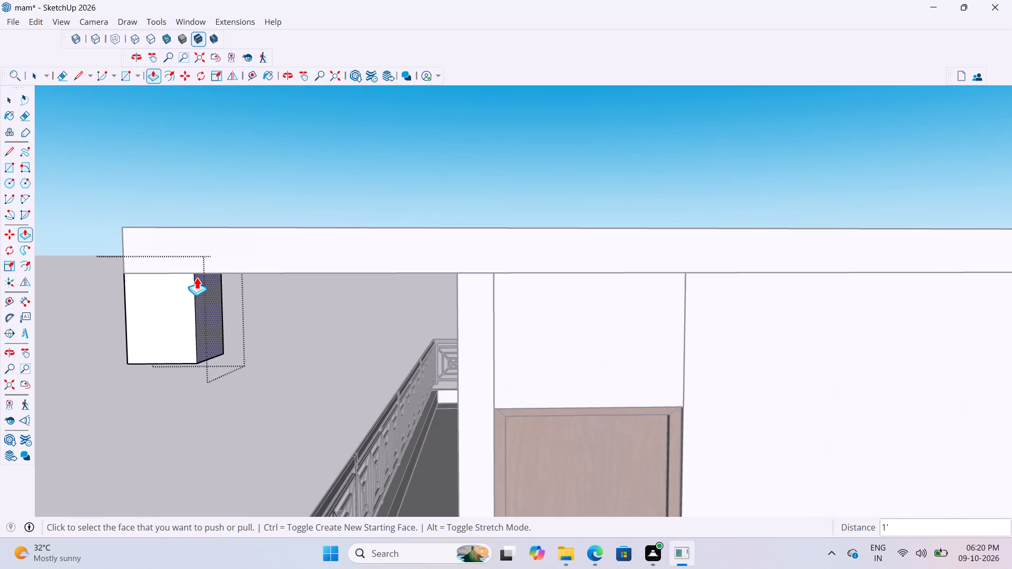
left_click(205, 289)
scroll(304, 286, "down", 20)
scroll(304, 286, "down", 1)
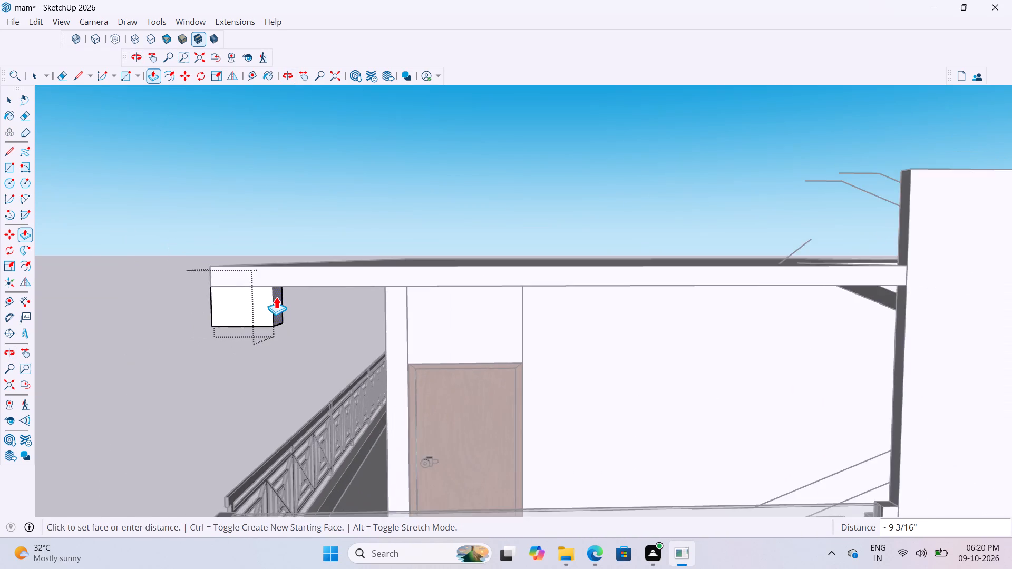
scroll(276, 297, "down", 11)
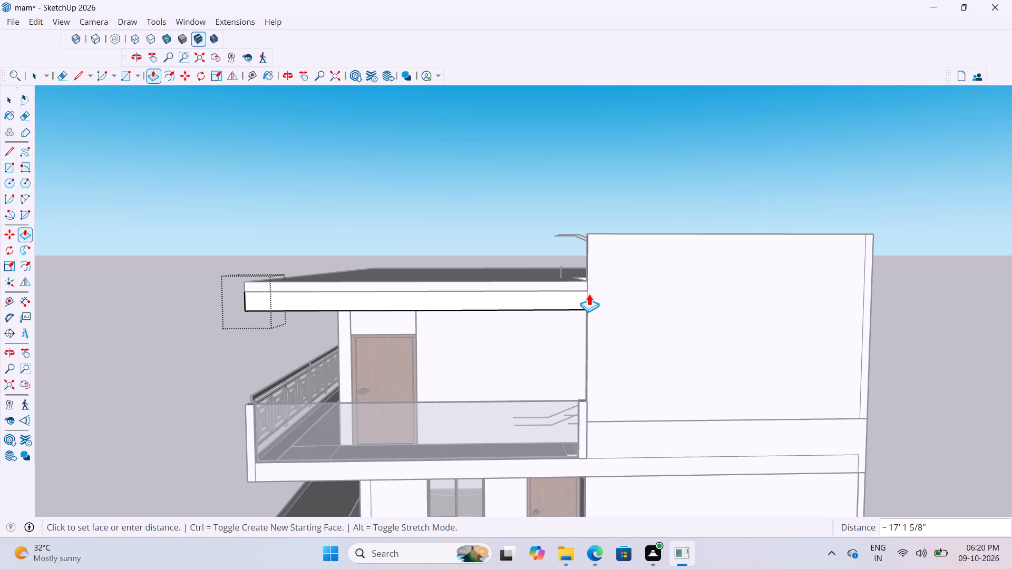
left_click(589, 293)
Push the beam's outer end face back about 3' 3 11/16" to line up with the upper-floor wall corner.
scroll(599, 317, "down", 4)
middle_click_drag(511, 313, 908, 338)
scroll(779, 315, "up", 3)
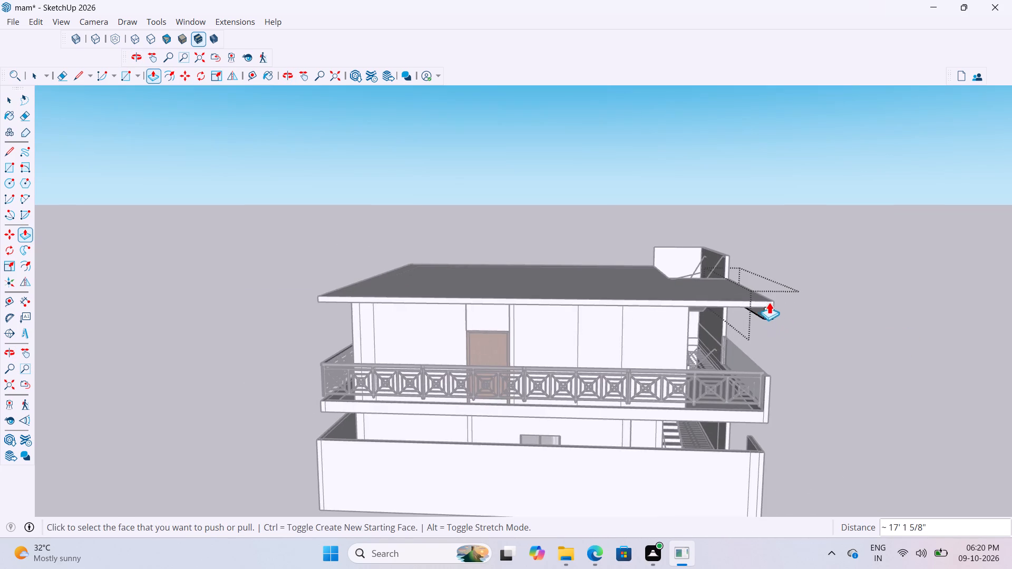
scroll(769, 302, "up", 14)
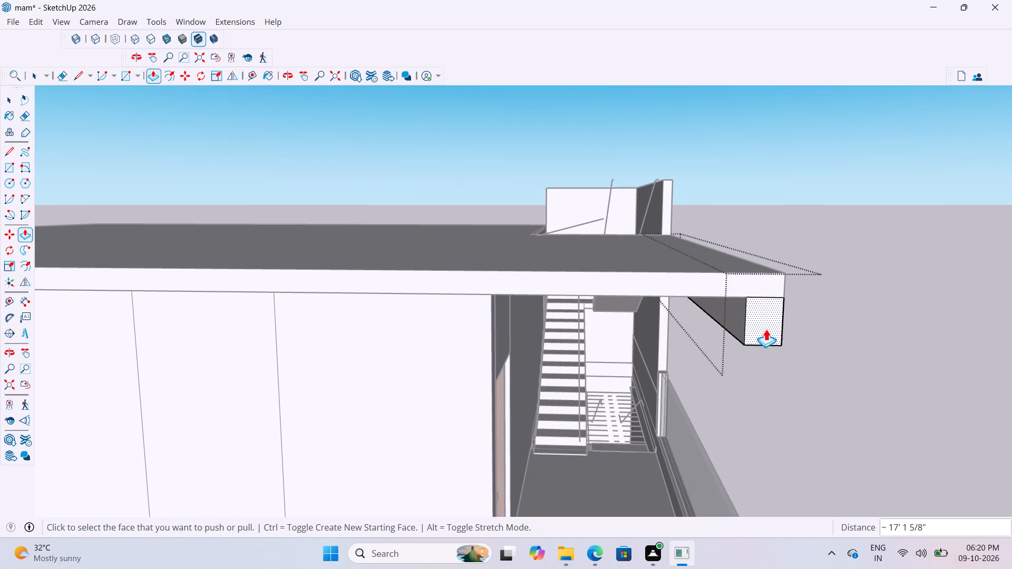
scroll(748, 319, "up", 7)
left_click(761, 315)
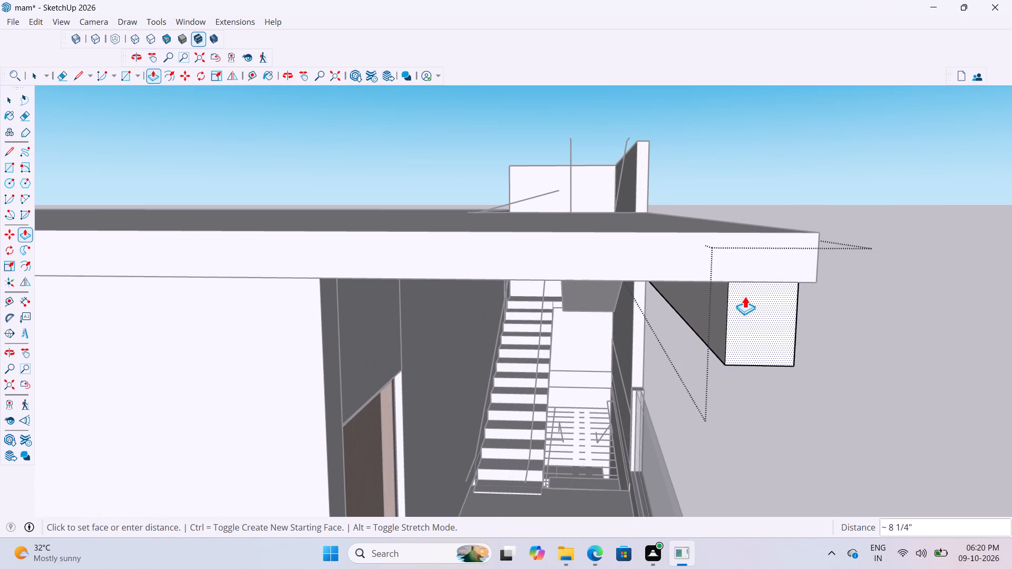
scroll(745, 296, "up", 1)
middle_click_drag(745, 296, 375, 223)
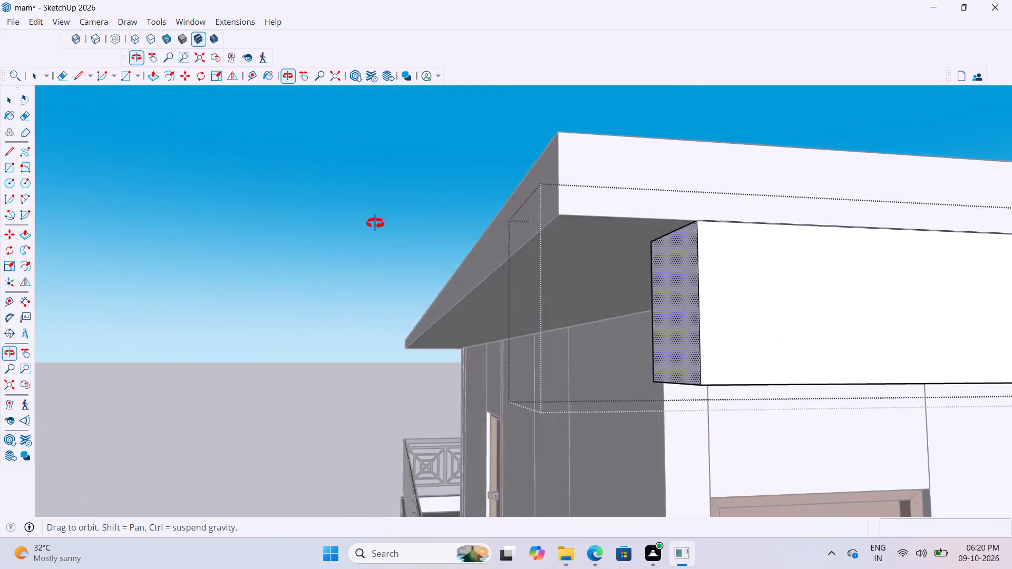
middle_click_drag(375, 223, 358, 210)
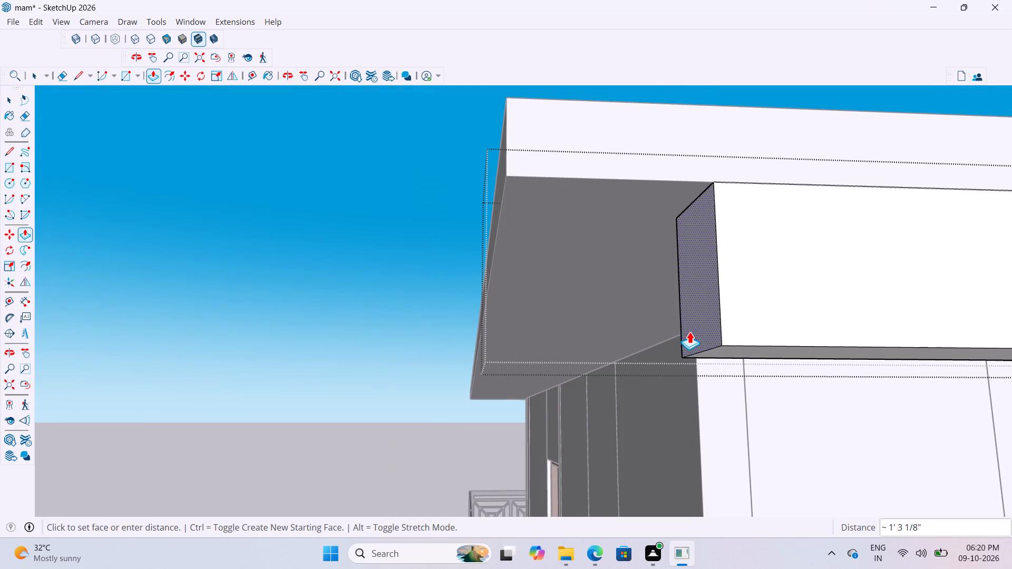
scroll(735, 338, "down", 1)
middle_click_drag(746, 339, 817, 365)
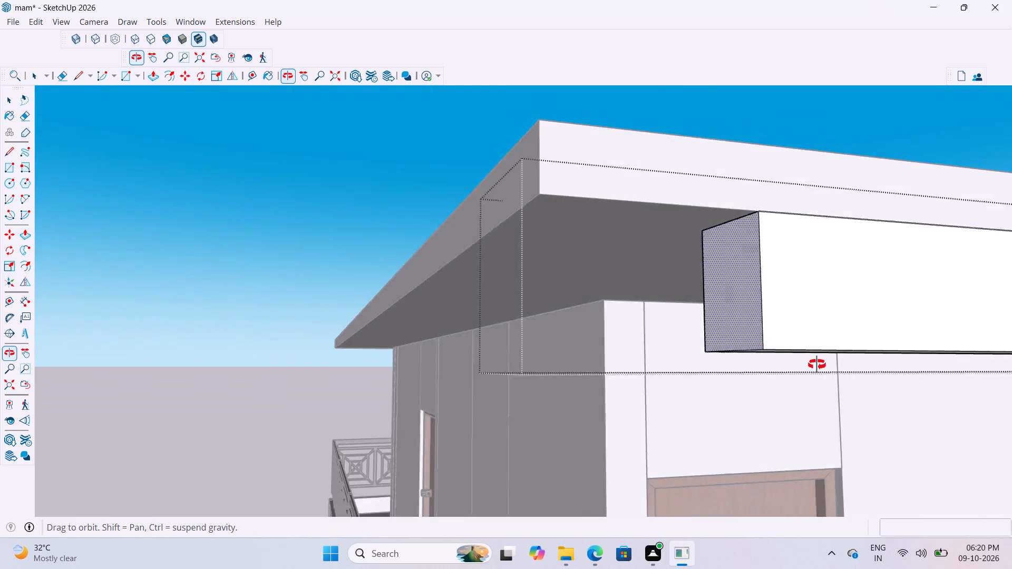
middle_click_drag(817, 365, 844, 370)
middle_click_drag(563, 309, 691, 332)
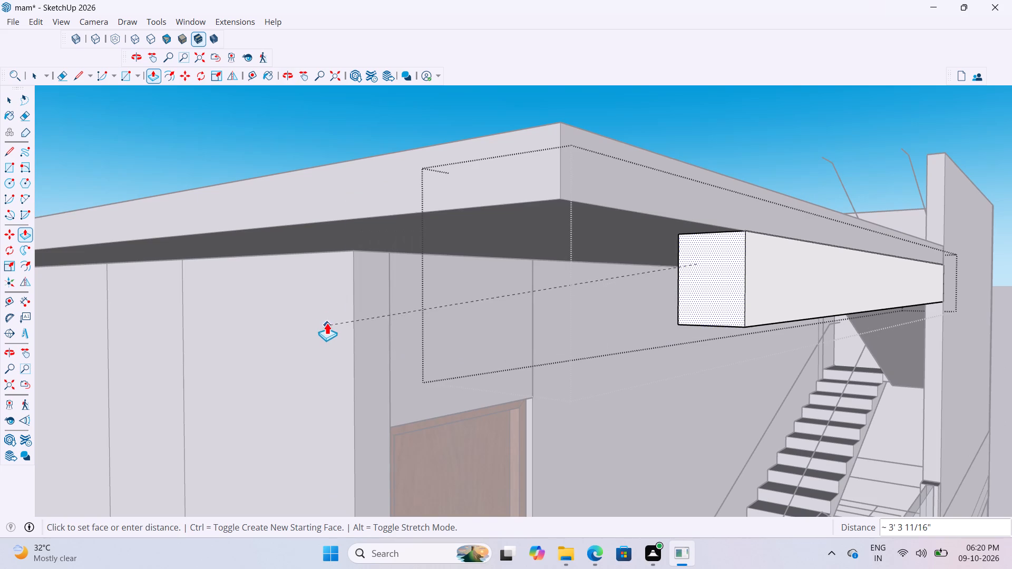
left_click(348, 256)
Push/Pull the beam's end face about 3' 3 11/16" outward to the roof slab's corner, adding a corner segment.
left_click(723, 287)
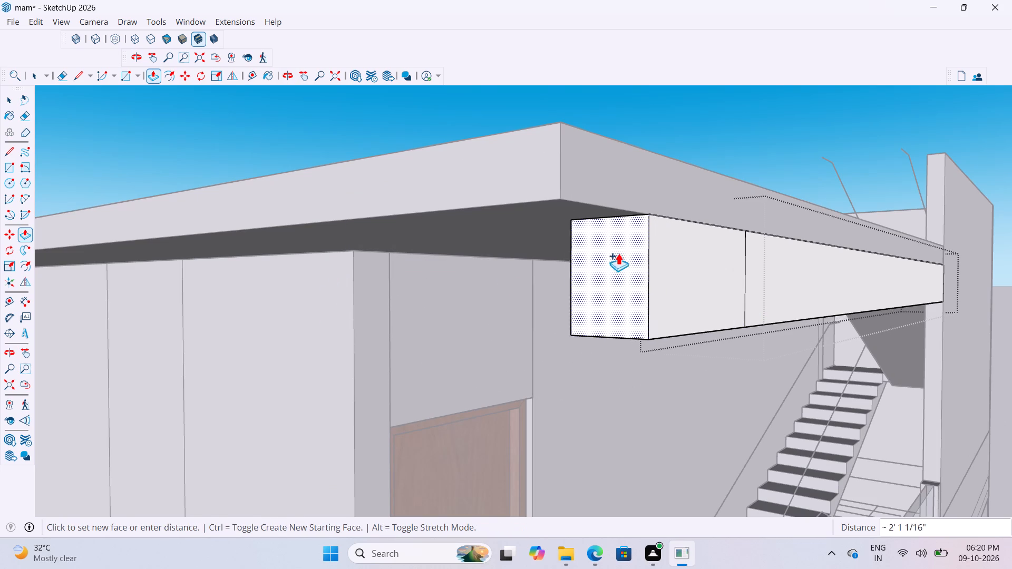
left_click(561, 198)
scroll(611, 223, "down", 7)
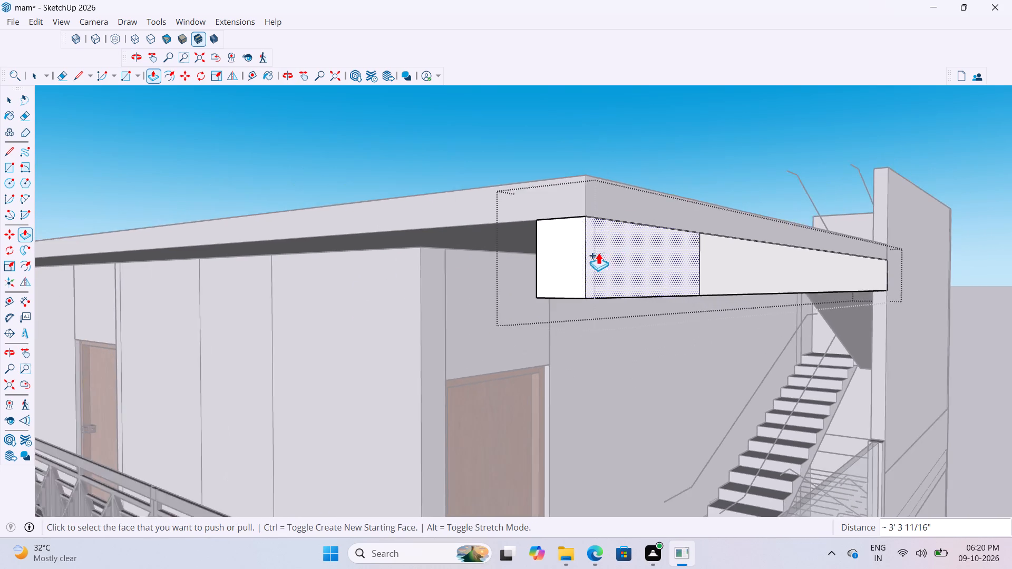
Push/Pull the corner segment's inner side face about 36' 6 7/8" along the door-side slab edge to line up with the far wall corner.
middle_click_drag(581, 250, 852, 281)
scroll(682, 281, "up", 2)
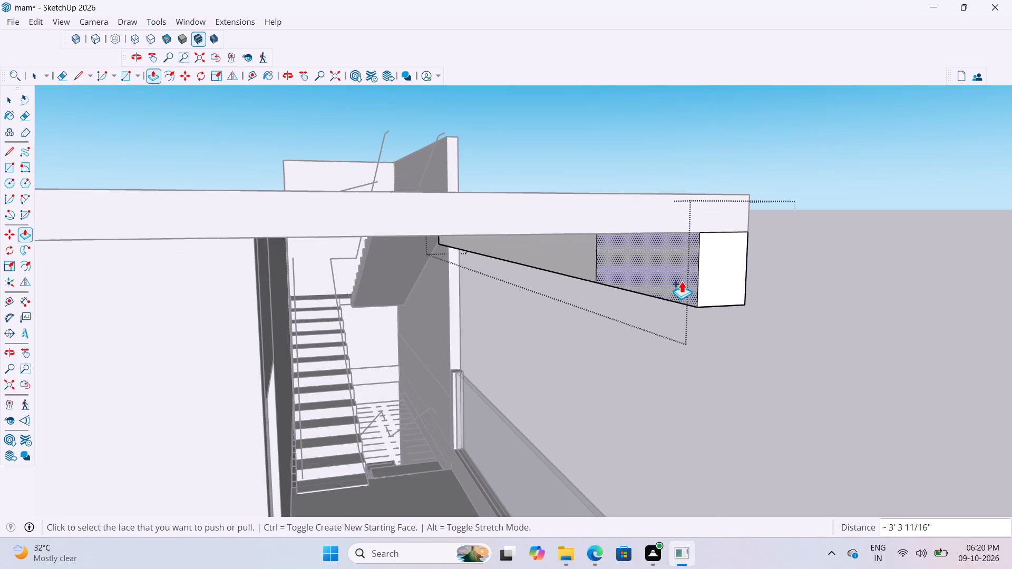
left_click(682, 281)
scroll(588, 278, "down", 10)
scroll(592, 278, "down", 14)
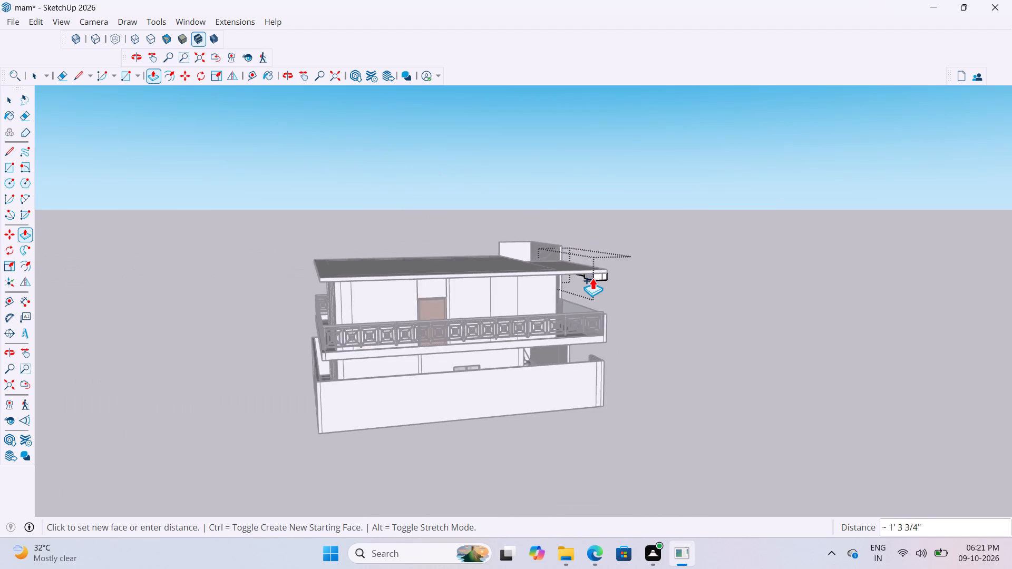
scroll(592, 278, "down", 6)
scroll(464, 287, "up", 13)
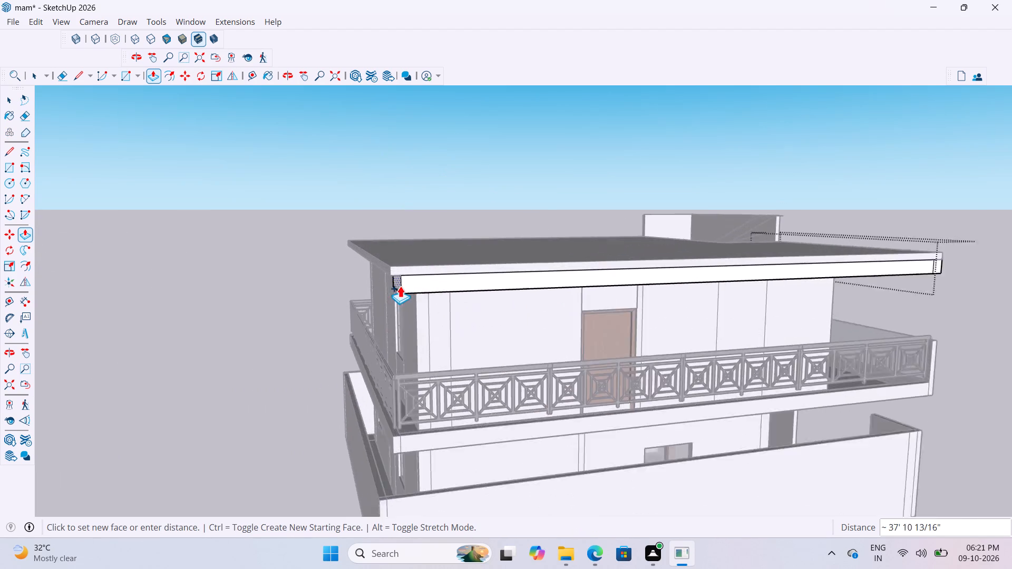
scroll(400, 286, "up", 3)
middle_click_drag(420, 279, 471, 276)
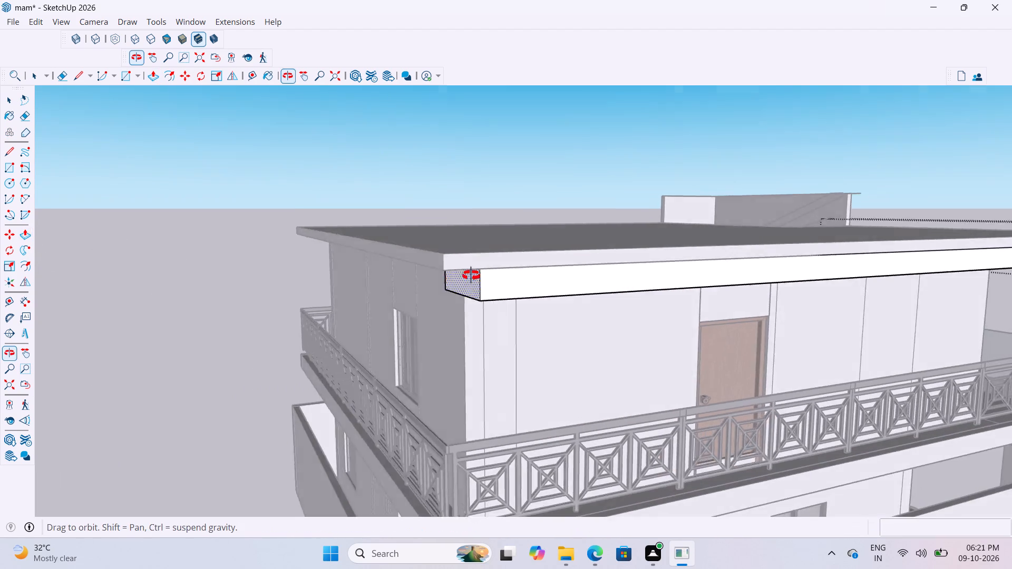
middle_click_drag(471, 276, 499, 268)
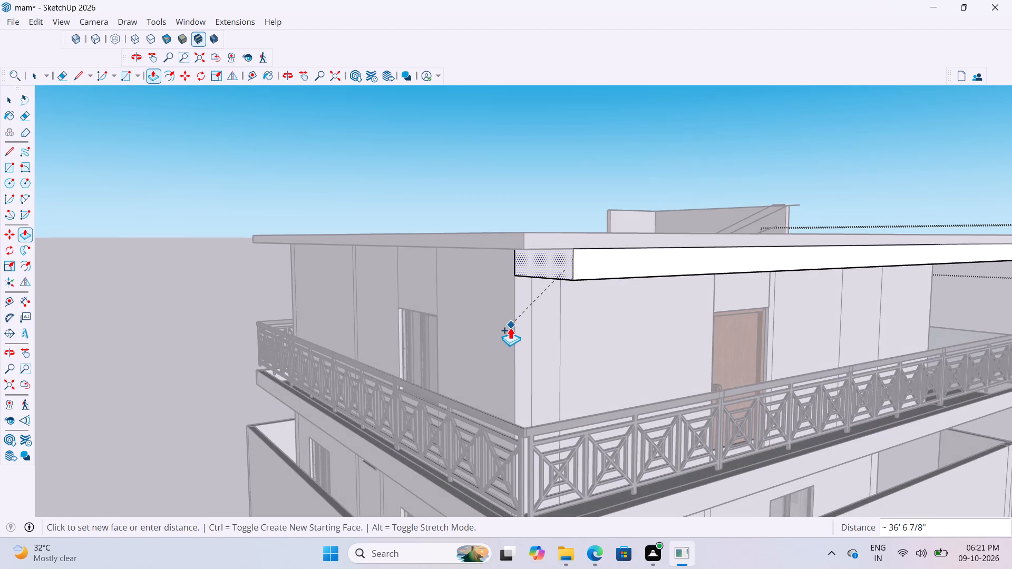
left_click(510, 327)
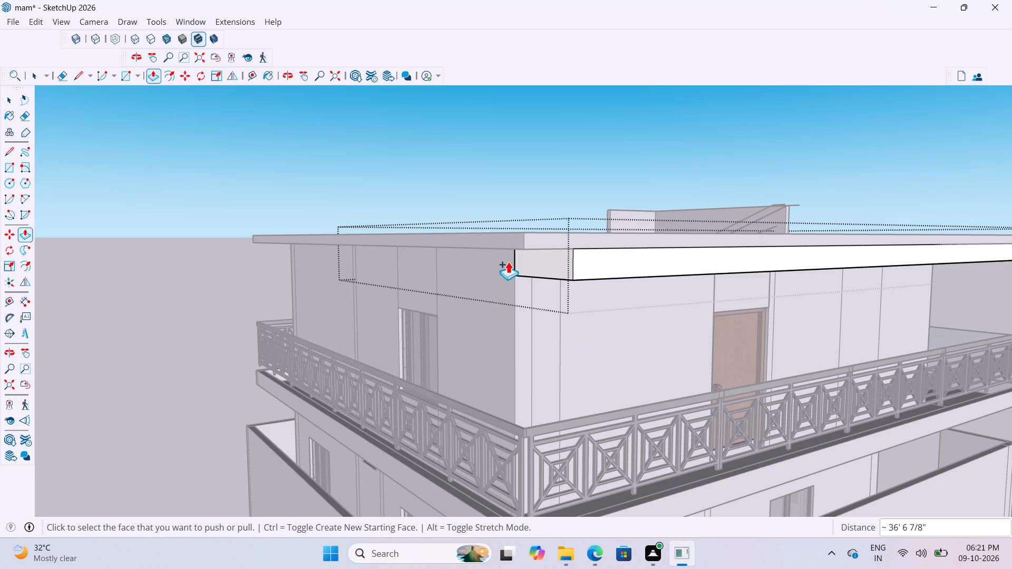
Extend that run's end face about 1' 10 11/16" to the roof slab's corner, adding a second corner segment.
left_click(558, 265)
left_click(519, 250)
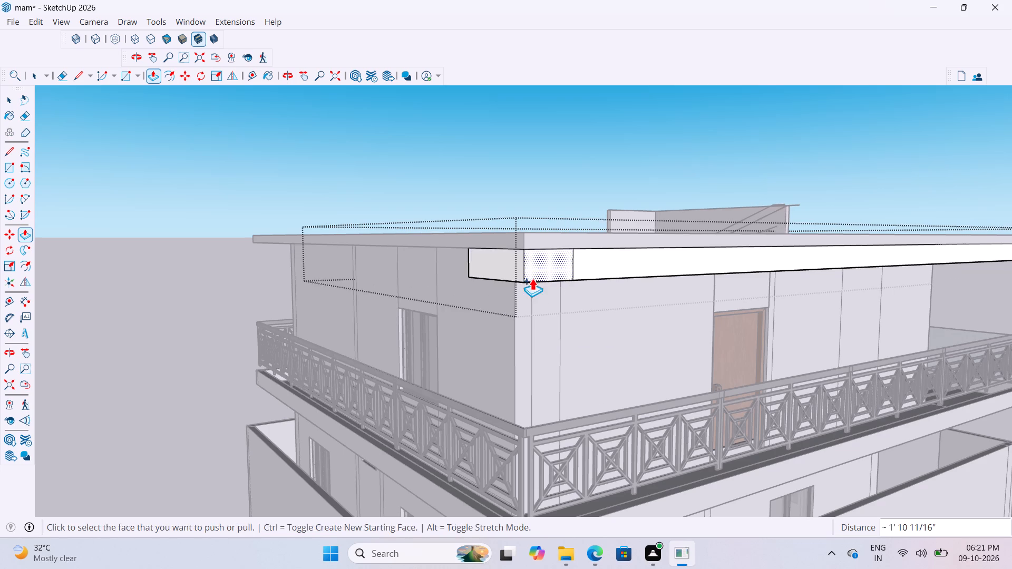
Pull the second corner segment's inner side face about 27' 5" along the rear slab edge to line up with the next wall corner.
middle_click_drag(541, 276, 808, 293)
scroll(655, 256, "up", 8)
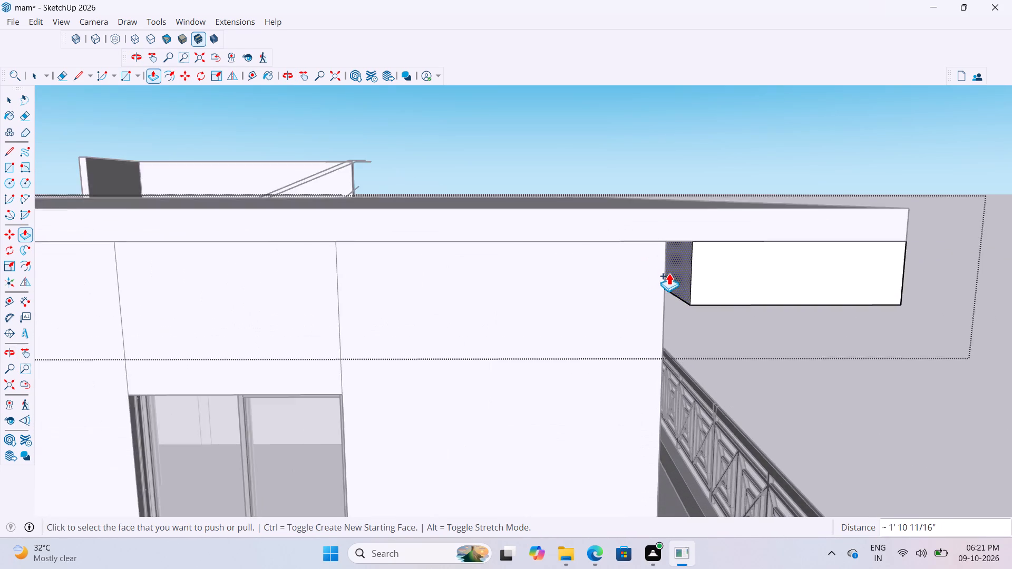
scroll(669, 273, "up", 3)
left_click(680, 276)
scroll(586, 271, "down", 11)
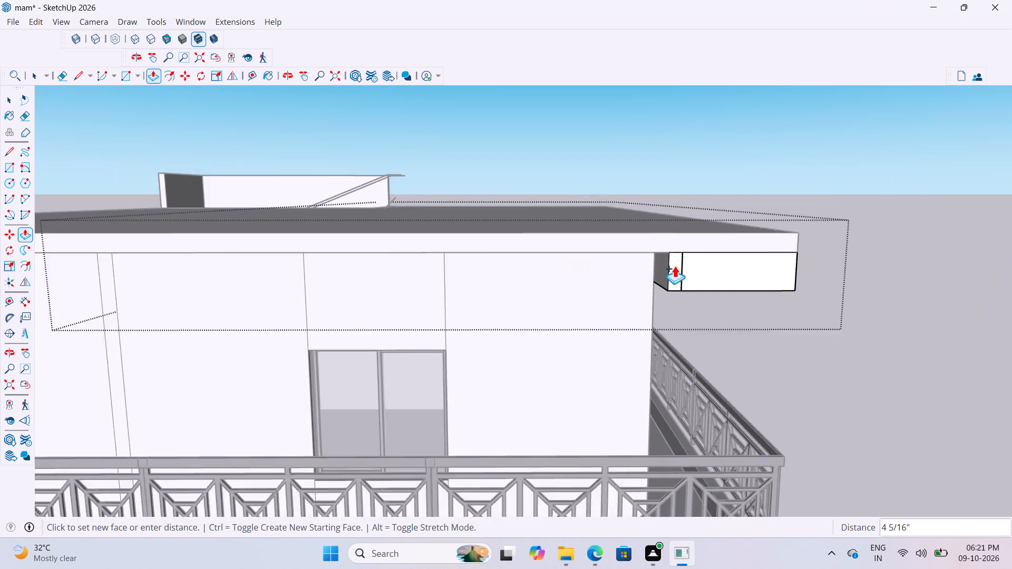
scroll(675, 266, "down", 15)
scroll(424, 291, "up", 4)
middle_click_drag(420, 274, 518, 257)
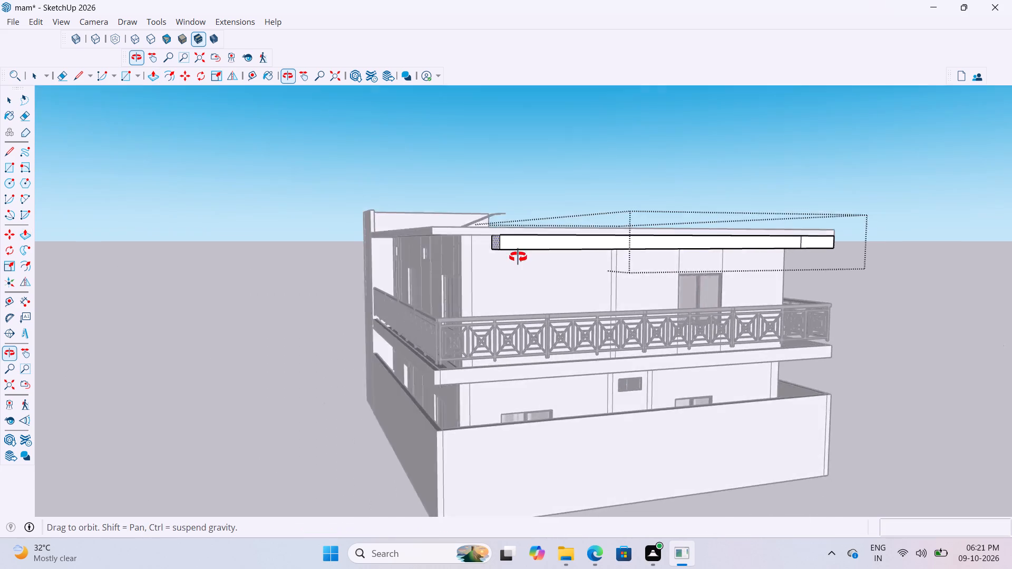
middle_click_drag(518, 257, 615, 268)
scroll(562, 276, "up", 10)
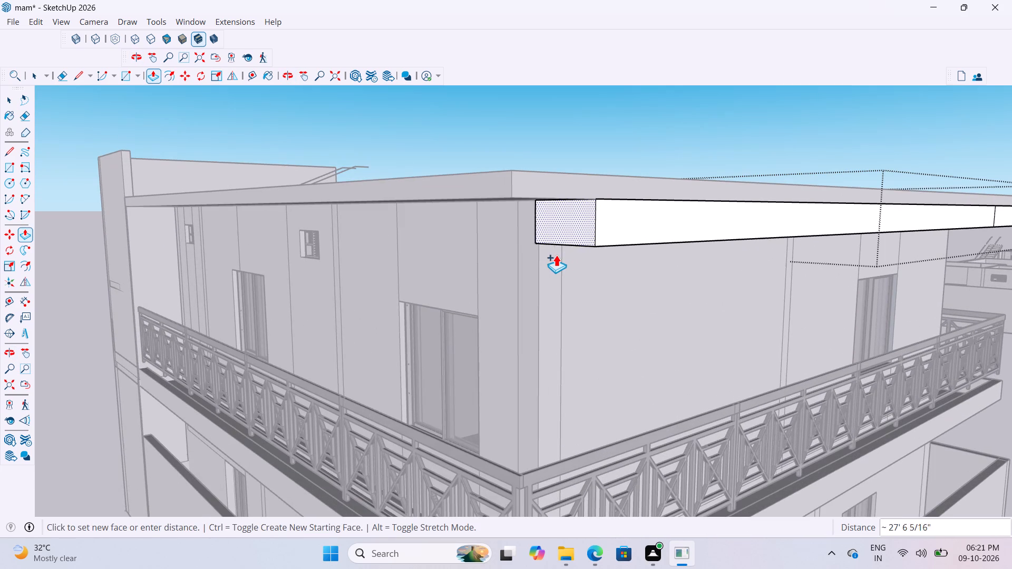
left_click(538, 309)
Extend the rear beam's end face out to the roof slab's corner, adding a third corner segment.
left_click(577, 230)
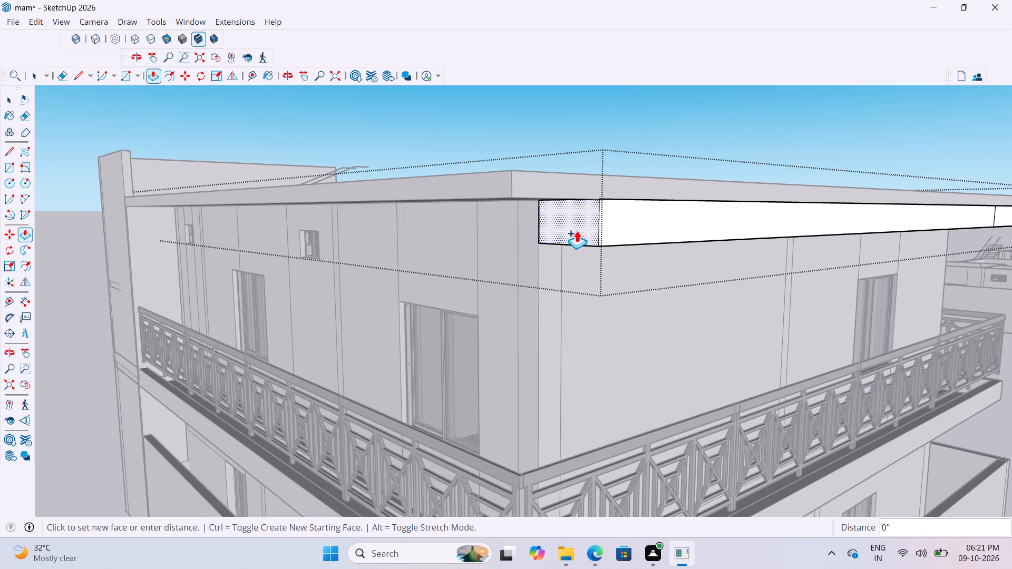
left_click(511, 200)
Pull the third corner segment's inner face about 30' 7 5/8" along the remaining slab edge to the stairwell wall, and leave the group.
scroll(560, 247, "down", 3)
middle_click_drag(567, 266, 676, 268)
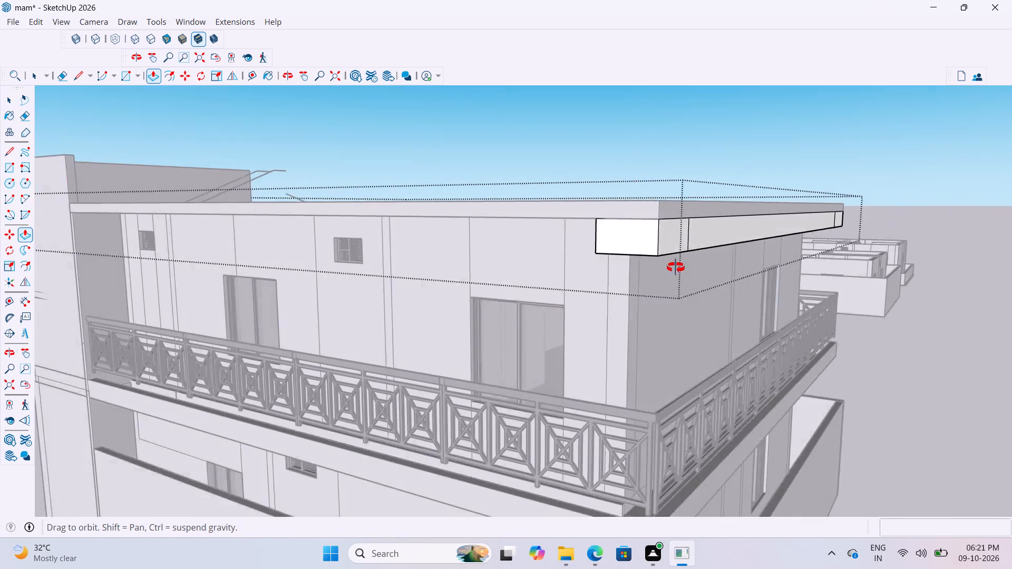
middle_click_drag(676, 268, 801, 283)
scroll(746, 242, "up", 3)
left_click(746, 242)
scroll(676, 243, "down", 6)
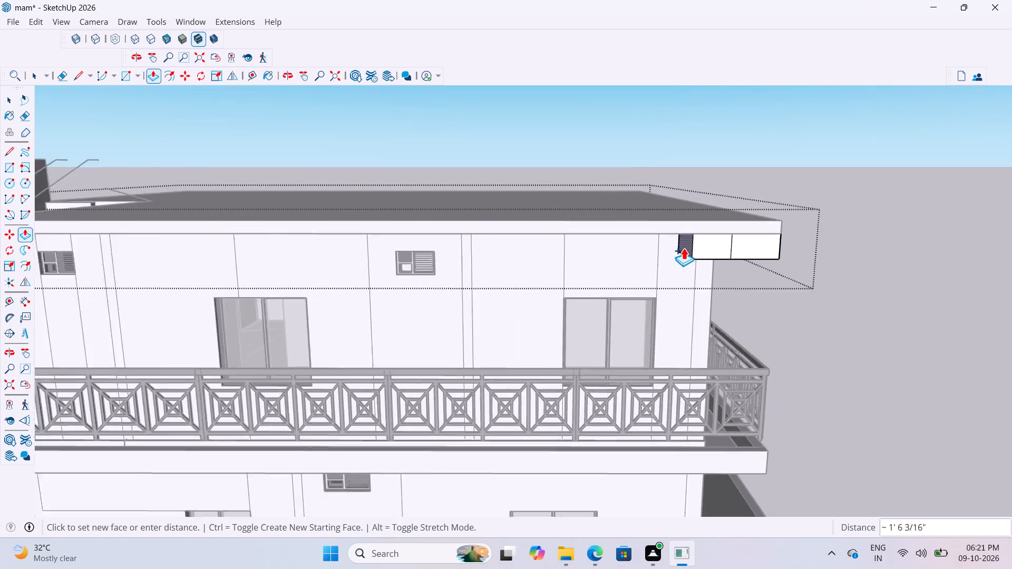
scroll(684, 248, "down", 7)
scroll(355, 252, "up", 8)
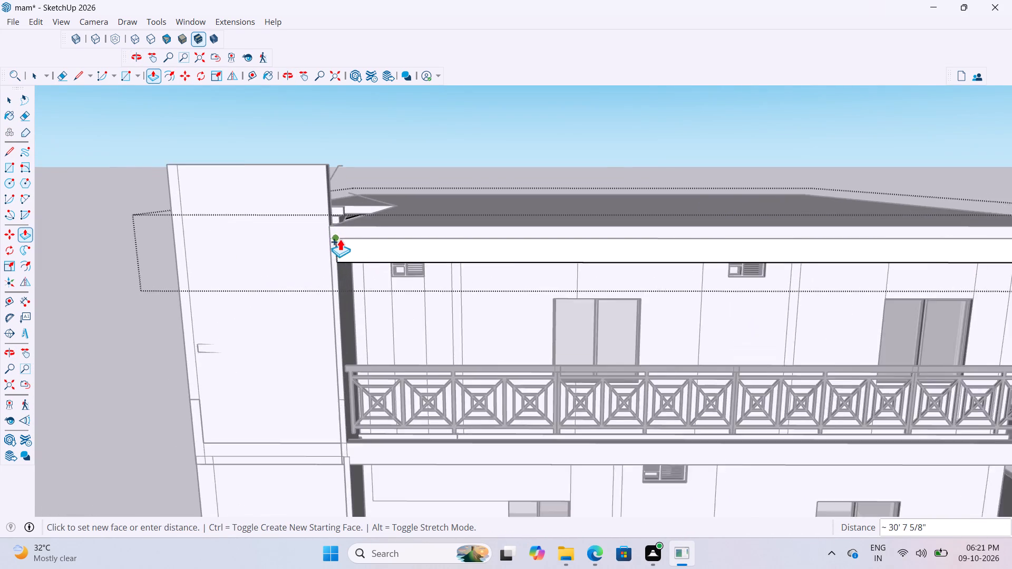
scroll(327, 246, "up", 7)
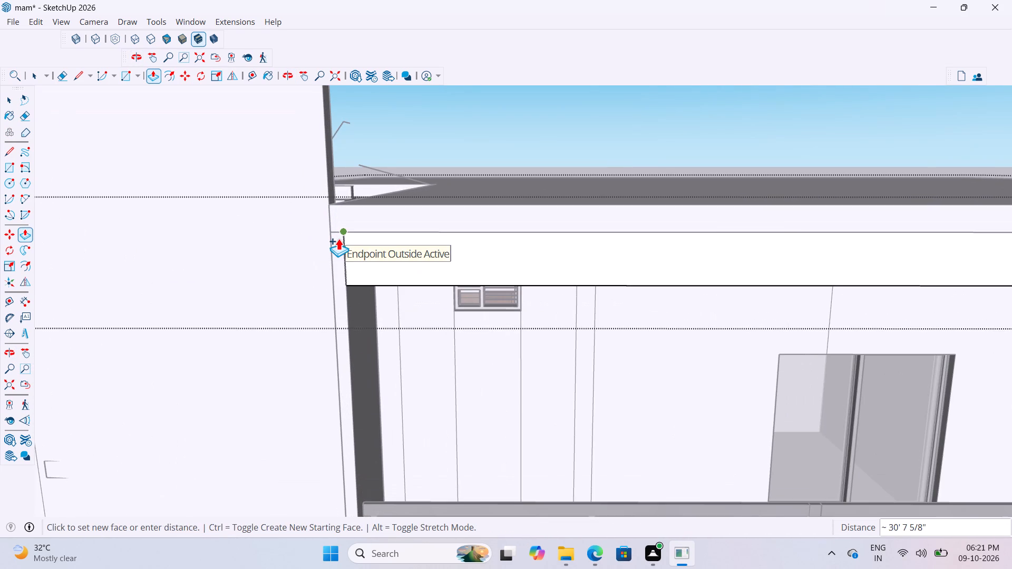
scroll(348, 247, "up", 3)
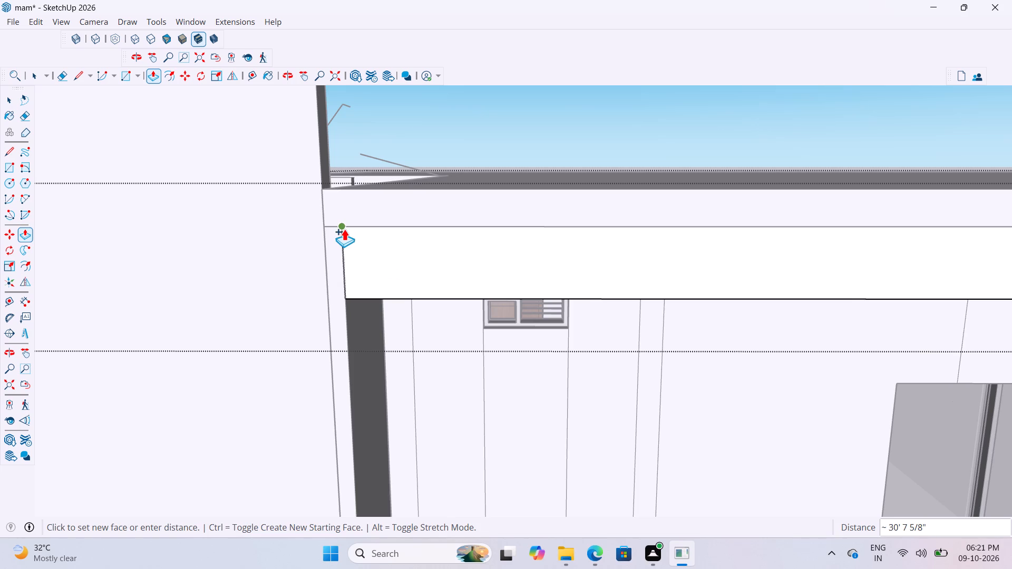
left_click(344, 229)
scroll(421, 349, "down", 15)
scroll(460, 373, "down", 6)
middle_click_drag(600, 386, 409, 420)
key("space")
key("space")
left_click(790, 456)
Inspect the drop beam under the roof slab from all sides of the house.
middle_click_drag(777, 409, 491, 377)
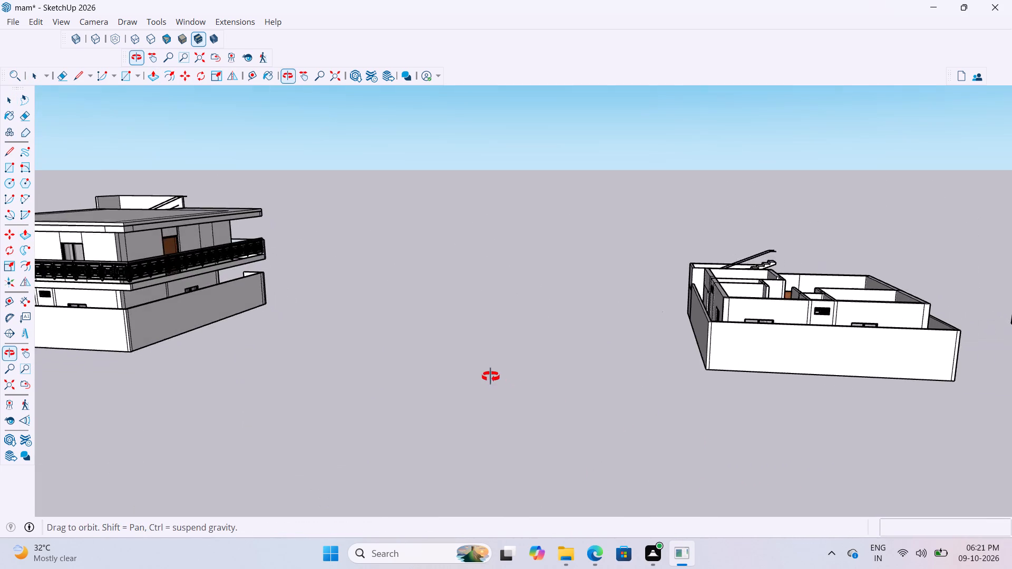
middle_click_drag(491, 377, 490, 377)
scroll(623, 419, "down", 5)
scroll(2, 349, "up", 3)
middle_click_drag(160, 332, 663, 404)
scroll(485, 328, "down", 4)
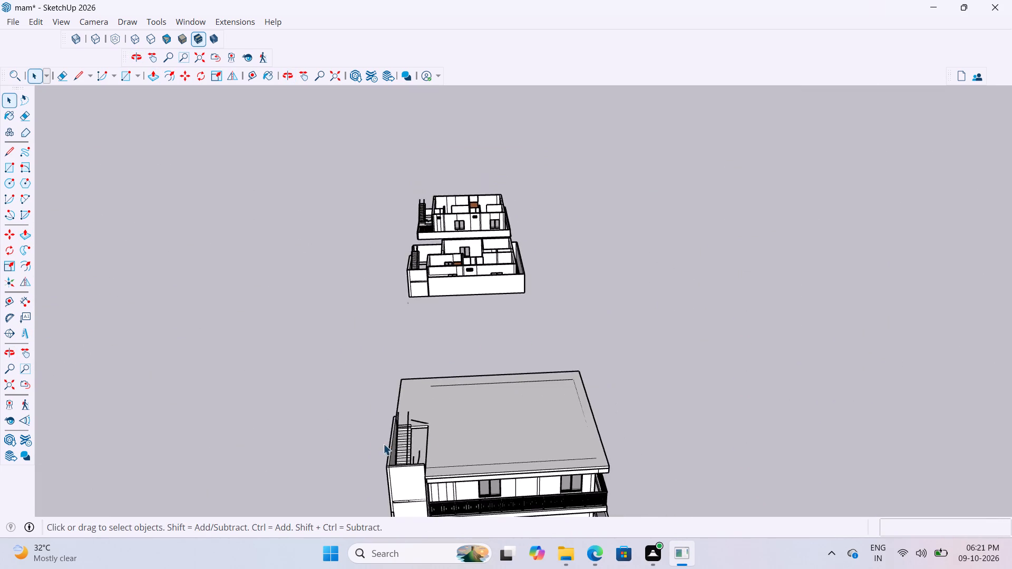
middle_click_drag(475, 441, 632, 440)
scroll(632, 440, "down", 1)
scroll(736, 459, "up", 18)
middle_click_drag(638, 364, 665, 339)
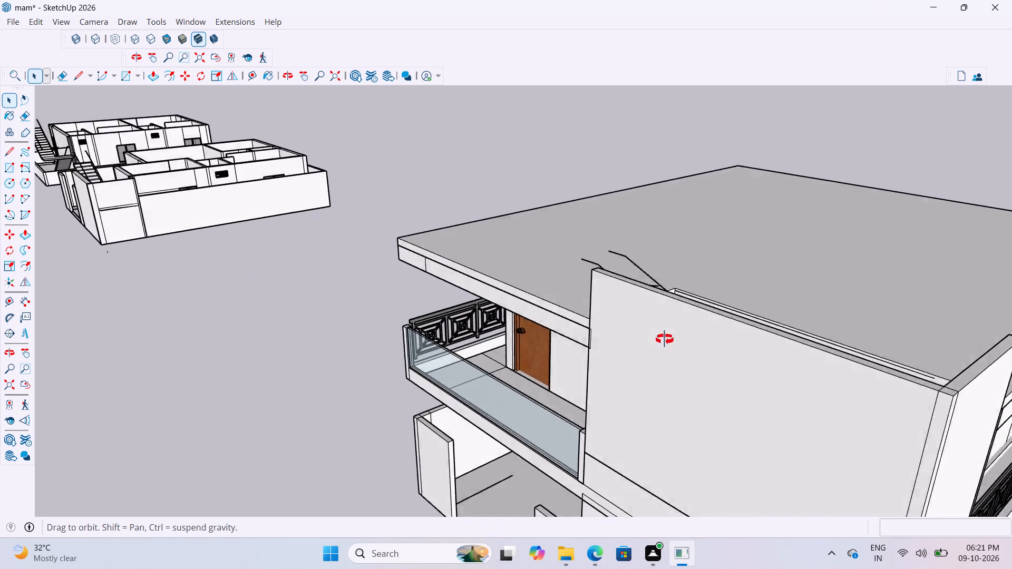
middle_click_drag(665, 339, 717, 428)
scroll(784, 365, "down", 1)
scroll(158, 362, "down", 3)
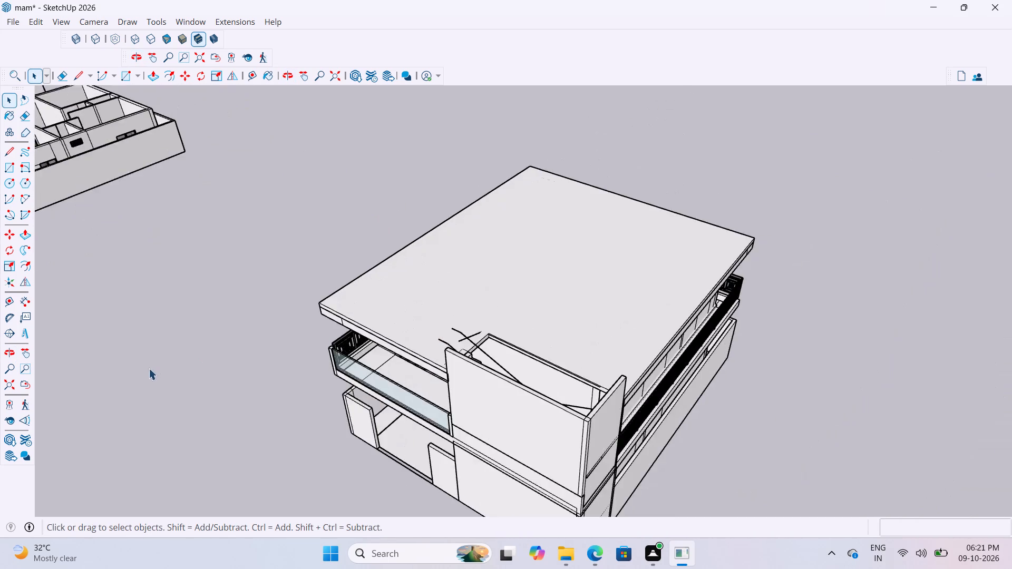
scroll(149, 368, "down", 4)
middle_click_drag(350, 376, 471, 366)
scroll(570, 399, "up", 10)
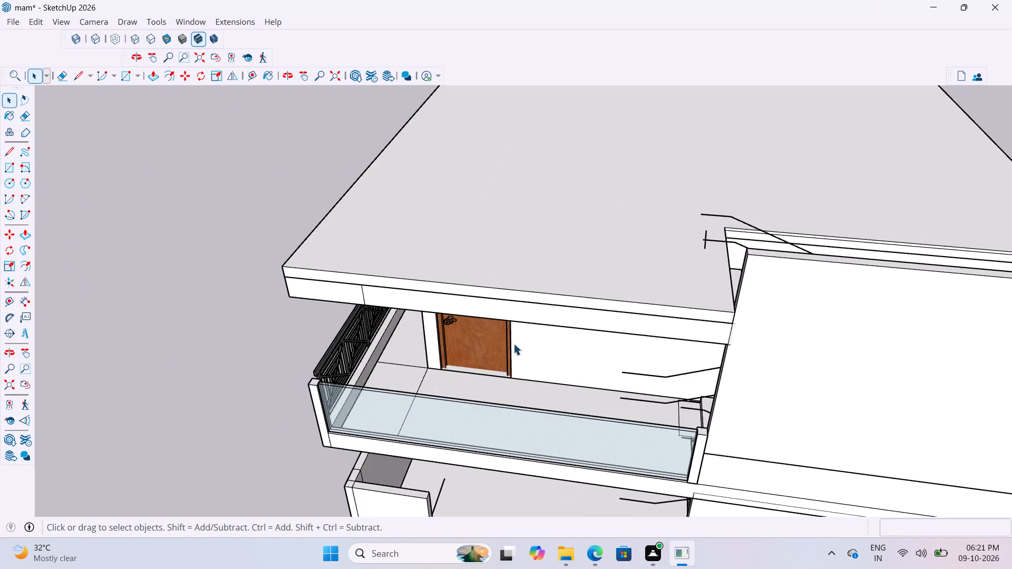
middle_click_drag(513, 341, 521, 289)
scroll(343, 224, "up", 3)
scroll(258, 250, "down", 8)
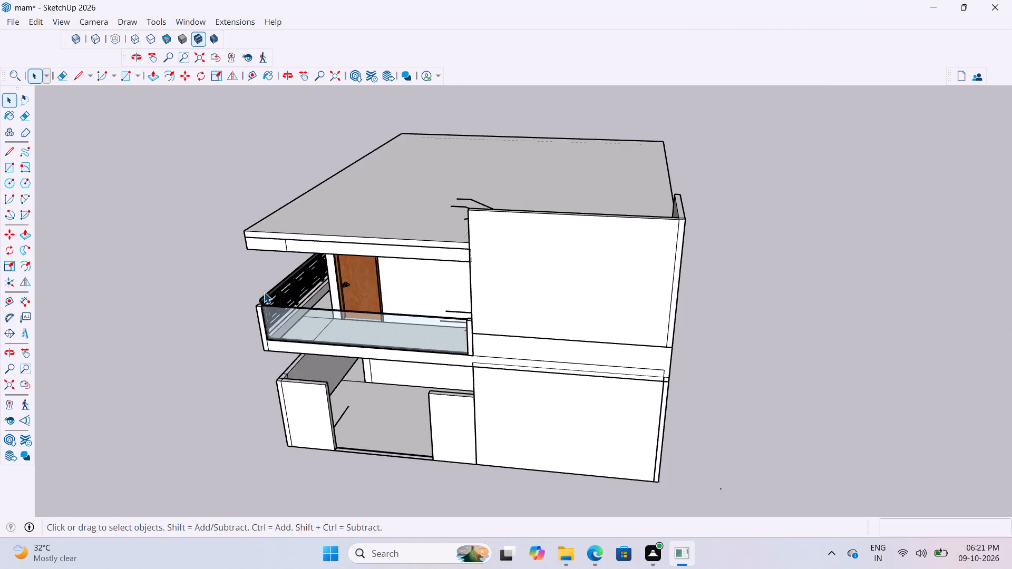
middle_click_drag(291, 276, 437, 159)
scroll(387, 142, "up", 3)
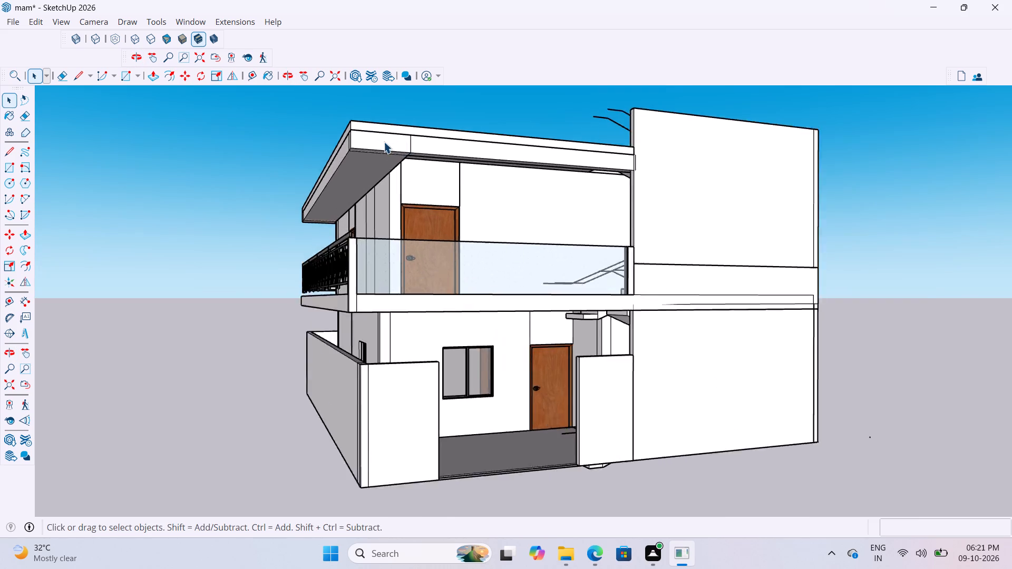
scroll(384, 142, "up", 4)
middle_click_drag(371, 140, 348, 172)
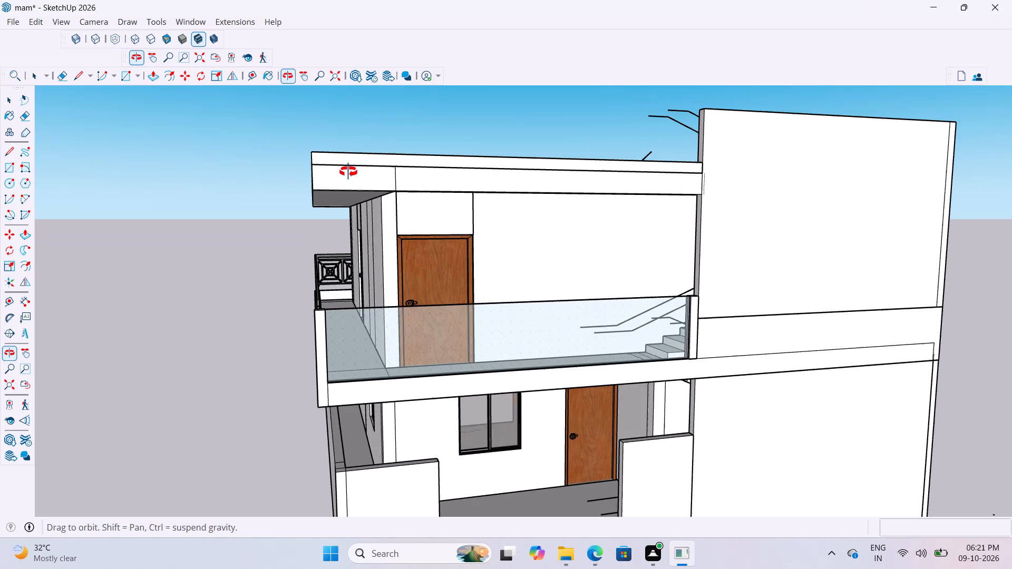
middle_click_drag(348, 172, 347, 184)
scroll(324, 228, "up", 2)
scroll(333, 226, "down", 3)
scroll(348, 224, "up", 2)
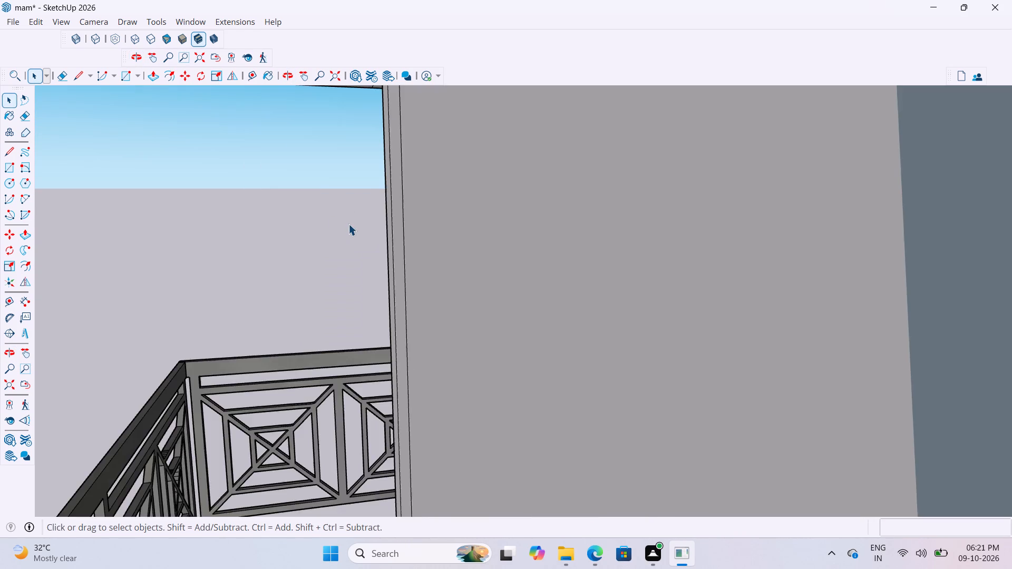
scroll(348, 224, "down", 4)
middle_click_drag(367, 210, 476, 243)
scroll(407, 263, "up", 2)
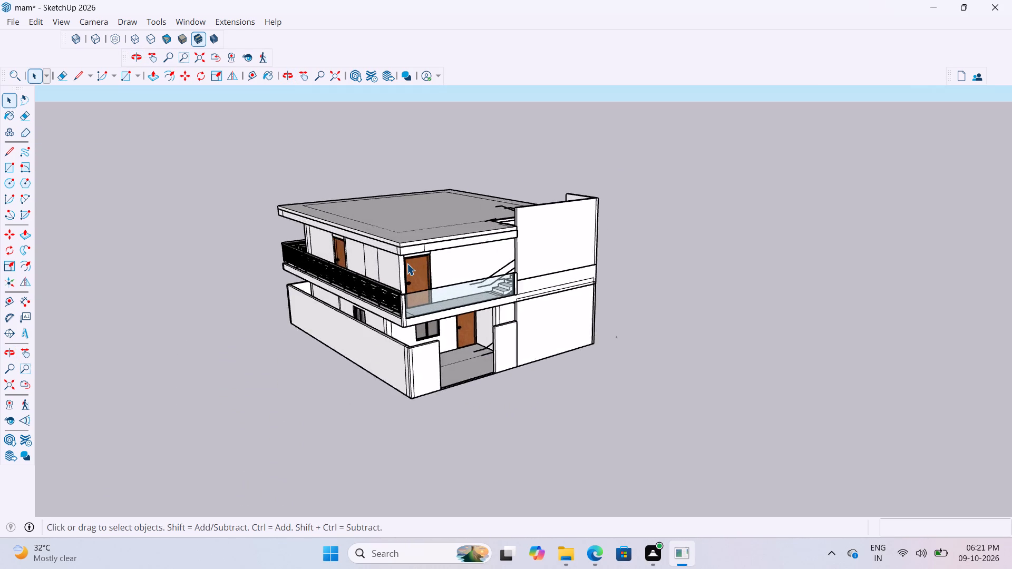
Pull the roof slab's edge face above the glass railing out about 1/8" to the stairwell wall's face, and leave the group.
scroll(407, 263, "up", 7)
scroll(646, 193, "up", 9)
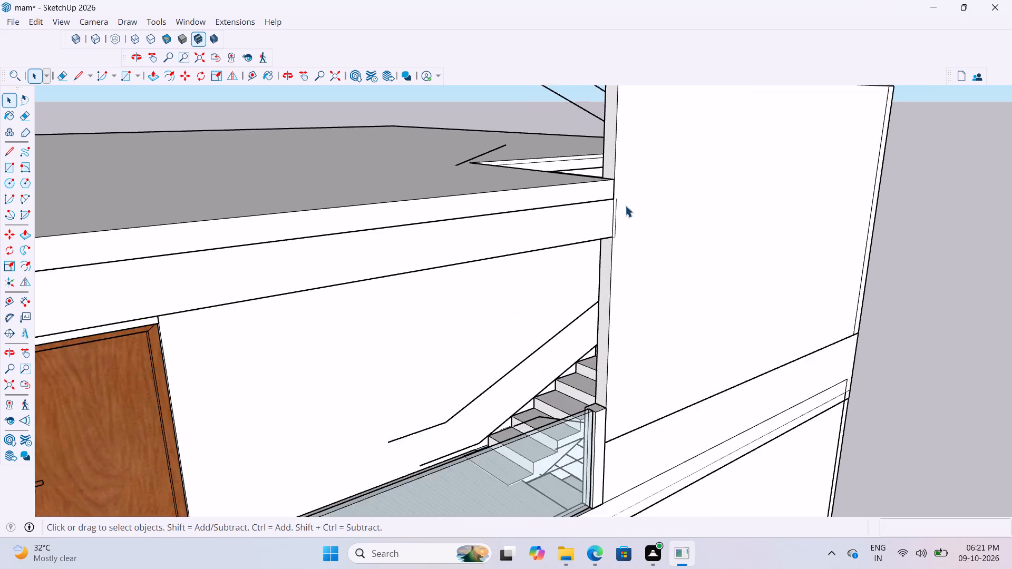
scroll(625, 205, "up", 2)
middle_click_drag(625, 205, 515, 229)
scroll(450, 222, "up", 7)
middle_click_drag(511, 187, 552, 148)
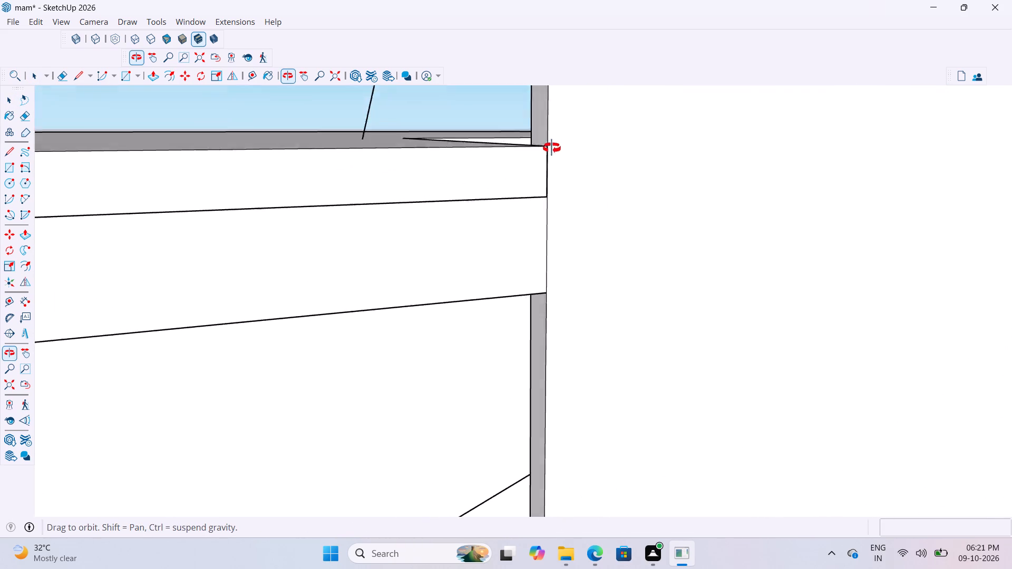
middle_click_drag(552, 148, 678, 109)
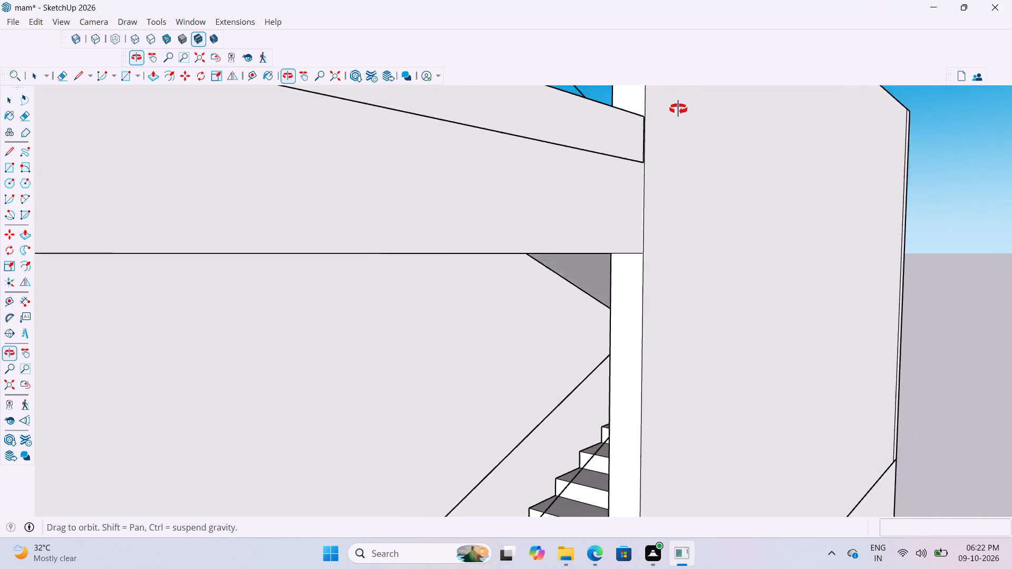
middle_click_drag(678, 109, 668, 122)
scroll(657, 143, "up", 14)
middle_click_drag(635, 178, 552, 232)
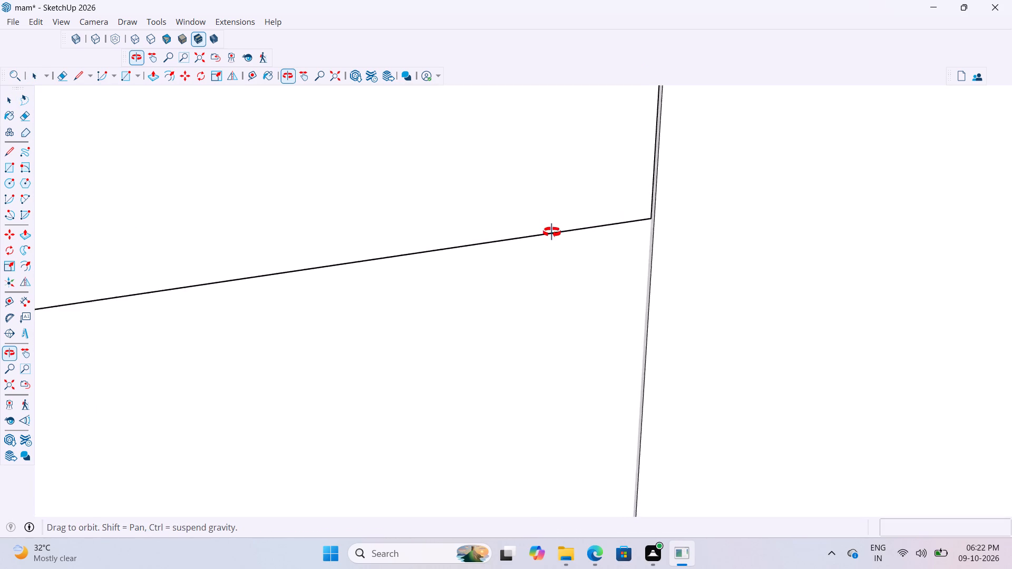
middle_click_drag(552, 232, 420, 267)
scroll(433, 280, "down", 9)
scroll(522, 194, "up", 8)
middle_click_drag(568, 187, 579, 151)
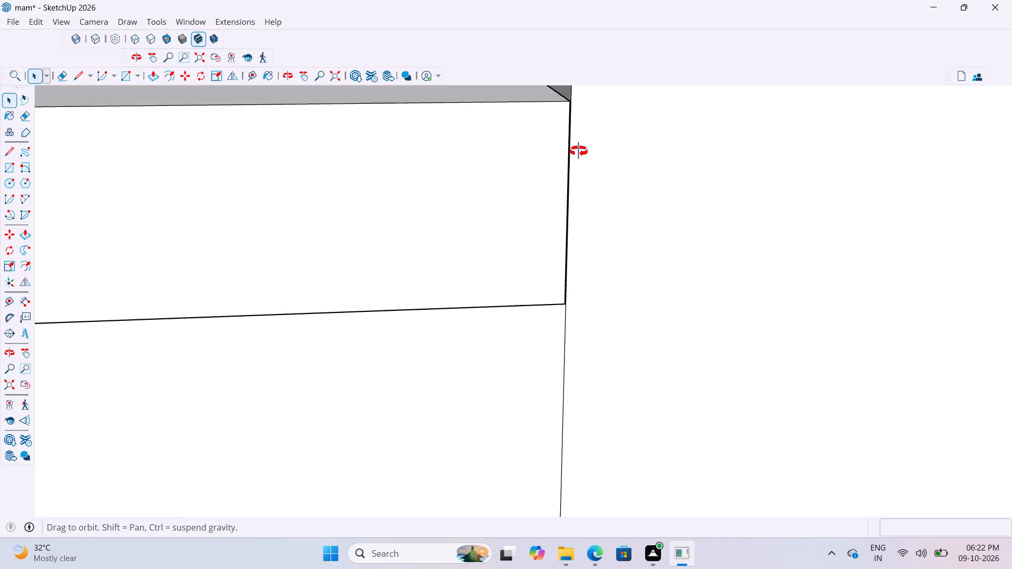
middle_click_drag(579, 151, 666, 25)
middle_click_drag(598, 228, 643, 286)
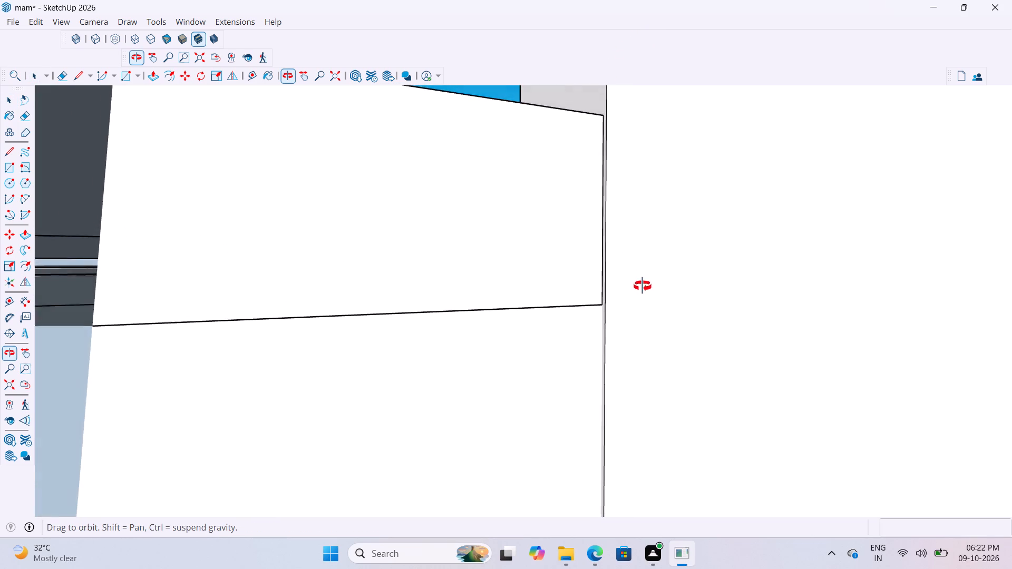
middle_click_drag(643, 286, 617, 407)
double_click(541, 335)
left_click(571, 329)
key("p")
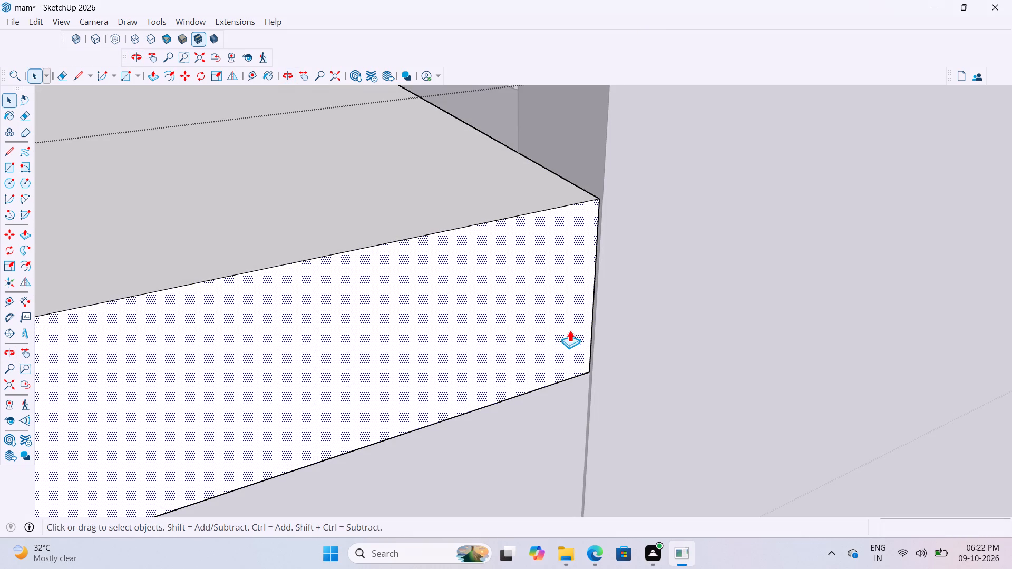
left_click(581, 298)
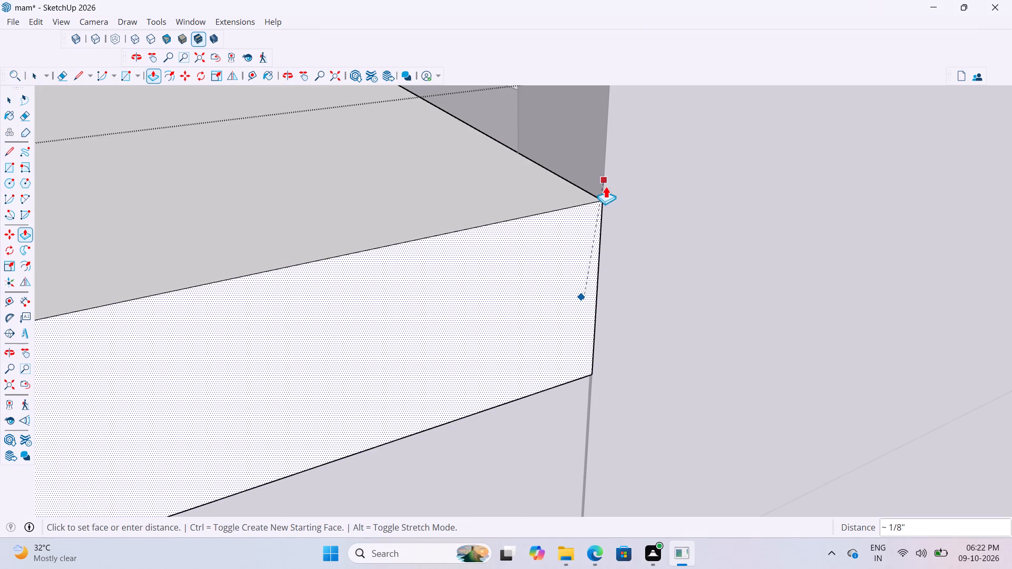
left_click(606, 201)
scroll(547, 182, "down", 4)
scroll(439, 185, "down", 13)
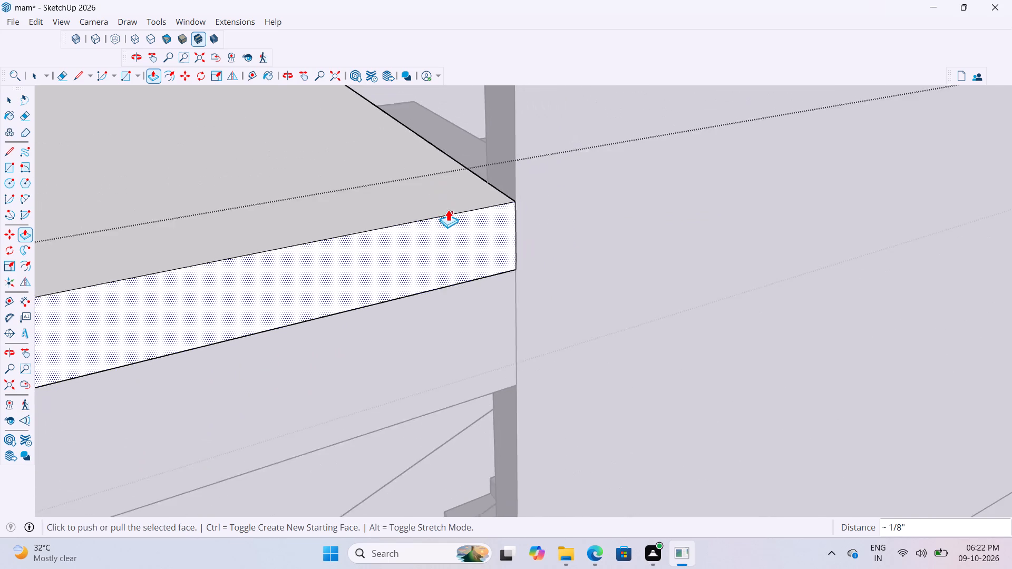
scroll(448, 209, "down", 4)
key("space")
scroll(403, 232, "down", 20)
scroll(403, 232, "down", 4)
key("space")
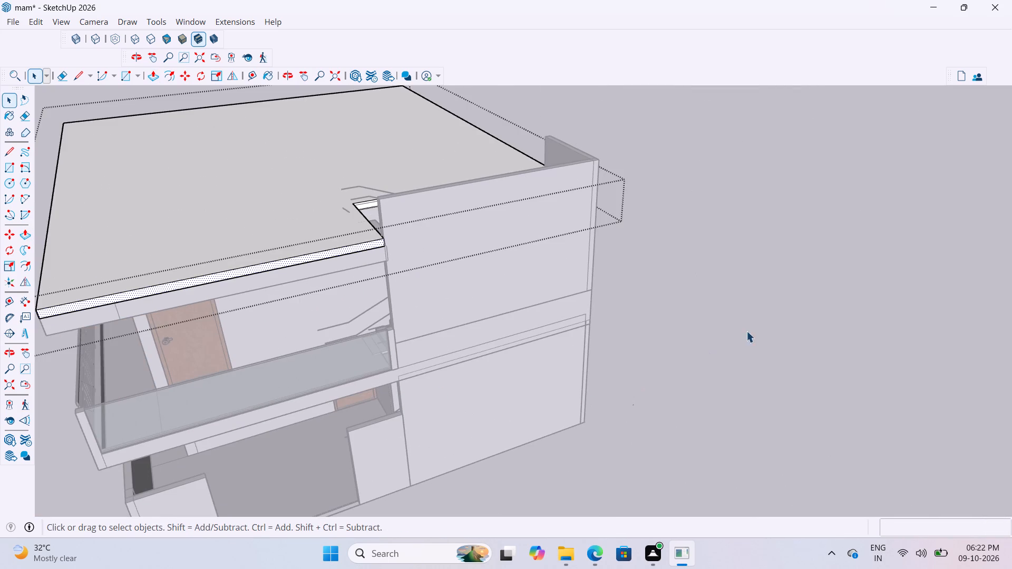
left_click(748, 323)
scroll(316, 277, "up", 4)
scroll(419, 277, "down", 18)
left_click_drag(630, 279, 636, 281)
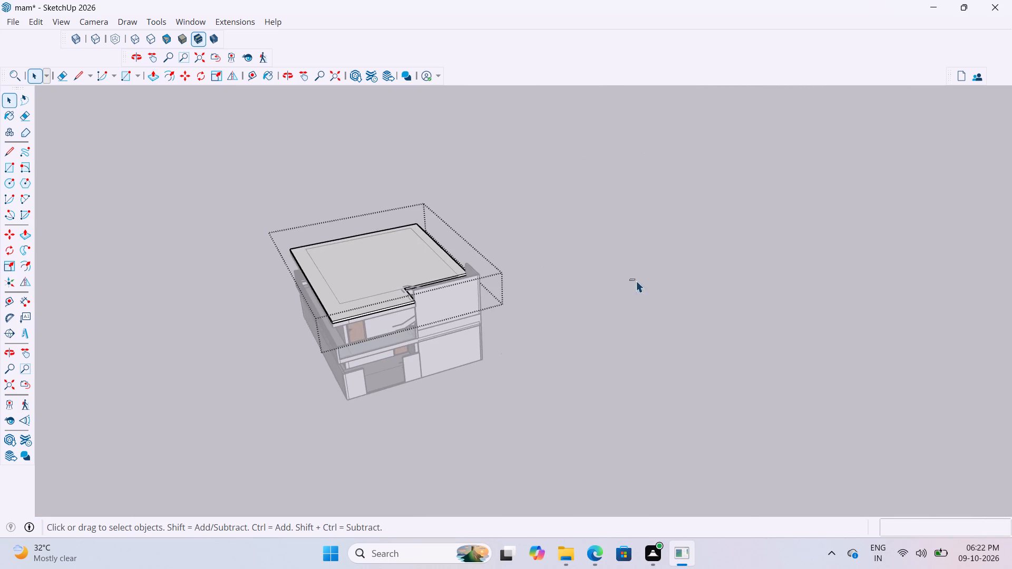
left_click_drag(673, 171, 679, 180)
left_click_drag(655, 234, 638, 257)
scroll(220, 352, "down", 5)
left_click(647, 398)
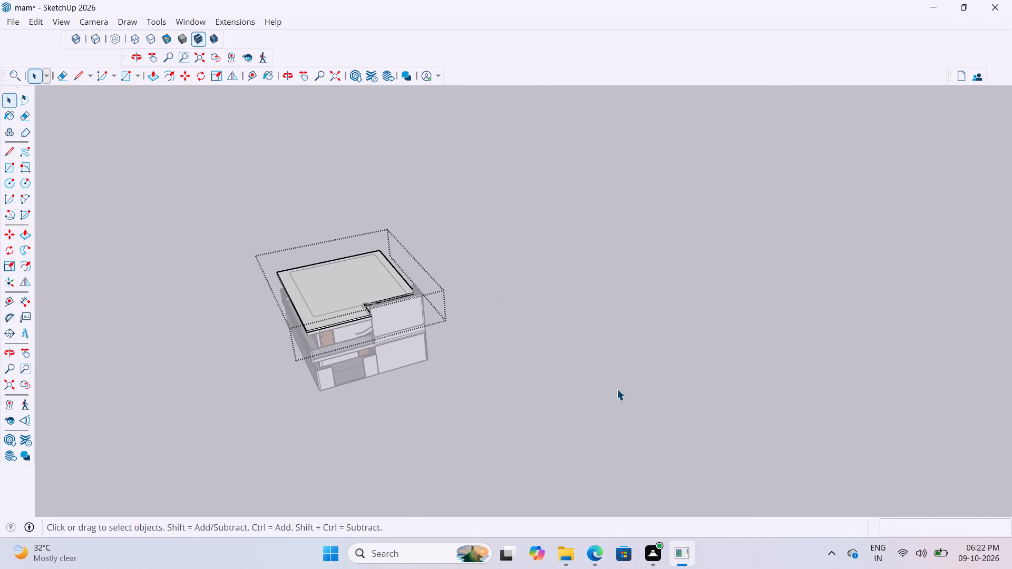
left_click_drag(632, 367, 611, 378)
scroll(161, 223, "down", 12)
left_click(554, 205)
left_click(408, 252)
Pull the drop beam's outer face above the glass railing about 1/8" to align with the slab edge, and leave the group.
scroll(254, 313, "up", 5)
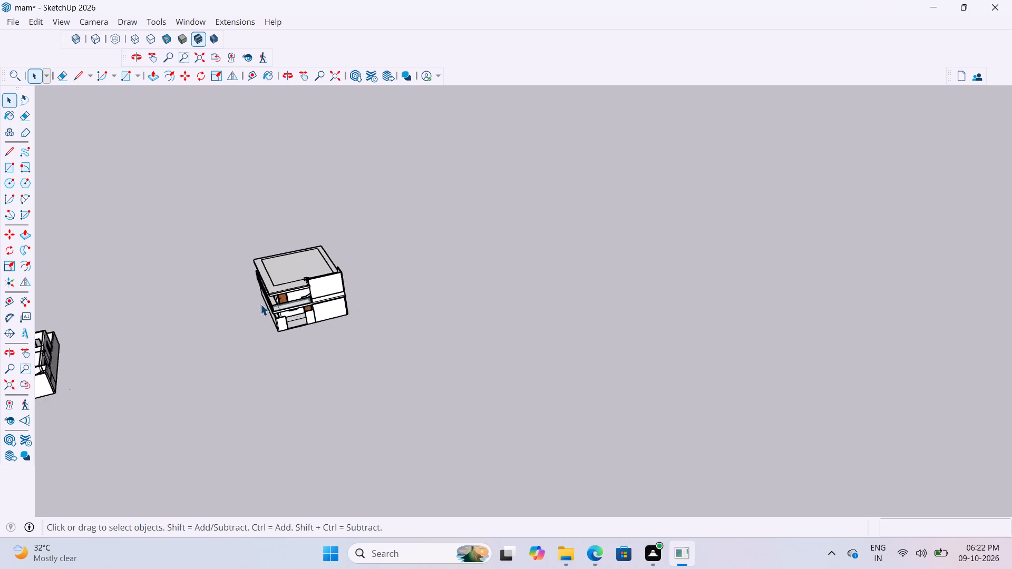
scroll(260, 304, "up", 20)
scroll(260, 304, "up", 13)
middle_click_drag(384, 201, 424, 162)
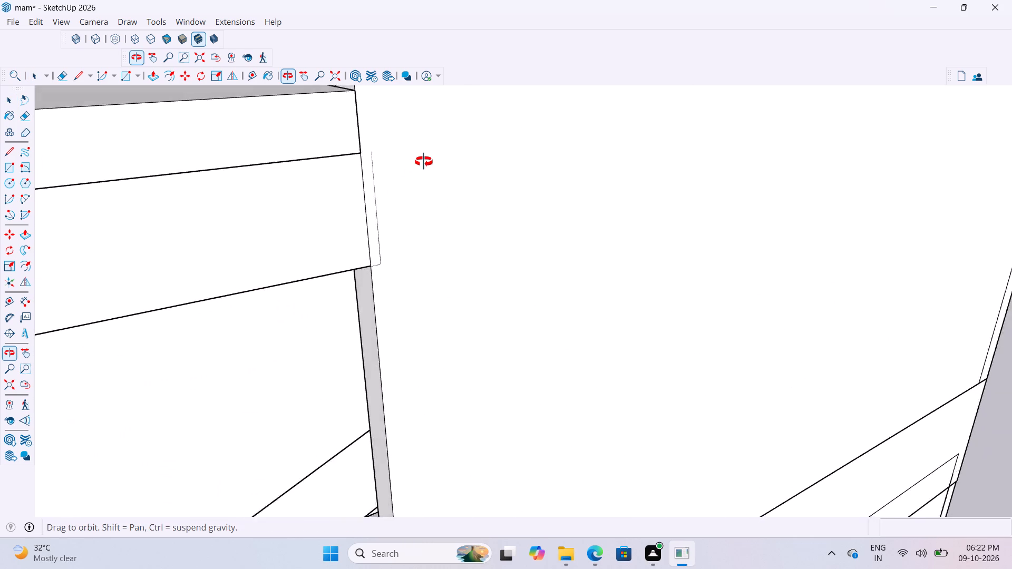
middle_click_drag(424, 162, 468, 122)
scroll(404, 171, "up", 4)
middle_click_drag(305, 113, 438, 67)
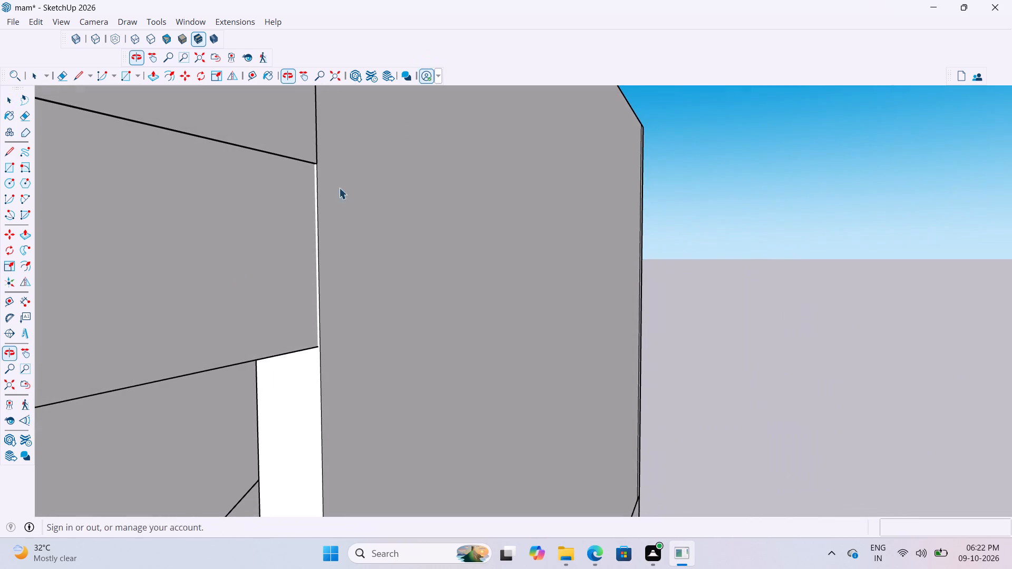
scroll(285, 300, "up", 10)
middle_click_drag(328, 362, 335, 370)
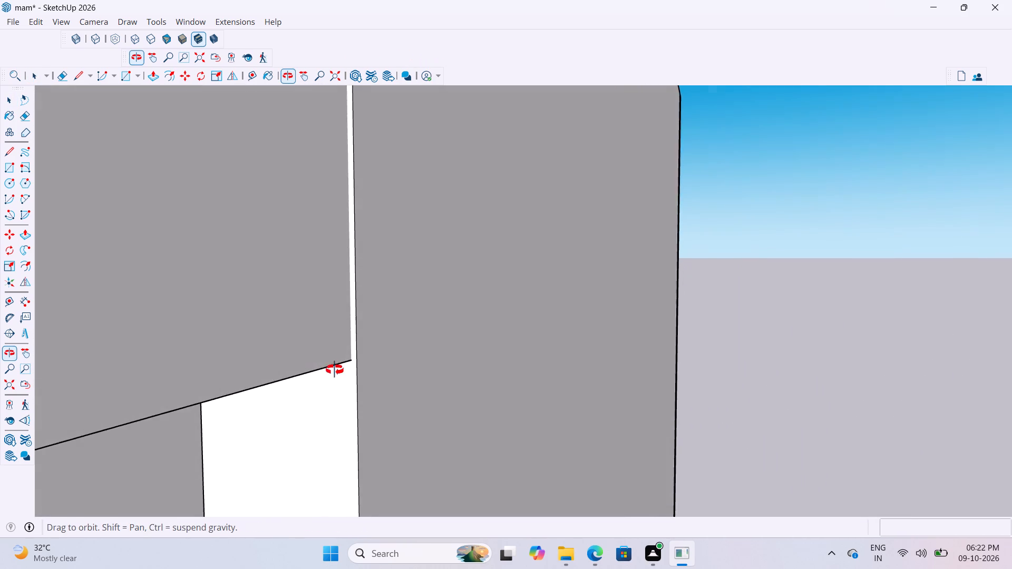
middle_click_drag(335, 370, 344, 393)
scroll(315, 394, "down", 16)
double_click(280, 374)
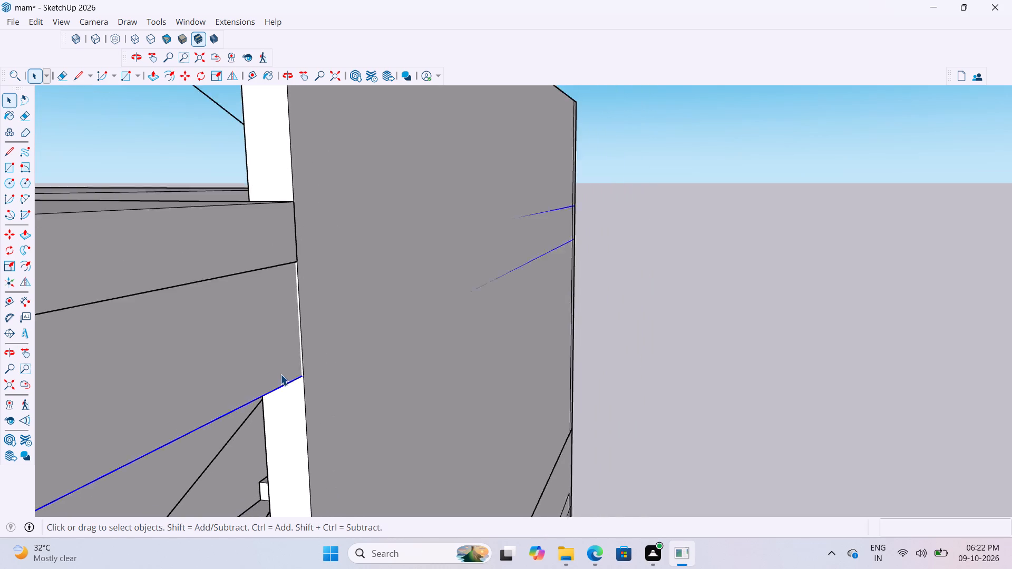
left_click(278, 372)
key("p")
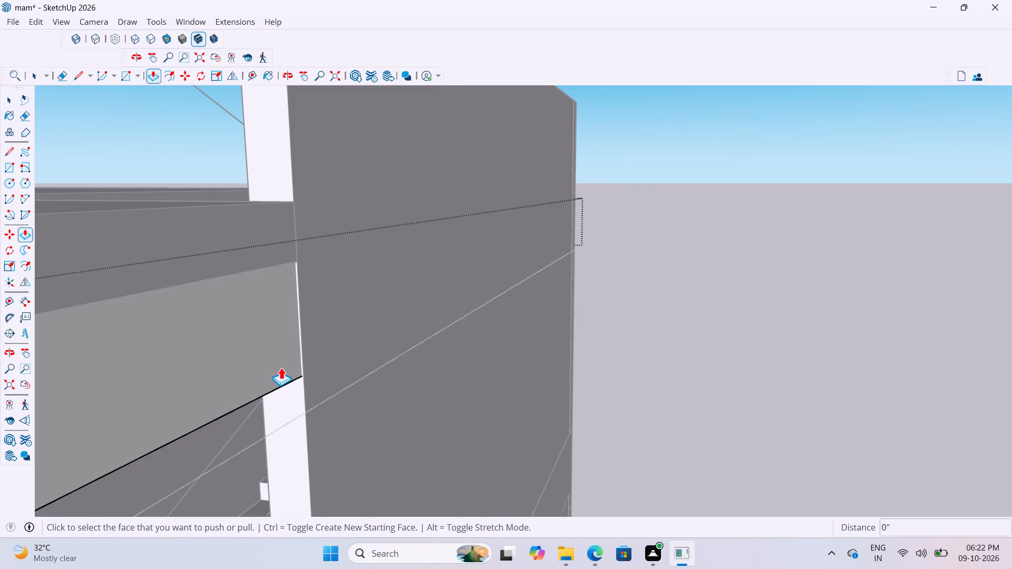
left_click(281, 367)
left_click(280, 259)
scroll(273, 252, "down", 10)
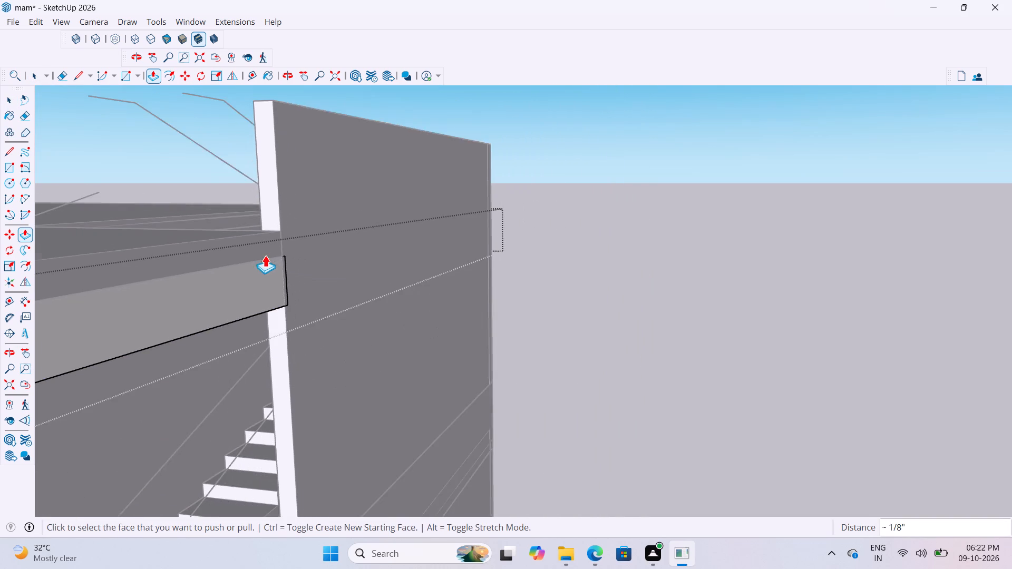
scroll(265, 255, "down", 15)
key("space")
key("space")
left_click(411, 296)
Inspect the roof slab edge, drop beam and balcony side of the house from above and below.
scroll(404, 280, "down", 11)
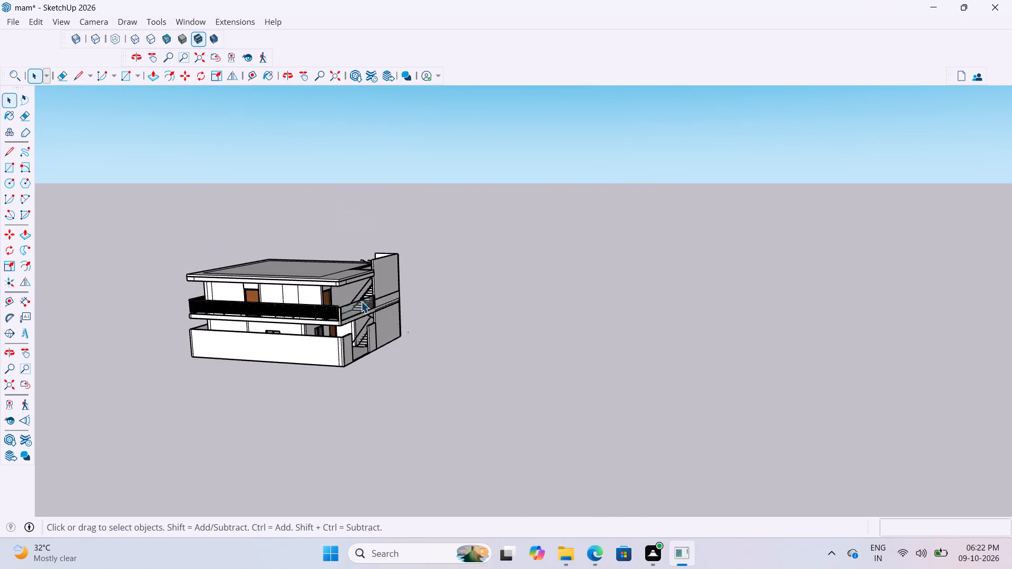
scroll(361, 301, "down", 2)
scroll(546, 311, "up", 14)
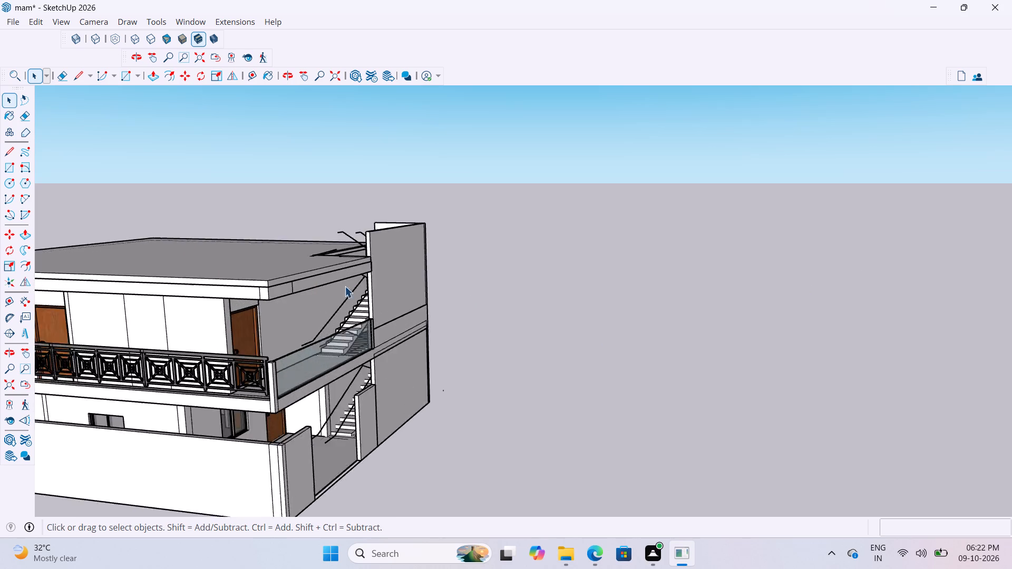
scroll(345, 286, "up", 15)
middle_click_drag(293, 284, 236, 243)
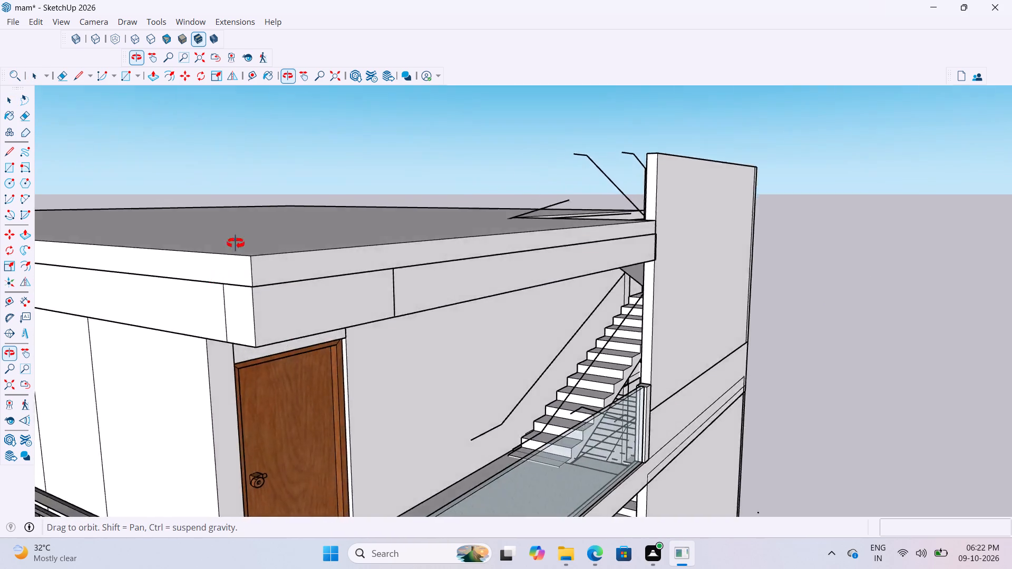
middle_click_drag(236, 243, 443, 154)
scroll(209, 209, "up", 11)
scroll(278, 211, "down", 4)
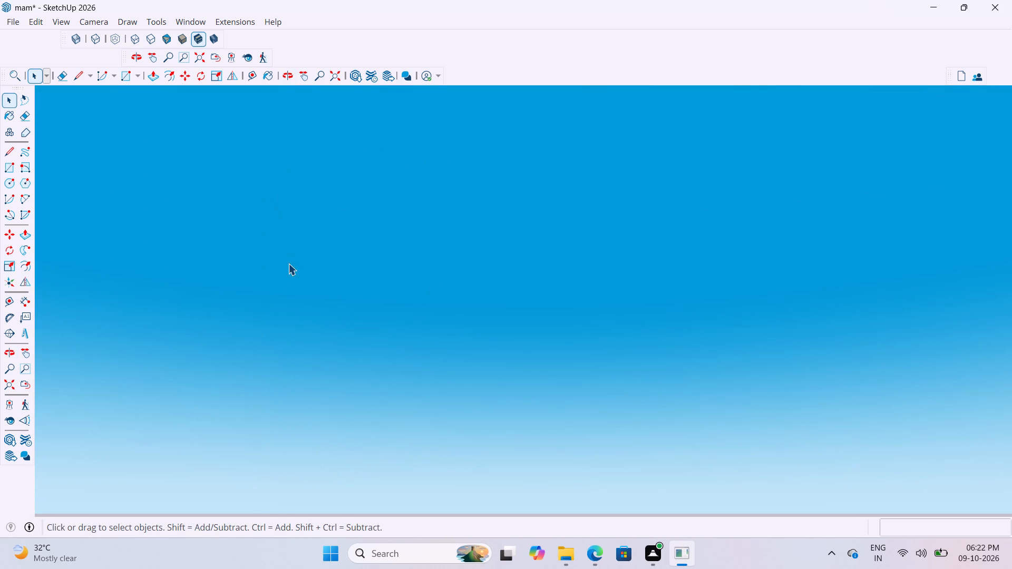
scroll(278, 263, "down", 6)
scroll(358, 242, "up", 2)
scroll(287, 319, "down", 12)
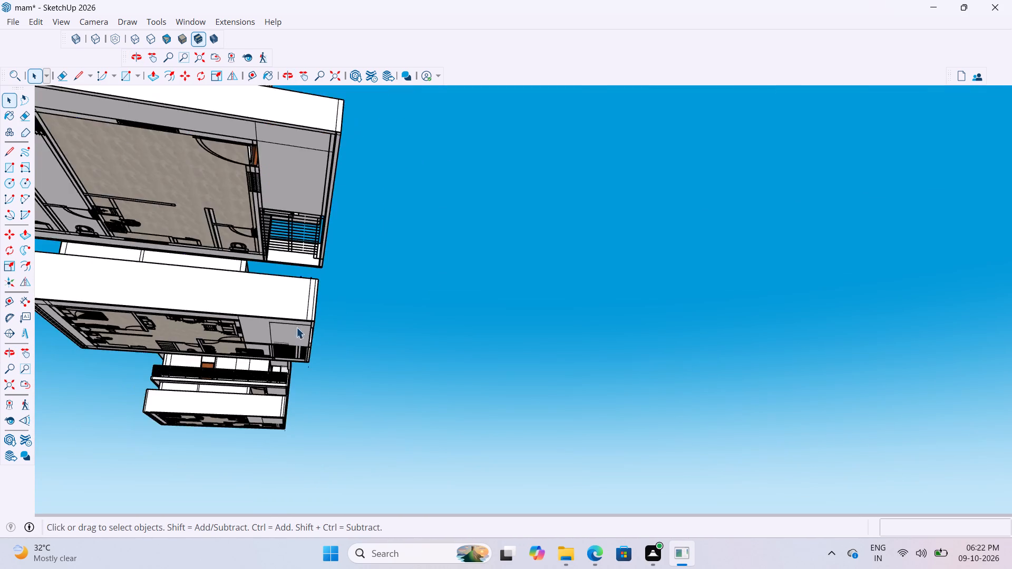
scroll(296, 327, "down", 8)
middle_click_drag(322, 277, 70, 397)
scroll(656, 217, "up", 4)
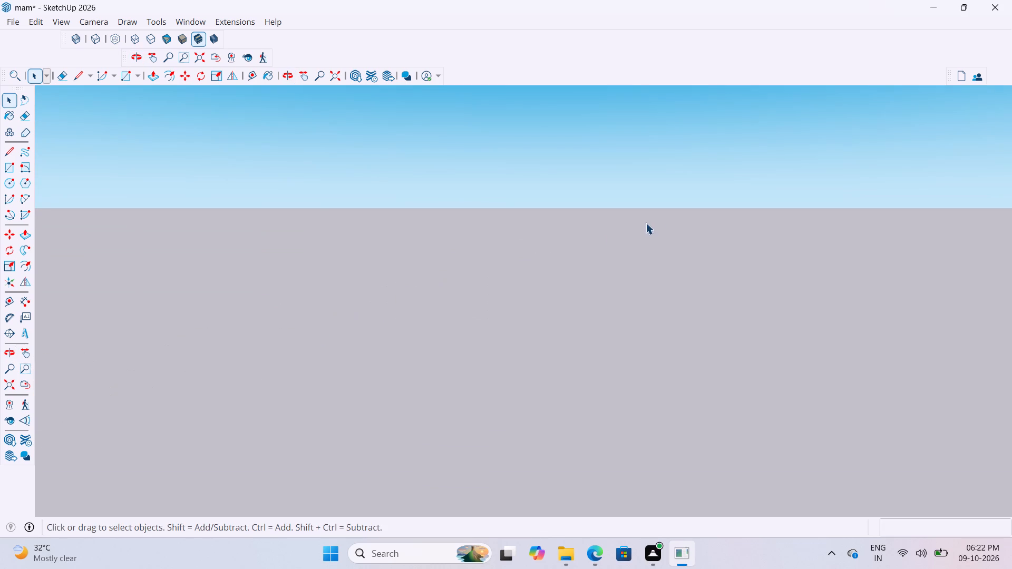
scroll(531, 260, "down", 10)
scroll(417, 320, "up", 11)
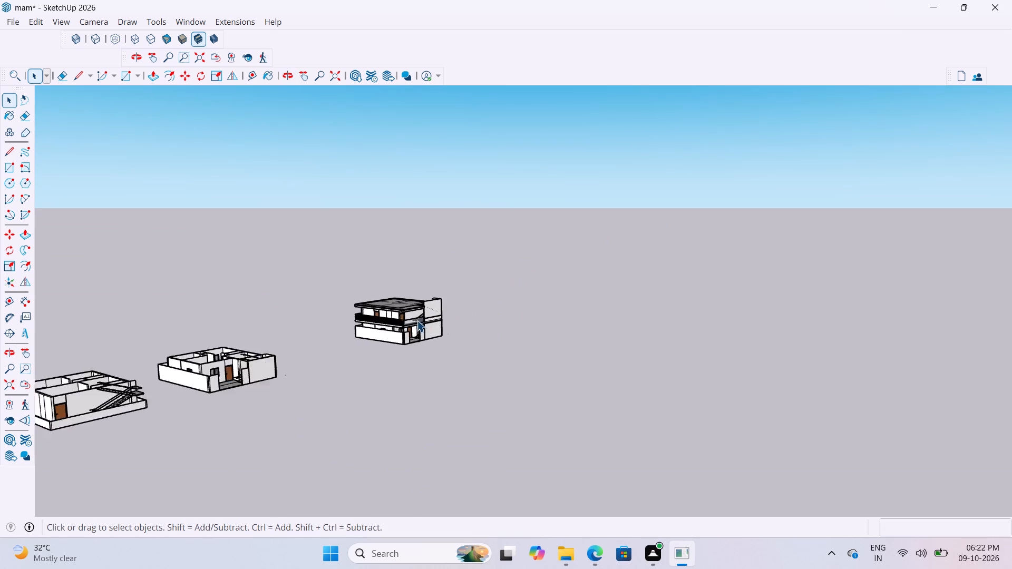
scroll(417, 320, "up", 14)
scroll(342, 239, "up", 11)
middle_click_drag(314, 260, 243, 302)
scroll(260, 284, "up", 1)
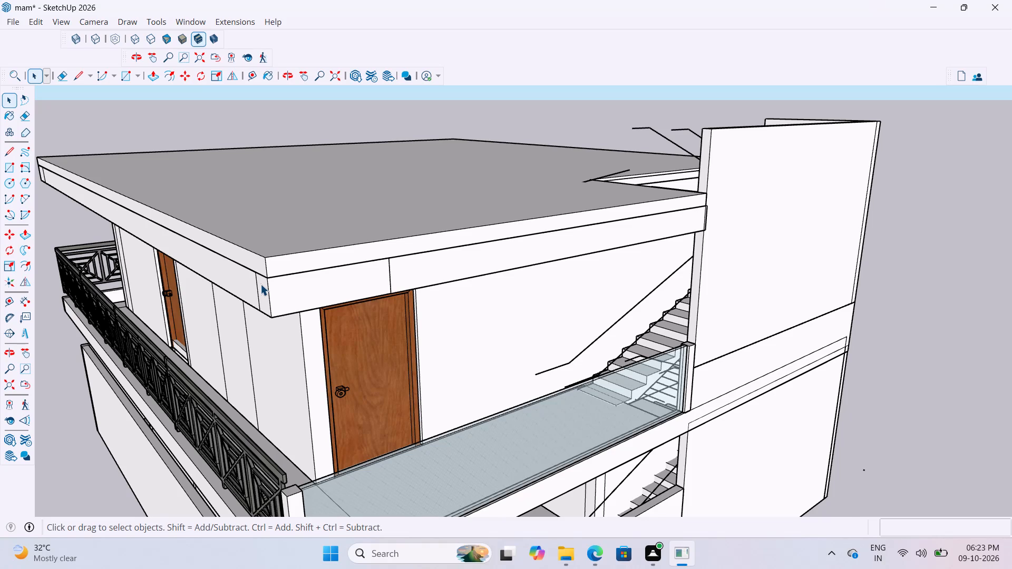
scroll(357, 313, "up", 4)
scroll(348, 313, "down", 5)
middle_click_drag(504, 295, 454, 238)
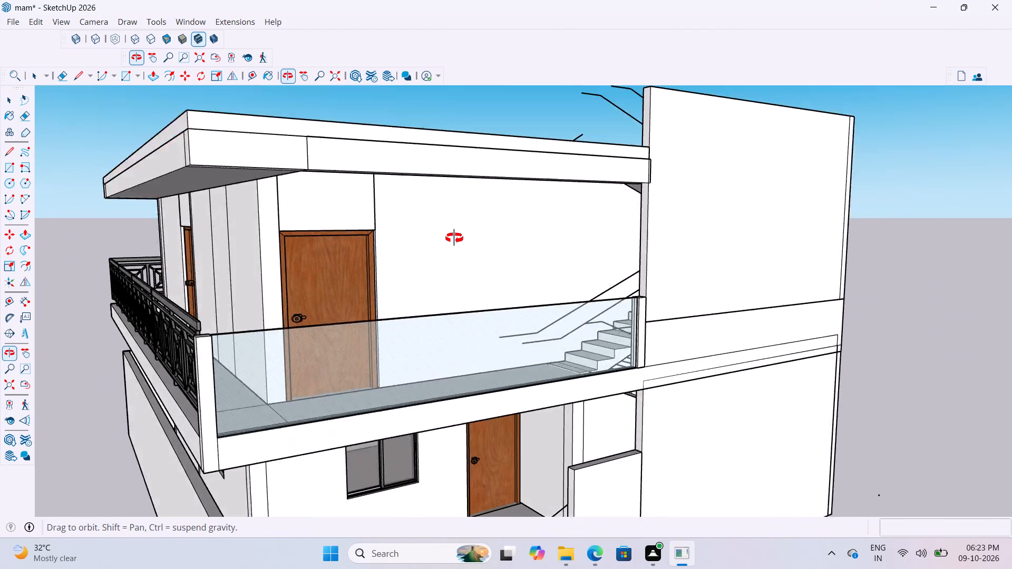
middle_click_drag(454, 238, 536, 219)
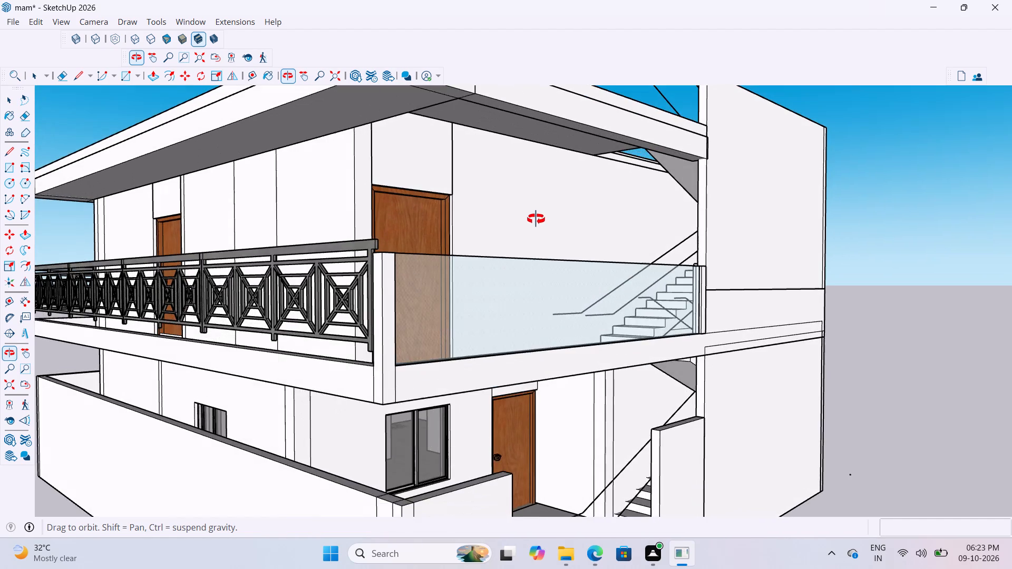
middle_click_drag(536, 219, 489, 235)
Inspect the joint between the drop beam and the stairwell wall above the glass railing, selecting the beam to see its extent.
scroll(607, 204, "up", 5)
scroll(600, 263, "up", 3)
scroll(577, 282, "down", 9)
scroll(637, 233, "up", 3)
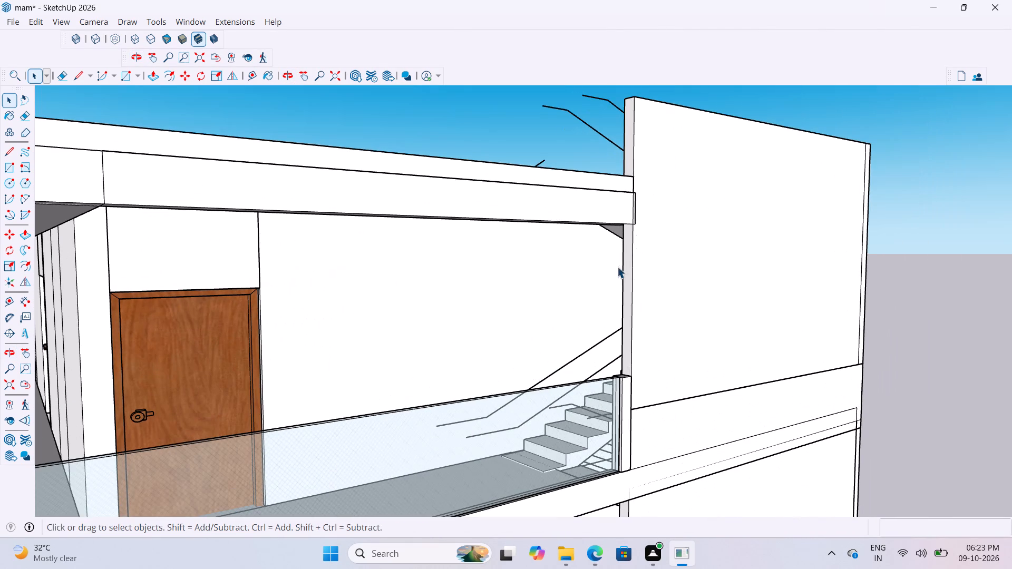
scroll(592, 223, "up", 3)
middle_click_drag(598, 222, 605, 199)
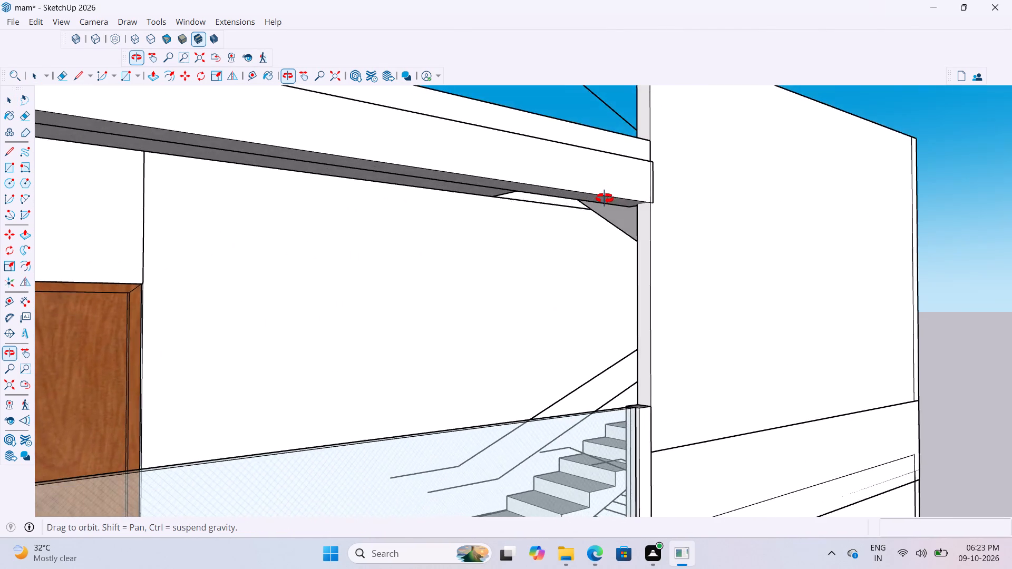
middle_click_drag(605, 199, 472, 241)
scroll(515, 214, "up", 9)
left_click(515, 214)
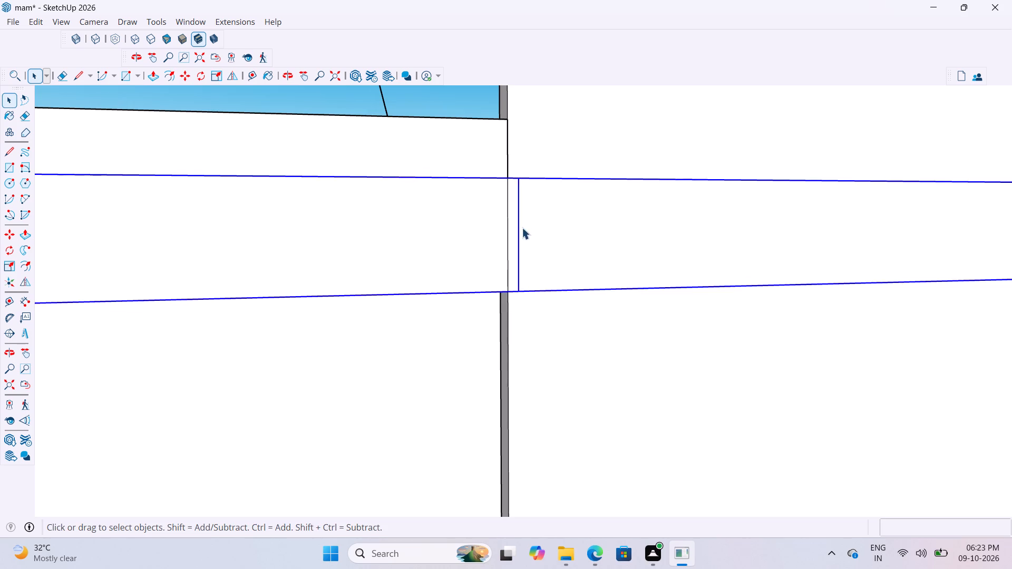
scroll(522, 228, "up", 1)
middle_click_drag(522, 228, 414, 269)
scroll(485, 282, "down", 20)
scroll(485, 282, "down", 3)
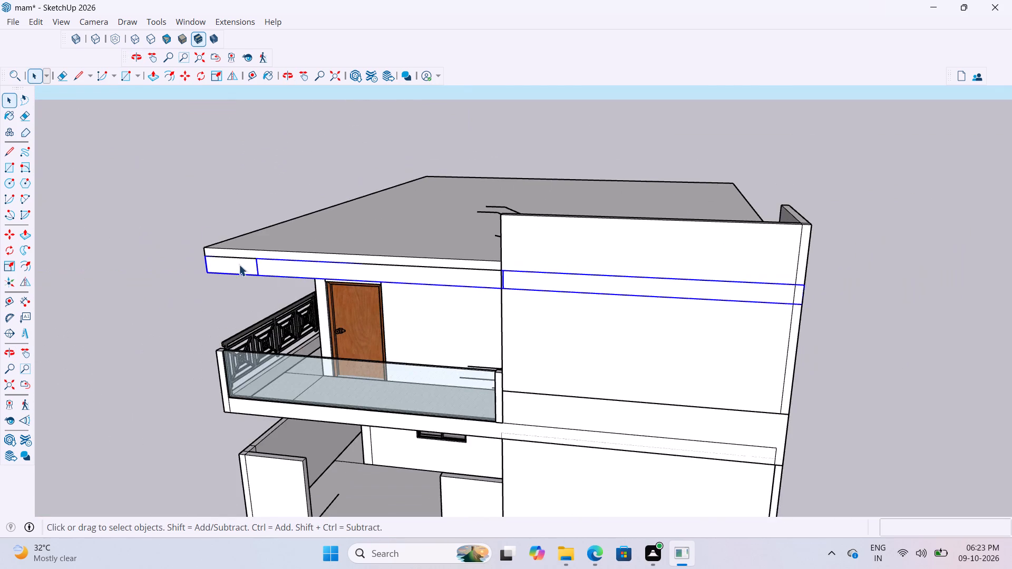
left_click(190, 210)
Pull the corner section of the drop beam's face above the glass railing out about 1/8" to the slab corner, and leave the group.
scroll(198, 246, "up", 8)
scroll(255, 297, "down", 9)
scroll(272, 306, "up", 4)
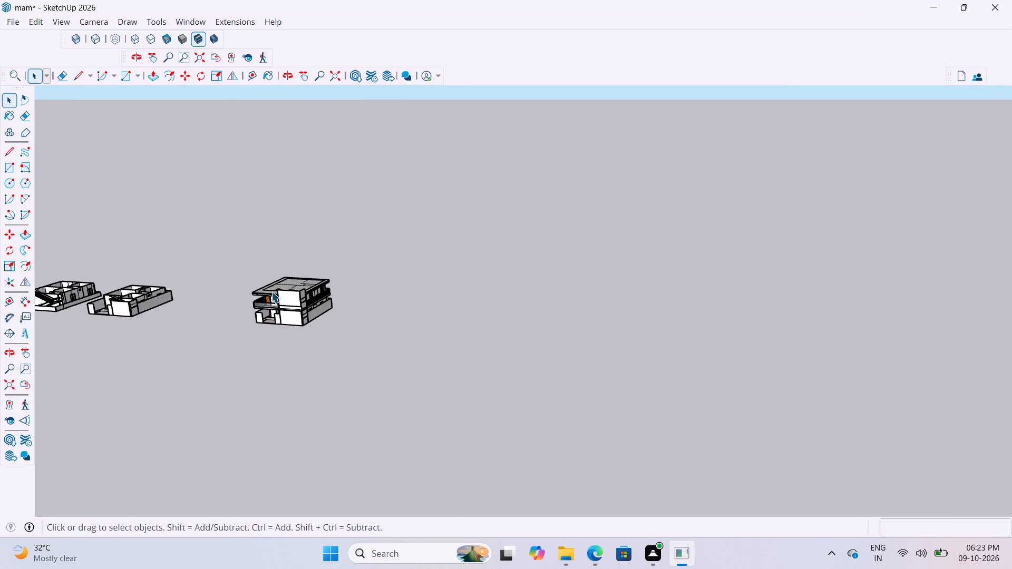
scroll(271, 291, "up", 20)
middle_click_drag(282, 276, 440, 271)
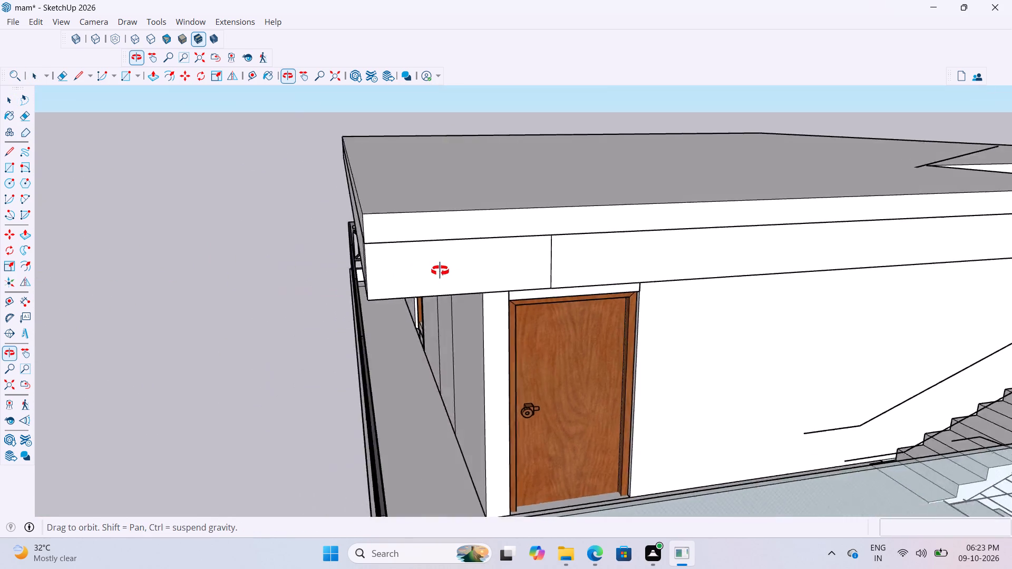
middle_click_drag(440, 271, 460, 260)
scroll(454, 218, "up", 18)
middle_click_drag(464, 223, 493, 223)
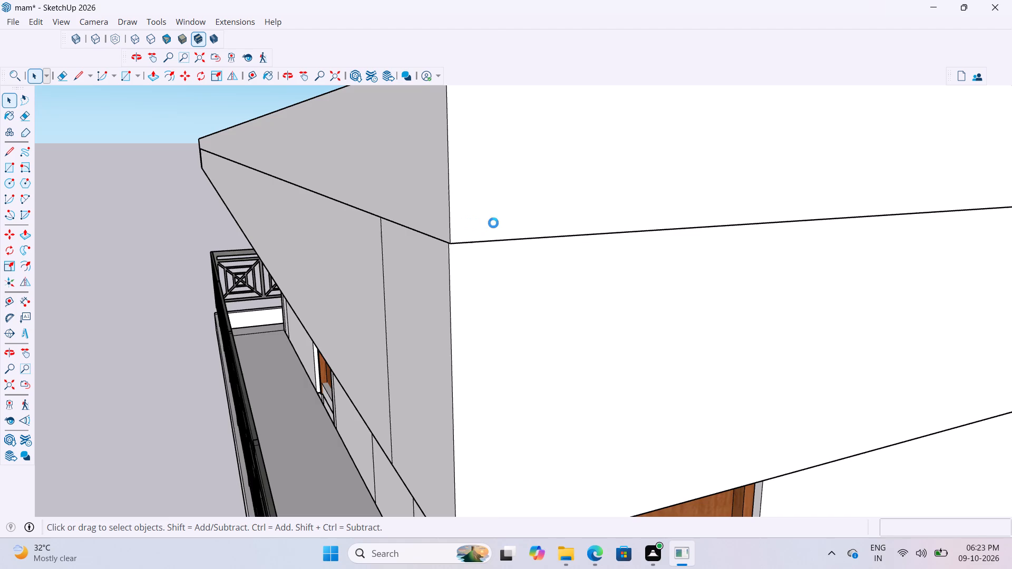
middle_click_drag(493, 223, 503, 226)
scroll(402, 238, "up", 7)
scroll(470, 241, "down", 5)
middle_click_drag(521, 239, 560, 228)
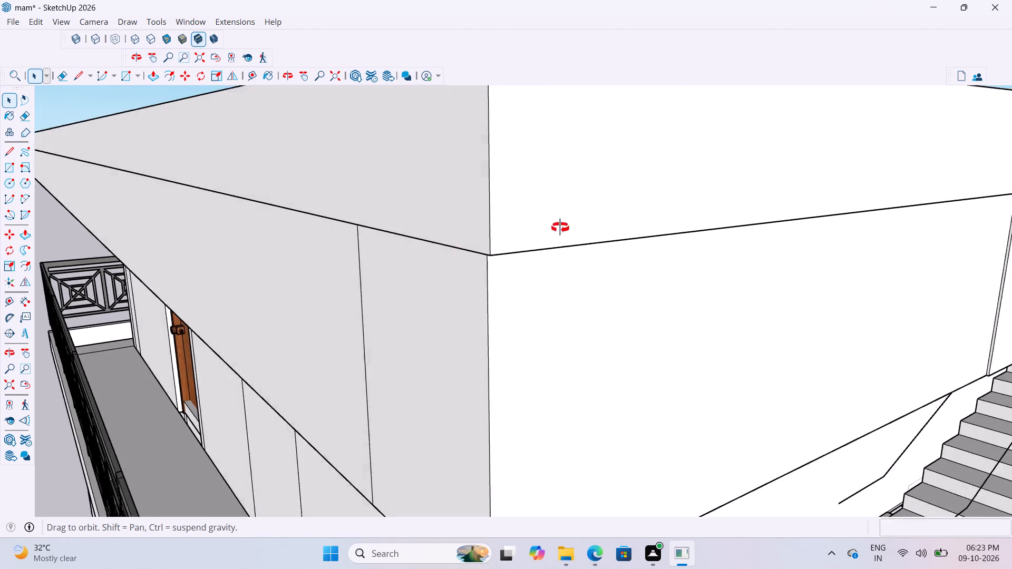
middle_click_drag(560, 228, 715, 102)
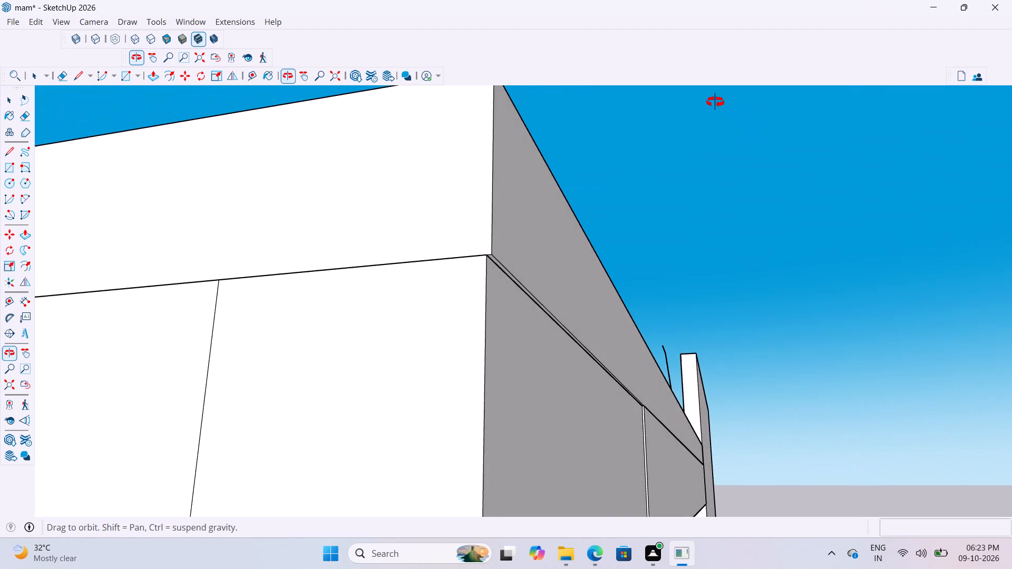
middle_click_drag(715, 102, 605, 124)
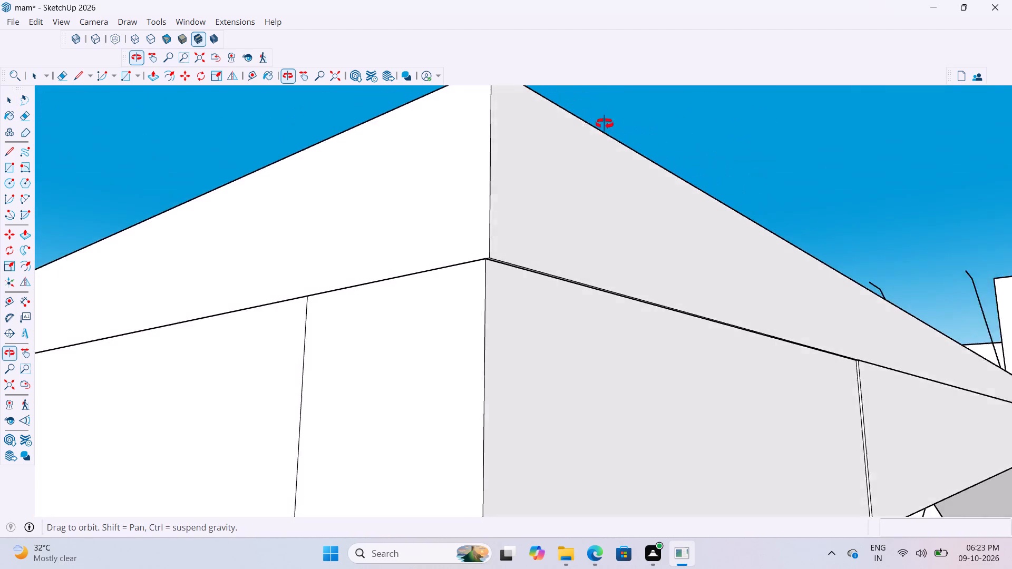
middle_click_drag(605, 124, 632, 125)
double_click(538, 337)
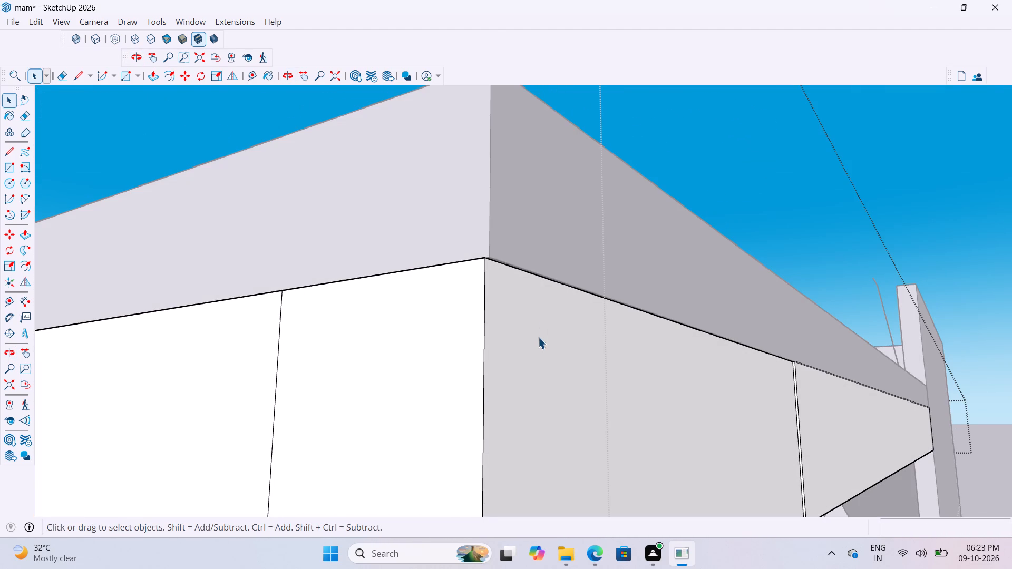
key("p")
left_click(511, 345)
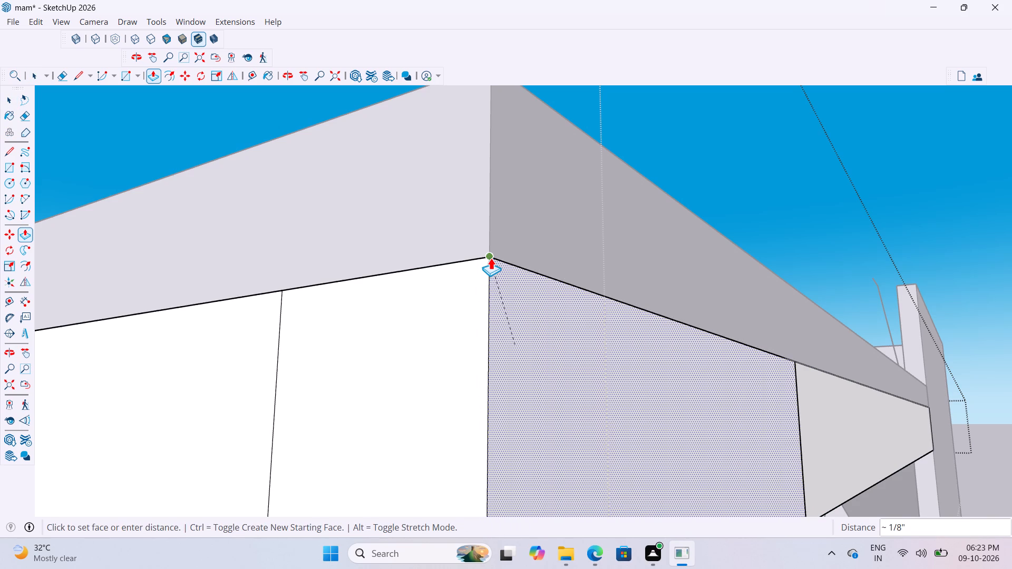
left_click(491, 258)
scroll(491, 241, "down", 20)
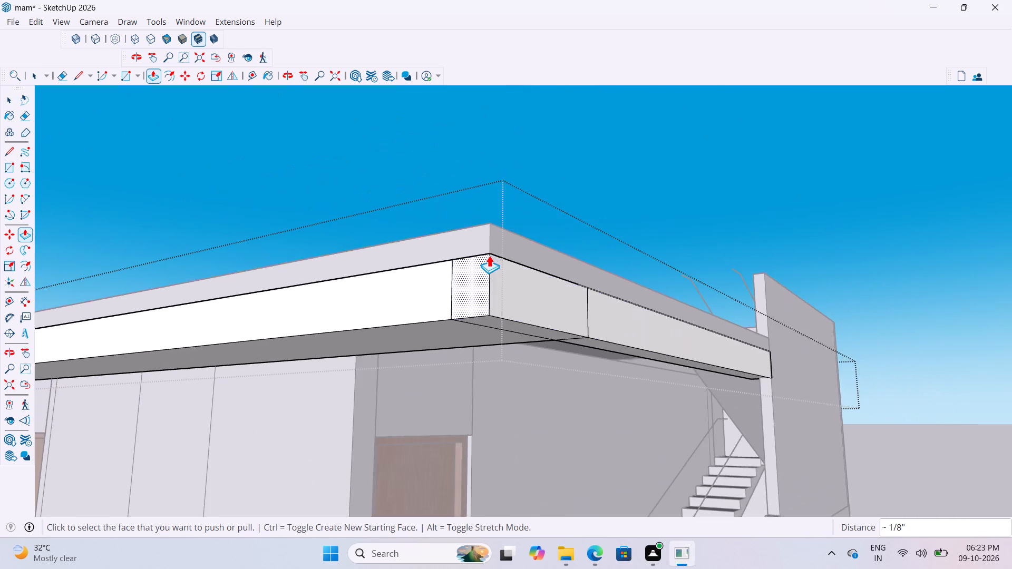
scroll(489, 256, "down", 5)
key("space")
left_click(860, 282)
scroll(572, 328, "up", 2)
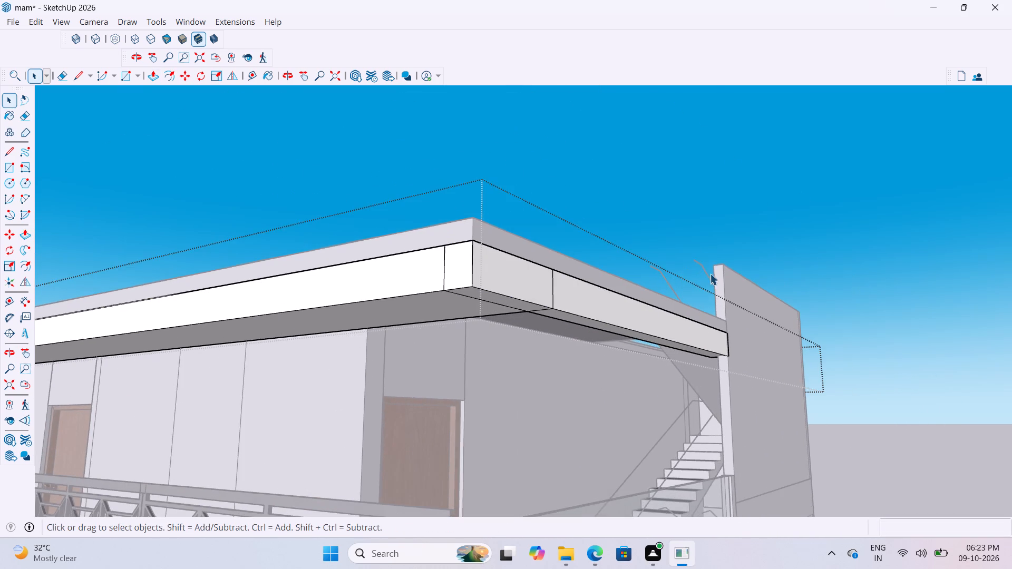
scroll(653, 280, "down", 5)
left_click(909, 271)
middle_click_drag(733, 290, 401, 368)
scroll(595, 315, "down", 1)
left_click_drag(835, 243, 840, 243)
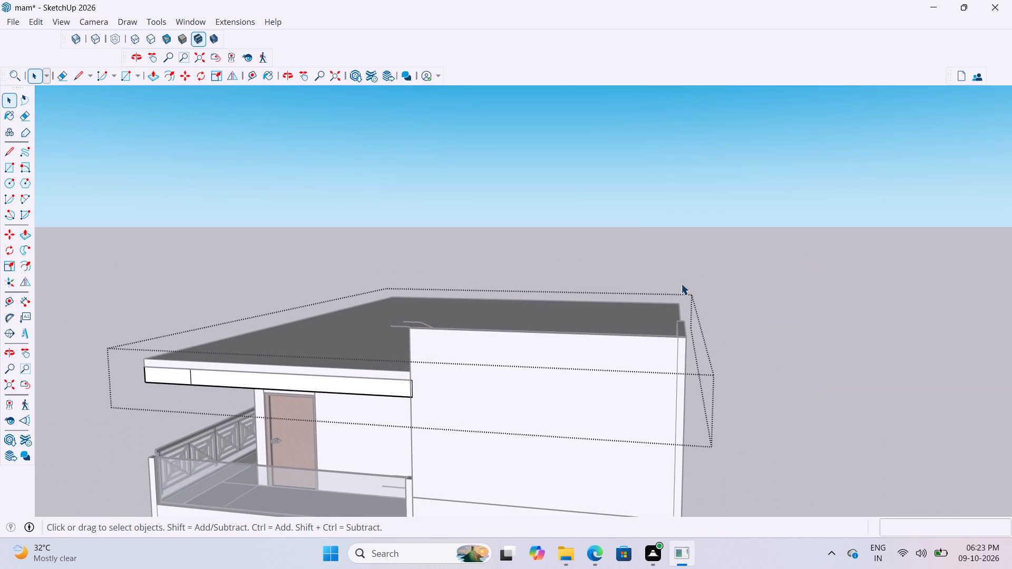
scroll(632, 281, "down", 5)
left_click(823, 237)
Examine the drop beam's end where it meets the stairwell wall and roof slab above the glass railing.
scroll(660, 251, "down", 5)
scroll(596, 303, "up", 3)
scroll(722, 229, "up", 4)
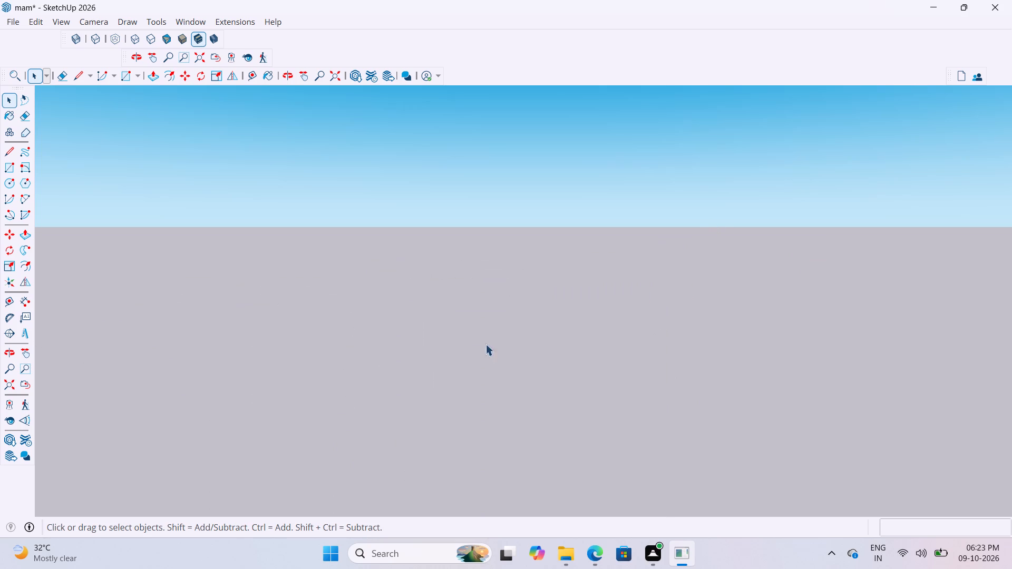
scroll(748, 191, "down", 4)
scroll(752, 162, "up", 2)
scroll(694, 168, "up", 3)
scroll(683, 179, "down", 4)
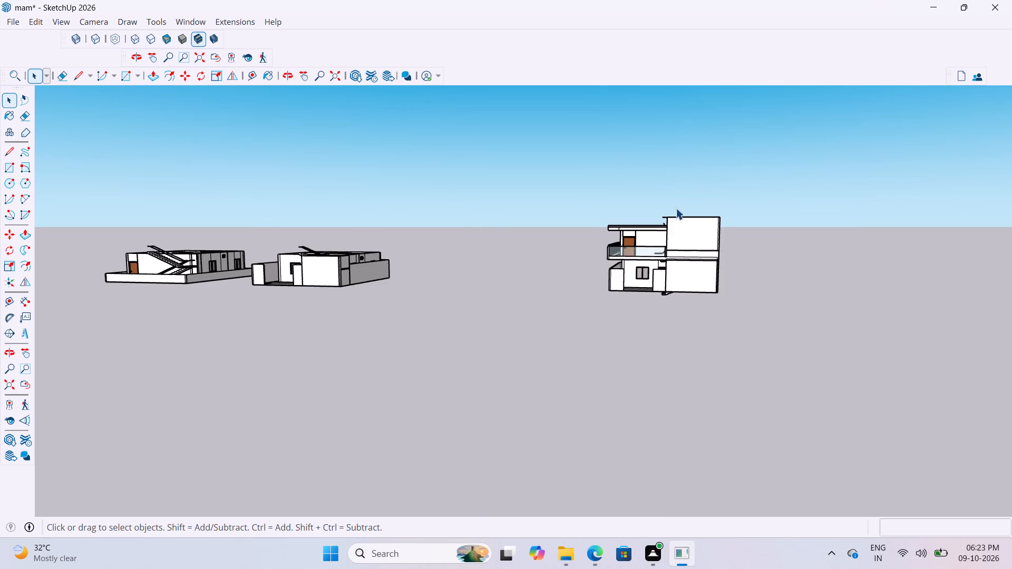
middle_click_drag(683, 218, 689, 252)
scroll(692, 209, "up", 17)
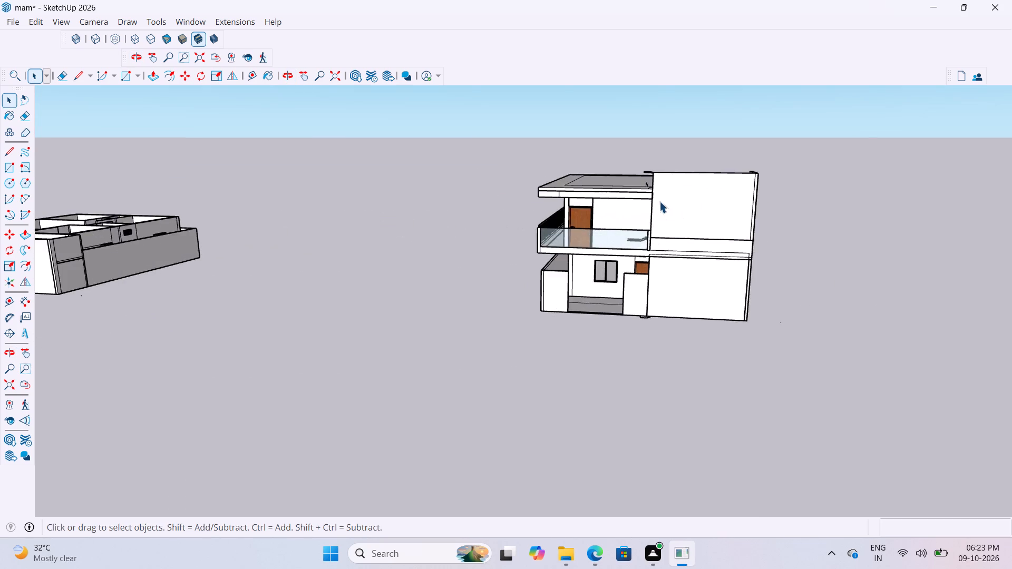
scroll(659, 201, "up", 13)
scroll(638, 205, "down", 10)
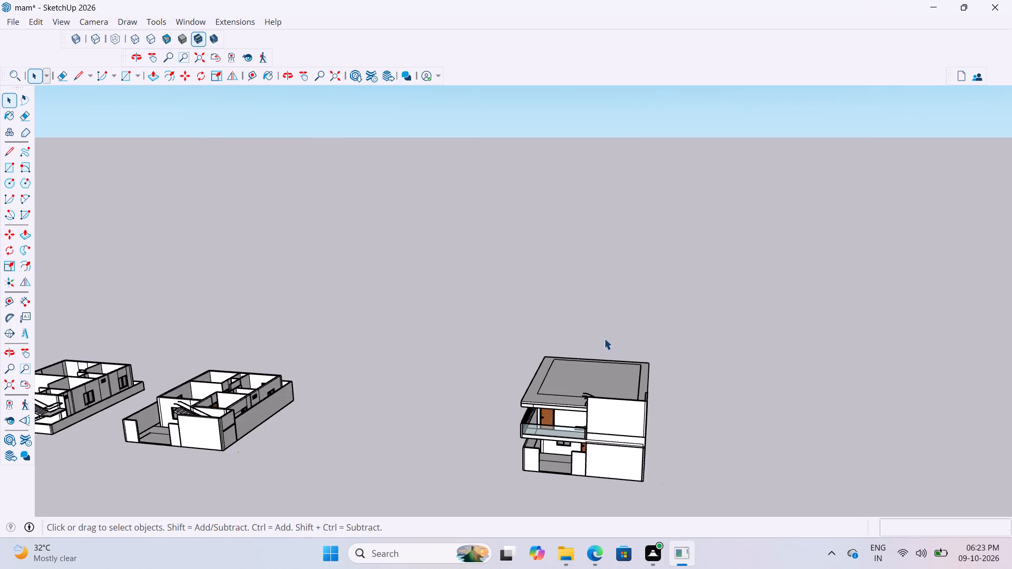
scroll(601, 351, "up", 20)
scroll(601, 351, "up", 2)
middle_click_drag(586, 317, 586, 317)
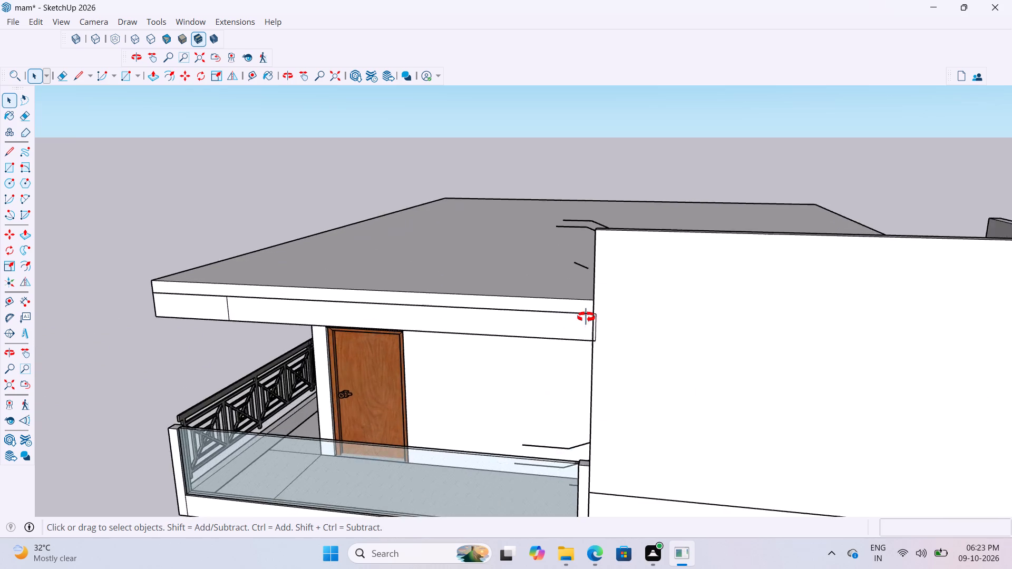
middle_click_drag(586, 317, 511, 328)
scroll(516, 342, "up", 18)
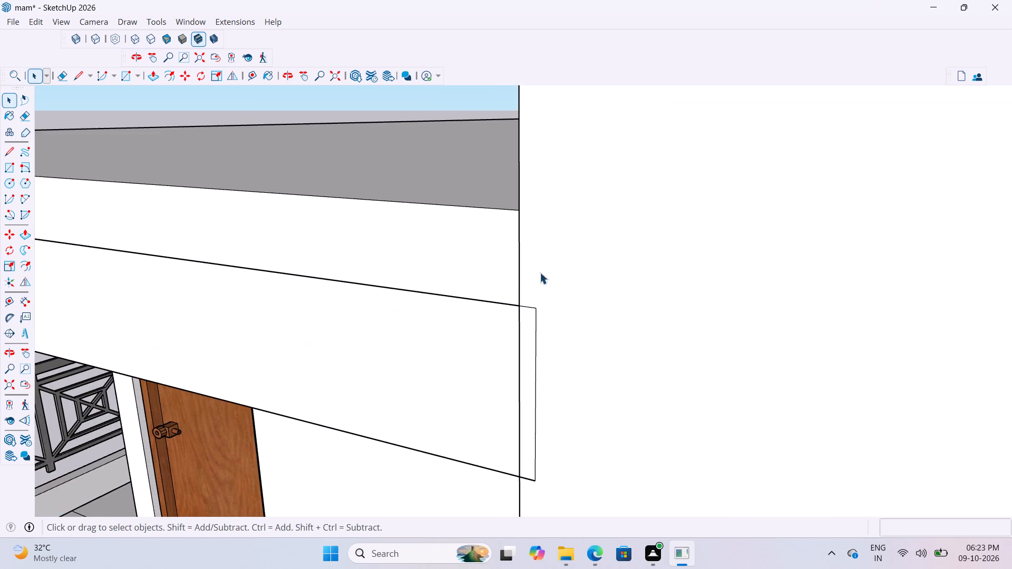
middle_click_drag(543, 264, 800, 351)
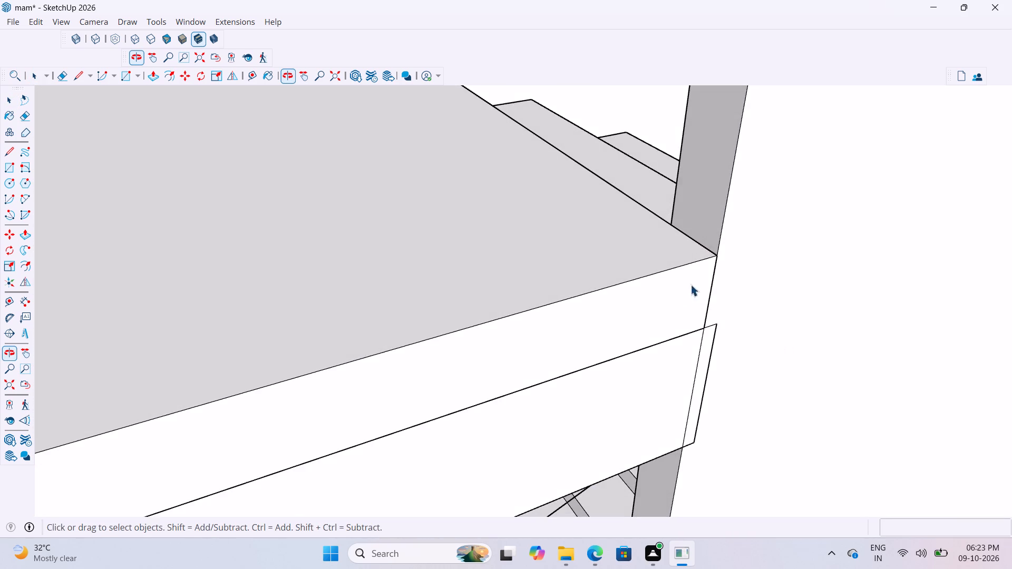
scroll(704, 271, "up", 11)
scroll(711, 253, "down", 5)
middle_click_drag(650, 394, 592, 389)
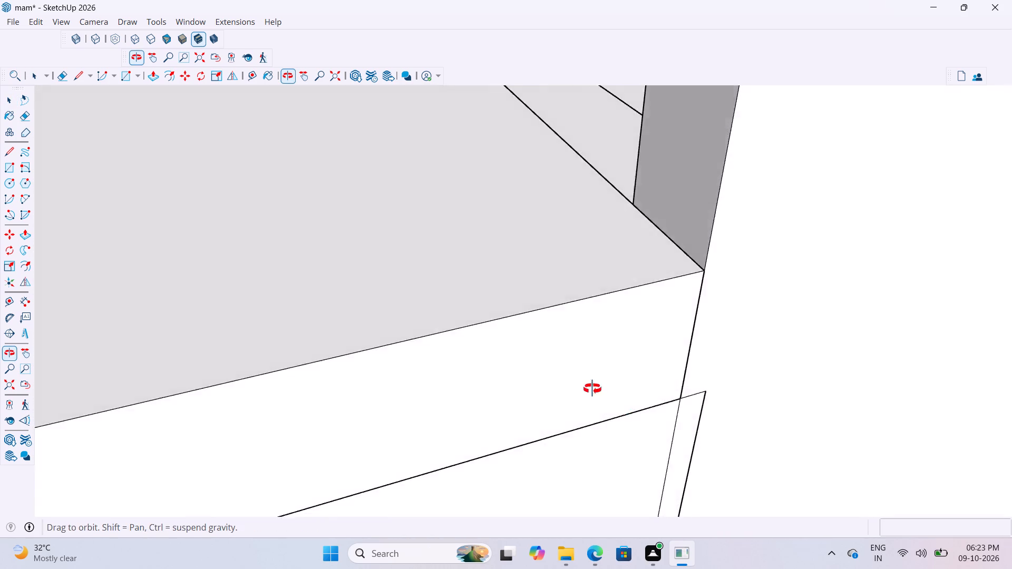
middle_click_drag(592, 389, 553, 361)
scroll(554, 300, "down", 20)
scroll(554, 300, "down", 11)
scroll(476, 329, "down", 3)
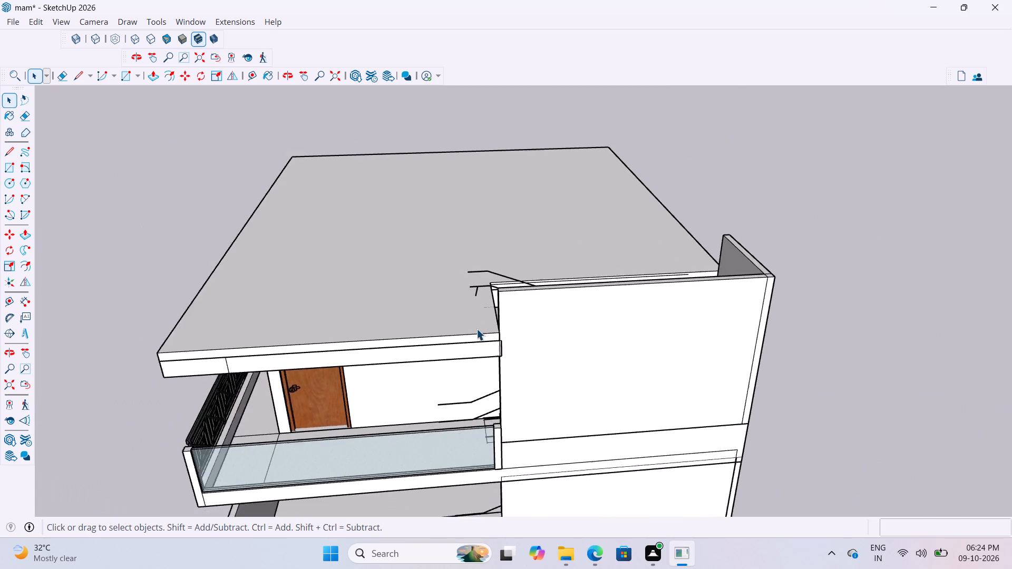
Inspect the roof slab, stairwell opening and stairwell walls from above on the glass railing and balcony sides.
scroll(476, 329, "down", 3)
middle_click_drag(637, 315, 517, 320)
scroll(510, 222, "up", 4)
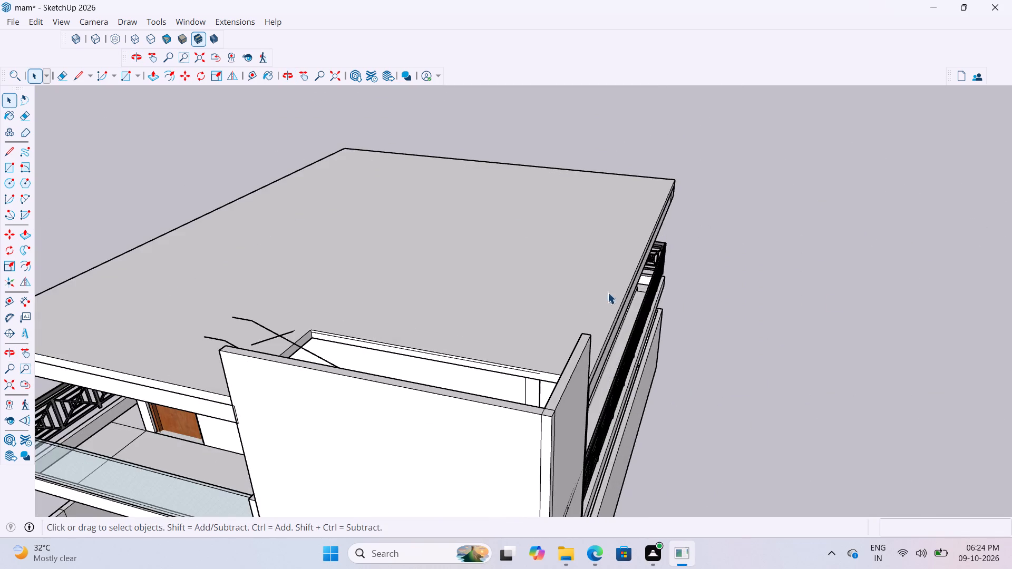
scroll(226, 366, "down", 9)
scroll(507, 304, "down", 6)
middle_click_drag(233, 374, 336, 364)
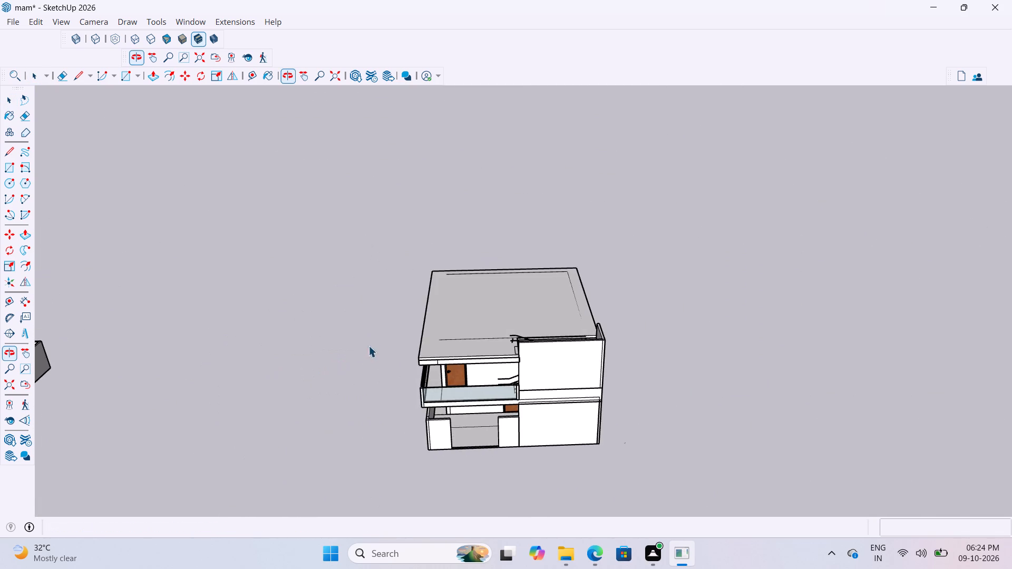
scroll(400, 329, "up", 3)
middle_click_drag(484, 296, 426, 399)
scroll(439, 223, "up", 6)
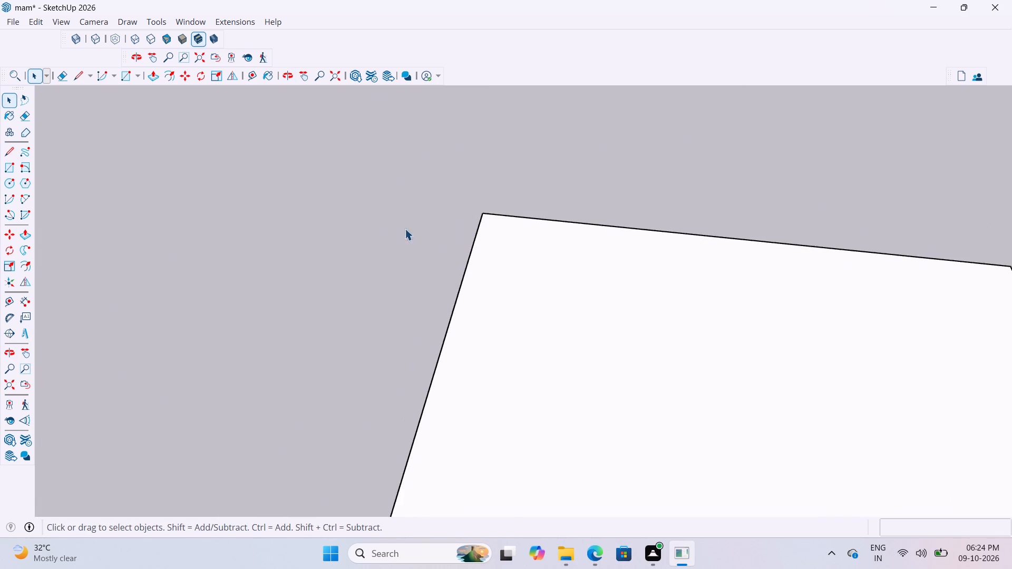
scroll(390, 232, "down", 10)
middle_click_drag(462, 280, 474, 215)
scroll(538, 299, "up", 7)
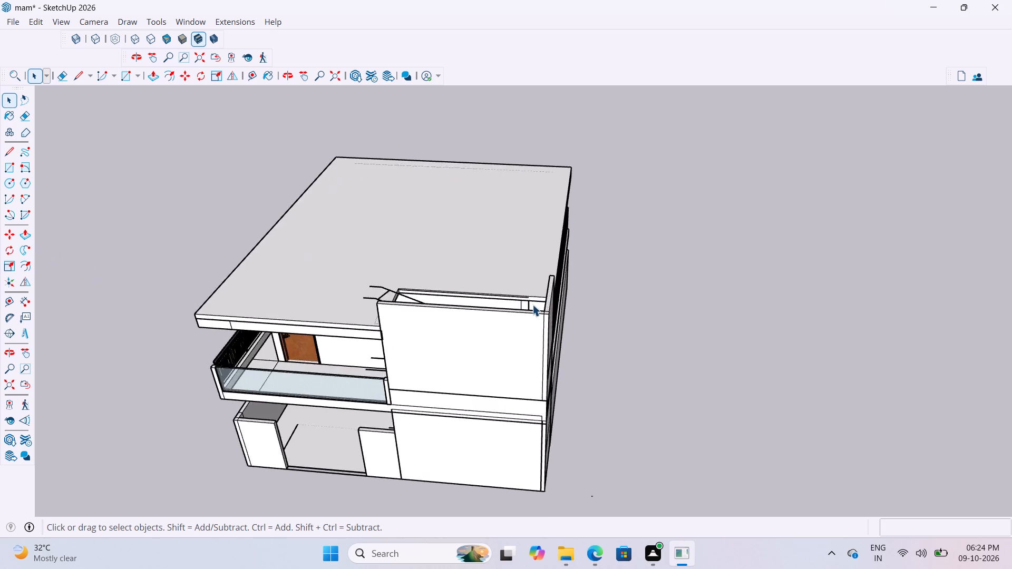
scroll(532, 305, "up", 5)
middle_click_drag(550, 276, 610, 267)
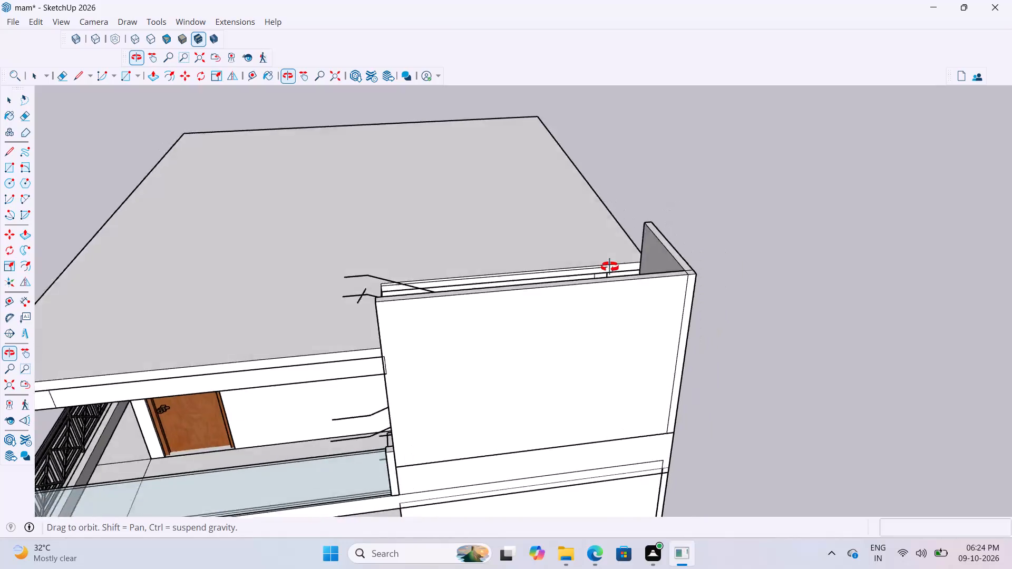
middle_click_drag(610, 267, 475, 309)
scroll(471, 312, "up", 5)
scroll(474, 325, "down", 6)
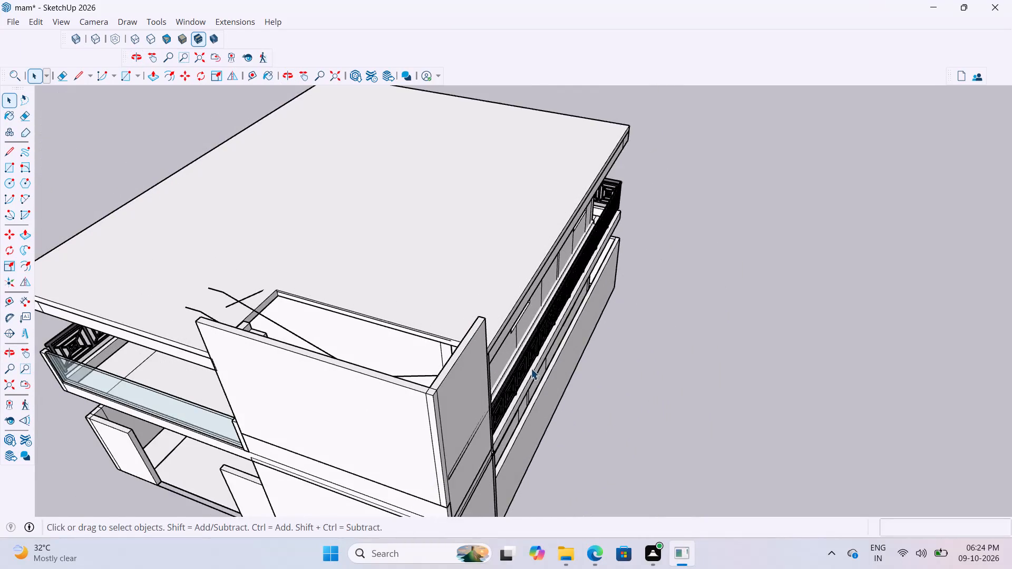
middle_click_drag(494, 350, 225, 357)
scroll(305, 155, "up", 3)
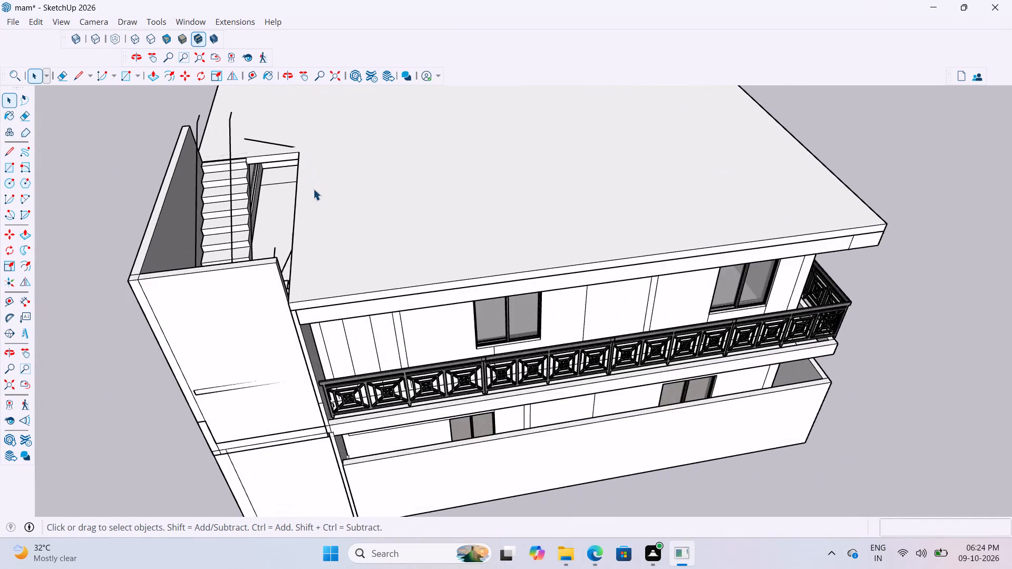
scroll(315, 194, "up", 4)
scroll(304, 252, "up", 3)
scroll(259, 363, "down", 8)
scroll(261, 304, "up", 2)
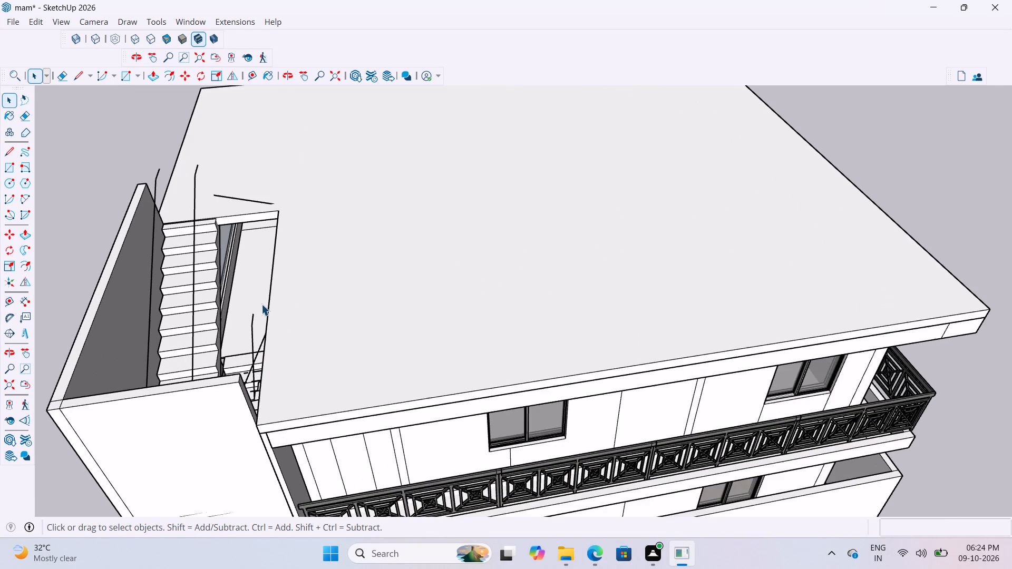
middle_click_drag(295, 289, 479, 245)
scroll(463, 247, "up", 1)
scroll(274, 263, "down", 10)
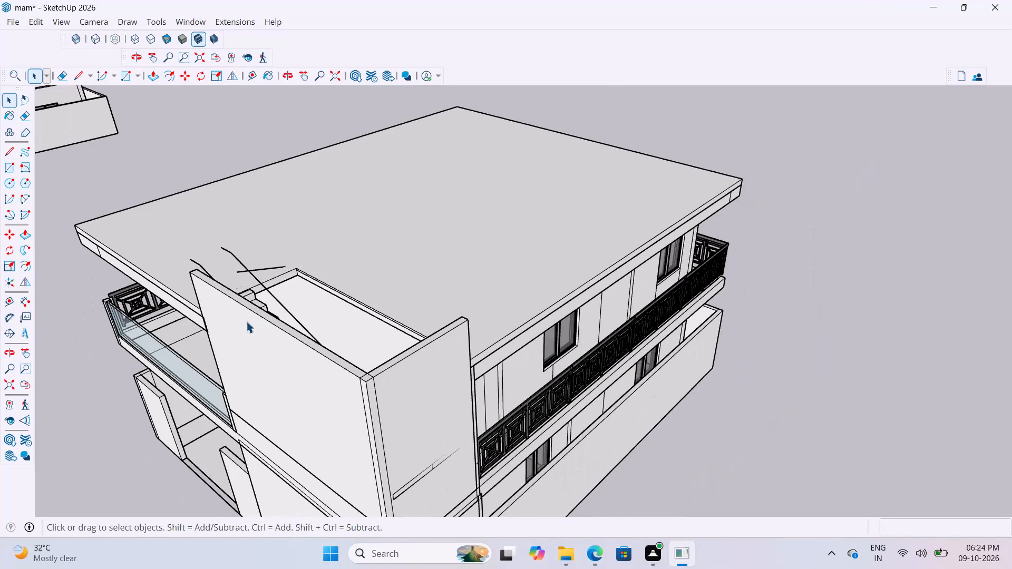
scroll(232, 362, "down", 8)
middle_click_drag(317, 309, 400, 298)
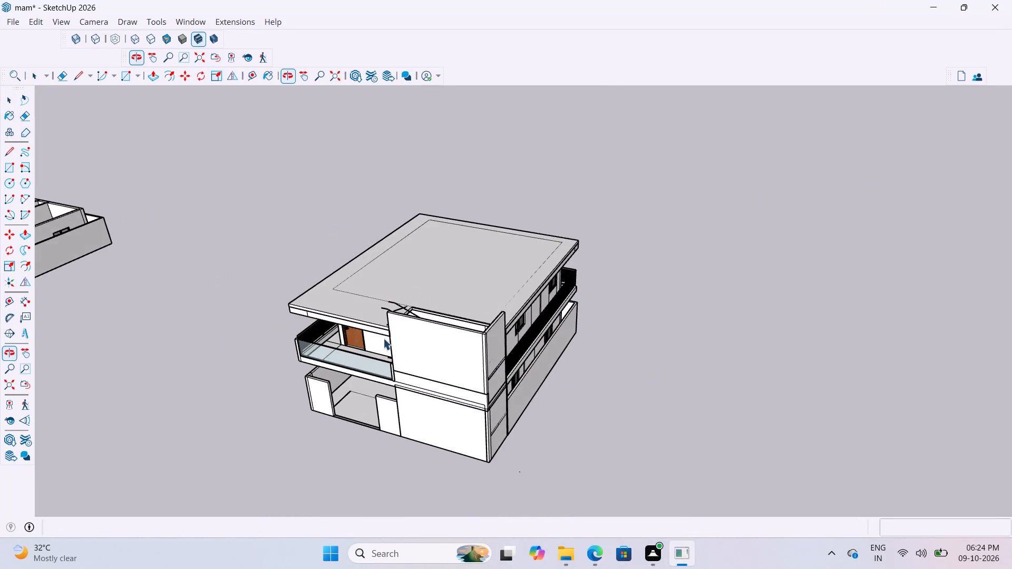
scroll(390, 346, "up", 6)
scroll(362, 347, "down", 10)
scroll(423, 376, "up", 8)
middle_click_drag(396, 360, 410, 351)
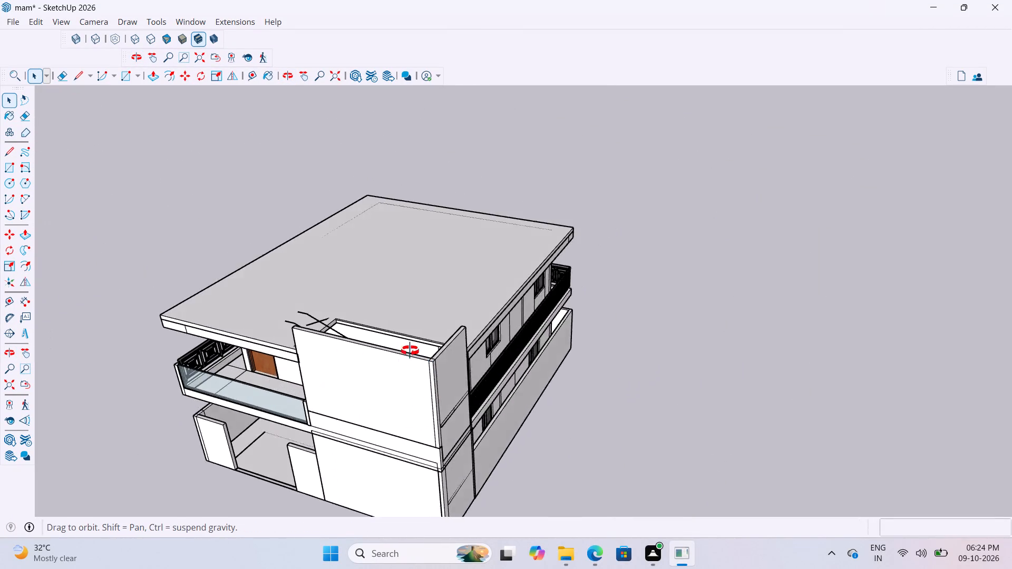
Raise the top of the long stairwell wall beside the roof slab opening by 4'.
middle_click_drag(410, 351, 584, 355)
scroll(539, 380, "up", 7)
middle_click_drag(445, 392, 533, 404)
scroll(584, 424, "up", 5)
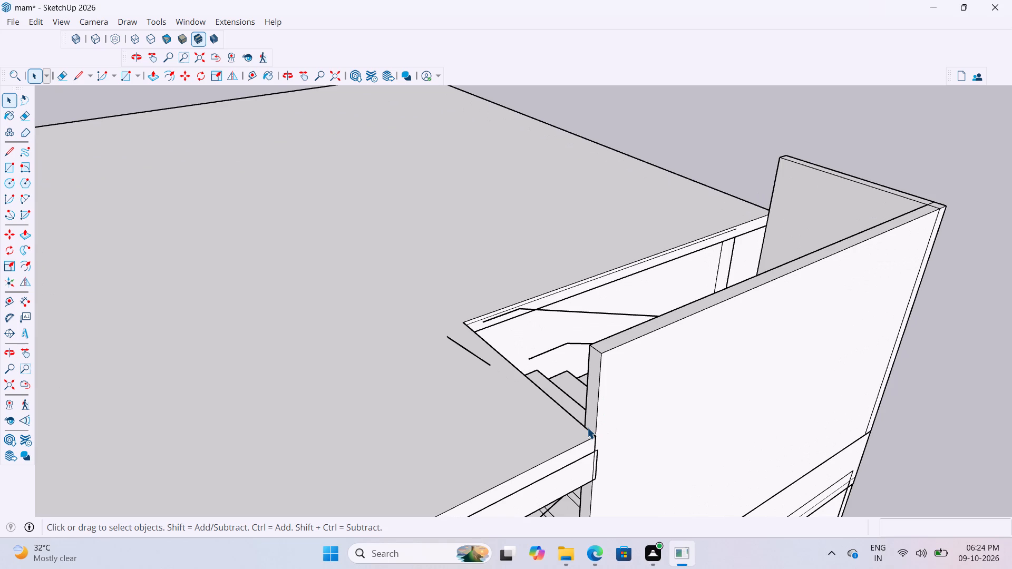
scroll(700, 391, "down", 1)
middle_click_drag(671, 381, 407, 378)
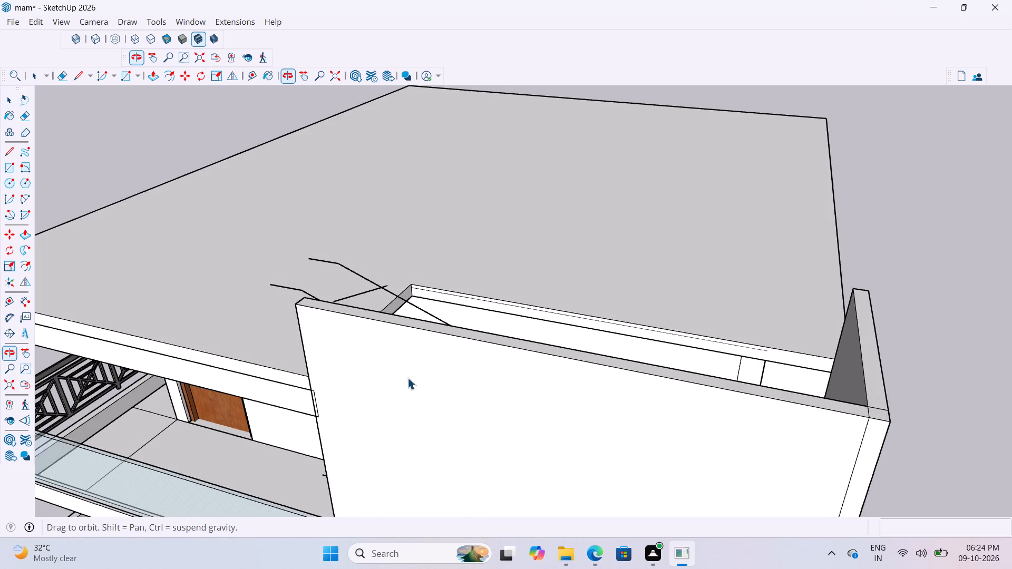
scroll(421, 349, "up", 2)
middle_click_drag(398, 357, 419, 443)
double_click(412, 447)
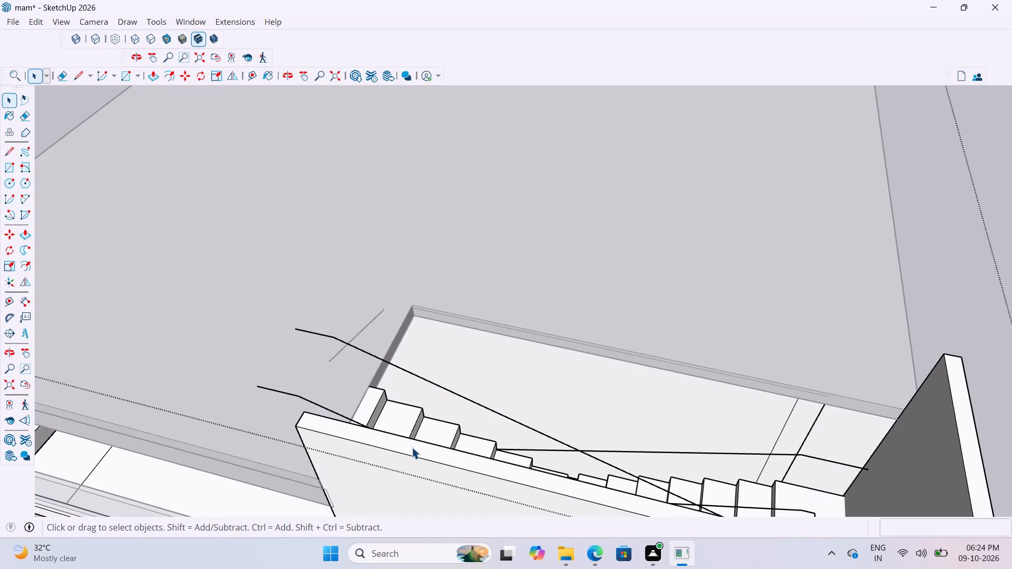
key("p")
key("space")
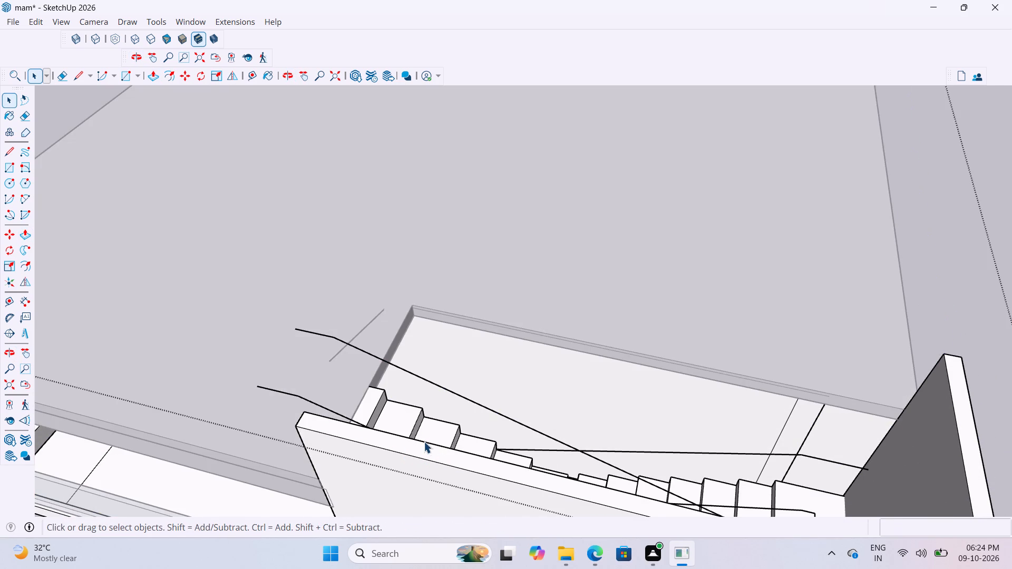
double_click(418, 453)
key("p")
left_click(453, 457)
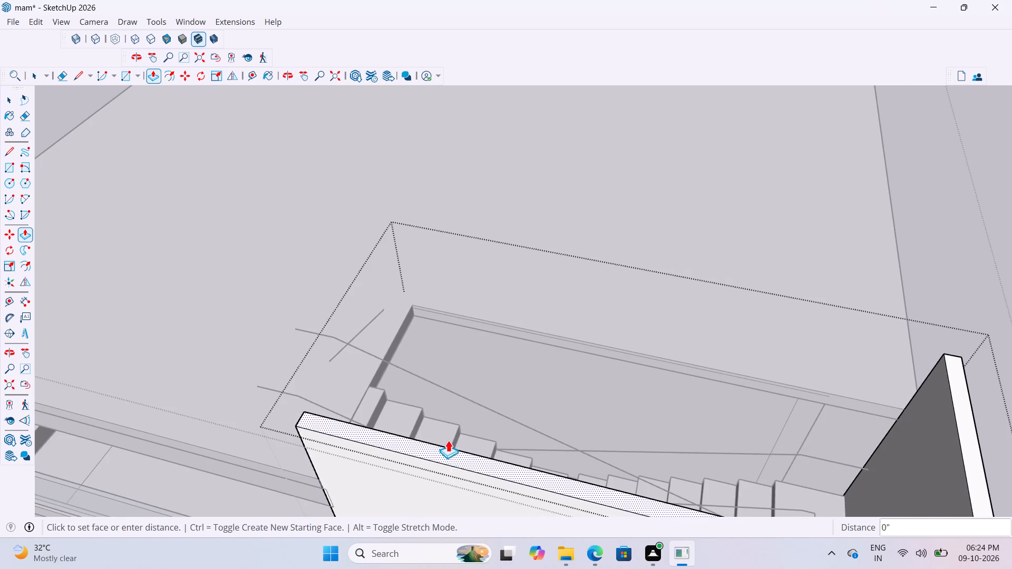
type("4'")
key("Return")
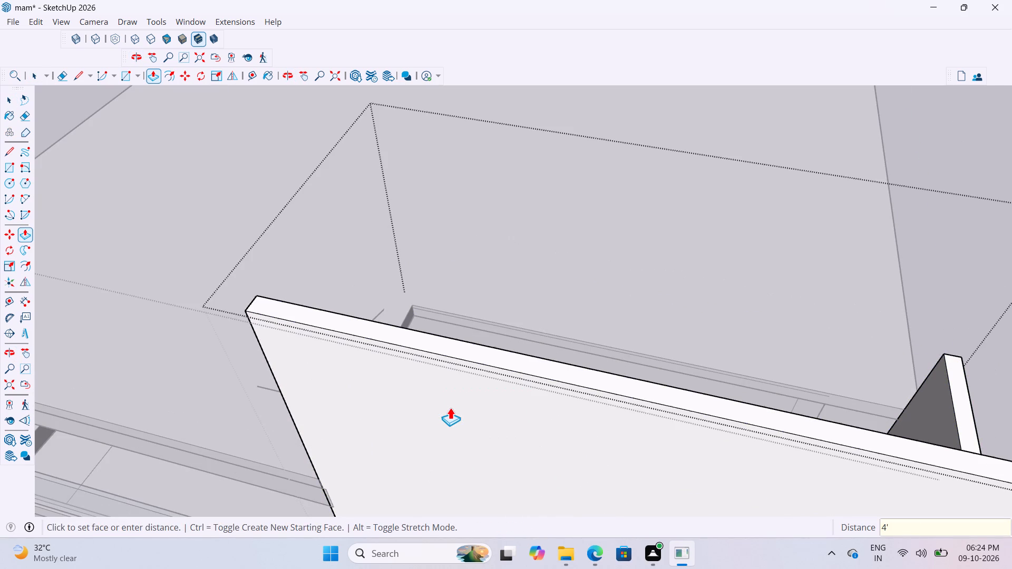
Raise the tops of the adjoining short stairwell wall and the corner piece by the same 4', and leave the group.
scroll(130, 299, "down", 7)
middle_click_drag(550, 382, 450, 371)
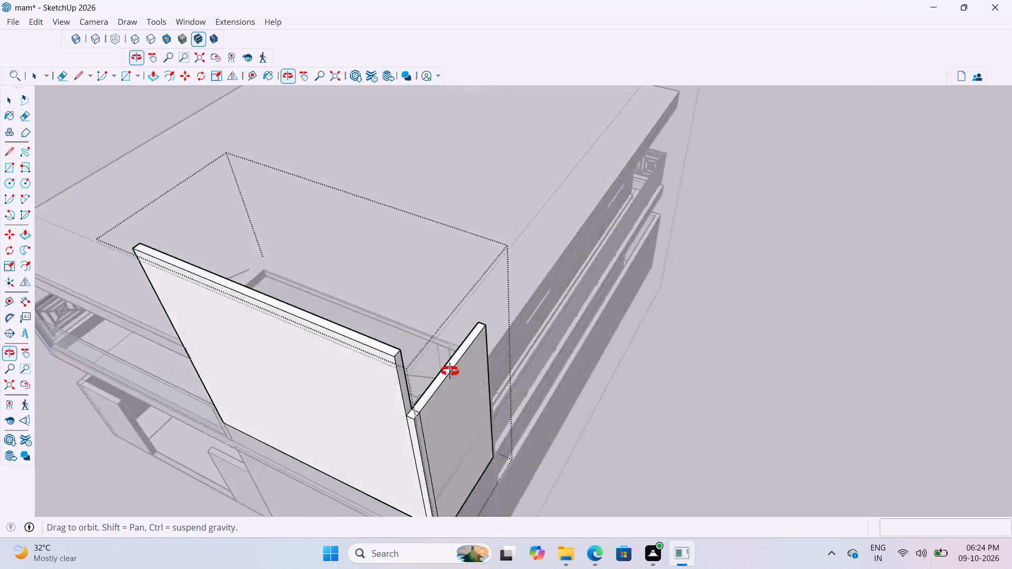
middle_click_drag(450, 371, 427, 370)
scroll(417, 372, "down", 1)
scroll(347, 359, "up", 7)
double_click(347, 359)
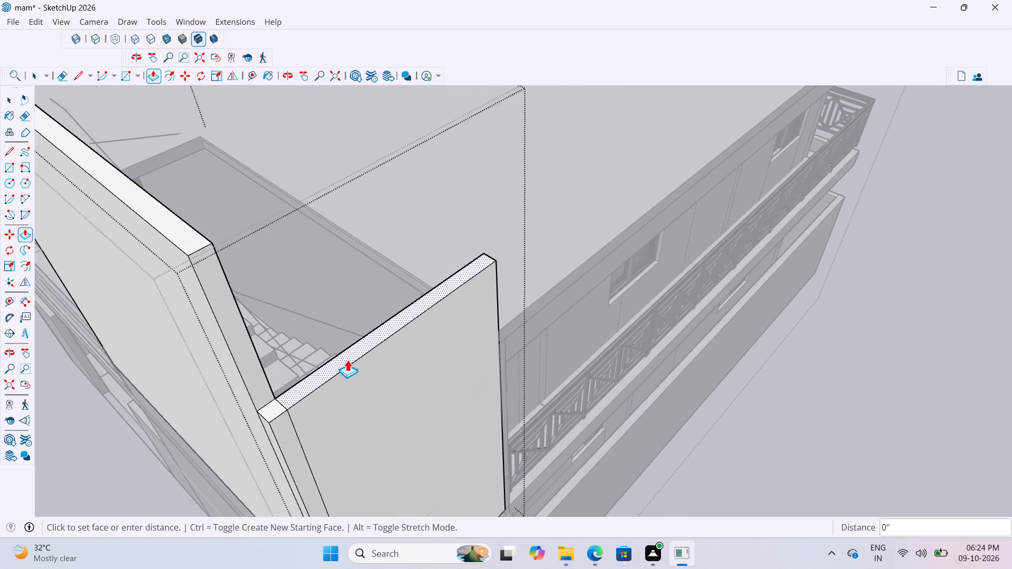
scroll(265, 416, "up", 3)
double_click(272, 410)
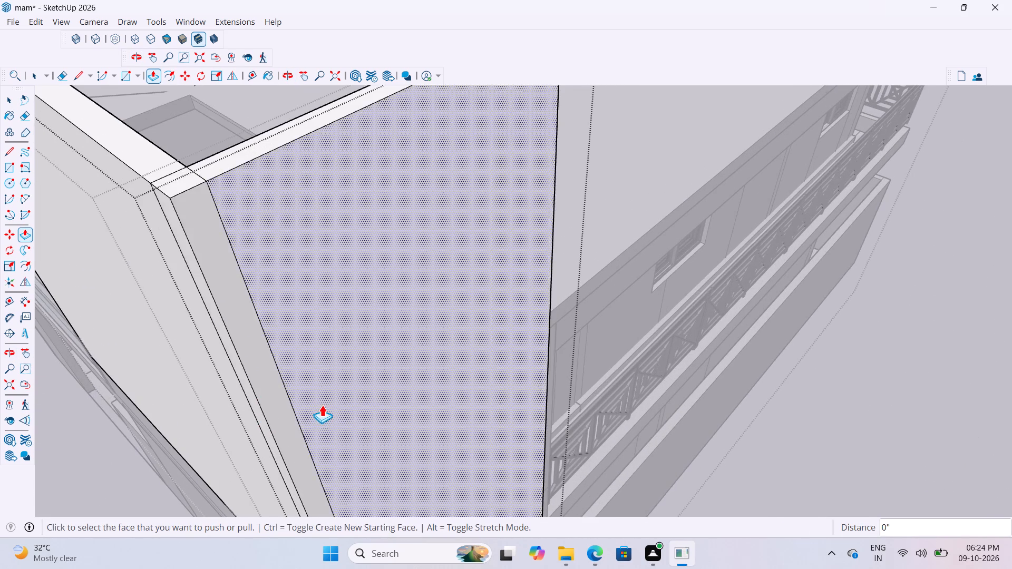
scroll(322, 406, "down", 9)
middle_click_drag(358, 374, 489, 325)
scroll(423, 340, "down", 9)
key("space")
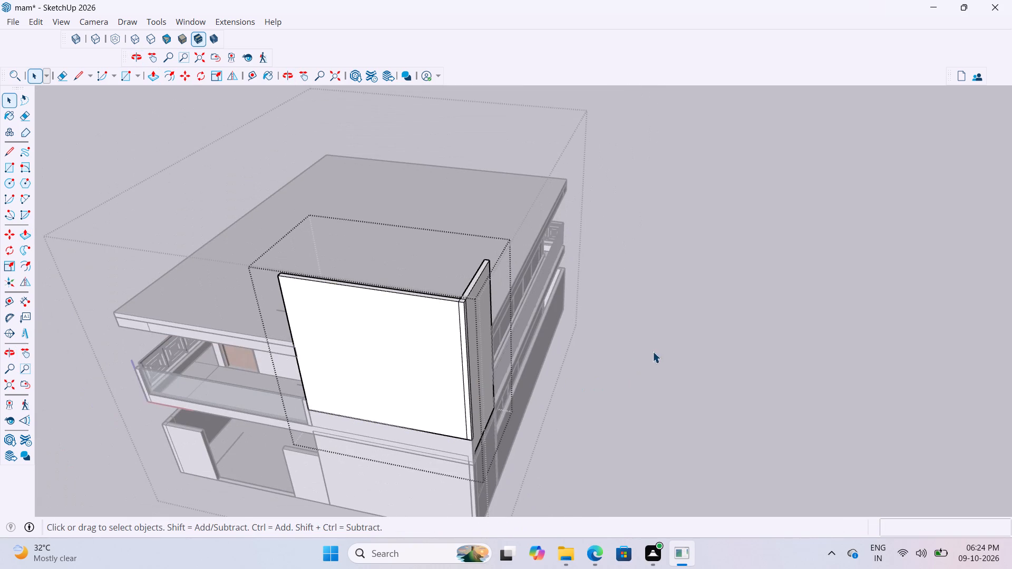
left_click(653, 351)
scroll(526, 356, "down", 5)
left_click(739, 283)
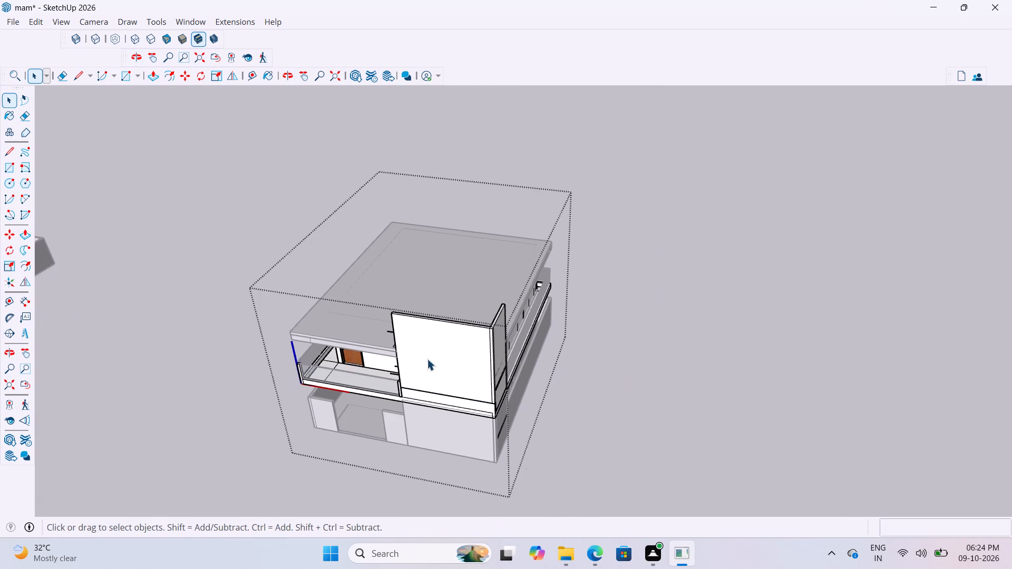
scroll(436, 364, "up", 3)
left_click(781, 201)
Examine the raised stairwell walls and the joint between wall, roof slab and drop beam above the metal-railing balcony.
middle_click_drag(363, 346, 458, 347)
middle_click_drag(457, 341, 519, 335)
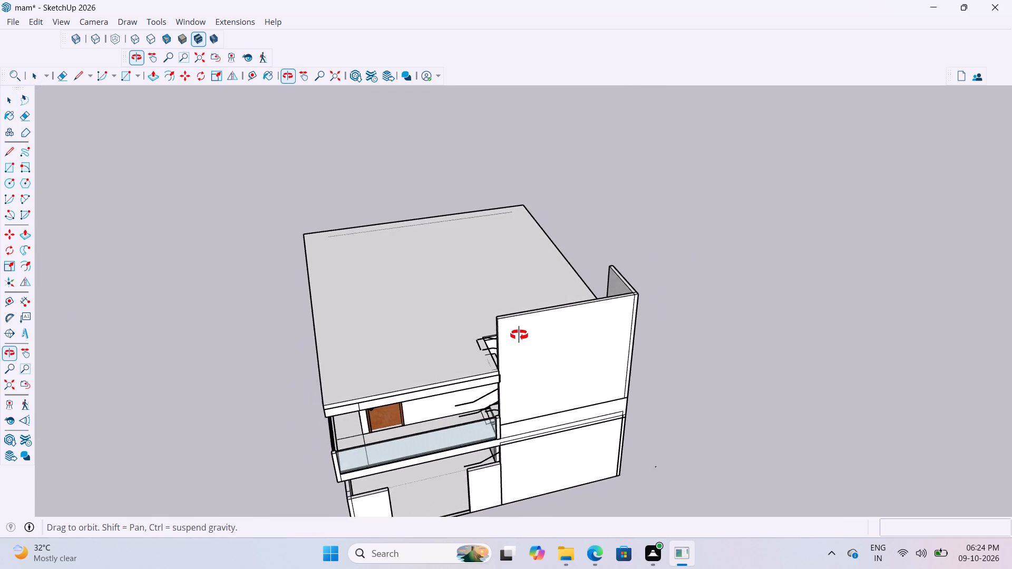
middle_click_drag(519, 335, 521, 335)
scroll(444, 377, "up", 7)
middle_click_drag(571, 331, 634, 299)
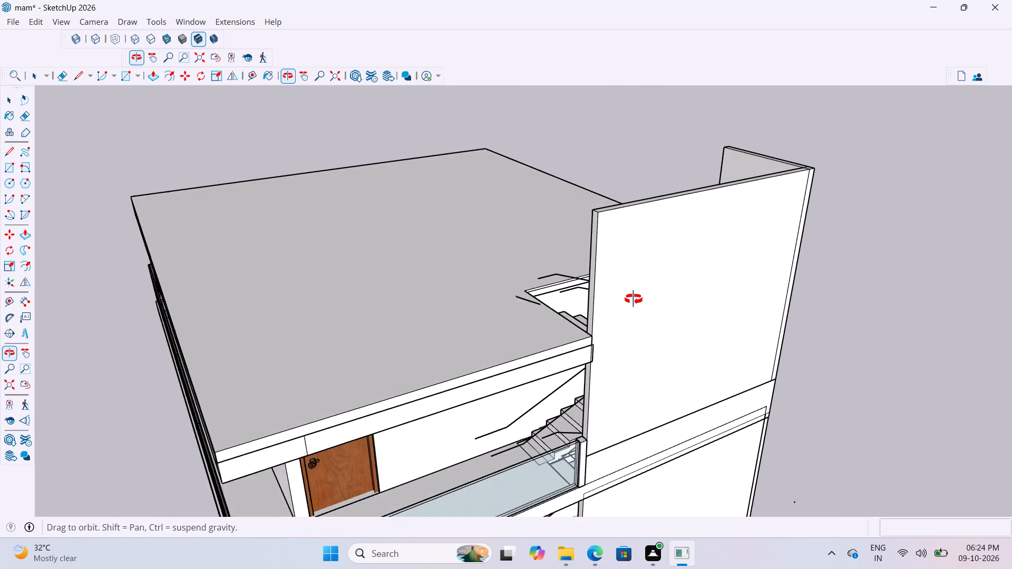
middle_click_drag(634, 299, 0, 349)
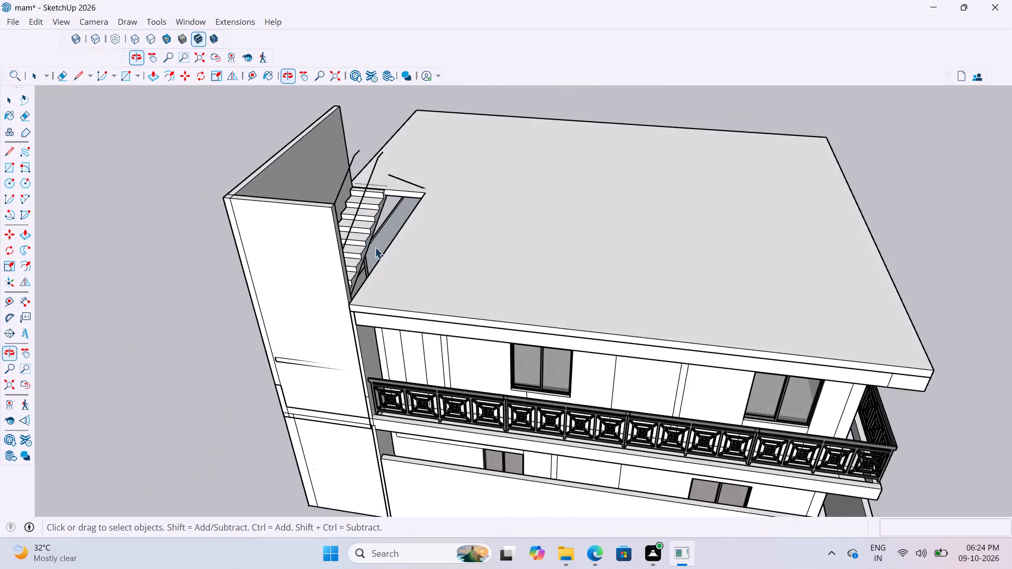
scroll(387, 257, "up", 6)
middle_click_drag(427, 317, 148, 352)
middle_click_drag(467, 225, 487, 211)
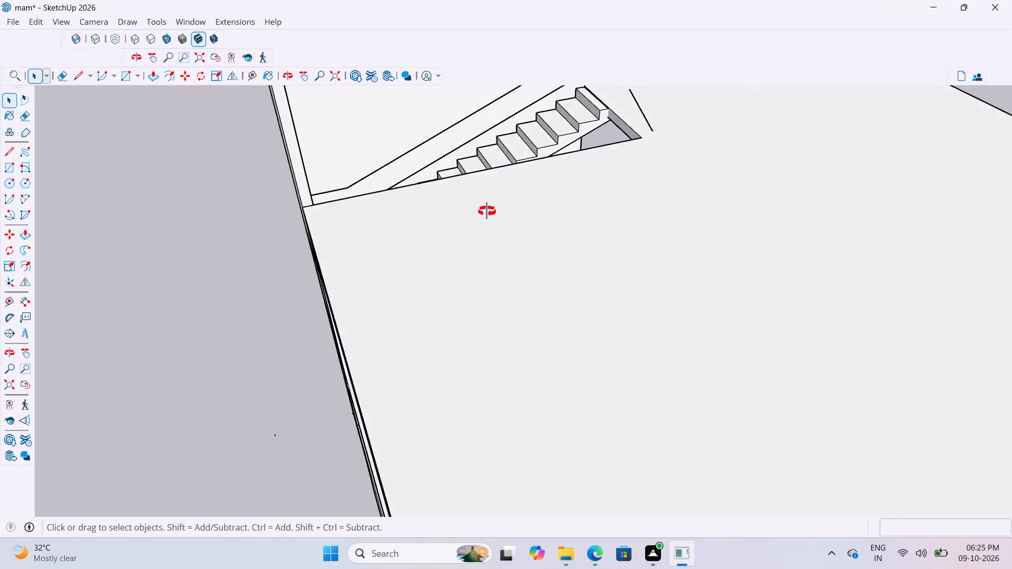
middle_click_drag(487, 211, 623, 160)
scroll(493, 185, "up", 6)
middle_click_drag(375, 201, 404, 155)
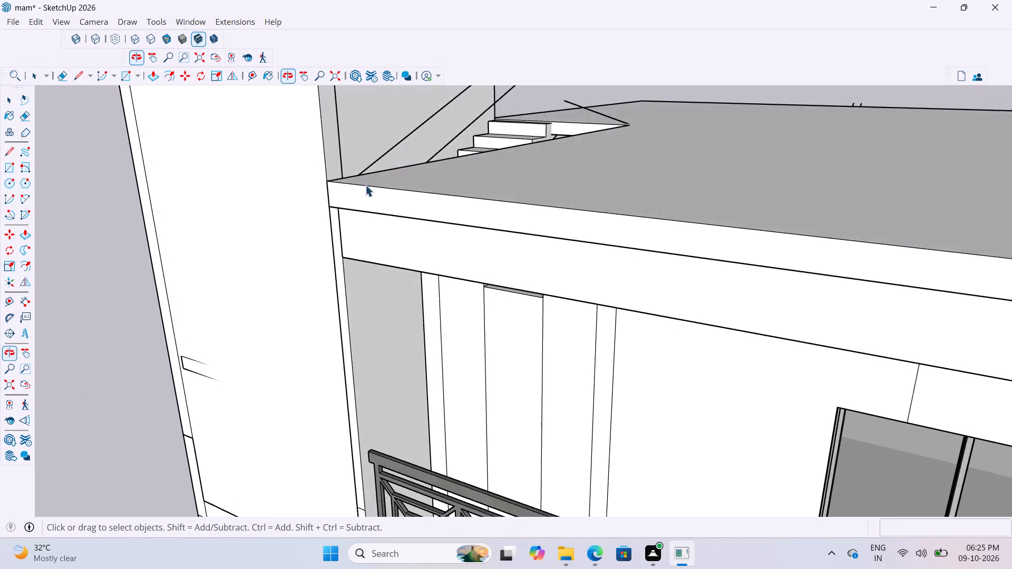
scroll(296, 258, "up", 7)
middle_click_drag(400, 191, 424, 120)
scroll(396, 128, "up", 7)
middle_click_drag(392, 120, 404, 87)
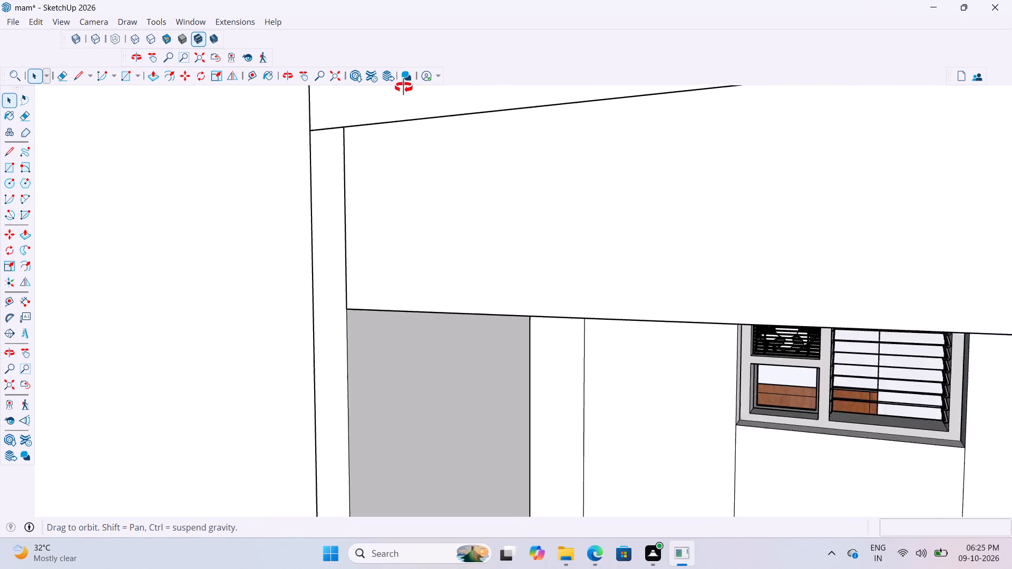
middle_click_drag(404, 87, 453, 81)
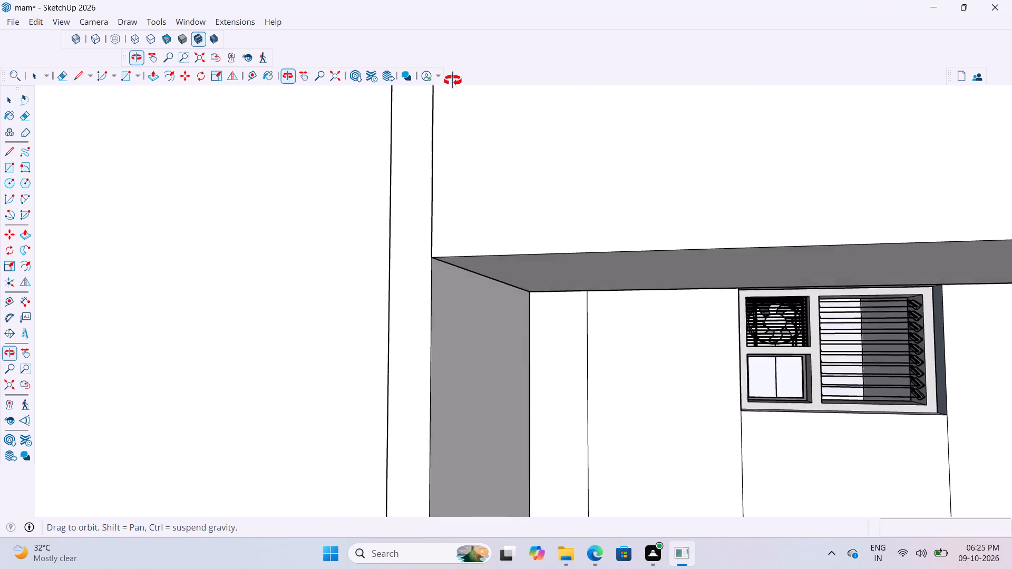
middle_click_drag(453, 81, 405, 60)
scroll(405, 185, "up", 13)
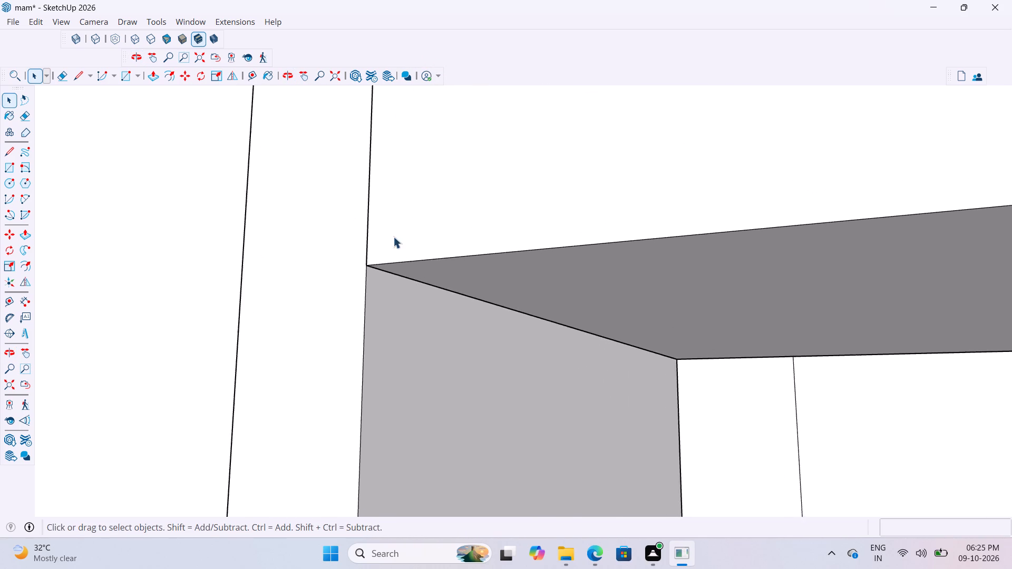
middle_click_drag(399, 225, 442, 303)
scroll(442, 303, "down", 2)
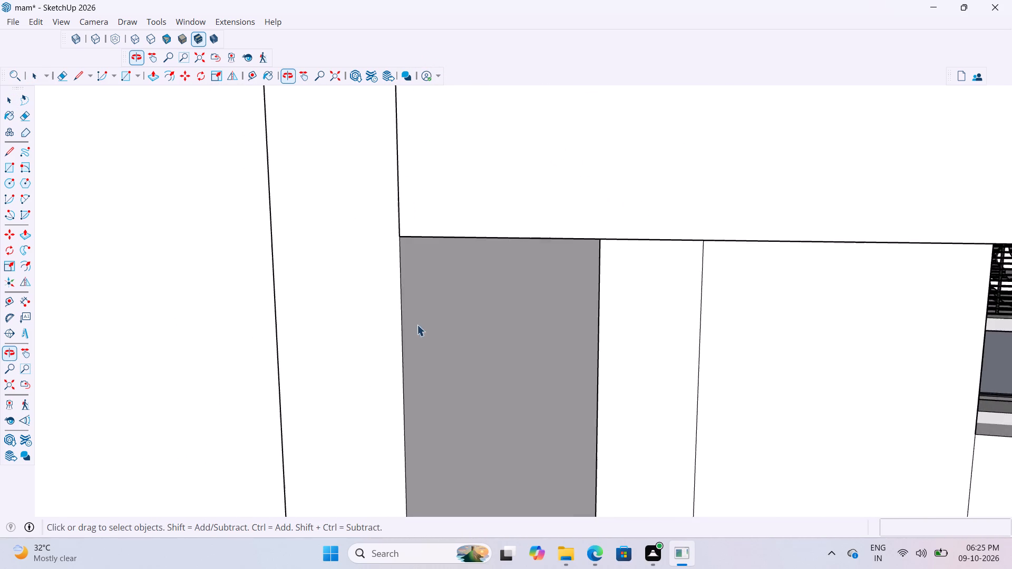
scroll(417, 325, "down", 20)
scroll(417, 325, "down", 1)
scroll(371, 362, "down", 8)
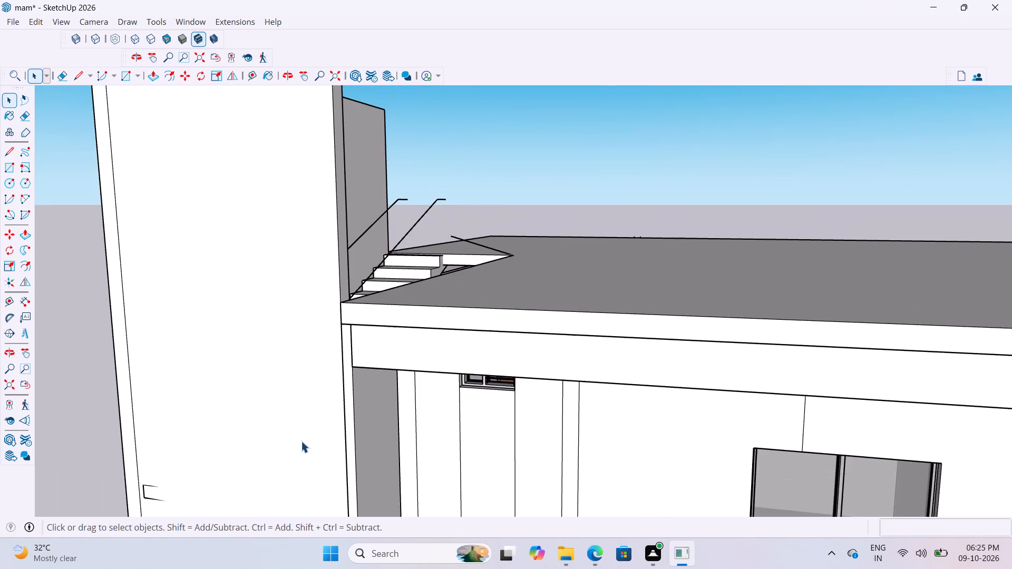
Copy the roof slab's top edge above the long metal-railing balcony 4" inward from the stairwell corner, and leave the group.
middle_click_drag(538, 352, 228, 437)
scroll(311, 292, "up", 2)
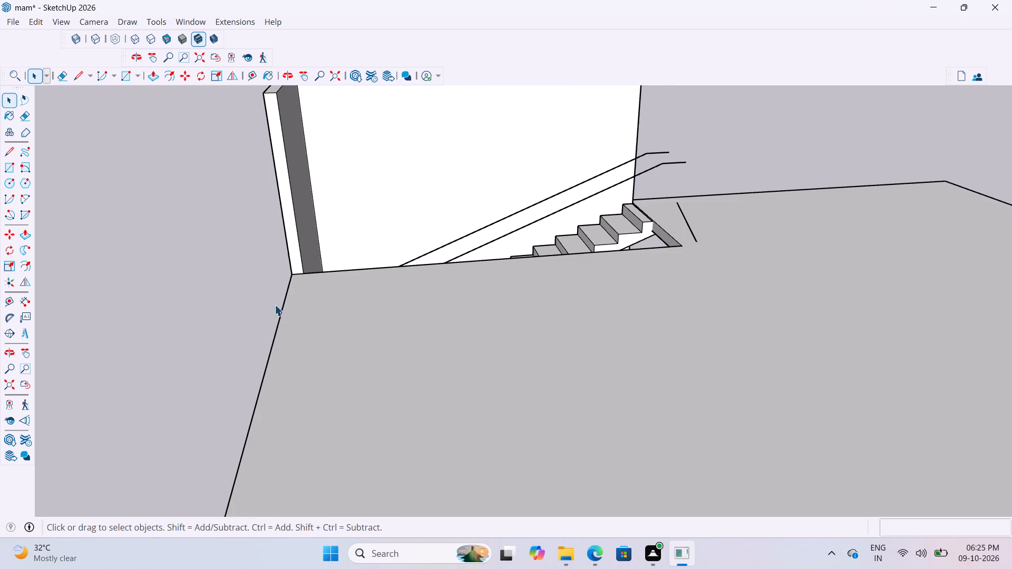
double_click(280, 313)
left_click(280, 315)
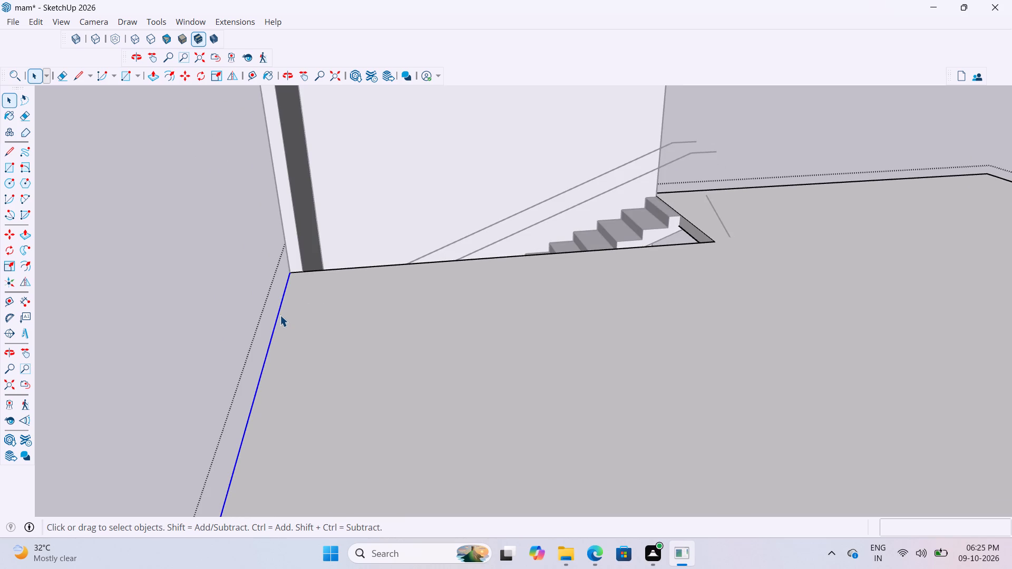
key("m")
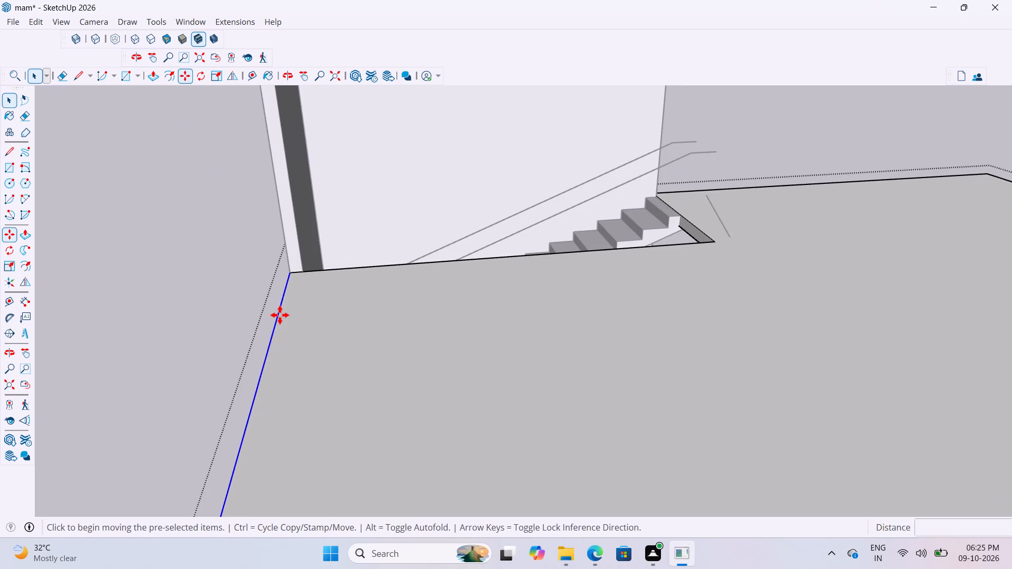
left_click(293, 276)
scroll(294, 277, "up", 3)
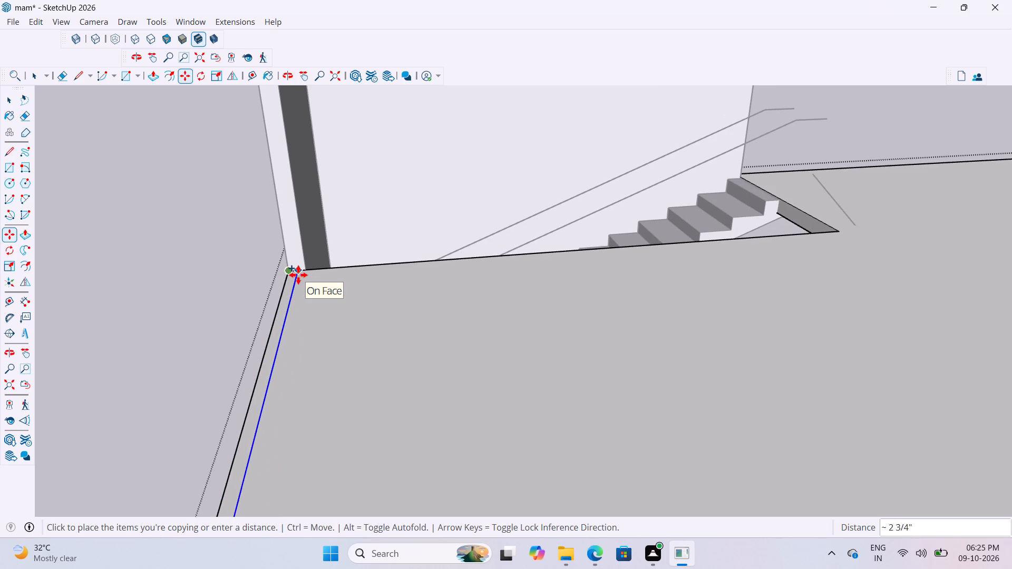
type("4\"")
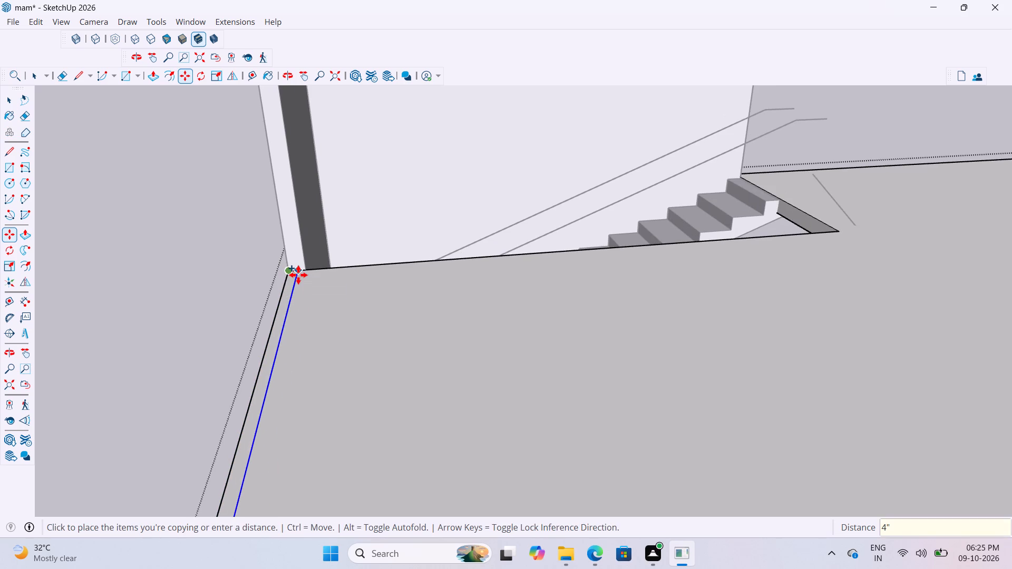
key("Return")
scroll(298, 275, "down", 7)
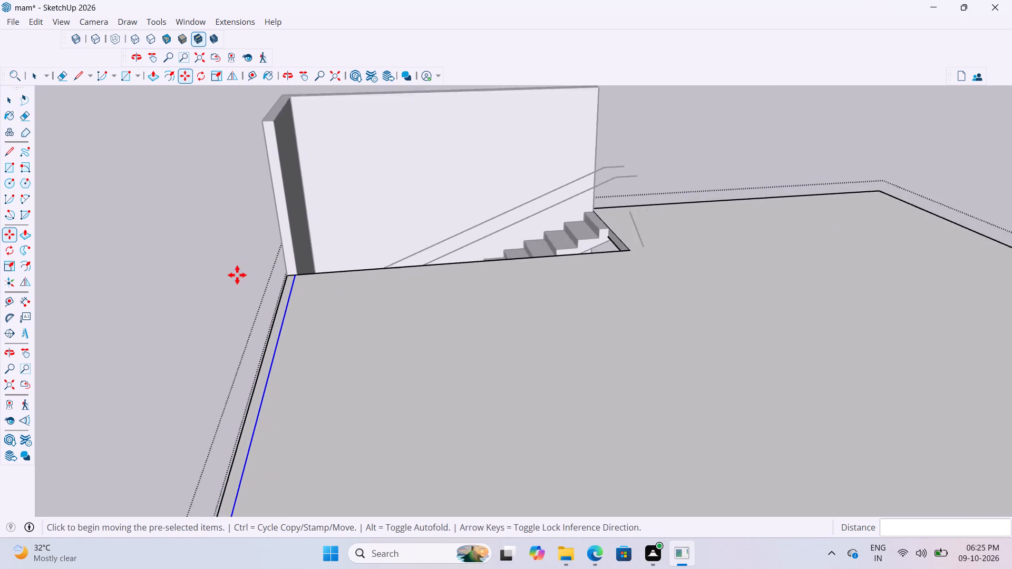
scroll(237, 275, "down", 8)
scroll(298, 282, "down", 10)
middle_click_drag(337, 338, 431, 355)
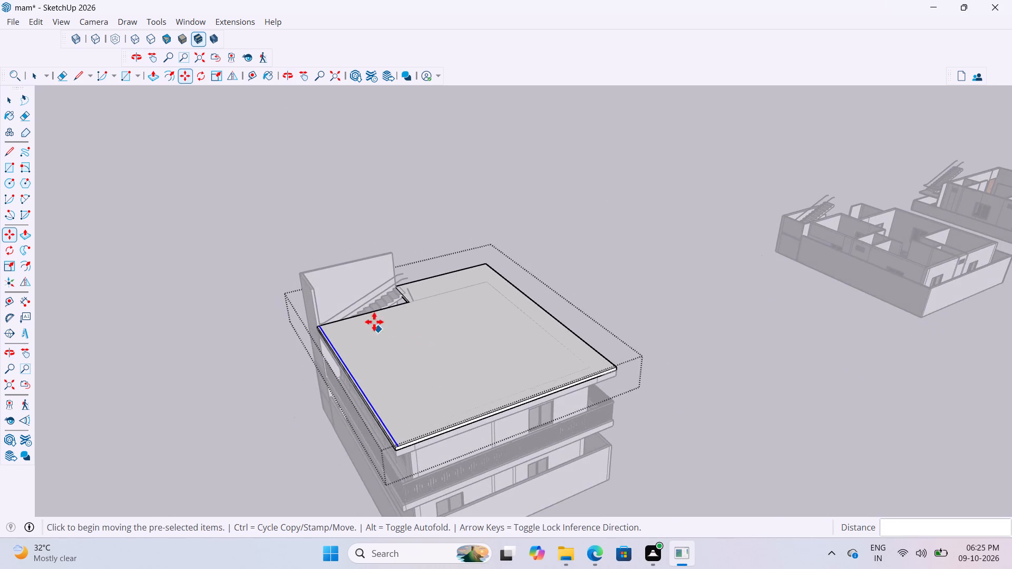
scroll(361, 295, "down", 4)
scroll(430, 356, "up", 14)
middle_click_drag(439, 371, 530, 382)
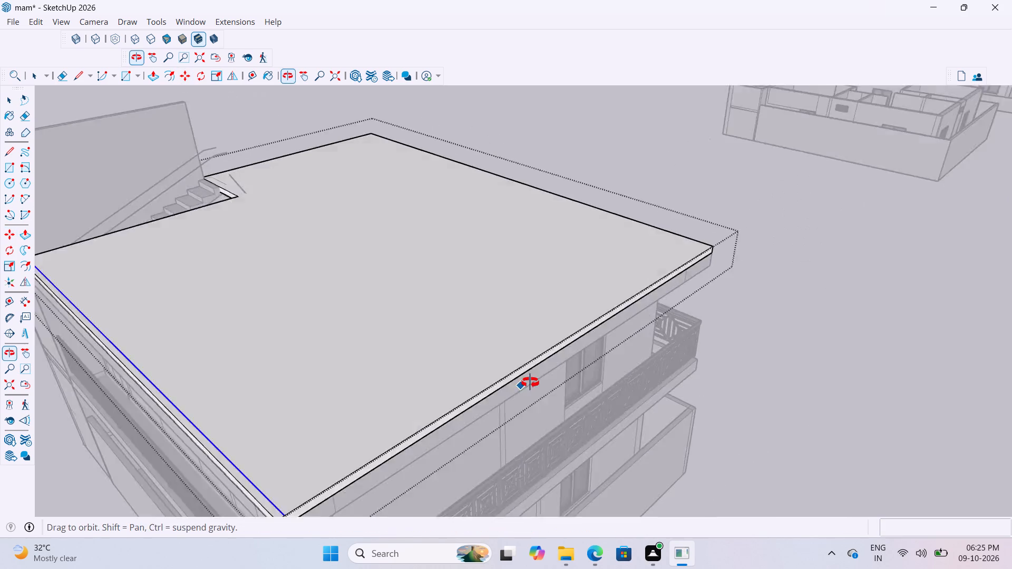
middle_click_drag(530, 382, 600, 407)
scroll(614, 364, "up", 3)
scroll(636, 309, "down", 10)
key("space")
key("space")
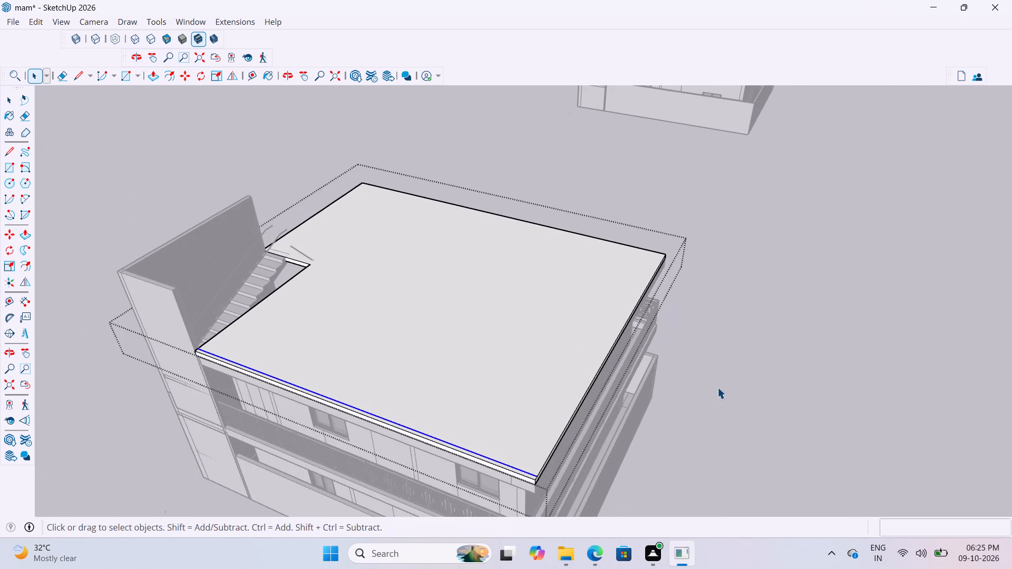
left_click(717, 389)
Copy the roof slab's top side edge at the end opposite the stairwell 4" inward.
scroll(566, 443, "up", 3)
middle_click_drag(568, 435, 637, 439)
scroll(640, 433, "up", 3)
scroll(548, 377, "down", 5)
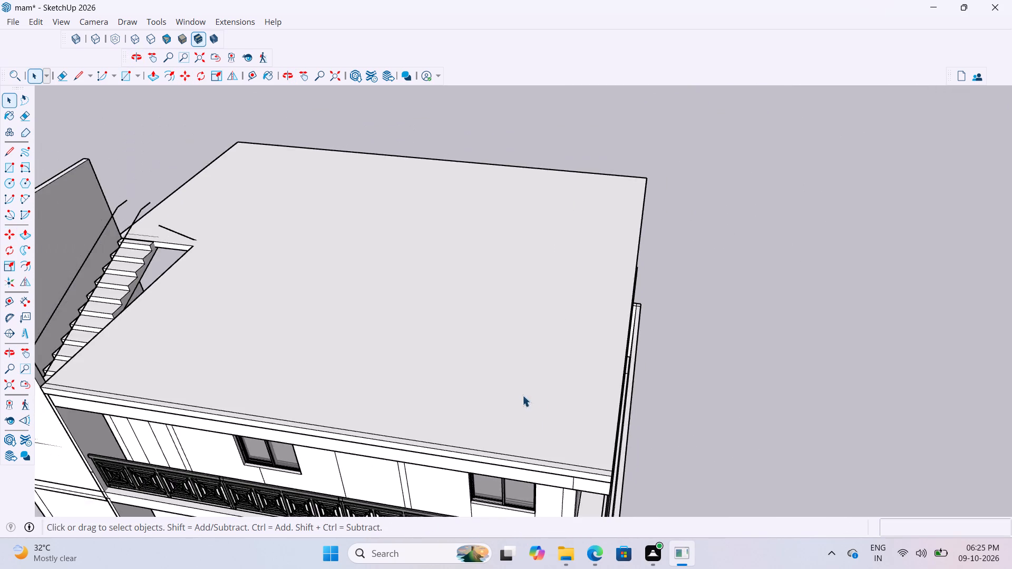
middle_click_drag(611, 403, 696, 430)
double_click(670, 416)
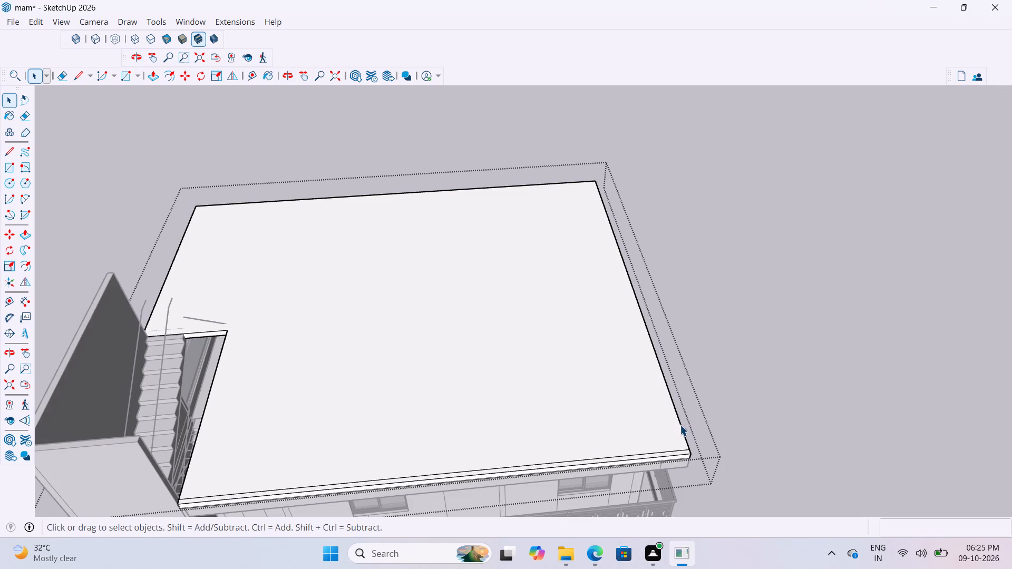
left_click(680, 425)
scroll(682, 445, "up", 10)
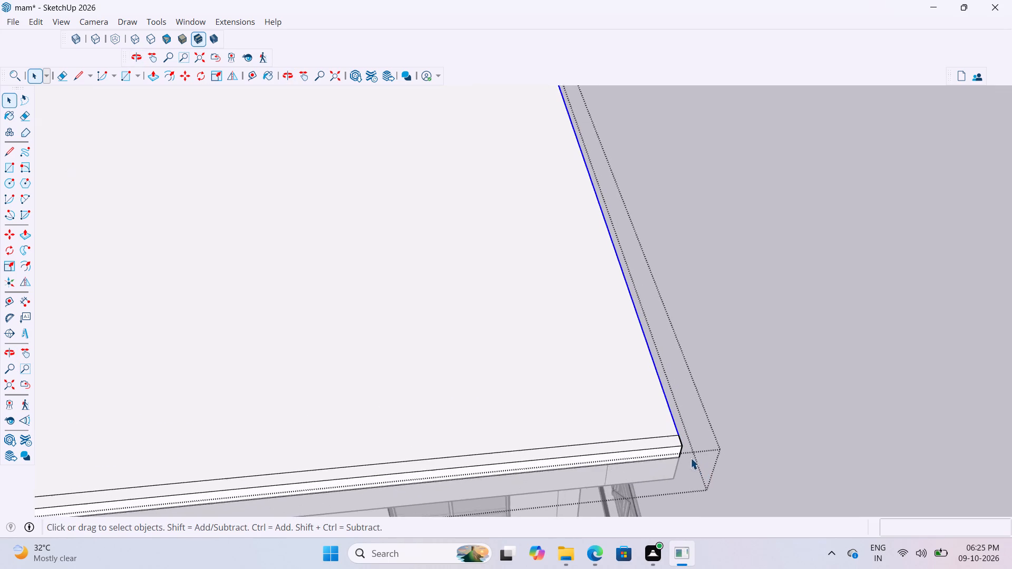
scroll(690, 458, "up", 1)
key("m")
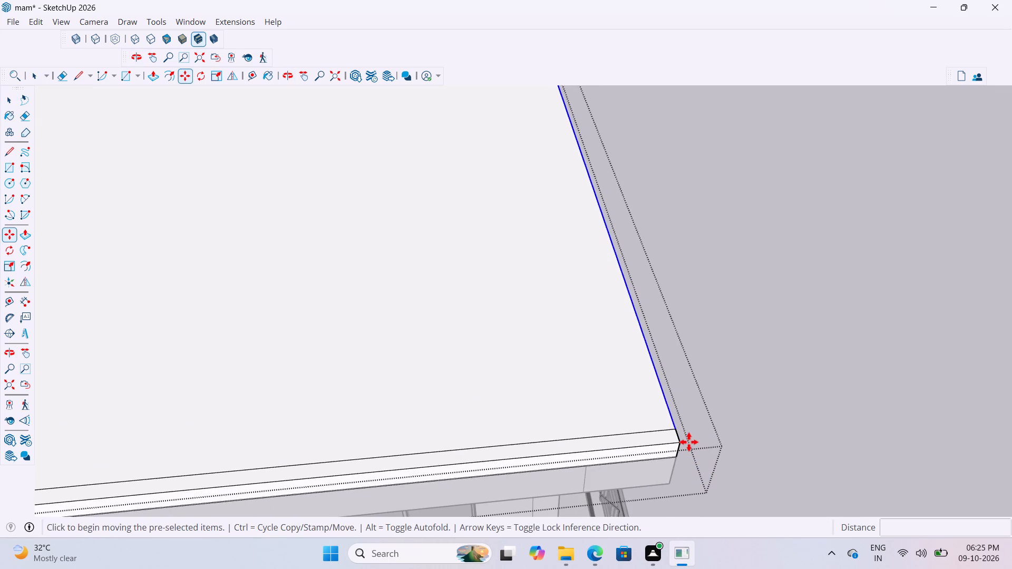
left_click(678, 428)
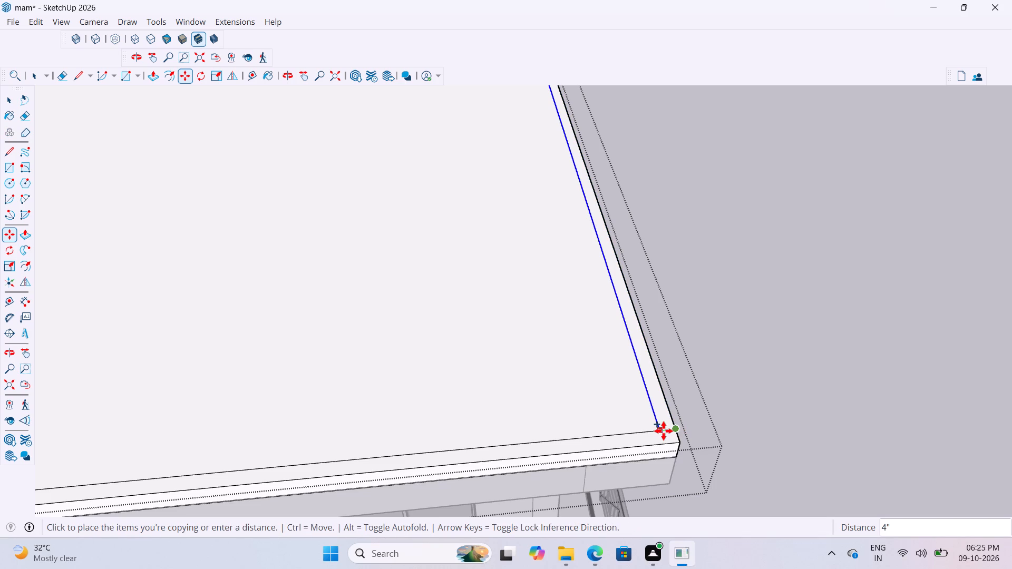
type("4\"")
key("Return")
scroll(649, 431, "down", 17)
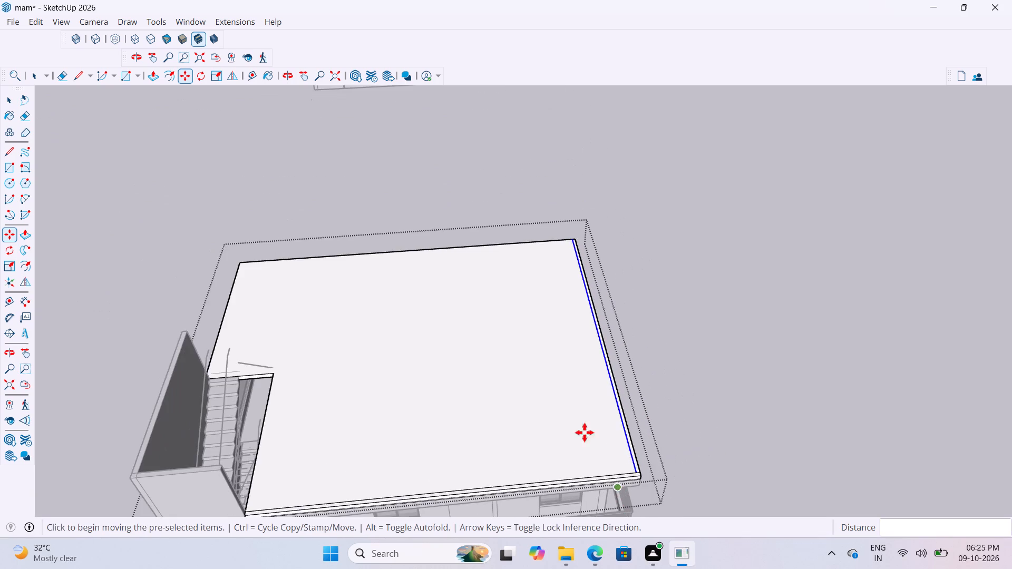
Copy the slab's long top edge opposite the metal-railing balcony 4" inward from the corner border line.
middle_click_drag(572, 382, 799, 371)
scroll(483, 277, "up", 3)
middle_click_drag(426, 311, 622, 361)
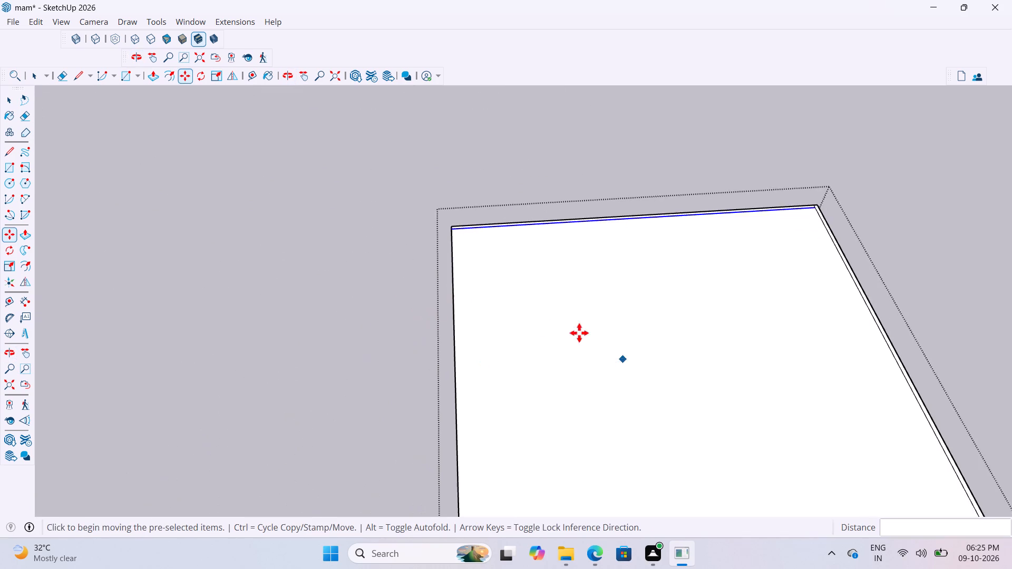
scroll(456, 300, "down", 4)
key("space")
double_click(455, 347)
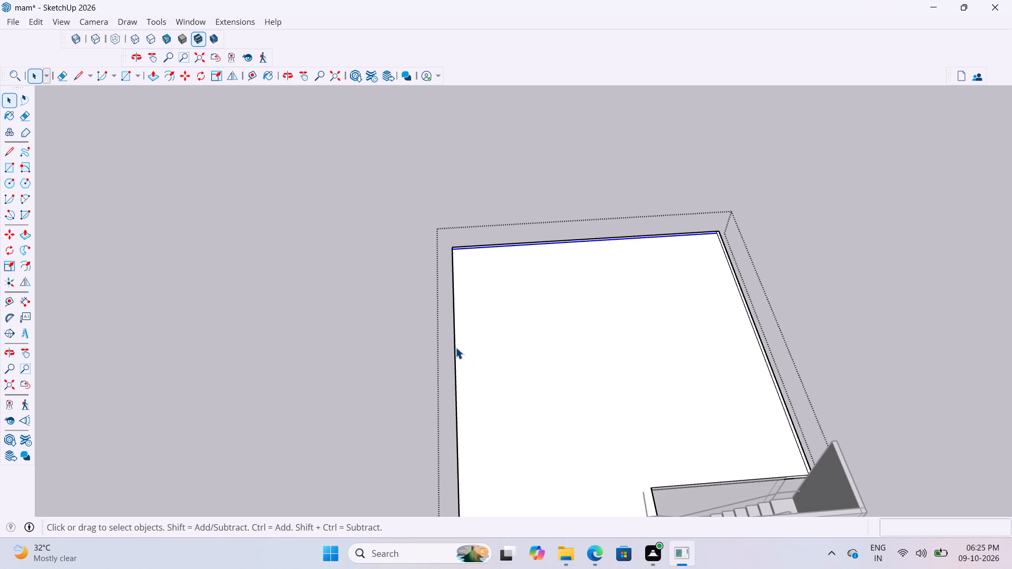
scroll(437, 347, "down", 3)
left_click(387, 307)
scroll(461, 324, "up", 3)
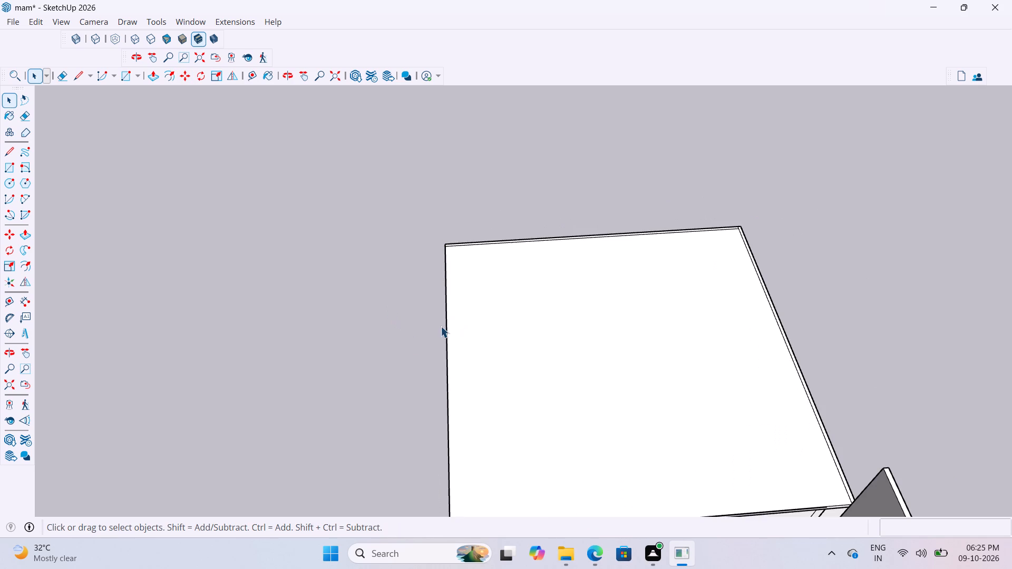
left_click(447, 336)
double_click(447, 336)
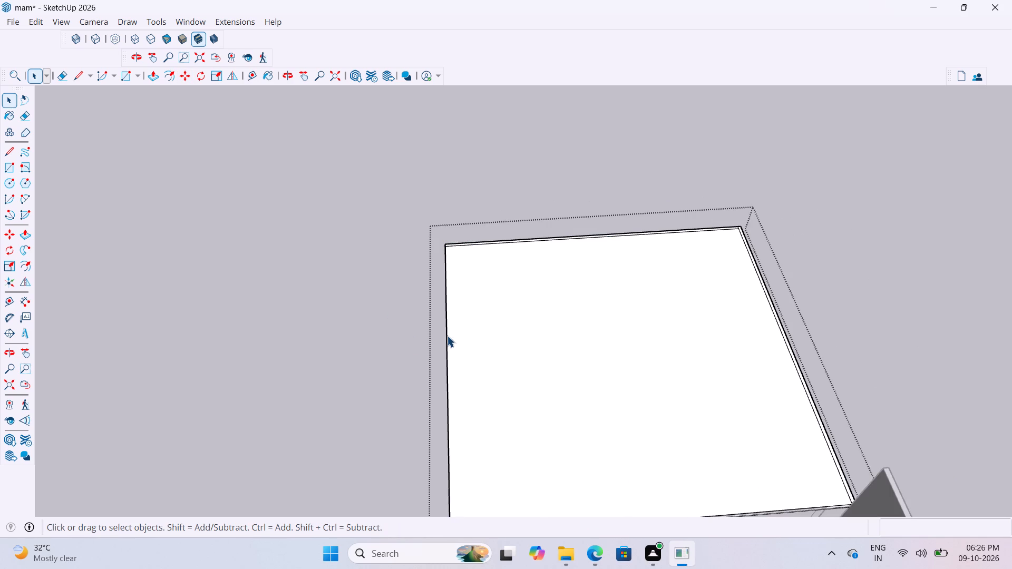
left_click(447, 336)
key("m")
scroll(452, 250, "up", 2)
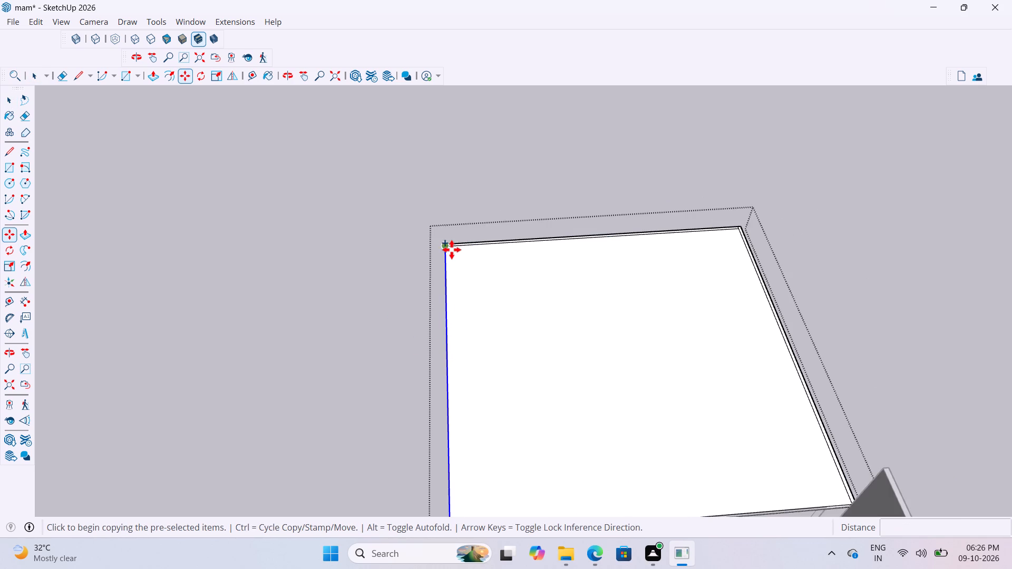
scroll(452, 250, "up", 7)
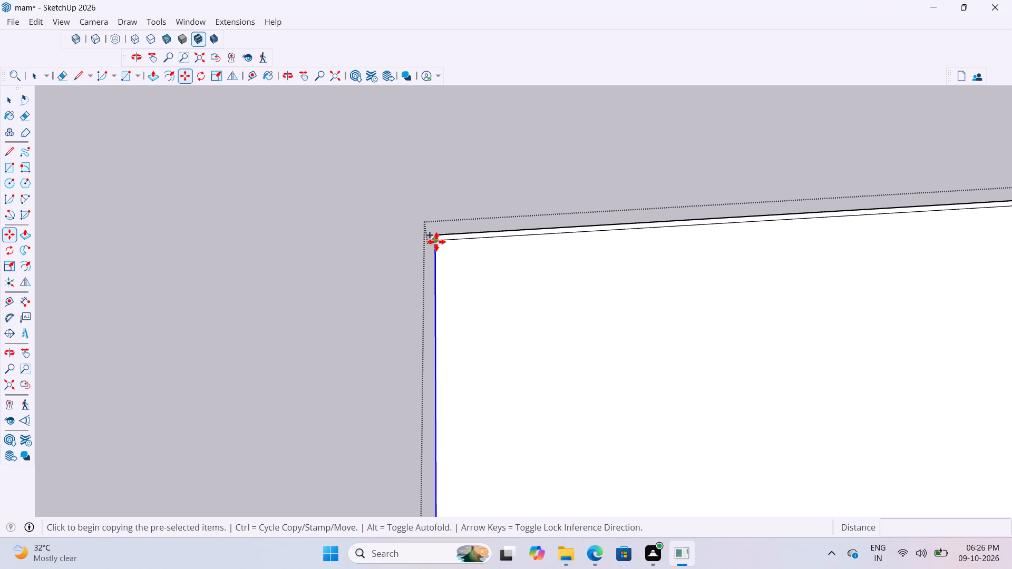
scroll(436, 242, "up", 6)
left_click(427, 245)
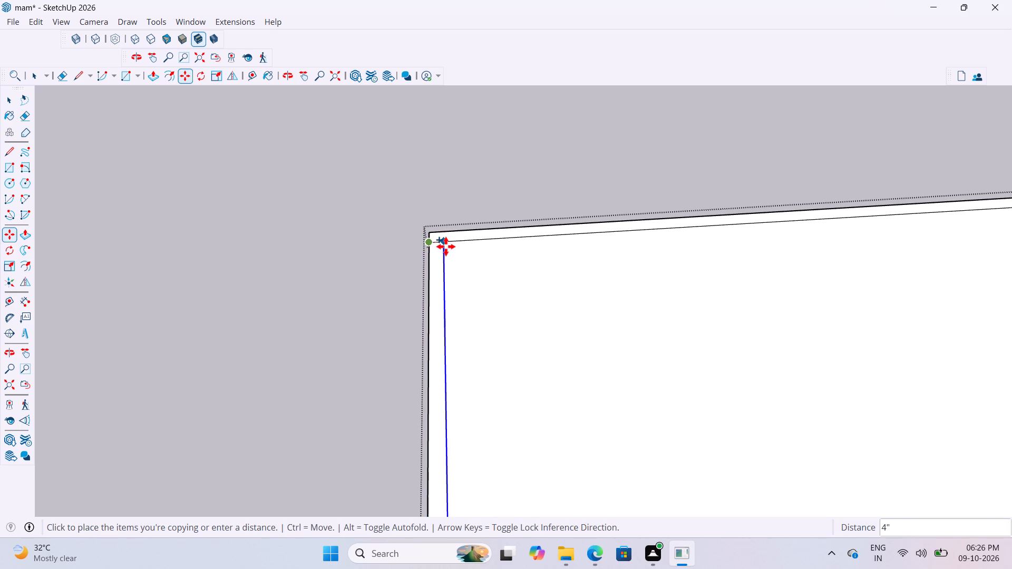
type("4\"")
key("Return")
scroll(421, 237, "down", 13)
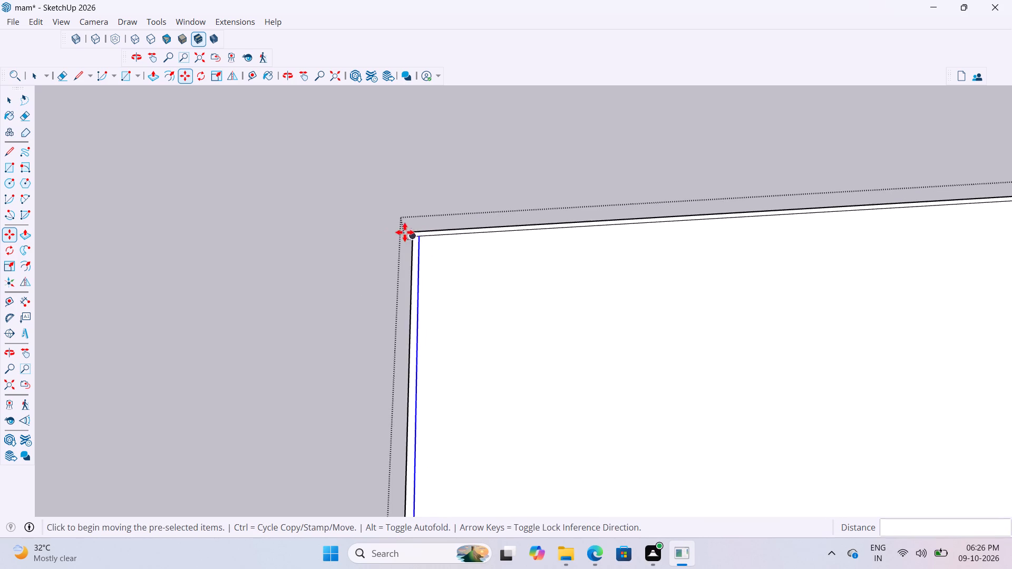
Copy the slab's short top edge beside the stairwell opening, above the glass-railing balcony, about 7 11/16" inward.
scroll(405, 232, "down", 14)
scroll(481, 488, "up", 11)
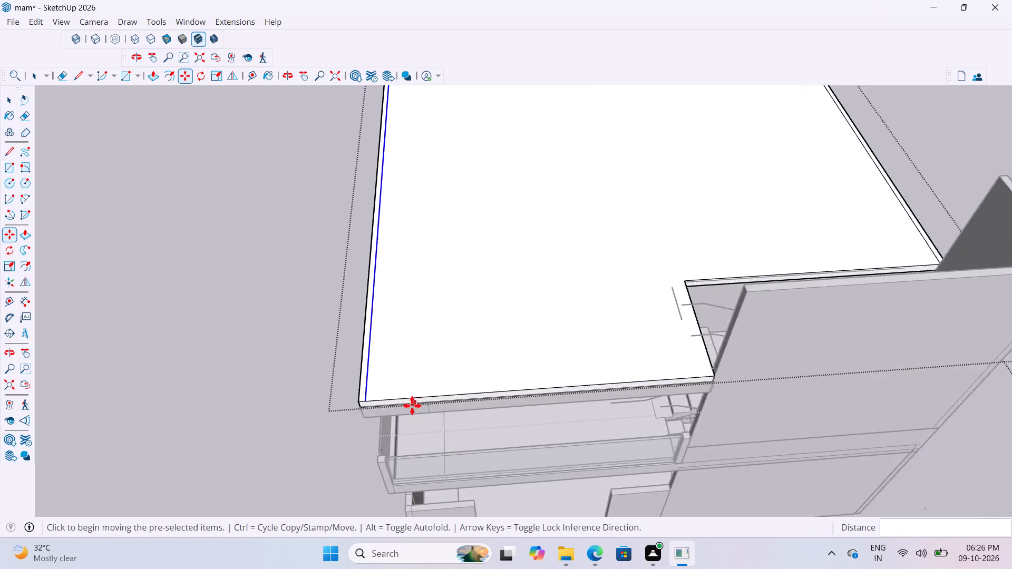
scroll(412, 406, "up", 8)
middle_click_drag(408, 372, 367, 325)
middle_click_drag(423, 339, 450, 359)
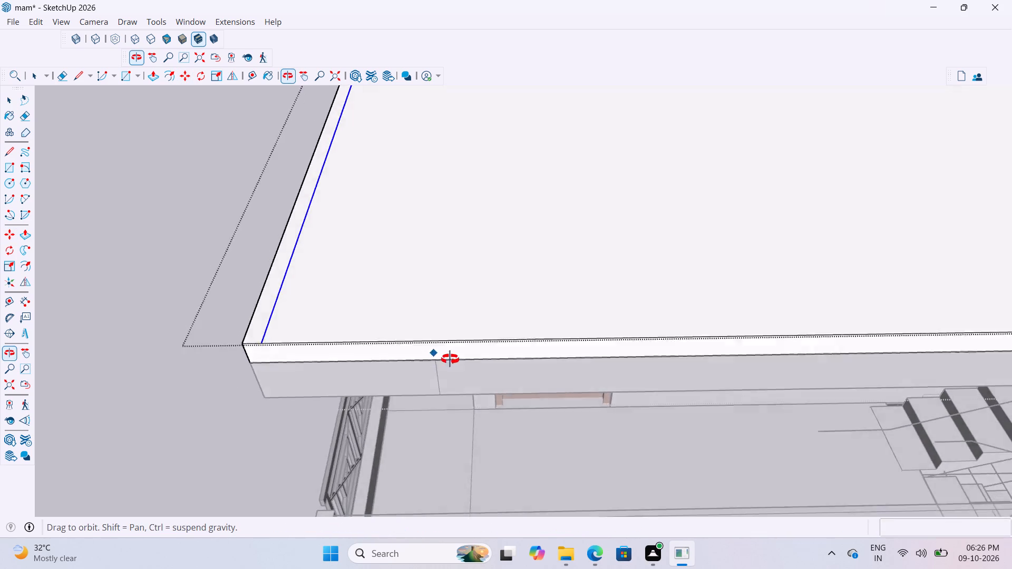
middle_click_drag(450, 359, 403, 453)
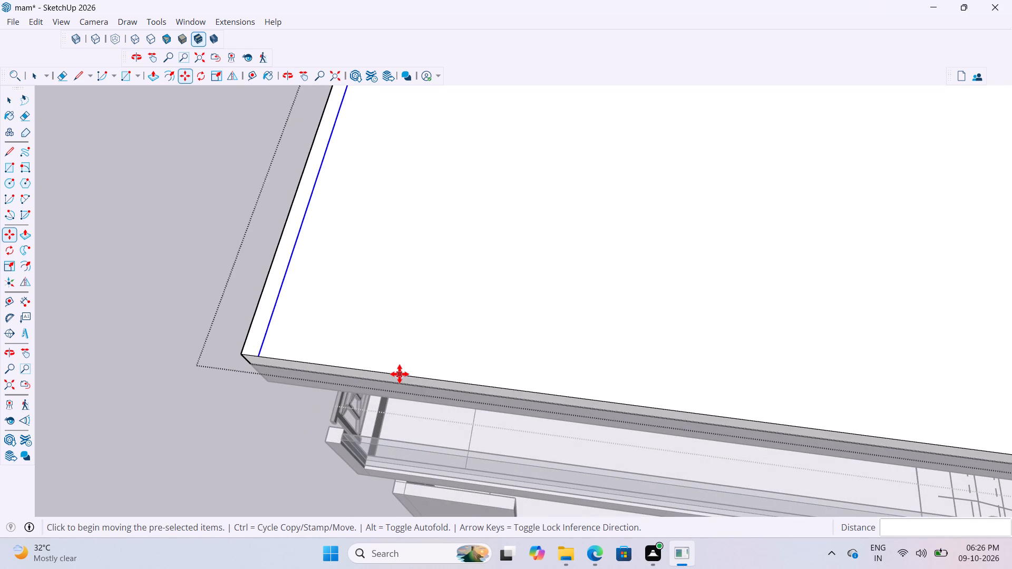
scroll(400, 374, "up", 3)
middle_click_drag(400, 374, 414, 358)
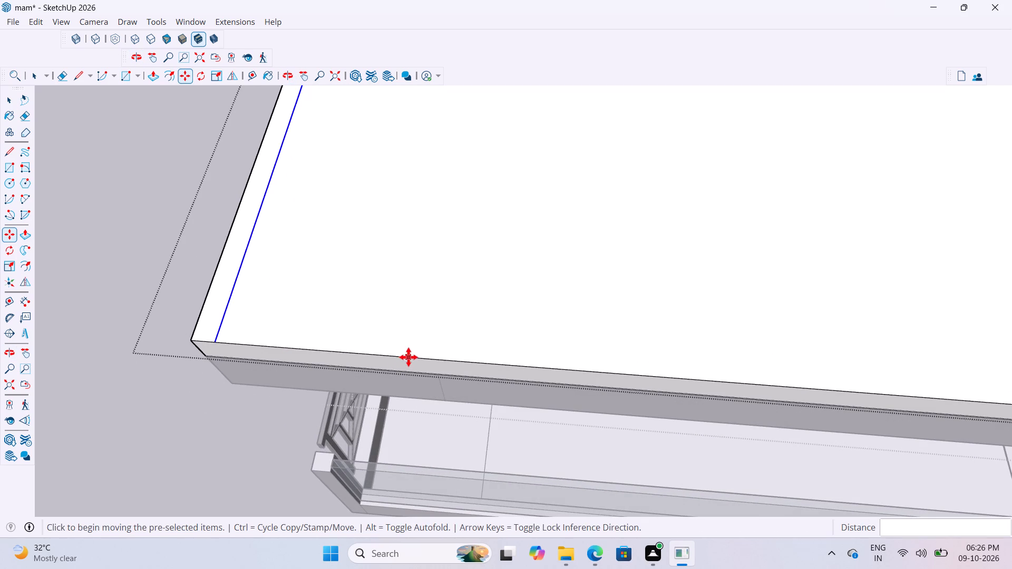
key("space")
left_click(433, 357)
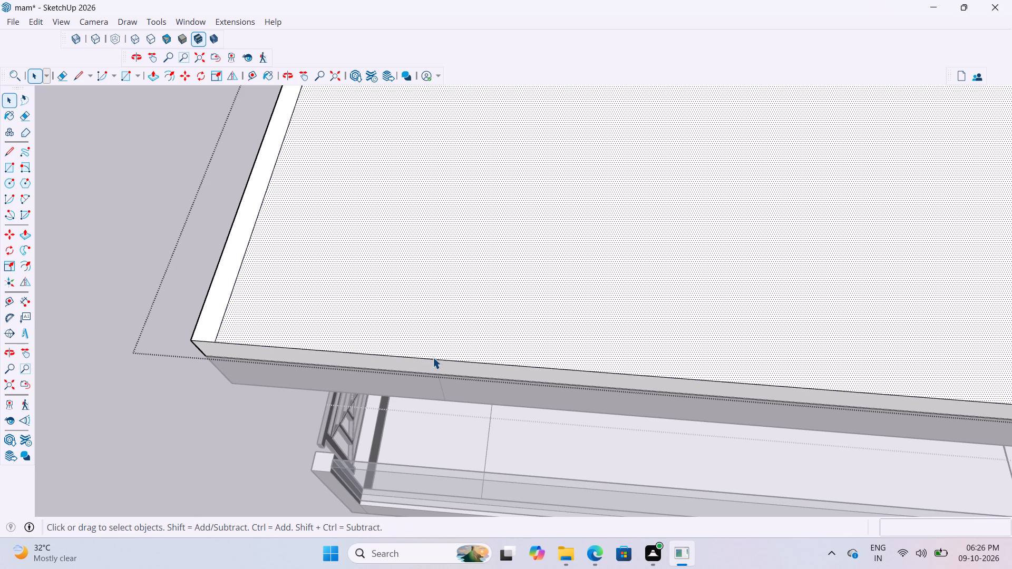
left_click(432, 358)
key("m")
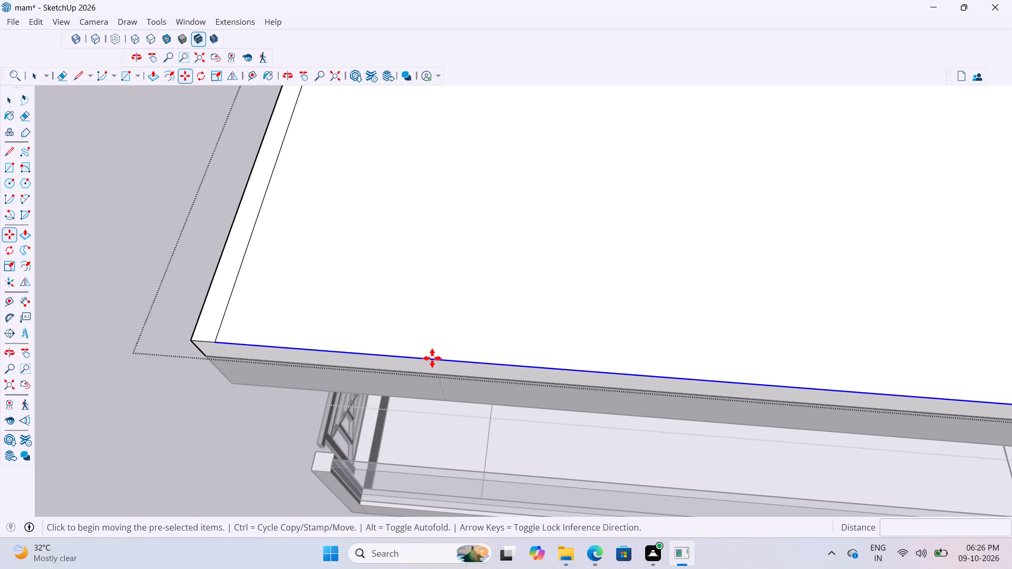
left_click(219, 344)
scroll(269, 300, "down", 12)
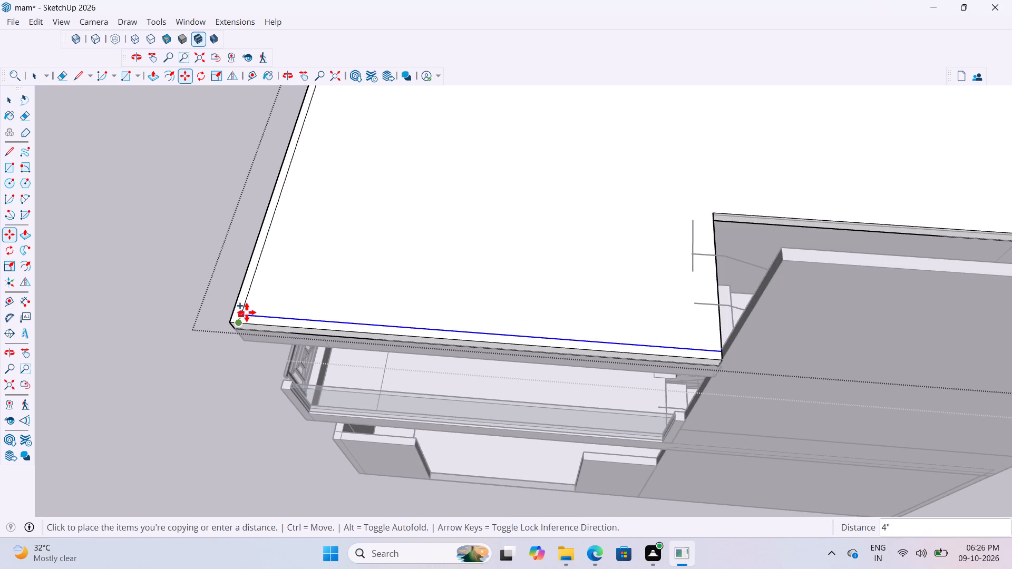
scroll(283, 307, "up", 3)
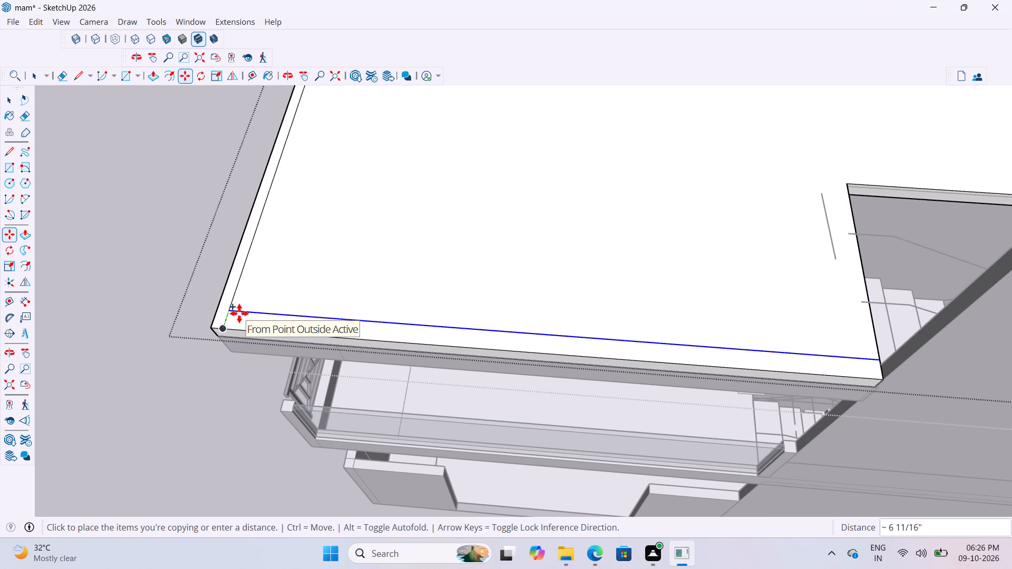
left_click(231, 308)
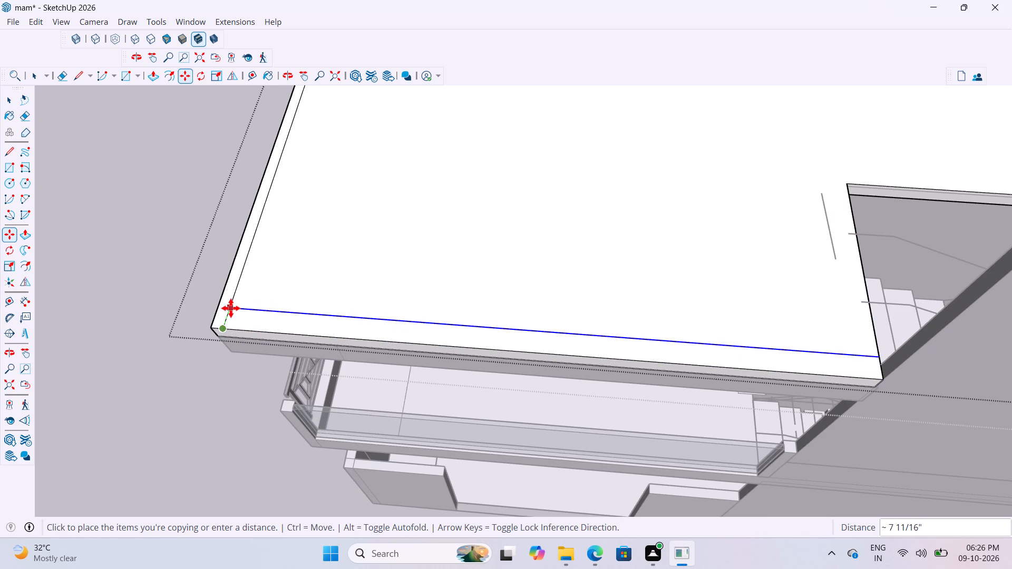
Move the copied border line beside the stairwell about 2" back toward the slab's outer edge.
scroll(944, 376, "up", 3)
middle_click_drag(920, 350, 866, 293)
scroll(815, 354, "up", 4)
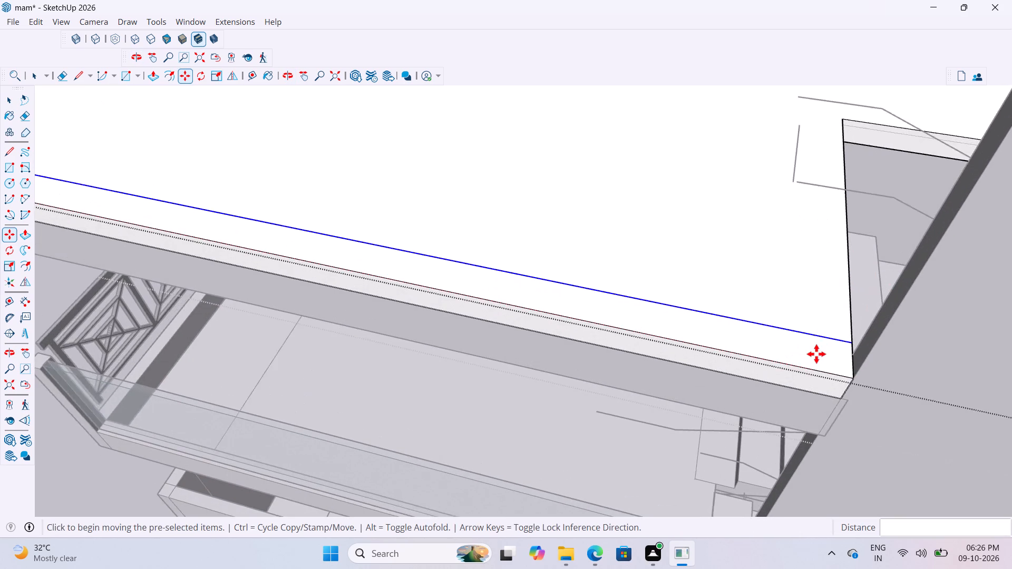
scroll(816, 354, "up", 2)
key("space")
key("space")
scroll(868, 345, "up", 2)
middle_click_drag(868, 345, 953, 335)
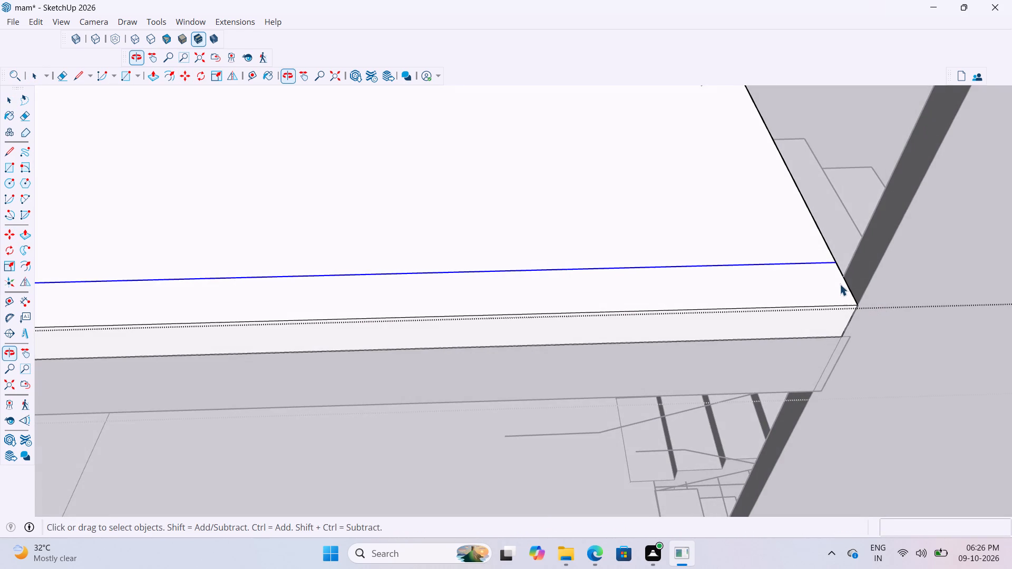
key("m")
left_click(836, 264)
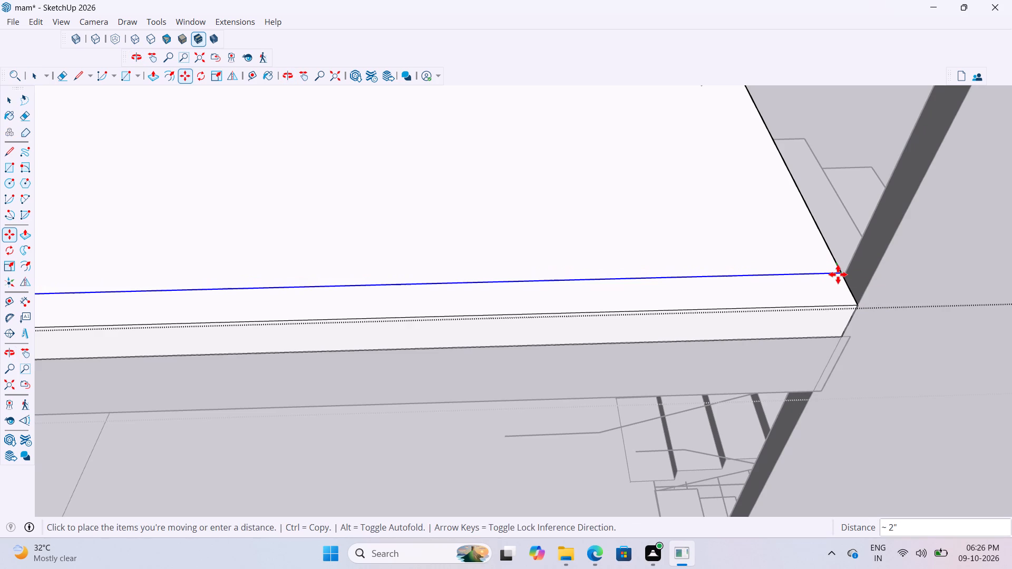
left_click(838, 274)
Snap the end of that border line to the inner face of the stairwell wall at the slab opening, and leave the group.
scroll(831, 280, "down", 8)
middle_click_drag(829, 283, 948, 282)
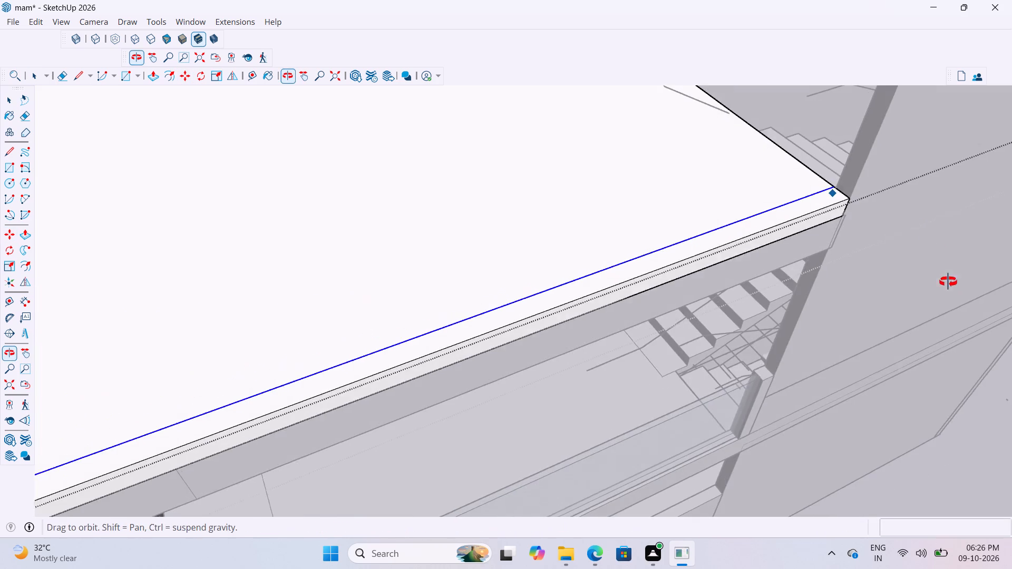
middle_click_drag(948, 282, 948, 281)
scroll(853, 195, "up", 7)
middle_click_drag(843, 171, 1011, 216)
scroll(785, 310, "down", 4)
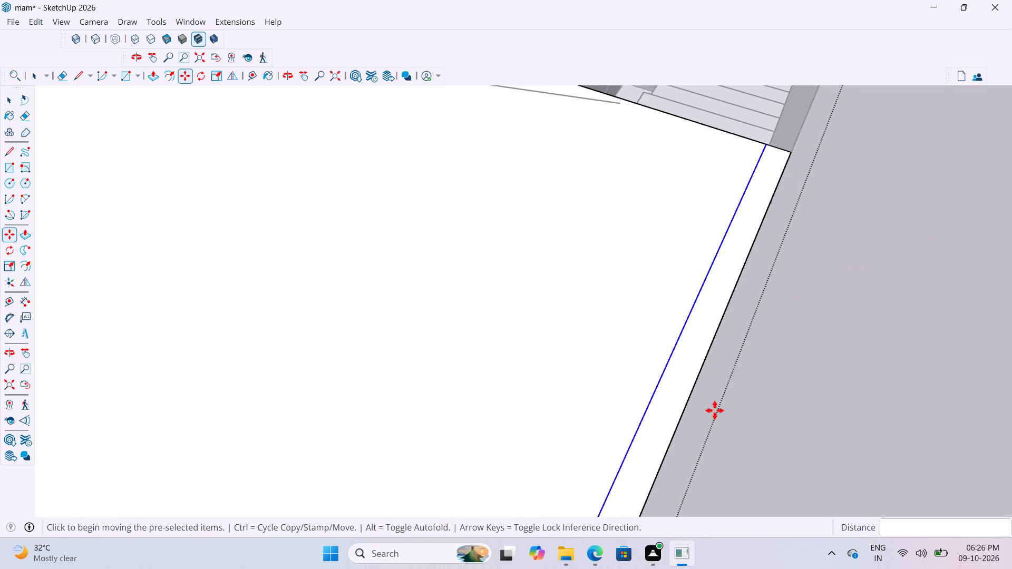
scroll(758, 185, "up", 20)
scroll(758, 185, "up", 1)
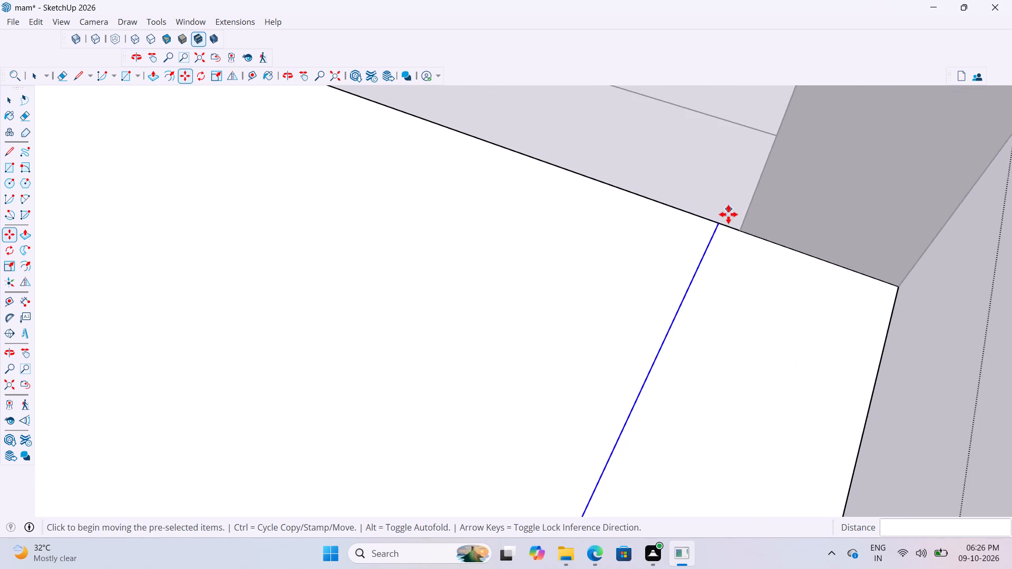
middle_click_drag(727, 215, 826, 217)
key("m")
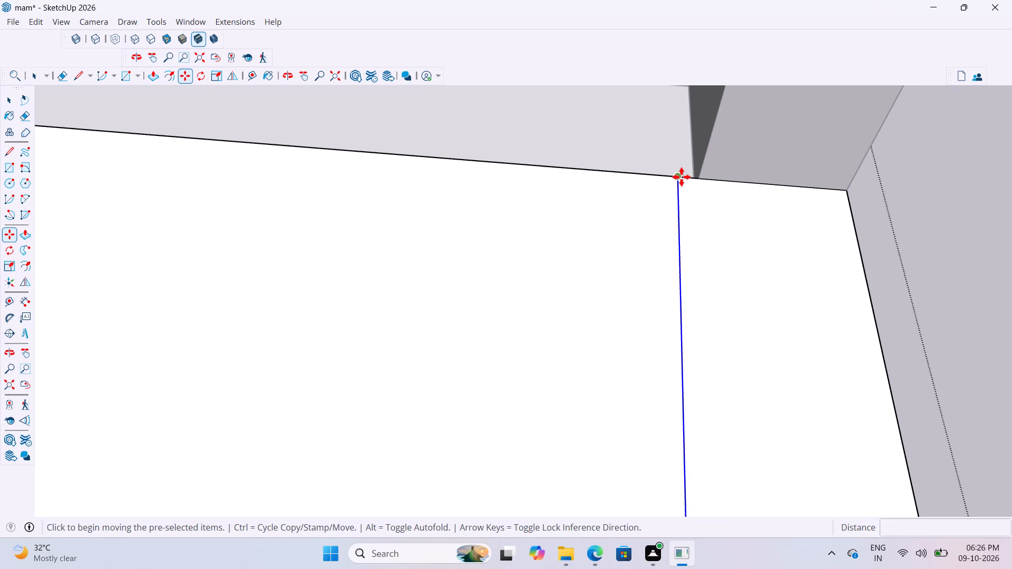
left_click(682, 177)
left_click(698, 178)
scroll(660, 181, "down", 3)
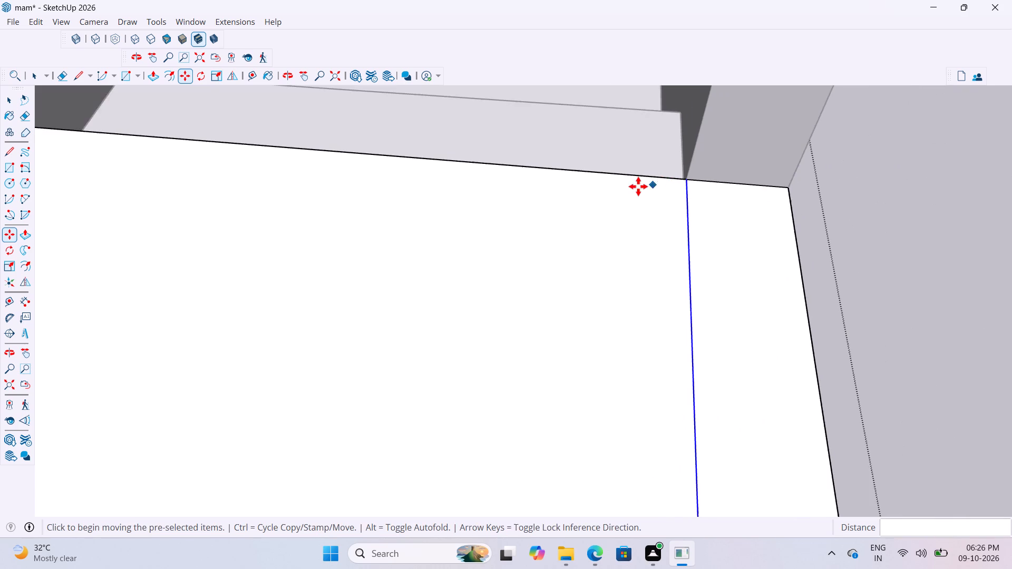
scroll(638, 187, "down", 20)
scroll(638, 187, "down", 5)
scroll(634, 271, "down", 12)
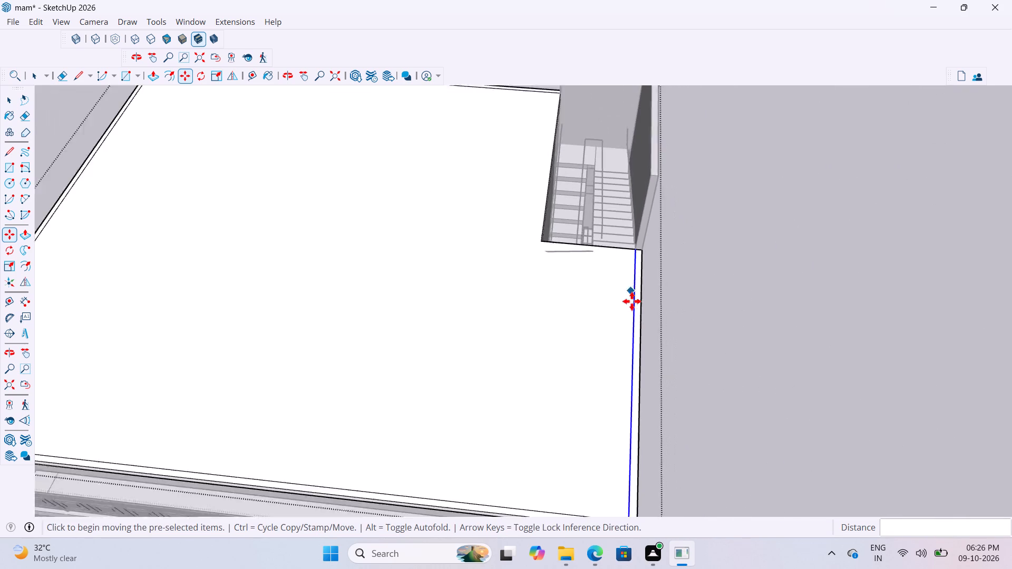
scroll(632, 301, "down", 6)
middle_click_drag(684, 316, 366, 316)
key("space")
left_click(327, 313)
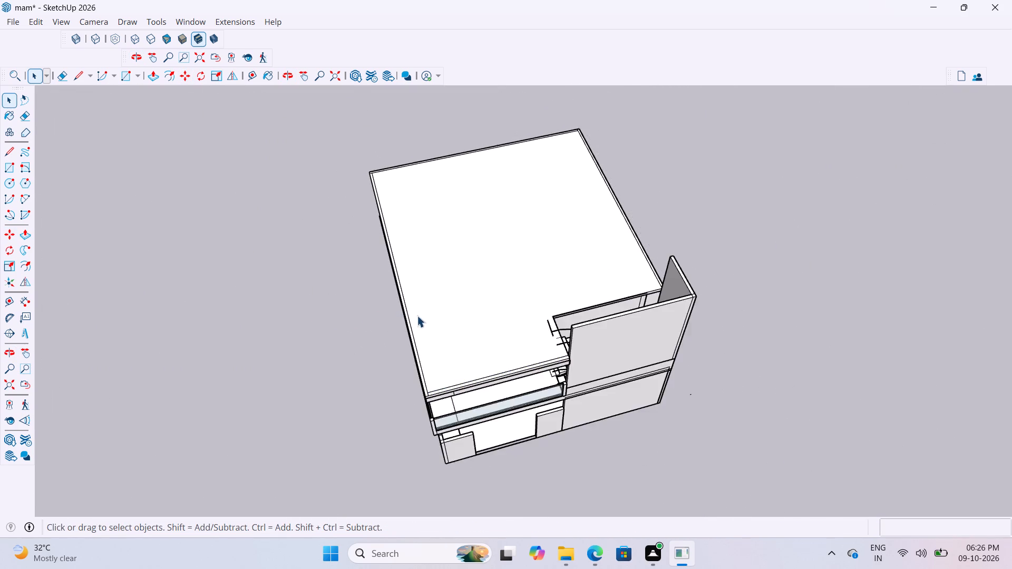
Examine the border lines on the roof slab around the corner above the glass-railing balcony.
scroll(424, 330, "up", 7)
middle_click_drag(466, 389, 395, 277)
scroll(261, 268, "up", 2)
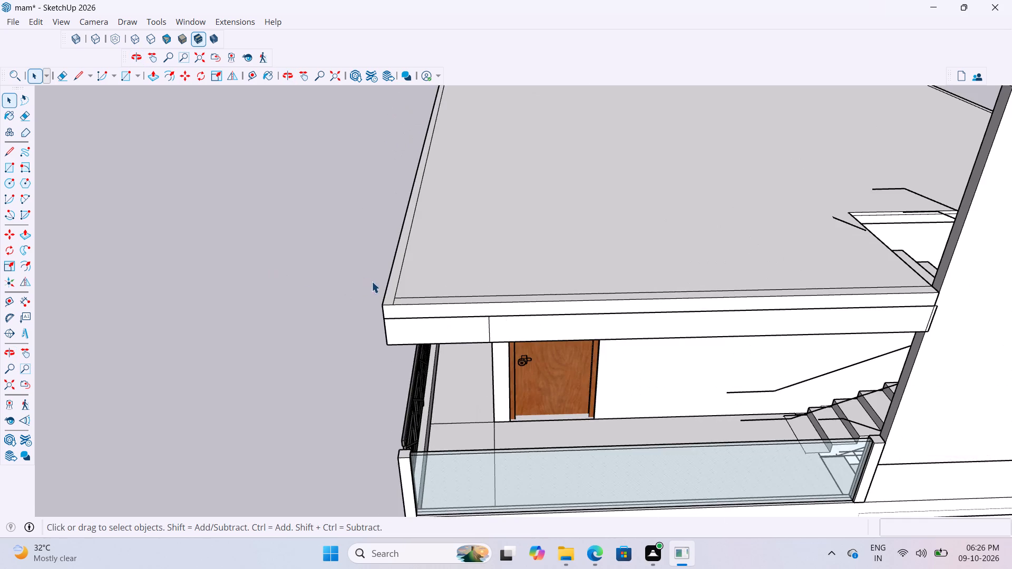
scroll(414, 282, "up", 12)
middle_click_drag(359, 307, 446, 313)
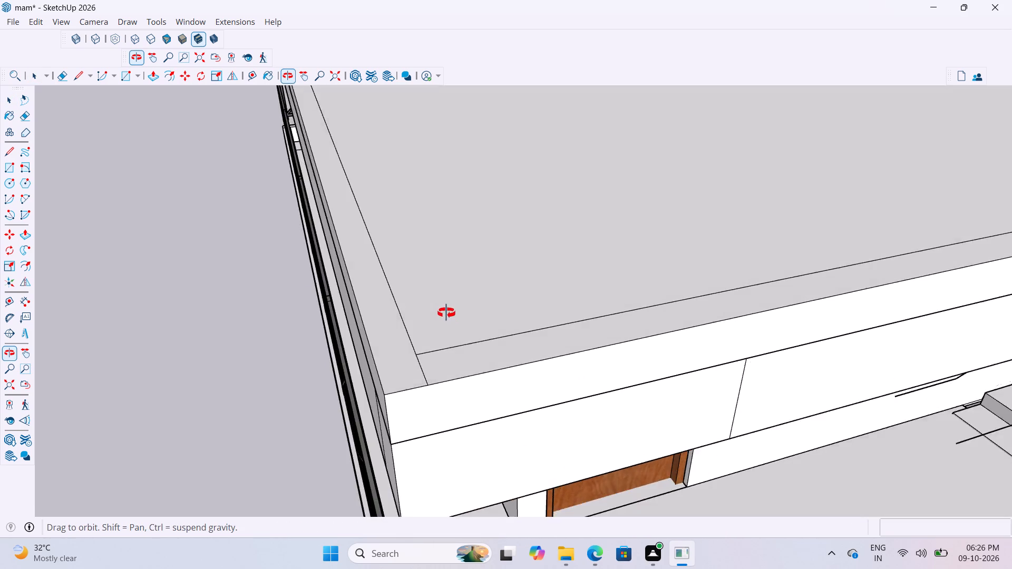
middle_click_drag(446, 313, 467, 338)
scroll(278, 381, "down", 20)
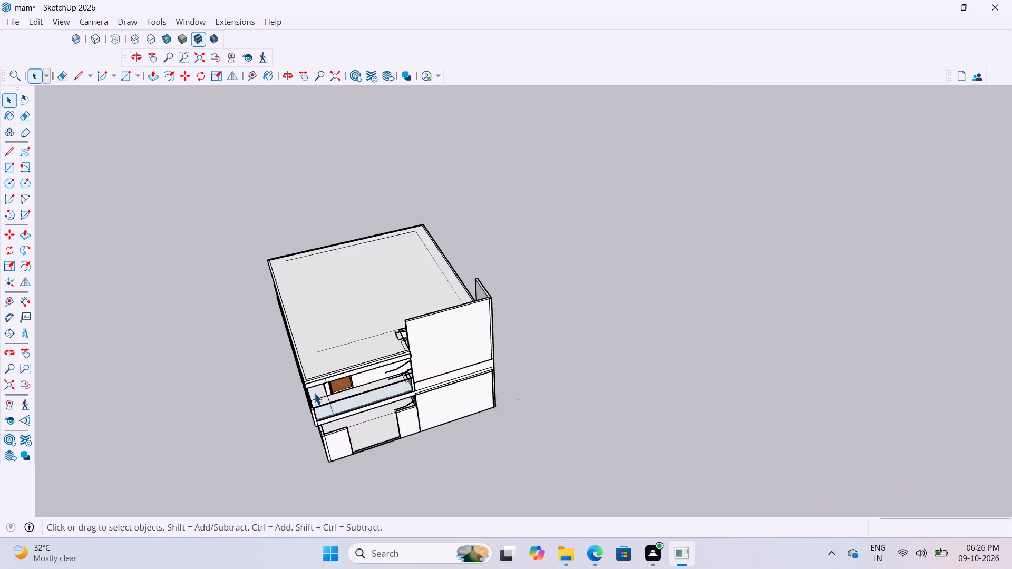
scroll(315, 393, "up", 20)
middle_click_drag(296, 359, 245, 327)
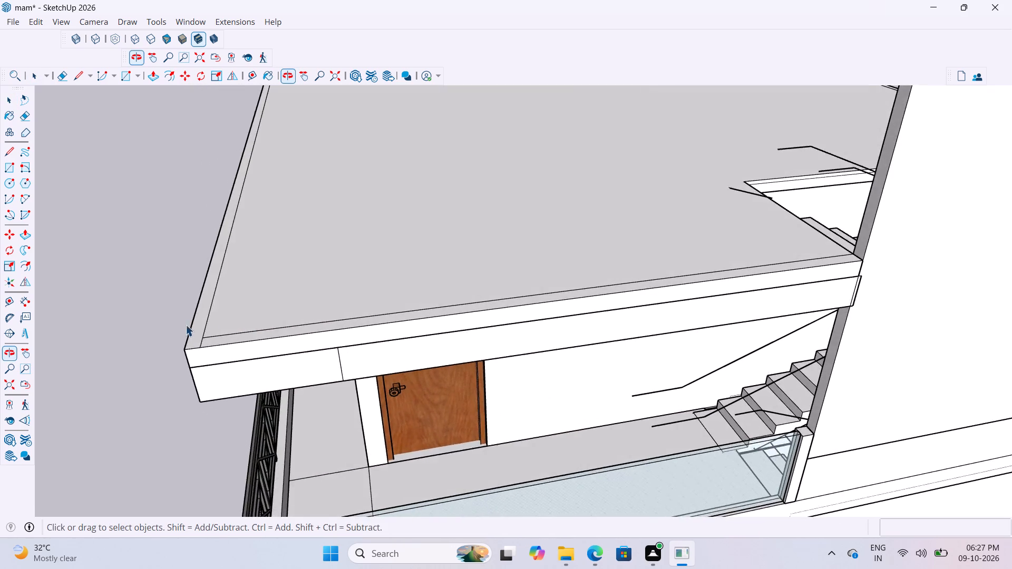
scroll(183, 325, "up", 4)
scroll(186, 331, "down", 9)
scroll(440, 320, "up", 3)
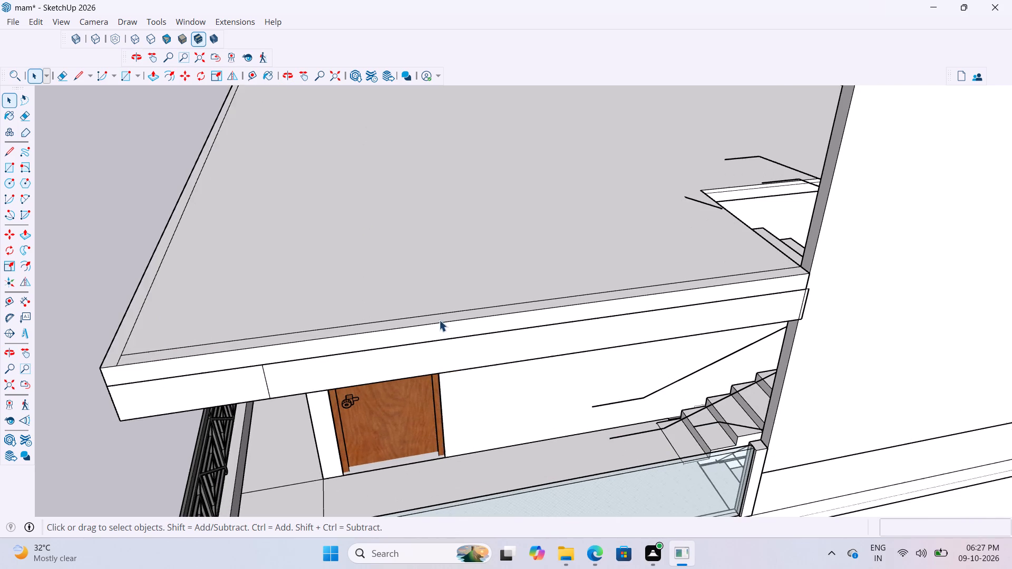
Inside the roof slab group, push/pull the short border strip above the glass-railing balcony up 18".
middle_click_drag(467, 335, 618, 385)
double_click(602, 370)
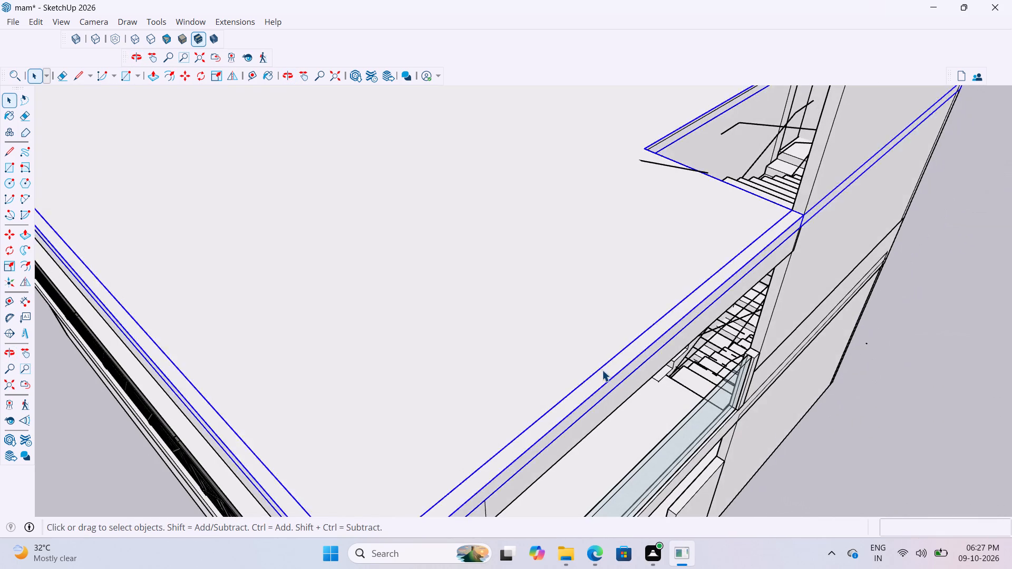
scroll(622, 367, "up", 3)
middle_click_drag(613, 364, 531, 342)
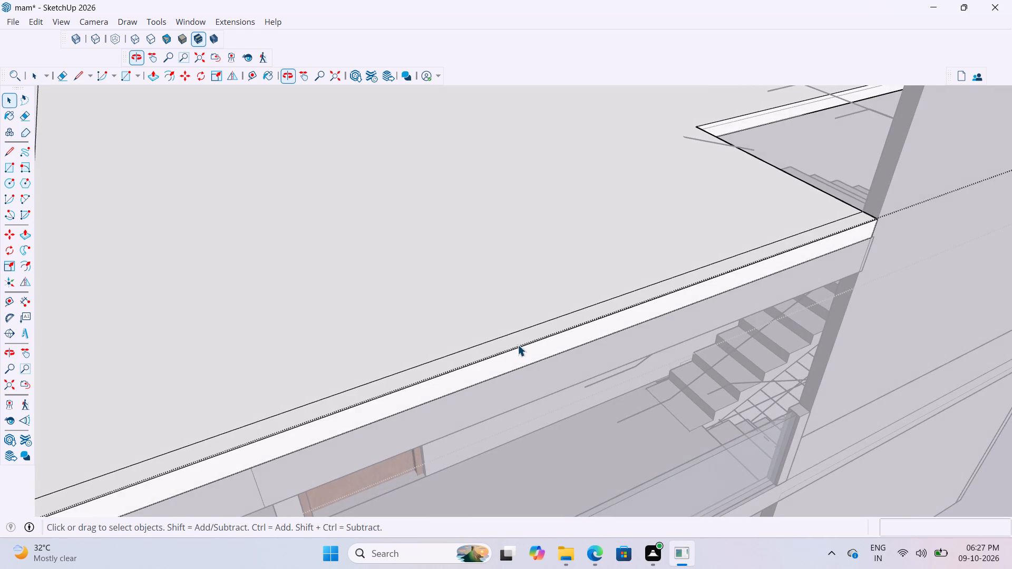
middle_click_drag(567, 351, 642, 388)
left_click(622, 376)
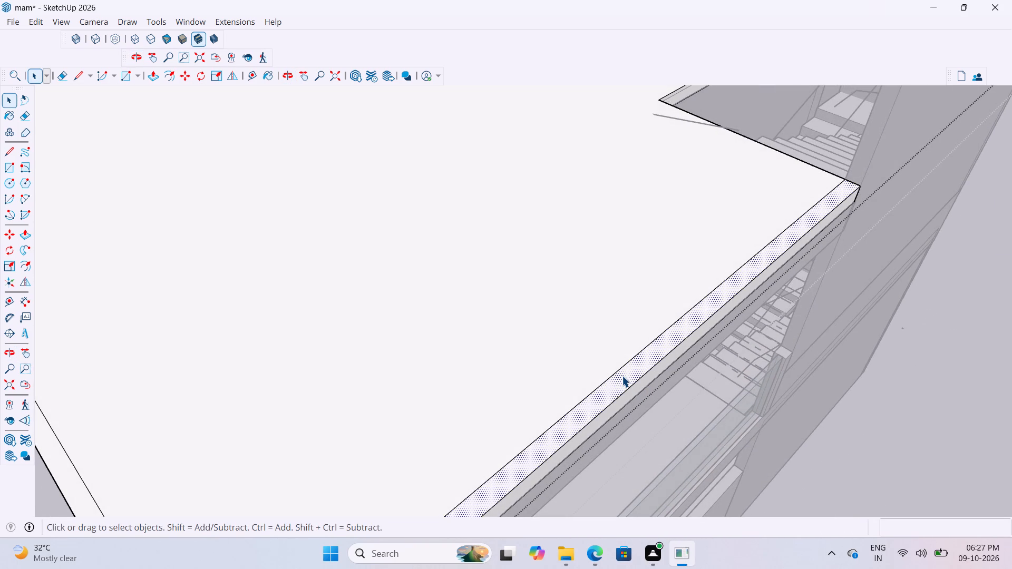
key("p")
left_click(622, 376)
scroll(617, 349, "down", 9)
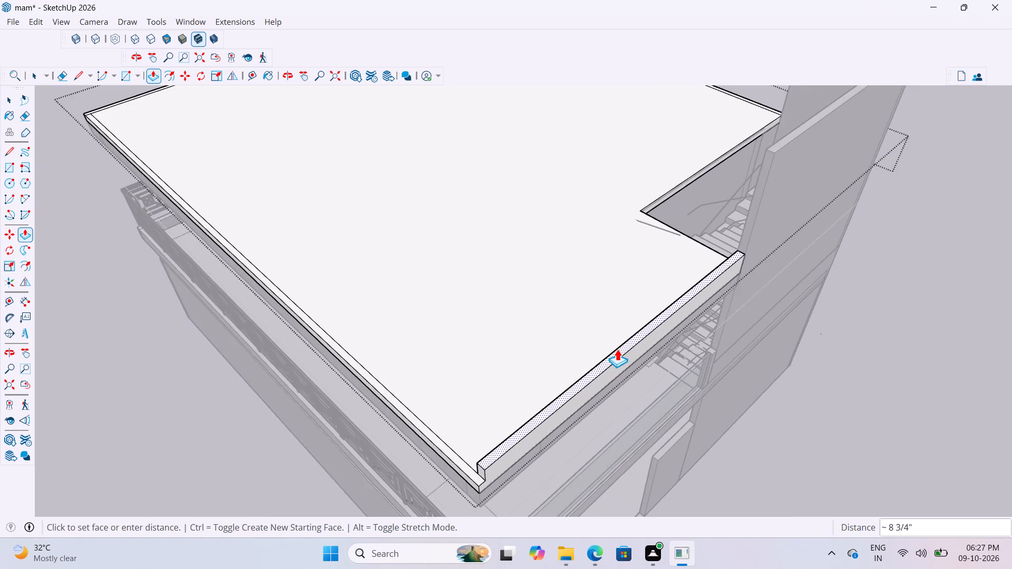
middle_click_drag(617, 349, 522, 309)
type("18\"")
key("Return")
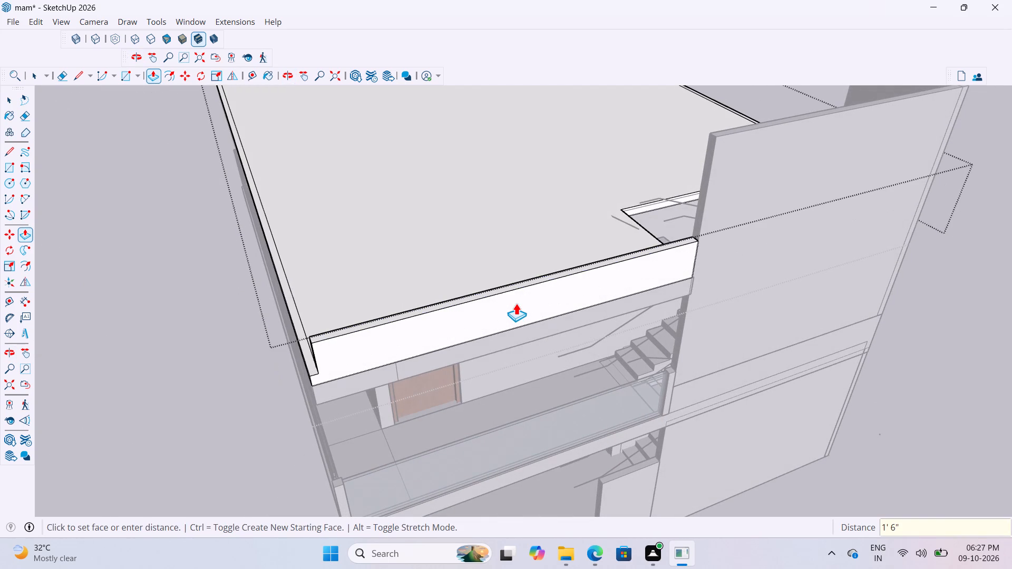
Raise the adjoining long border strip, on the slab side away from the stairwell, by the same 18".
scroll(289, 327, "up", 6)
middle_click_drag(361, 337, 482, 327)
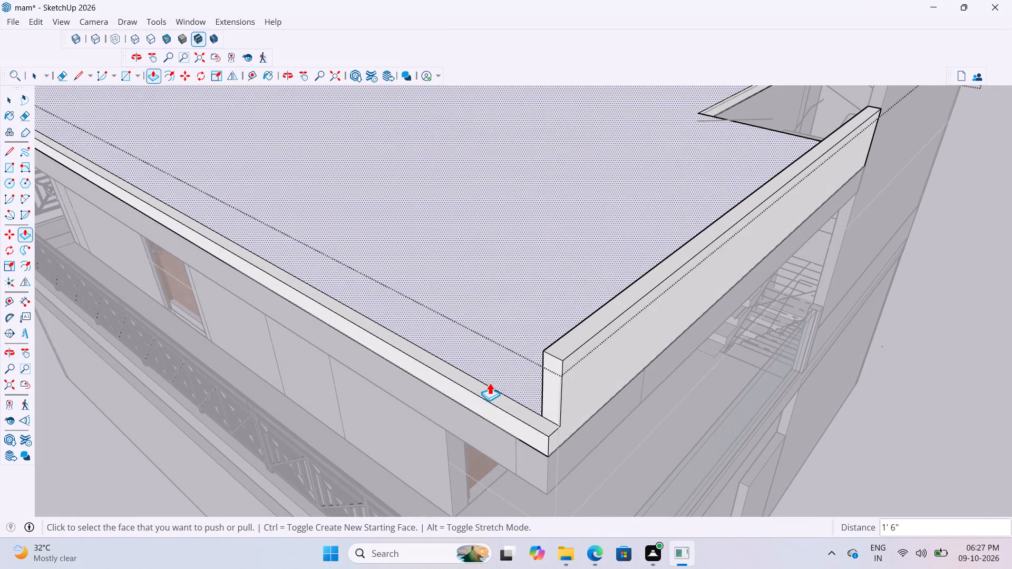
scroll(556, 425, "up", 5)
double_click(537, 424)
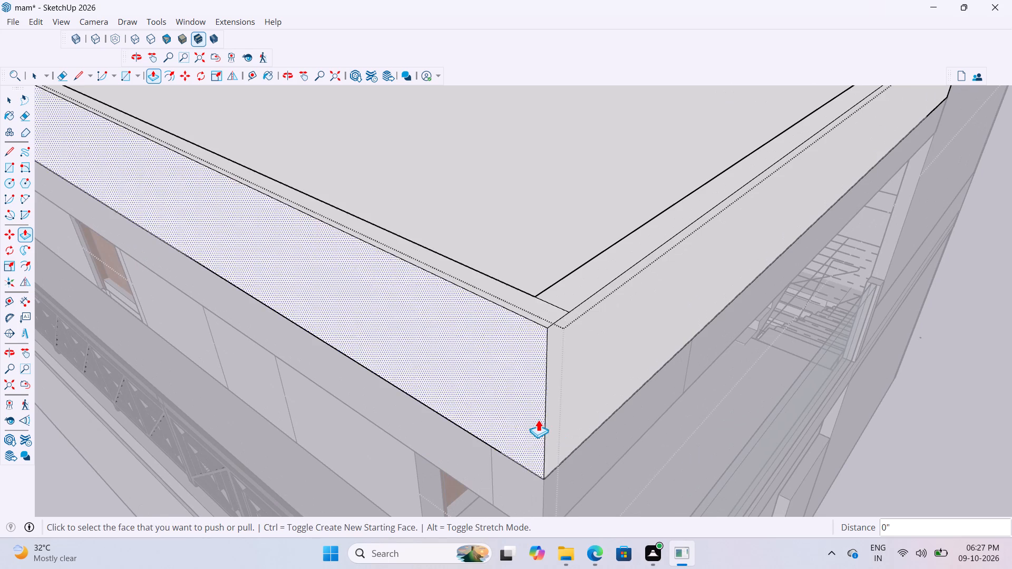
scroll(539, 428, "down", 16)
scroll(573, 390, "up", 3)
scroll(617, 386, "up", 3)
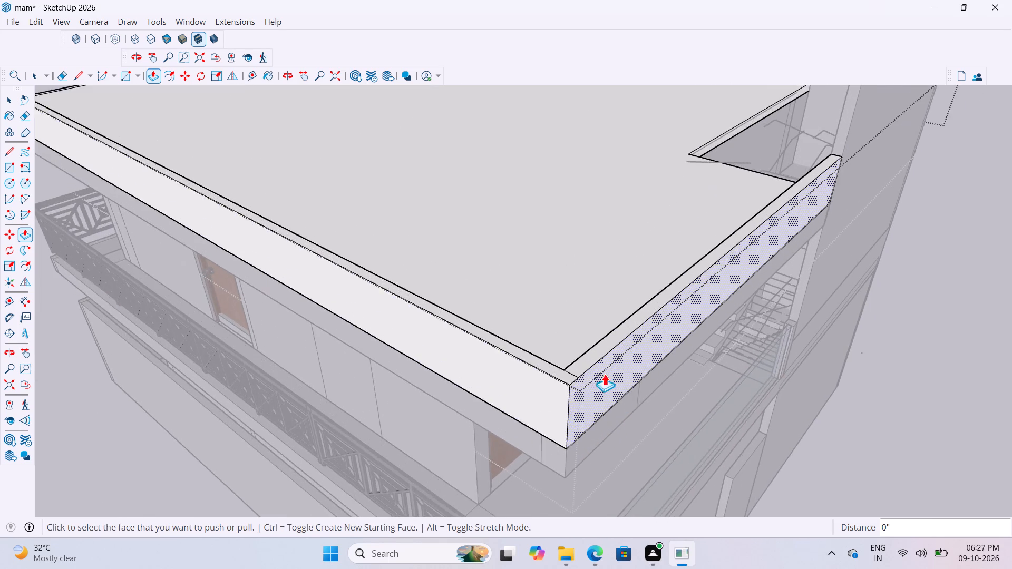
scroll(605, 374, "up", 5)
scroll(630, 358, "down", 14)
Raise the short border strip on the slab side opposite the glass-railing balcony by the same 18".
middle_click_drag(513, 242, 586, 253)
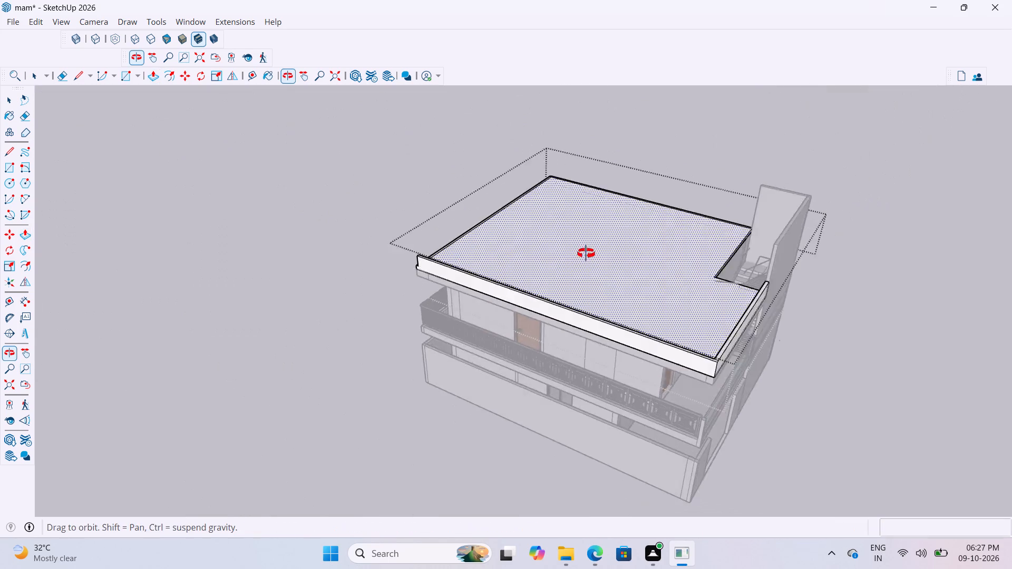
middle_click_drag(586, 253, 834, 274)
scroll(492, 307, "up", 16)
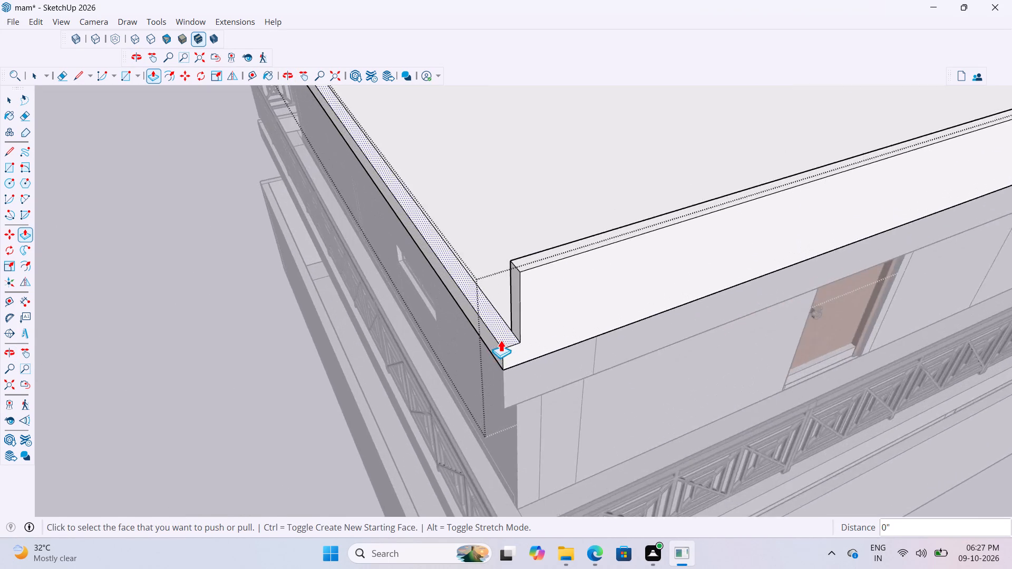
scroll(501, 340, "up", 8)
double_click(510, 329)
scroll(534, 391, "down", 11)
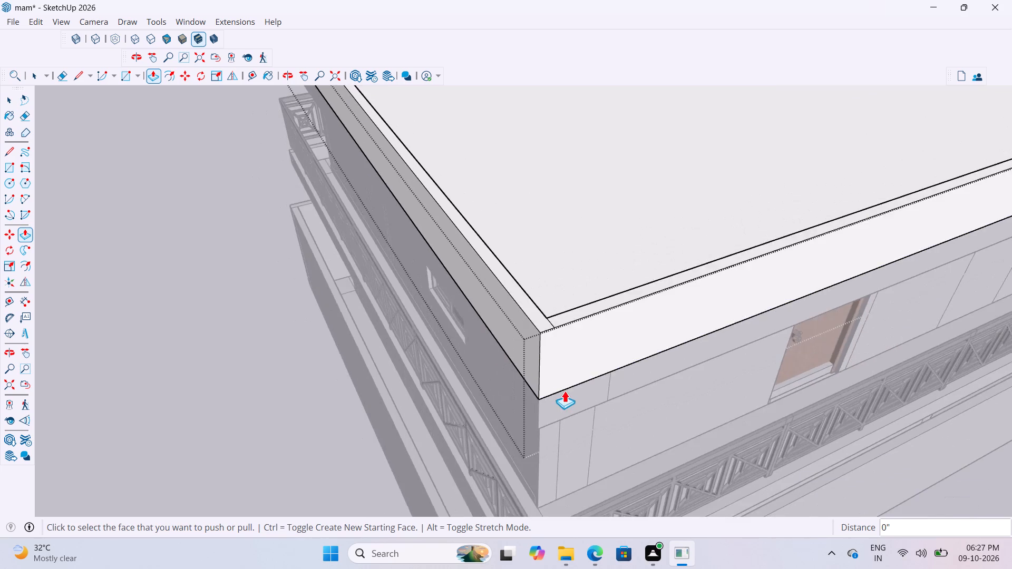
Raise the remaining long border strip running to the stairwell wall by the same 18", and leave the group.
scroll(565, 390, "down", 19)
scroll(469, 300, "up", 1)
middle_click_drag(523, 312, 705, 332)
scroll(536, 281, "up", 9)
middle_click_drag(538, 250, 693, 250)
scroll(547, 243, "up", 10)
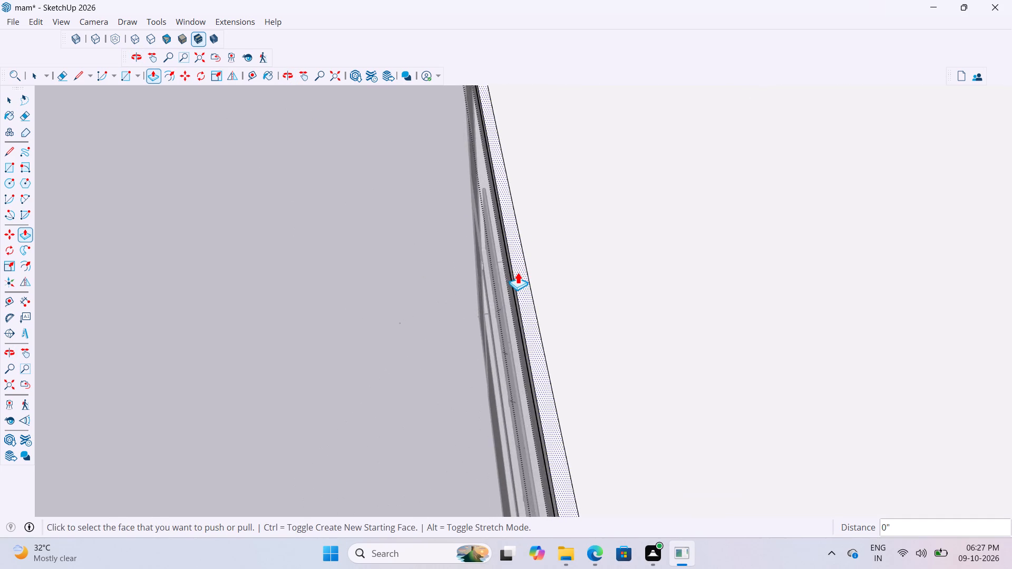
scroll(518, 272, "up", 6)
double_click(527, 287)
scroll(495, 298, "down", 18)
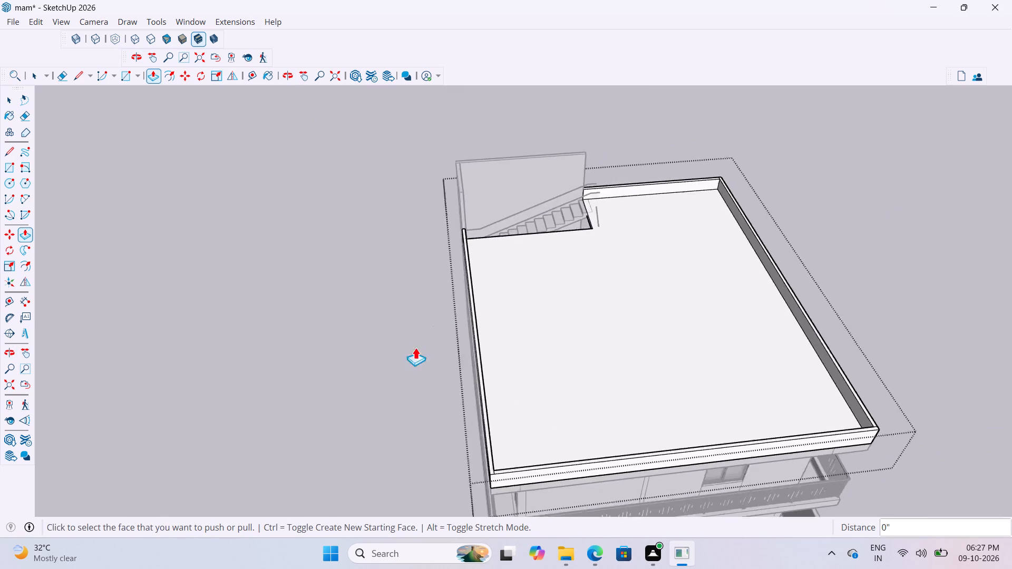
middle_click_drag(444, 315, 658, 238)
scroll(417, 229, "down", 10)
key("space")
key("space")
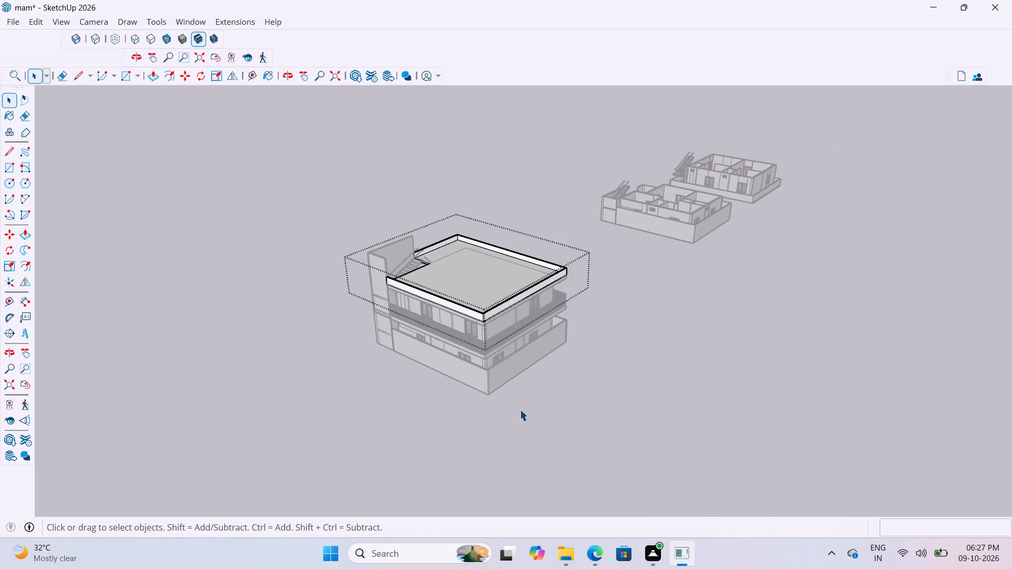
left_click(520, 409)
Examine the roof parapet and the stairwell opening from several sides of the house.
scroll(473, 315, "up", 11)
middle_click_drag(273, 250, 579, 223)
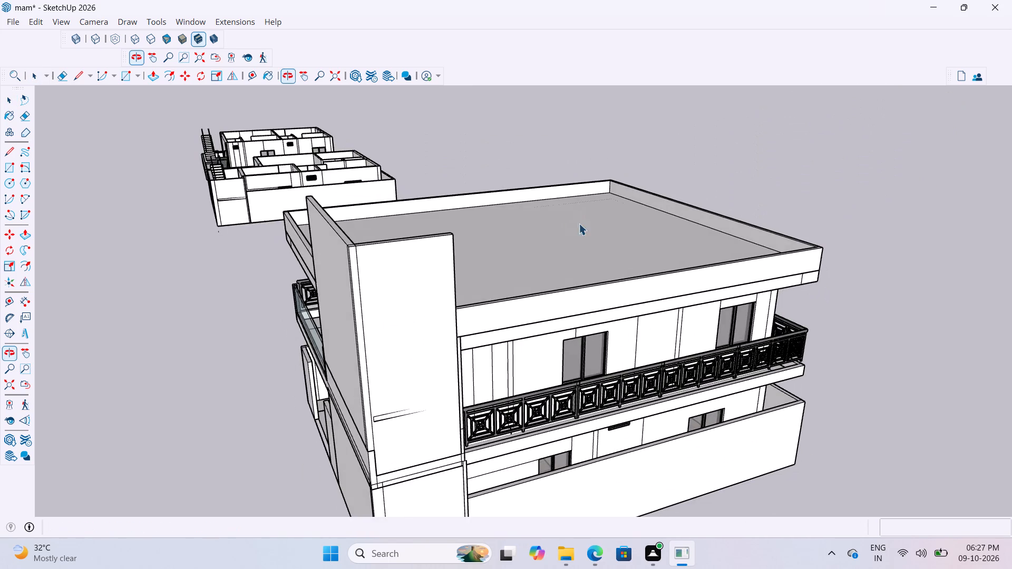
scroll(428, 234, "down", 5)
middle_click_drag(329, 219, 426, 222)
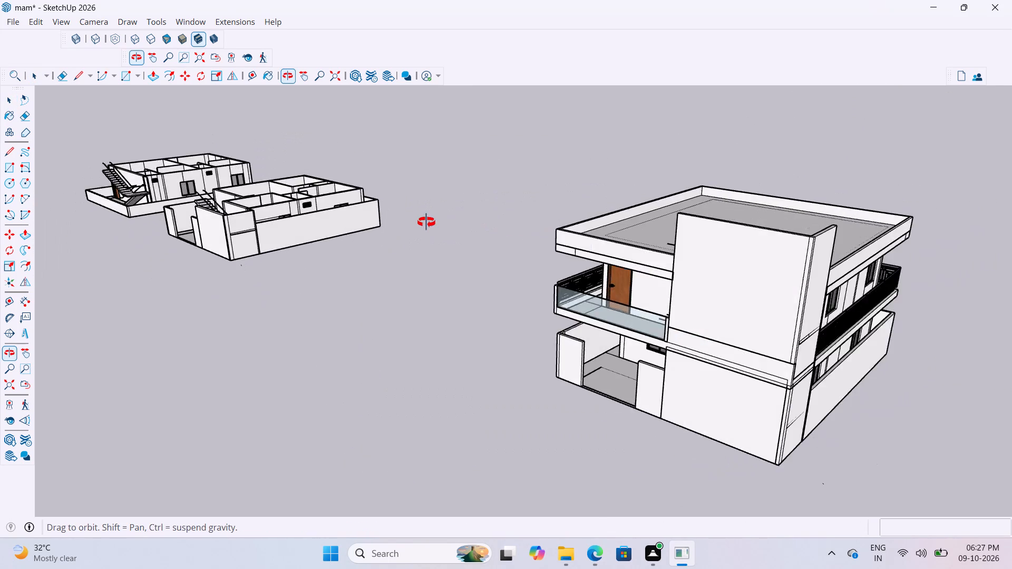
middle_click_drag(426, 222, 364, 250)
scroll(364, 295, "down", 5)
middle_click_drag(386, 326, 568, 303)
scroll(800, 307, "up", 4)
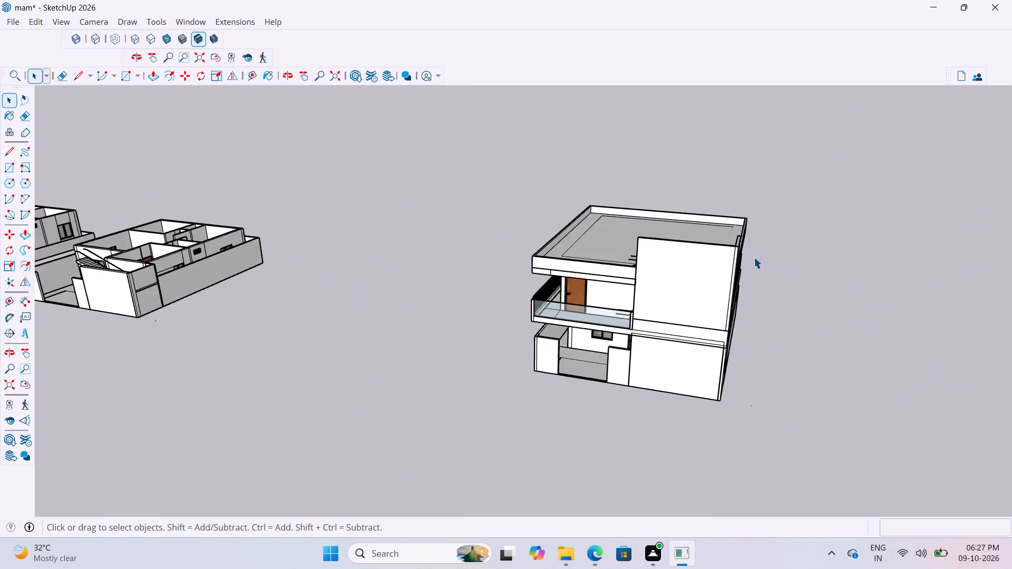
scroll(754, 257, "up", 7)
middle_click_drag(775, 224, 433, 243)
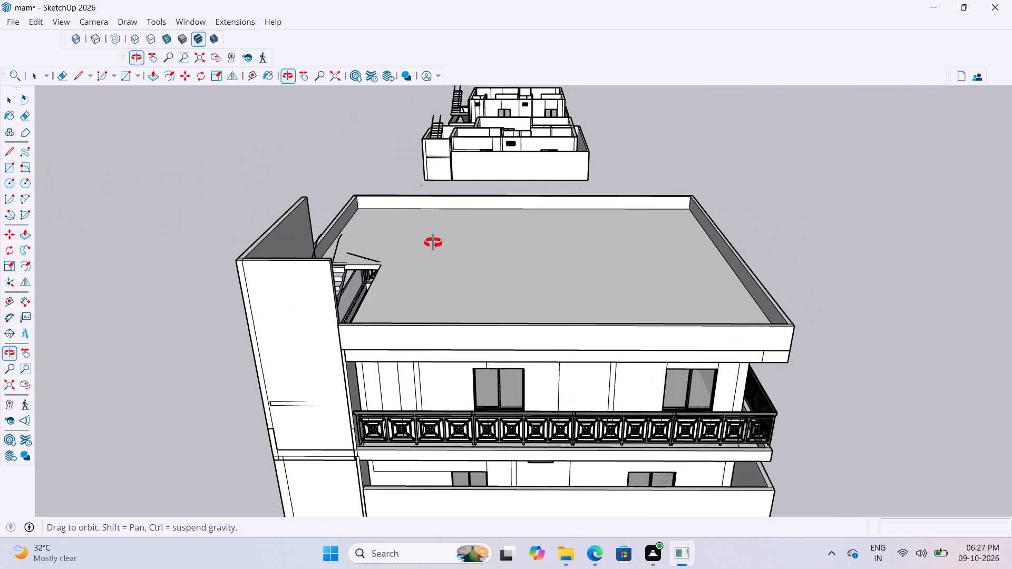
middle_click_drag(433, 243, 324, 246)
scroll(280, 247, "up", 4)
scroll(280, 247, "down", 9)
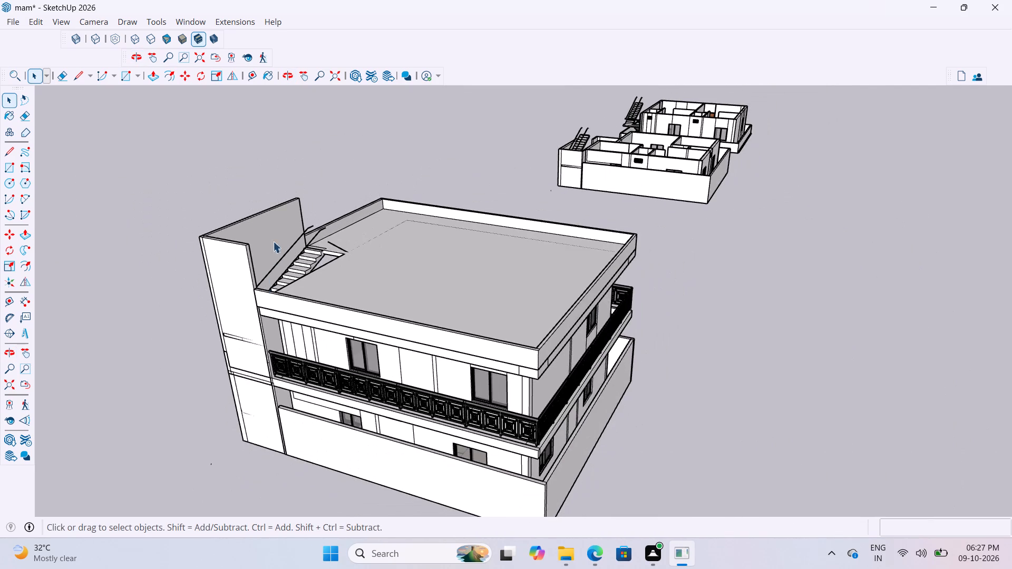
middle_click_drag(273, 231, 464, 284)
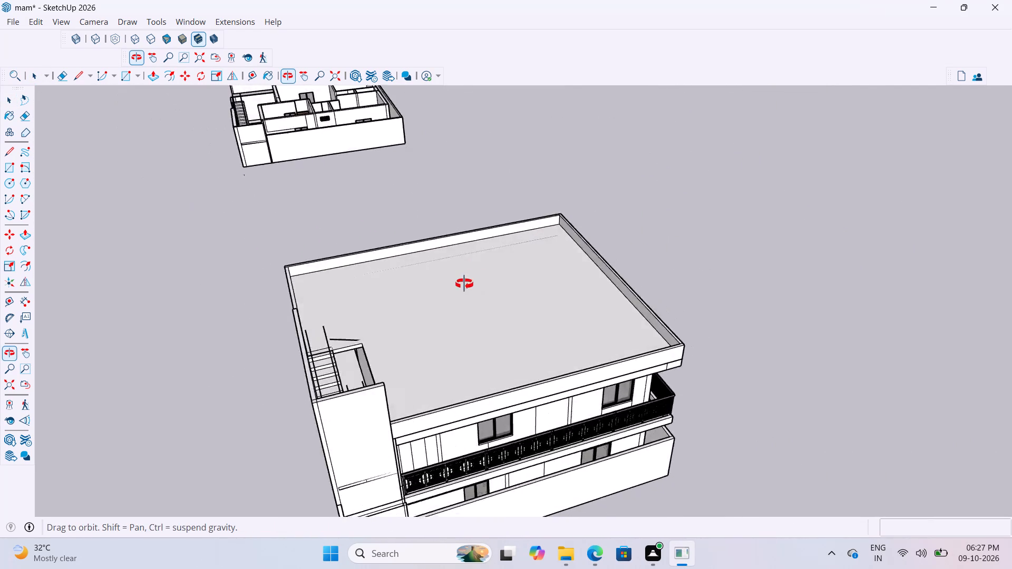
middle_click_drag(464, 284, 407, 291)
scroll(305, 353, "up", 11)
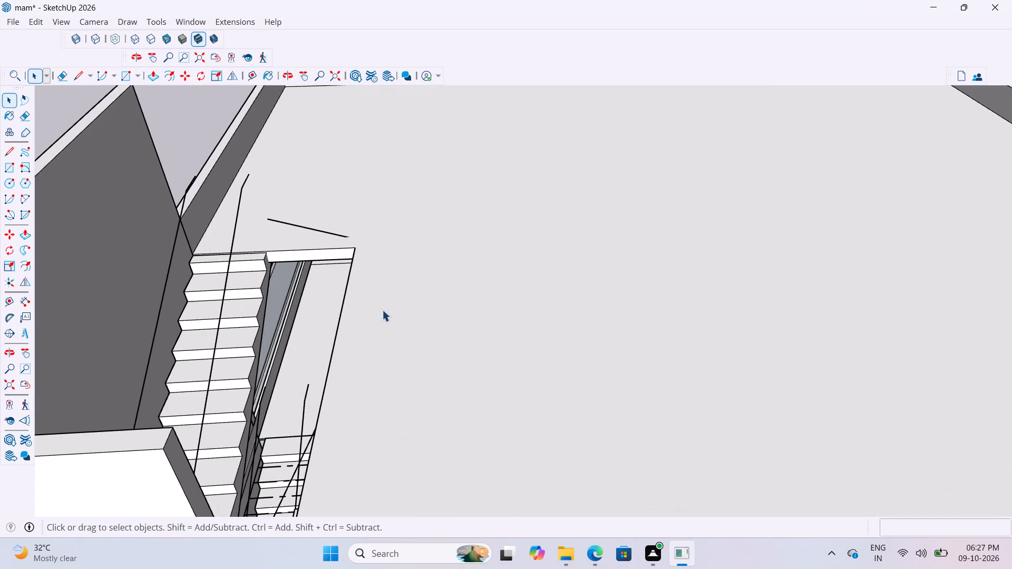
scroll(380, 261, "down", 5)
middle_click_drag(351, 332, 383, 335)
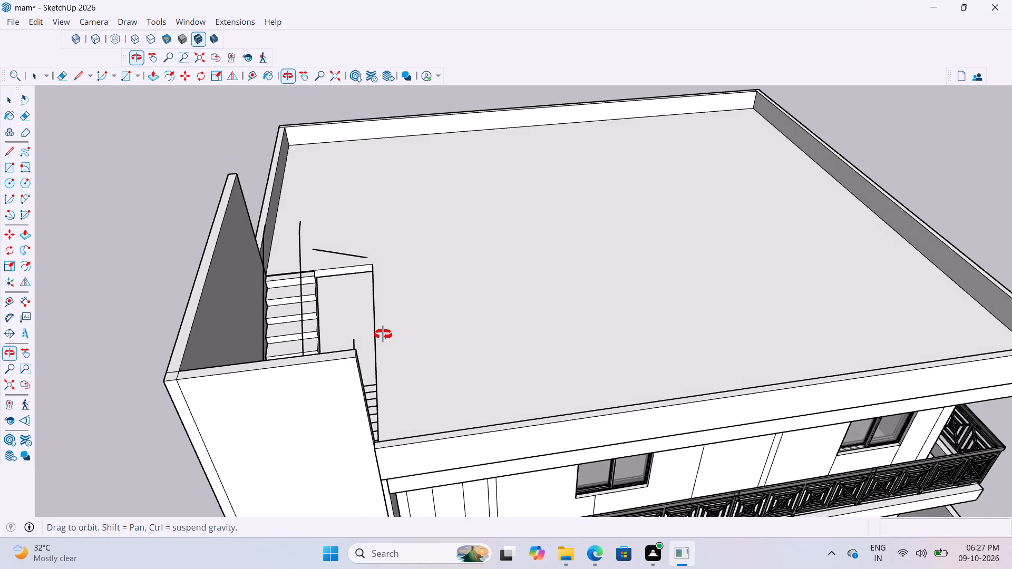
middle_click_drag(383, 335, 384, 355)
Inside the roof slab group, copy the stairwell opening's long edge 9" onto the slab, away from the stairs.
scroll(381, 335, "up", 3)
double_click(374, 317)
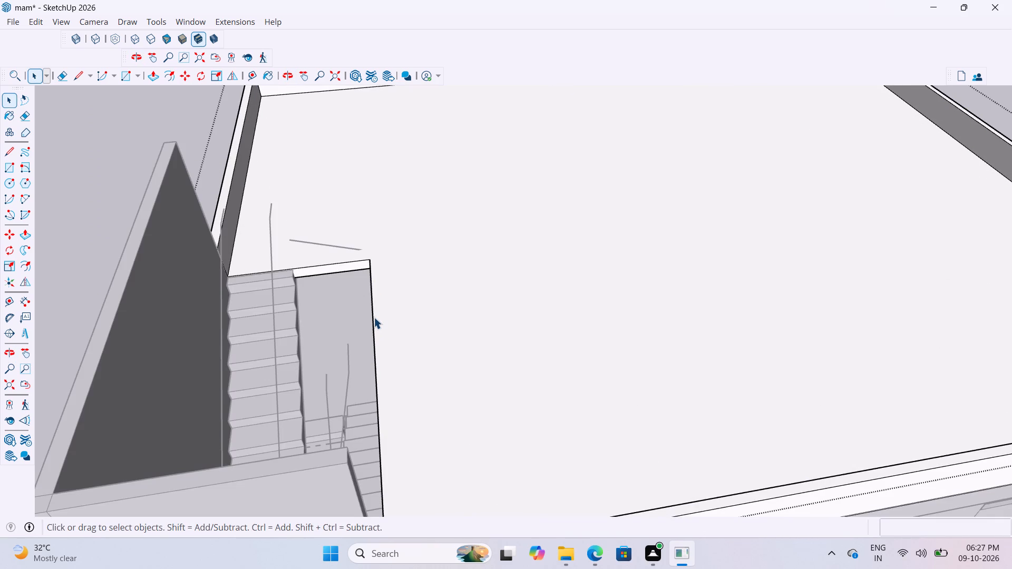
left_click_drag(374, 309, 476, 287)
middle_click_drag(444, 298, 409, 274)
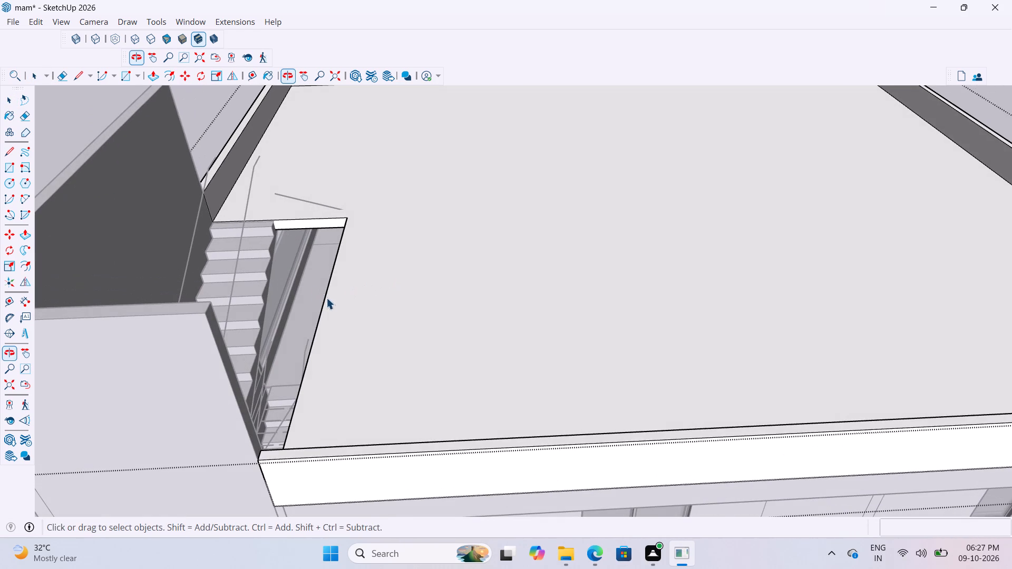
middle_click_drag(397, 289, 507, 309)
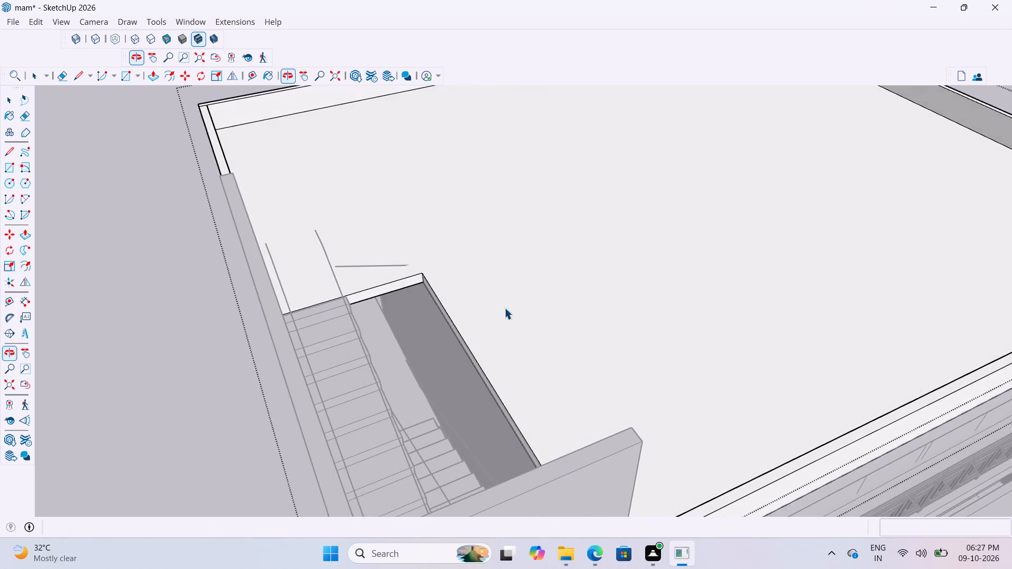
scroll(364, 298, "down", 4)
middle_click_drag(374, 365, 713, 440)
scroll(833, 306, "up", 6)
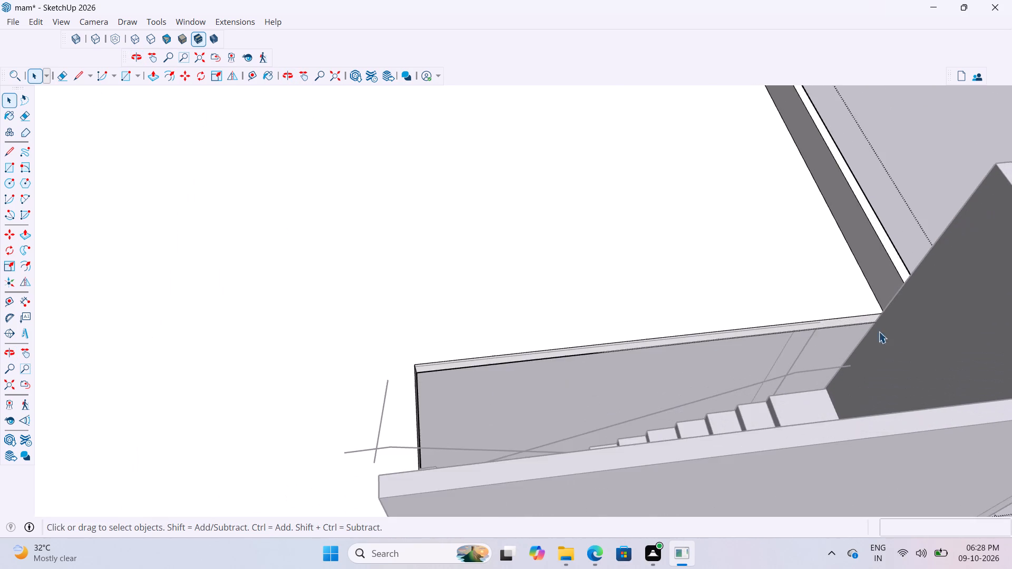
scroll(851, 307, "up", 7)
middle_click_drag(803, 325, 909, 345)
scroll(921, 225, "up", 3)
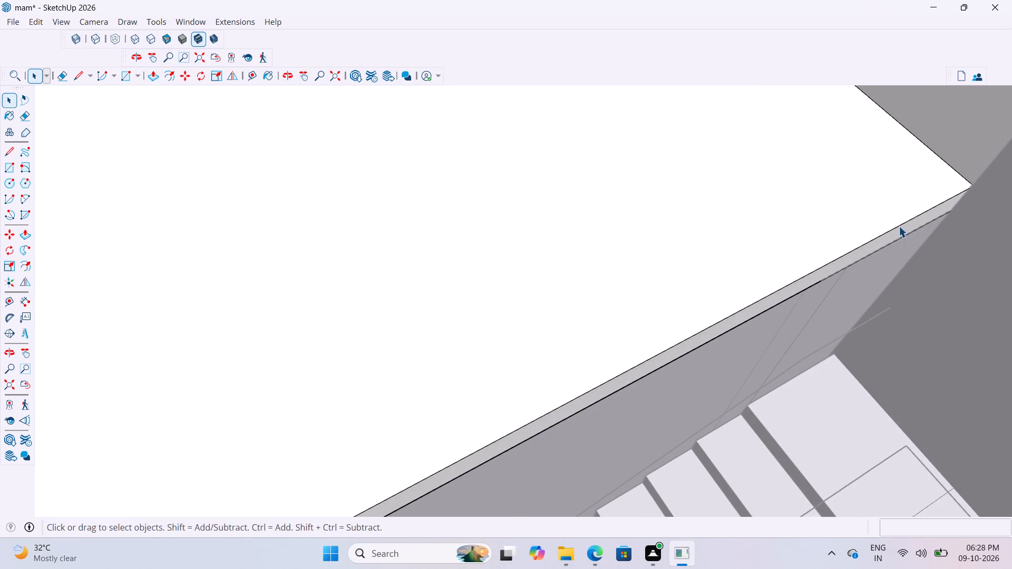
left_click(885, 233)
scroll(811, 212, "down", 9)
scroll(783, 302, "down", 5)
middle_click_drag(834, 371, 746, 369)
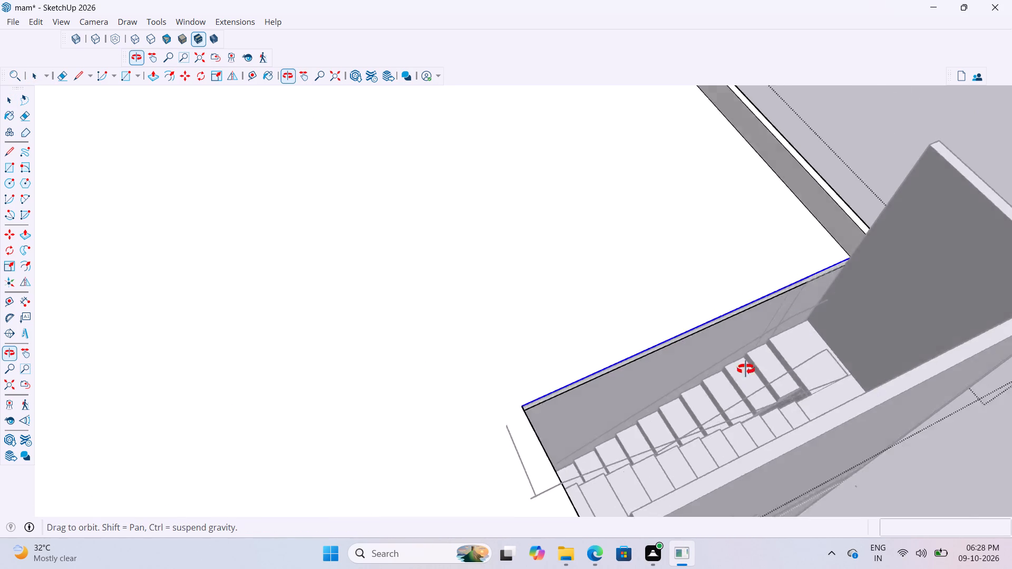
middle_click_drag(746, 369, 229, 357)
scroll(294, 360, "up", 2)
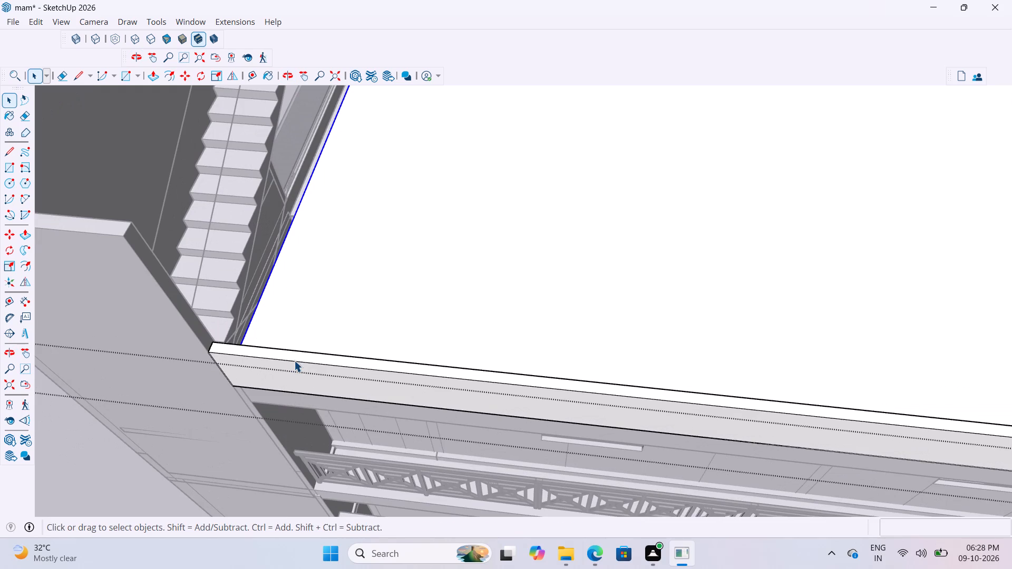
key("m")
scroll(249, 343, "up", 4)
middle_click_drag(247, 307, 319, 307)
scroll(364, 353, "up", 5)
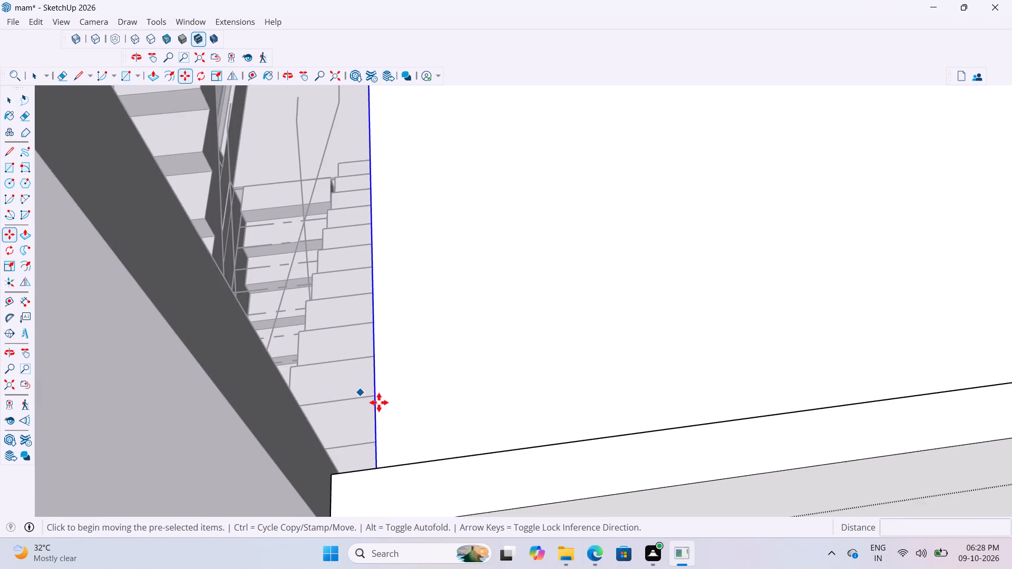
scroll(379, 403, "up", 2)
middle_click_drag(421, 421, 81, 469)
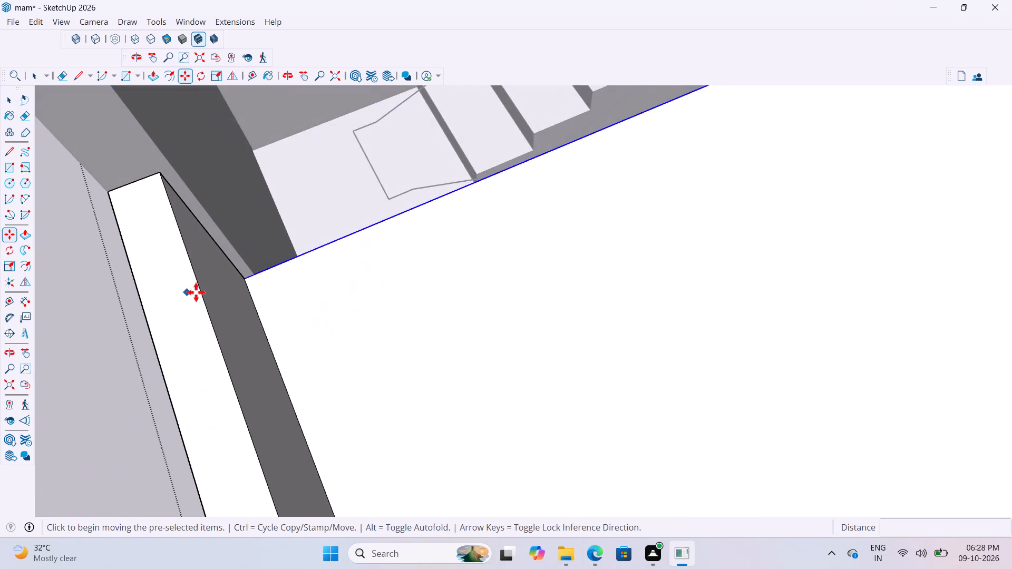
scroll(230, 292, "up", 5)
left_click(247, 270)
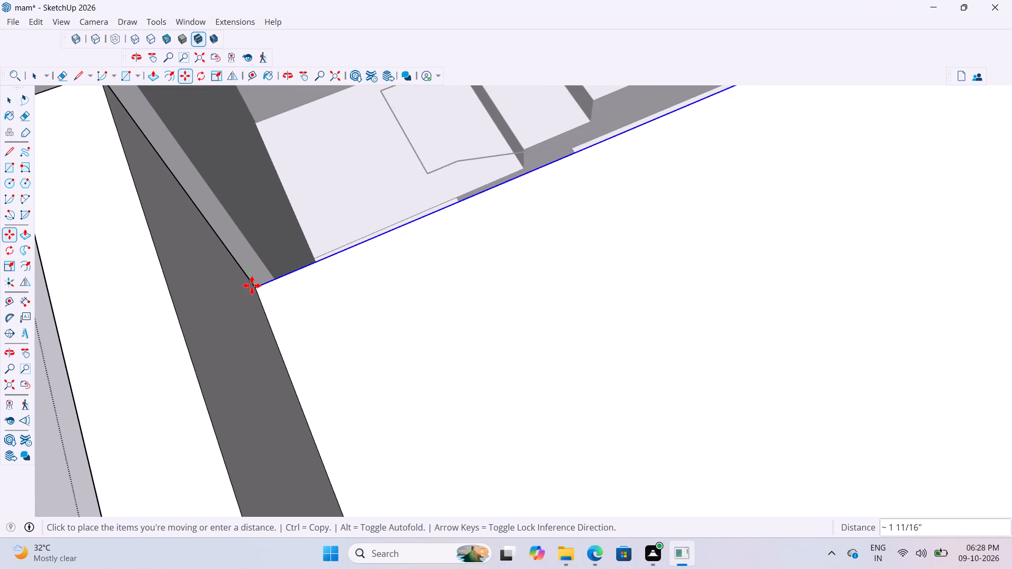
scroll(264, 292, "down", 2)
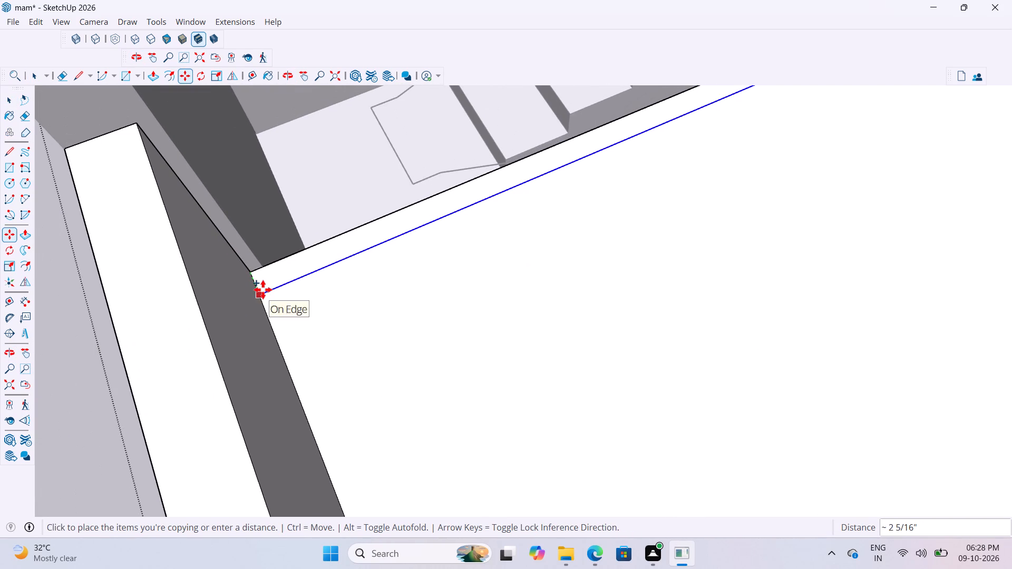
type("9\"")
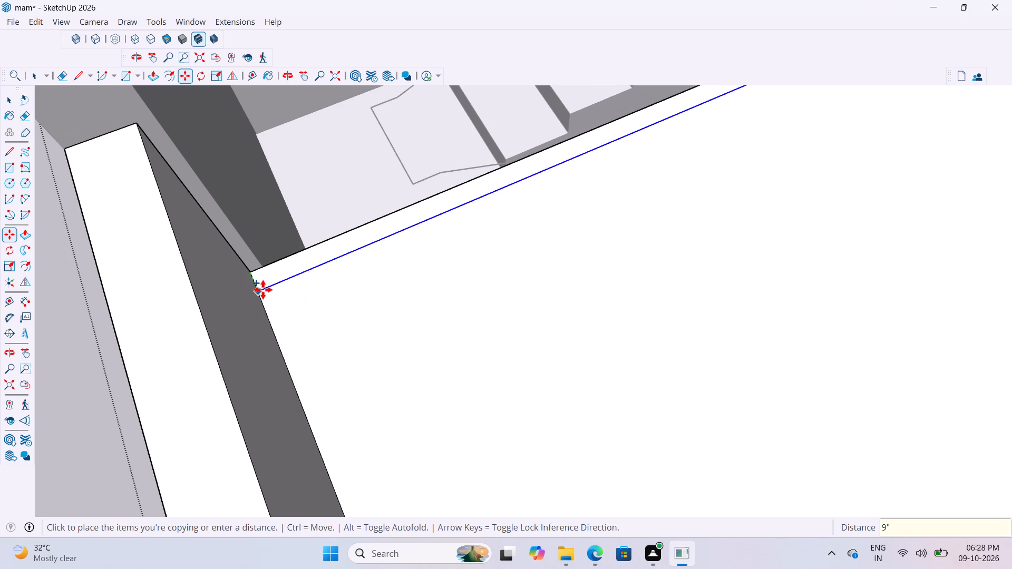
key("Return")
scroll(324, 390, "down", 14)
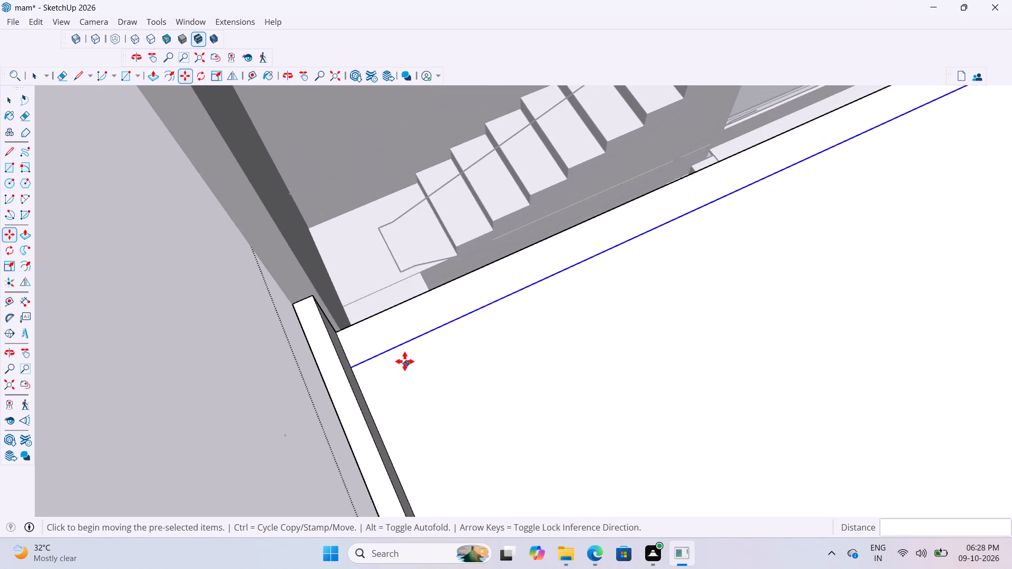
Close the open end of the new strip with a 9" line from the opening's corner to the copied edge, and leave the group.
scroll(405, 361, "down", 17)
scroll(590, 286, "up", 7)
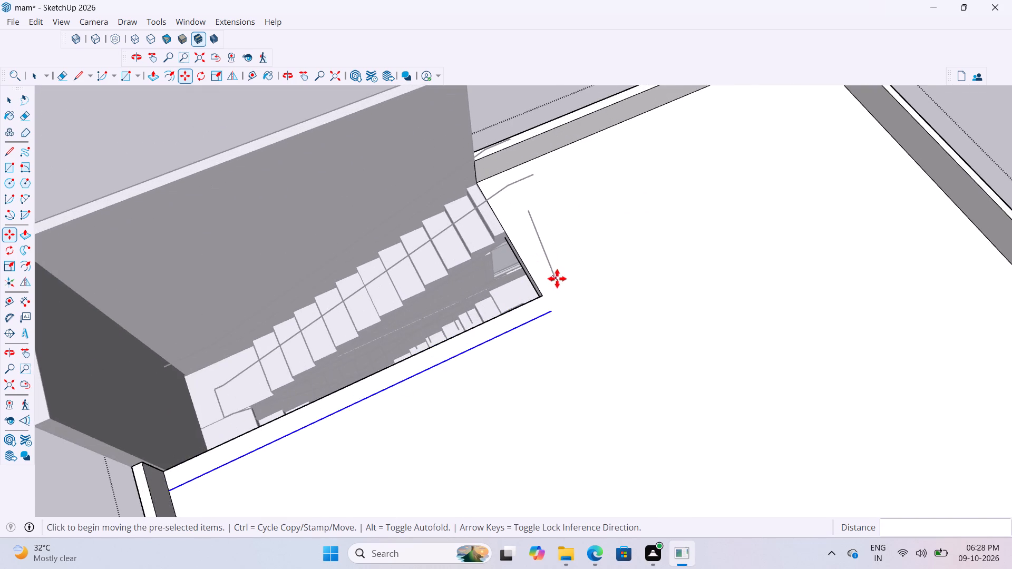
middle_click_drag(557, 279, 255, 271)
scroll(329, 231, "up", 3)
scroll(431, 318, "down", 3)
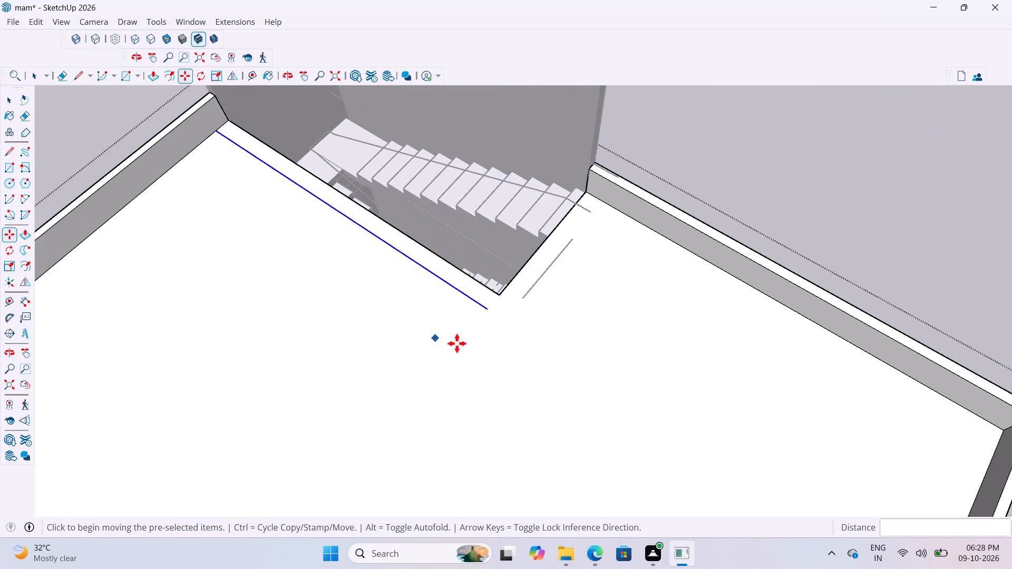
scroll(493, 300, "up", 5)
key("space")
left_click(484, 321)
scroll(494, 303, "up", 3)
scroll(474, 333, "down", 2)
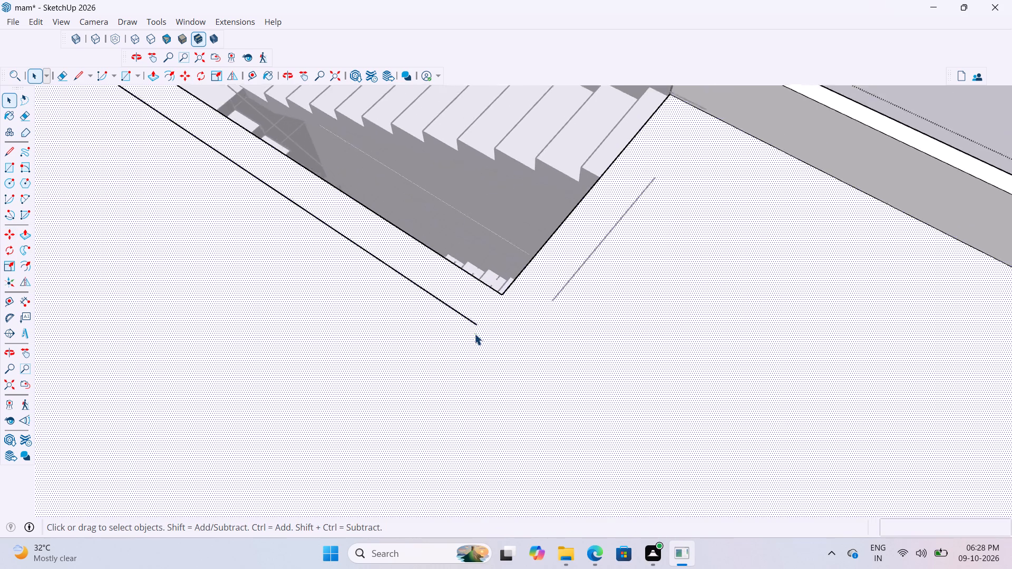
scroll(474, 333, "down", 13)
scroll(490, 324, "up", 12)
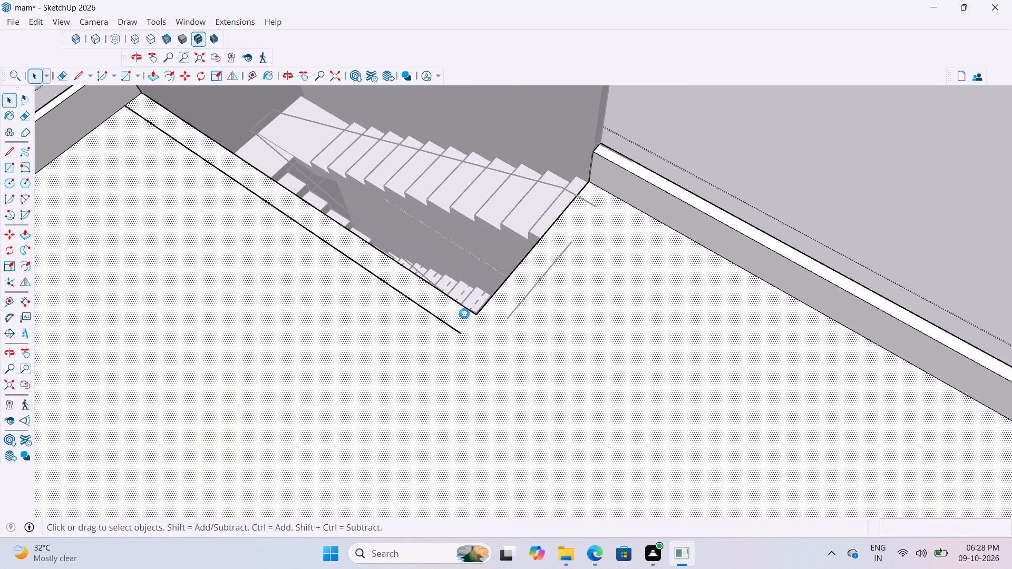
scroll(464, 313, "up", 2)
key("l")
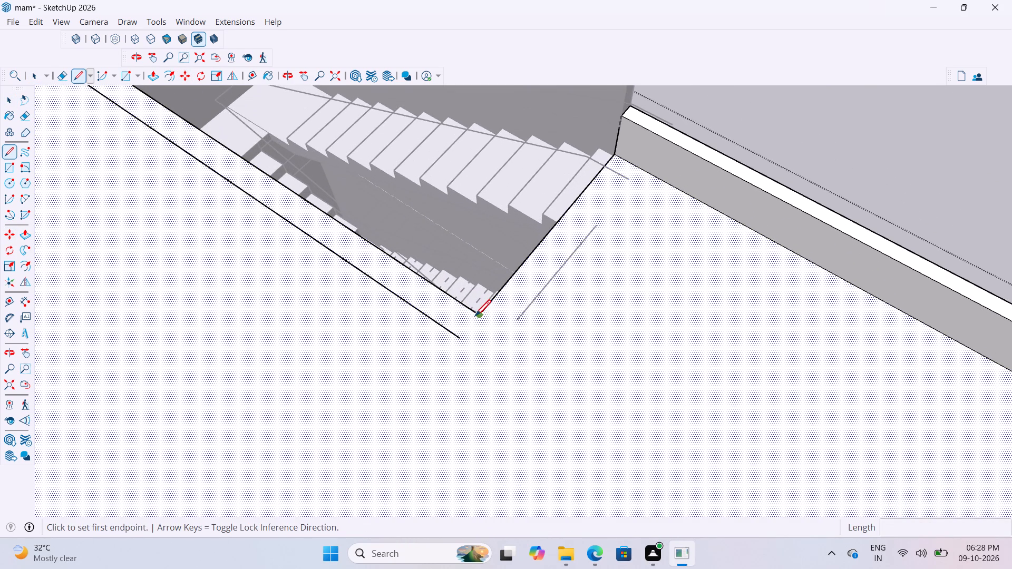
left_click(478, 316)
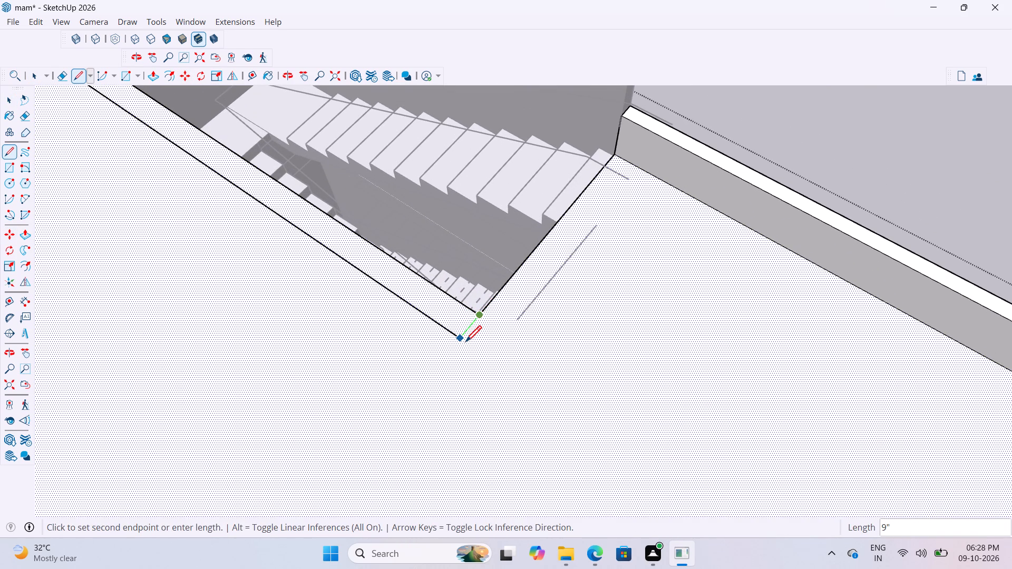
key("Right")
key("Left")
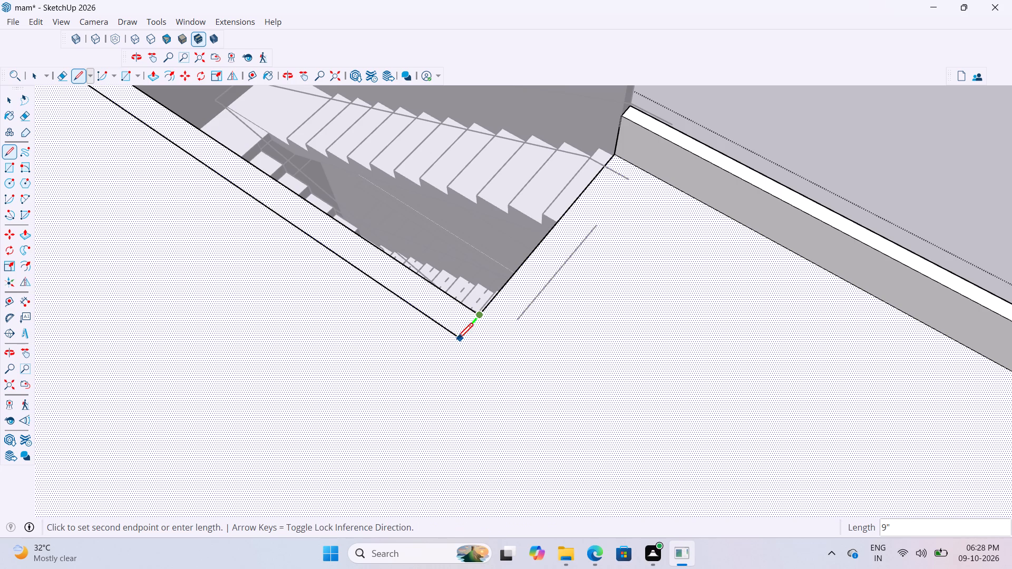
left_click(461, 341)
scroll(461, 341, "down", 13)
key("space")
key("space")
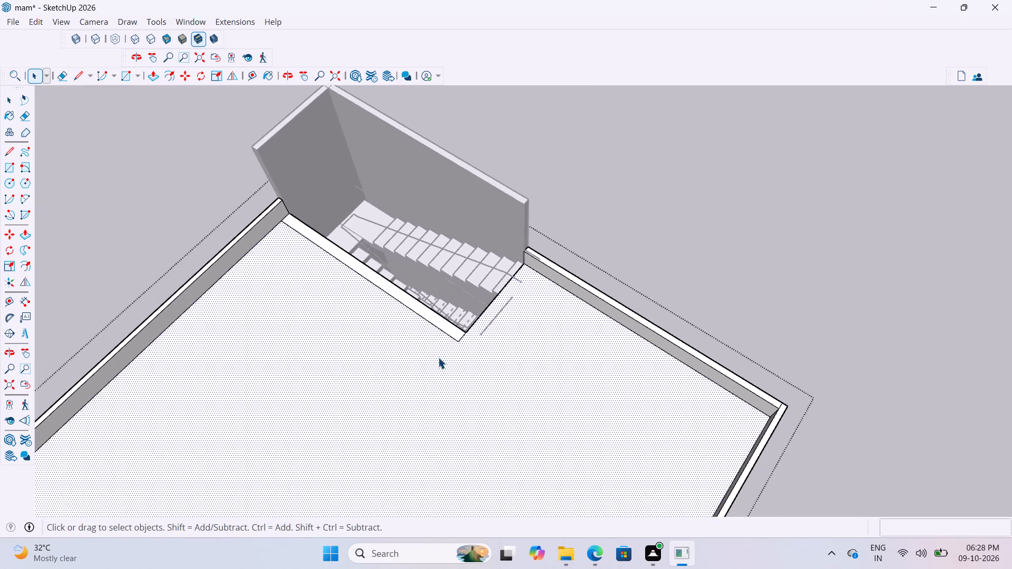
scroll(438, 357, "down", 6)
left_click(627, 248)
Reopen the slab group and raise the strip along the stairwell opening by 1' 6", level with the roof parapet.
scroll(463, 325, "up", 16)
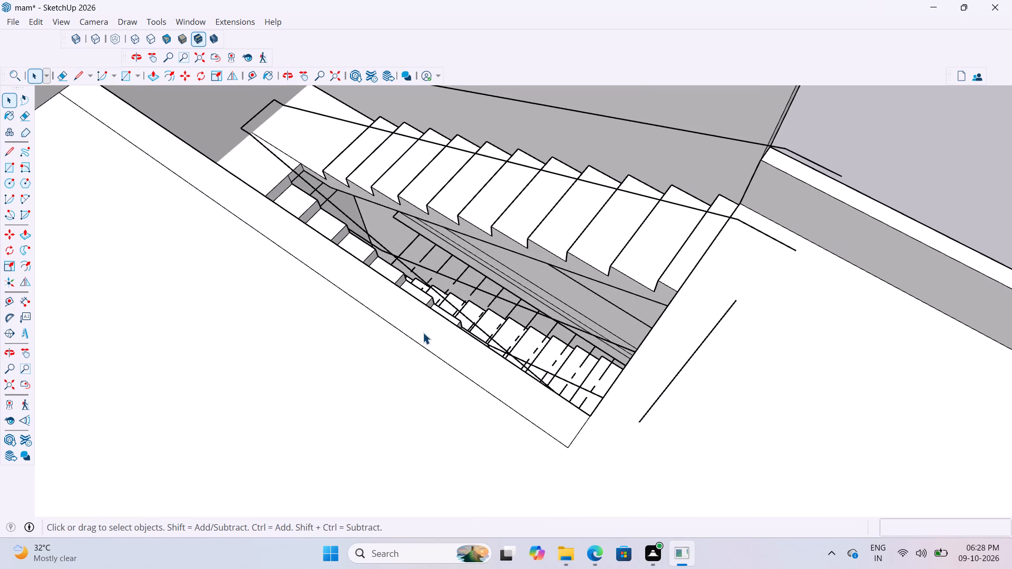
double_click(423, 332)
left_click(442, 344)
key("p")
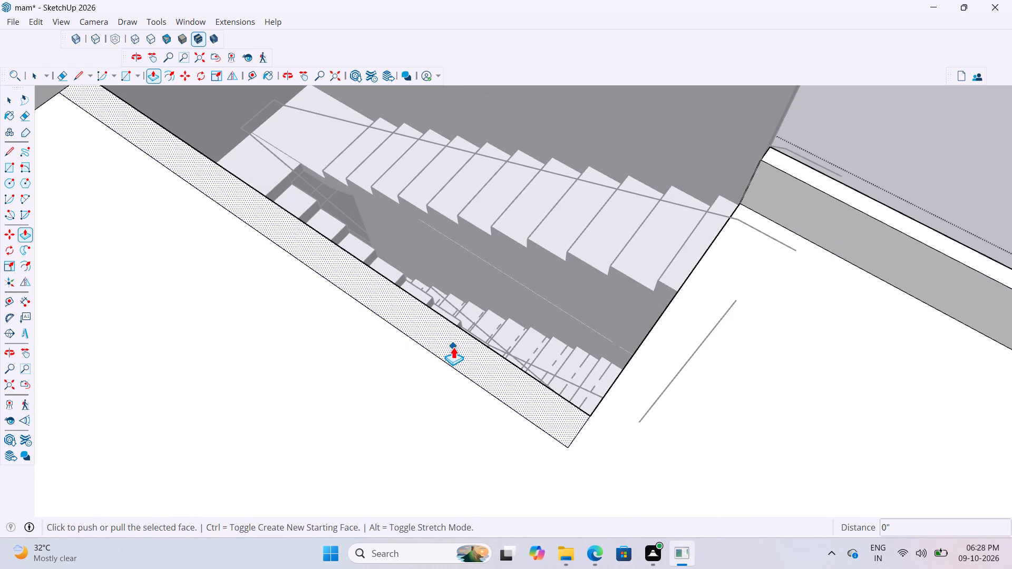
left_click(453, 347)
scroll(450, 329, "down", 10)
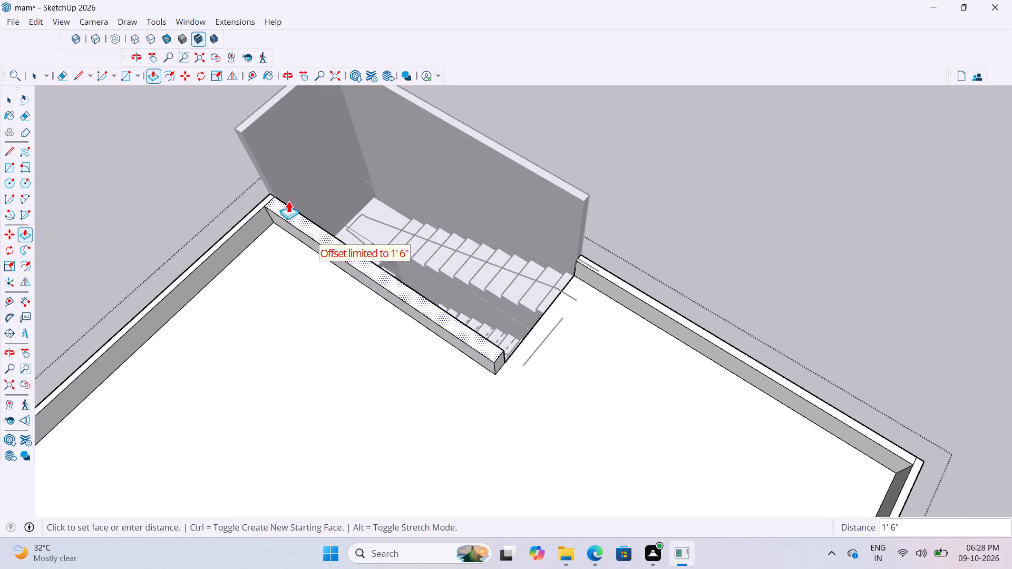
scroll(276, 194, "up", 5)
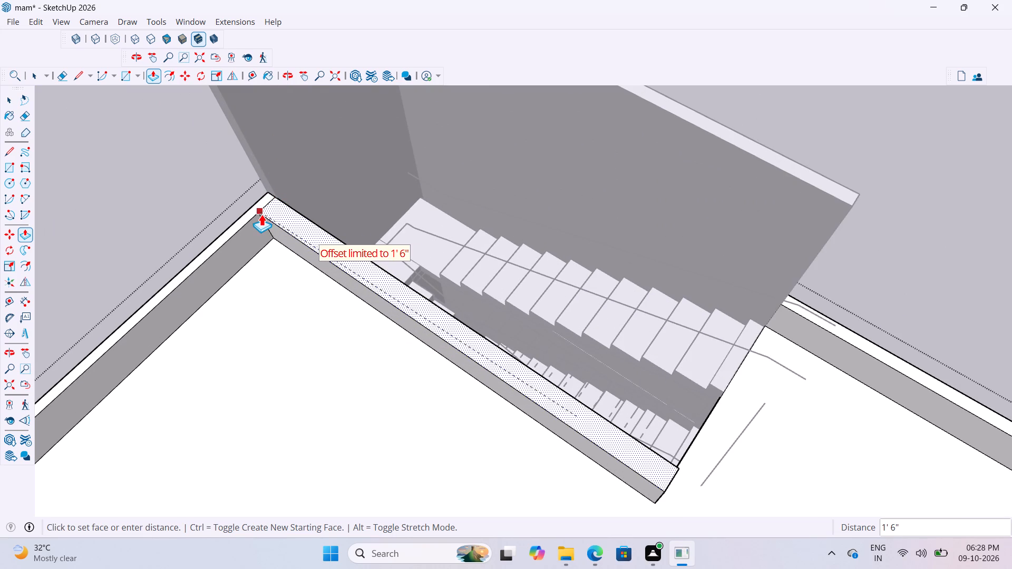
left_click(261, 214)
Extend that strip upward by a further 5' to the top of the existing stairwell walls, and leave the group.
left_click(337, 251)
scroll(321, 184, "down", 4)
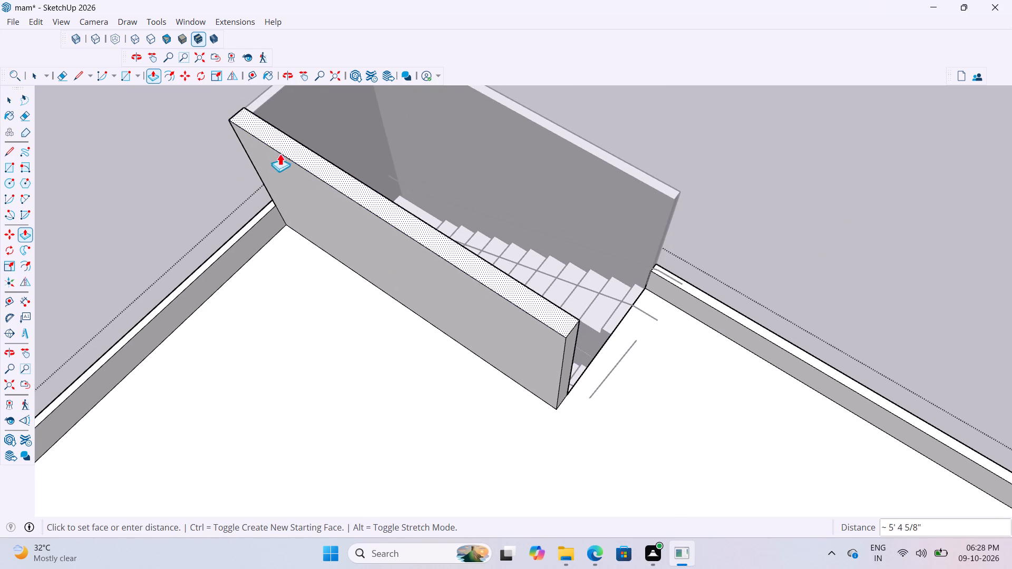
scroll(249, 168, "down", 1)
middle_click_drag(256, 169, 632, 127)
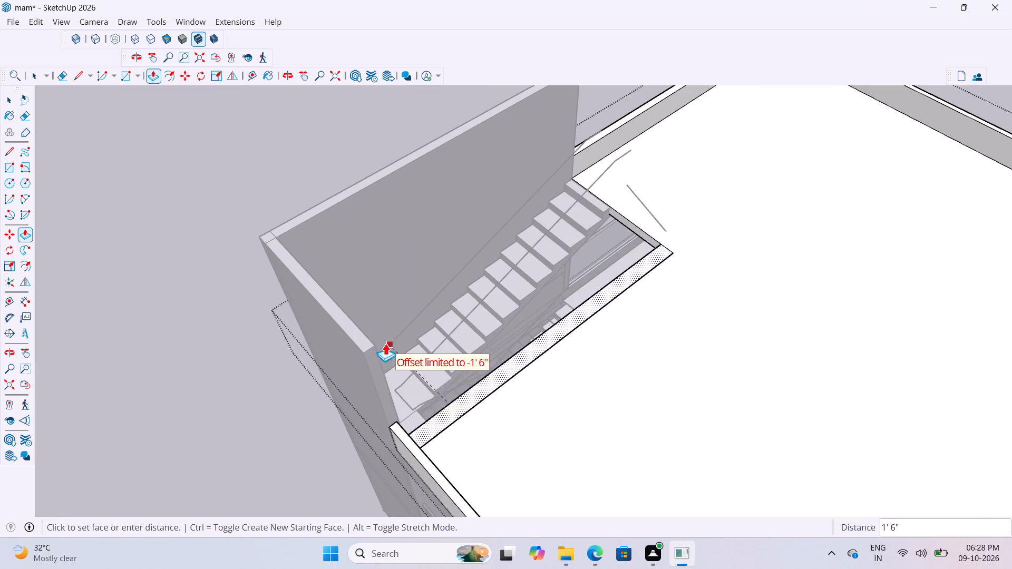
left_click(373, 345)
scroll(404, 452, "up", 6)
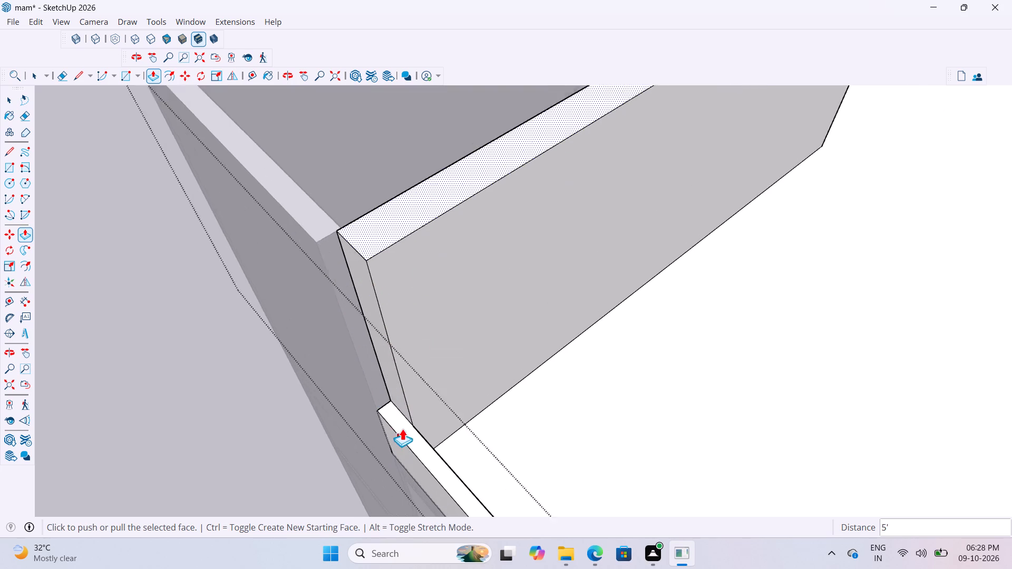
scroll(402, 428, "up", 4)
scroll(417, 376, "down", 10)
middle_click_drag(447, 348, 502, 274)
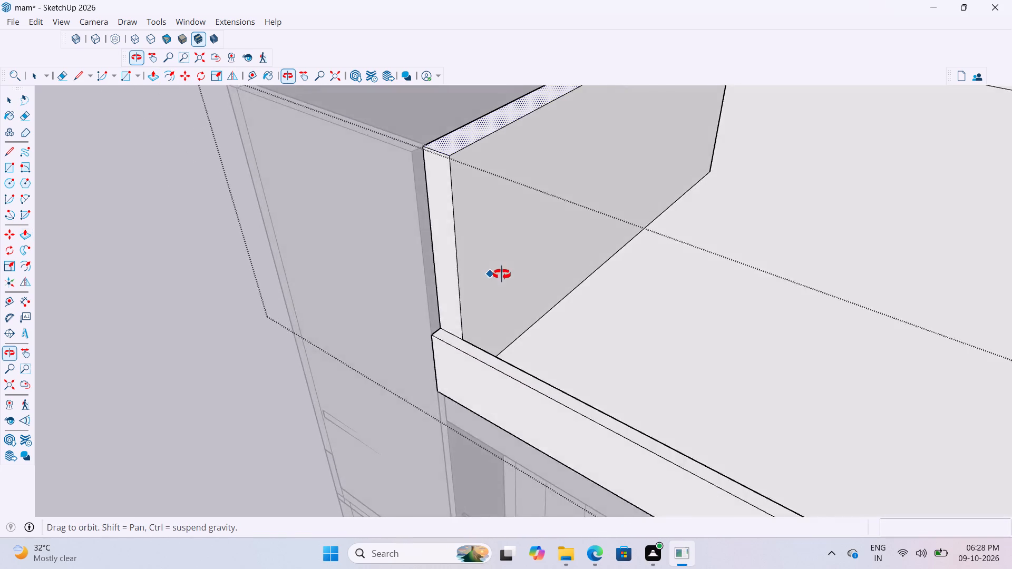
middle_click_drag(502, 274, 440, 267)
scroll(391, 304, "down", 10)
key("space")
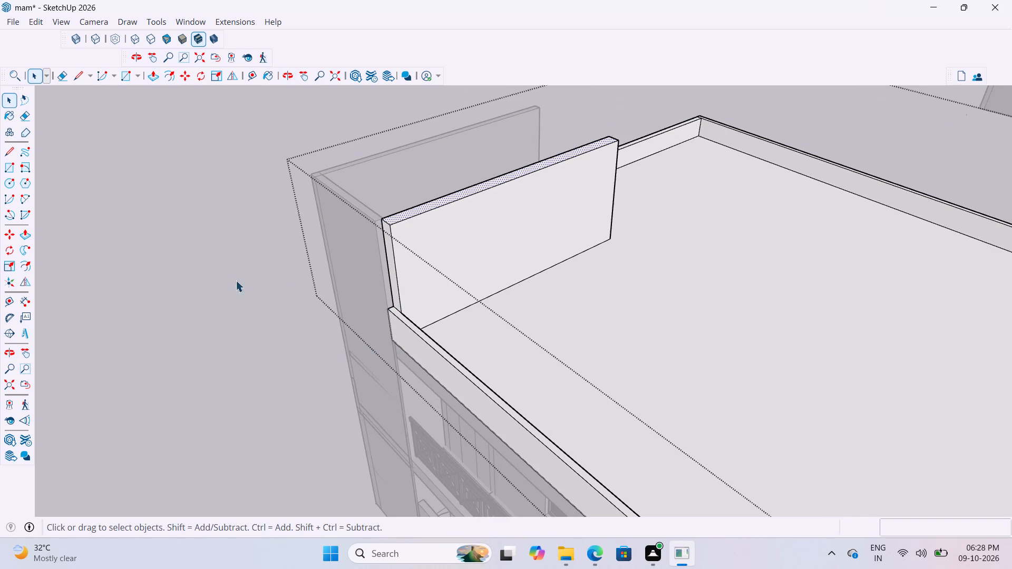
left_click(223, 280)
Examine the new wall along the stairwell opening and the surrounding roof parapet from several sides.
scroll(227, 357, "down", 4)
middle_click_drag(290, 358, 689, 361)
scroll(463, 380, "down", 9)
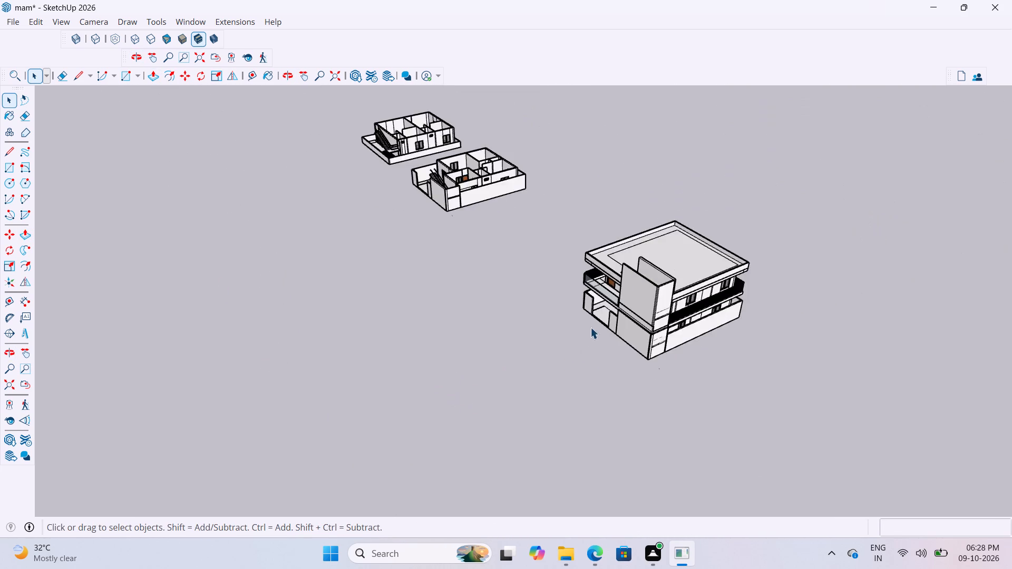
scroll(596, 311, "up", 7)
middle_click_drag(493, 283, 479, 300)
scroll(753, 337, "up", 4)
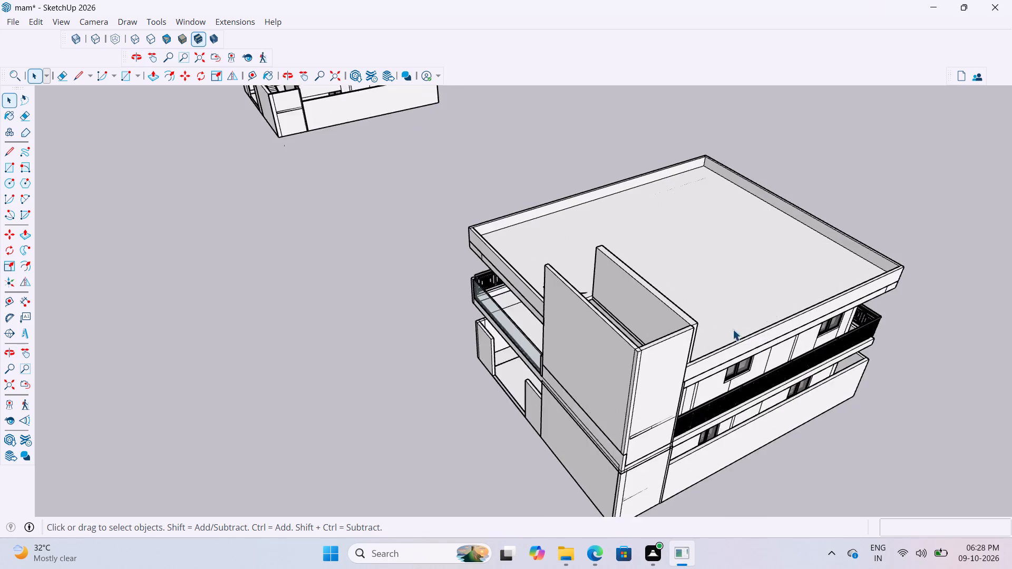
scroll(733, 329, "up", 3)
scroll(567, 443, "down", 4)
scroll(576, 316, "up", 6)
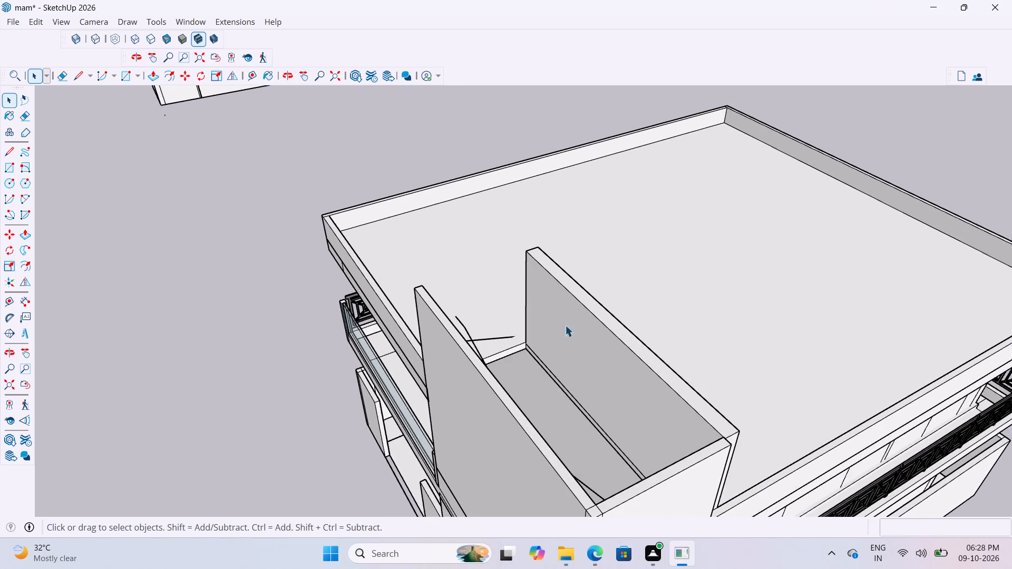
middle_click_drag(543, 338, 371, 330)
scroll(442, 466, "down", 3)
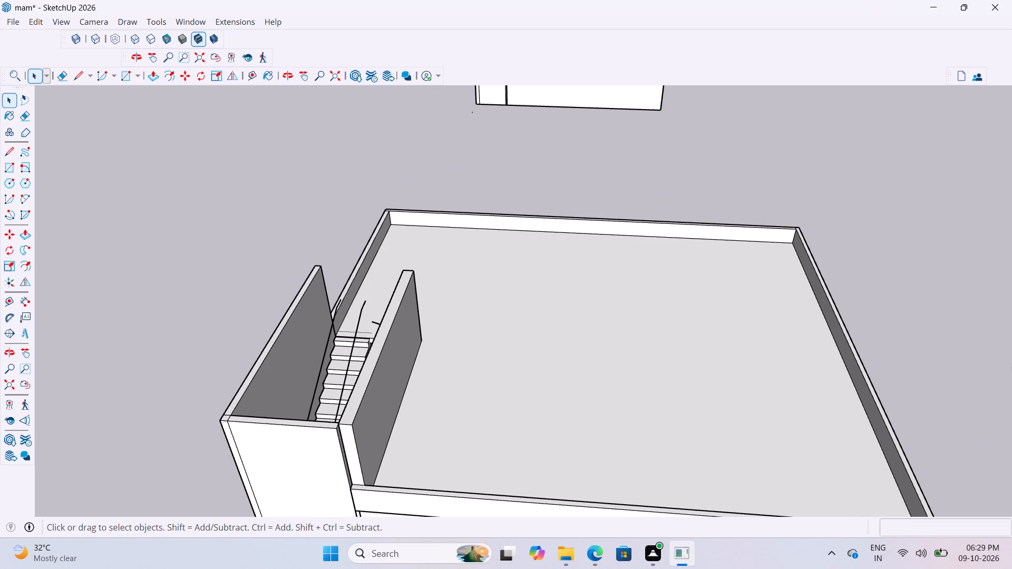
Draw a rectangle about 14' 11" by 6' 1/2" across the top of the stairwell, between the inner corners of its walls.
scroll(1011, 343, "down", 4)
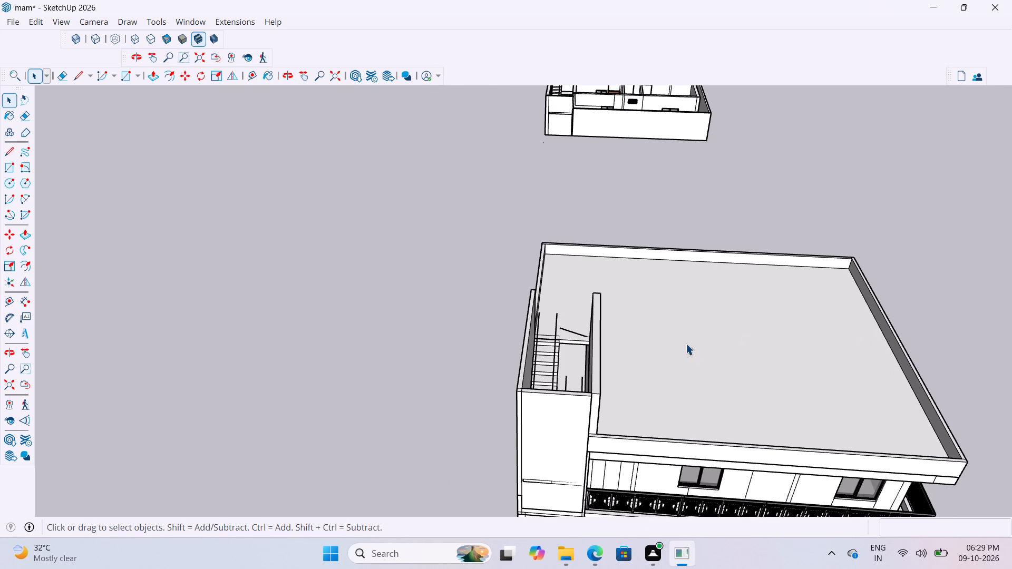
scroll(658, 332, "up", 3)
middle_click_drag(614, 321, 578, 349)
scroll(554, 328, "up", 4)
scroll(594, 245, "down", 4)
middle_click_drag(604, 273, 654, 309)
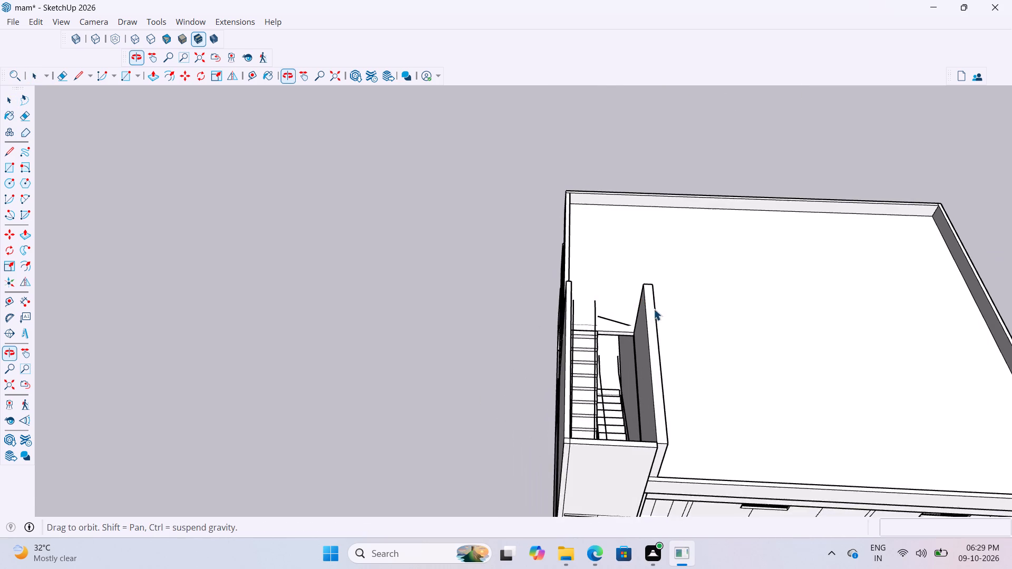
middle_click_drag(654, 309, 652, 308)
scroll(639, 352, "up", 2)
key("r")
scroll(611, 355, "up", 2)
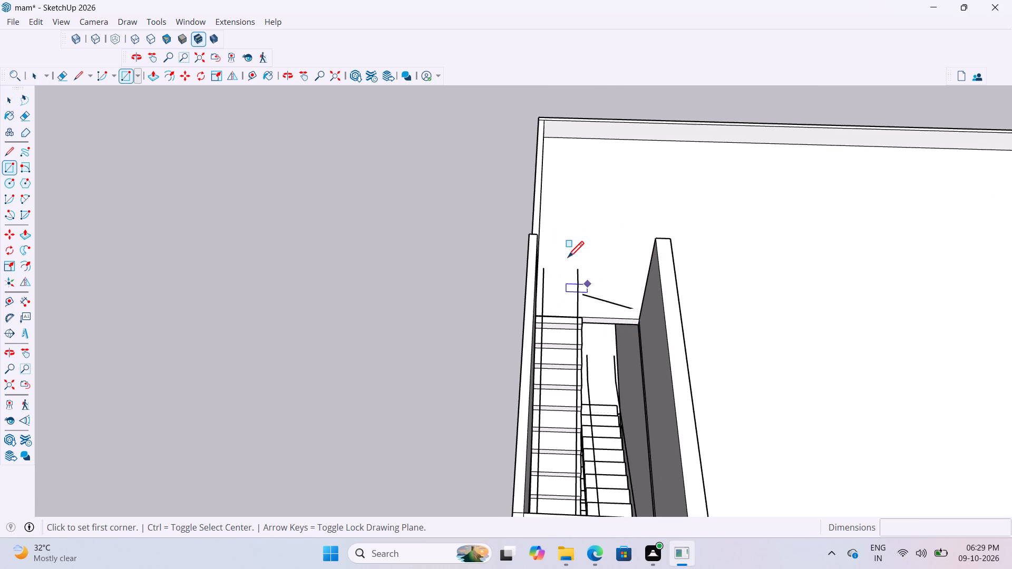
left_click(537, 237)
scroll(604, 248, "down", 6)
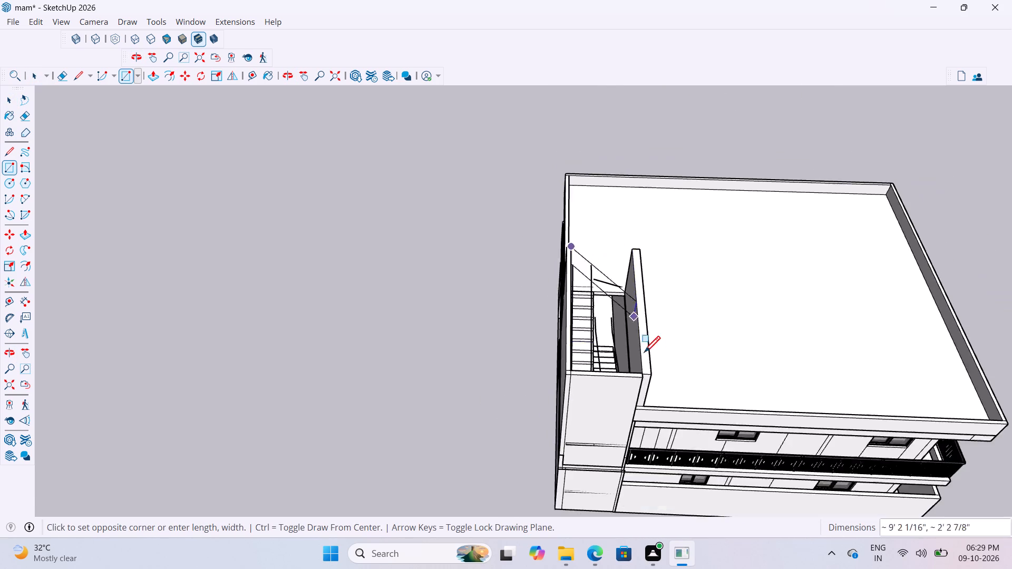
scroll(643, 381, "up", 10)
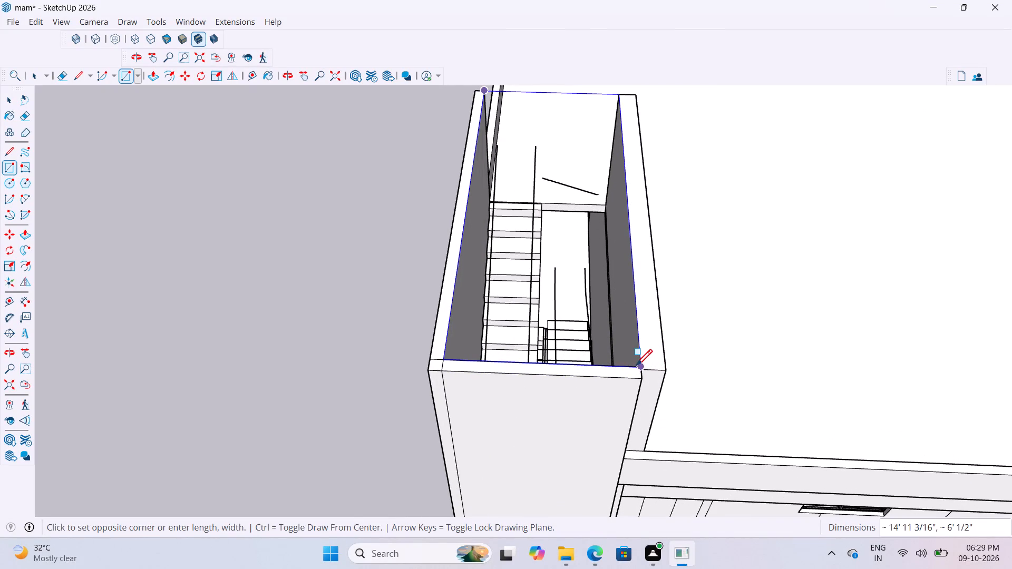
left_click(636, 367)
scroll(637, 376, "down", 4)
middle_click_drag(721, 323, 835, 311)
scroll(502, 369, "down", 5)
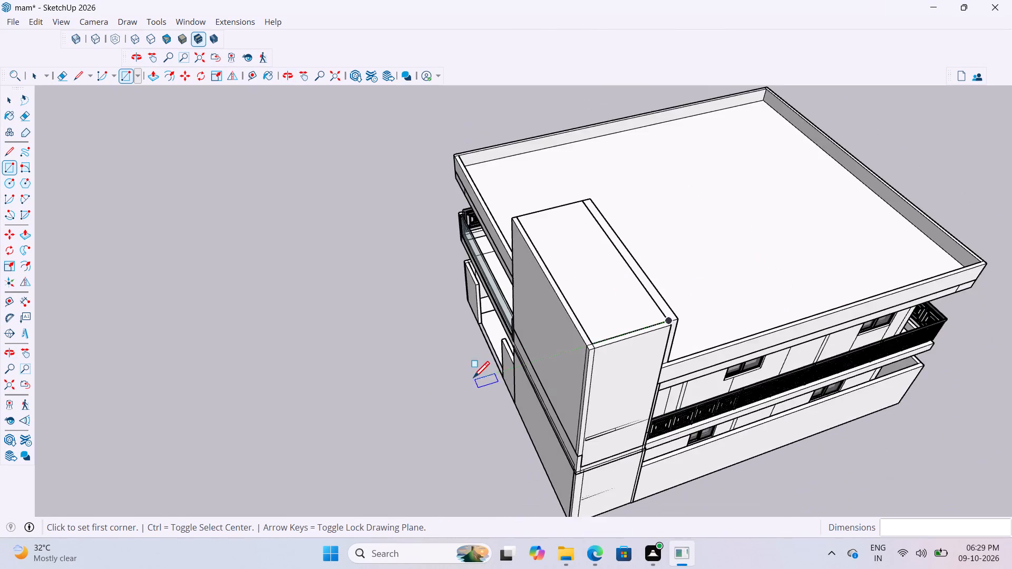
scroll(473, 379, "down", 3)
middle_click_drag(568, 346, 835, 319)
scroll(647, 273, "up", 6)
key("space")
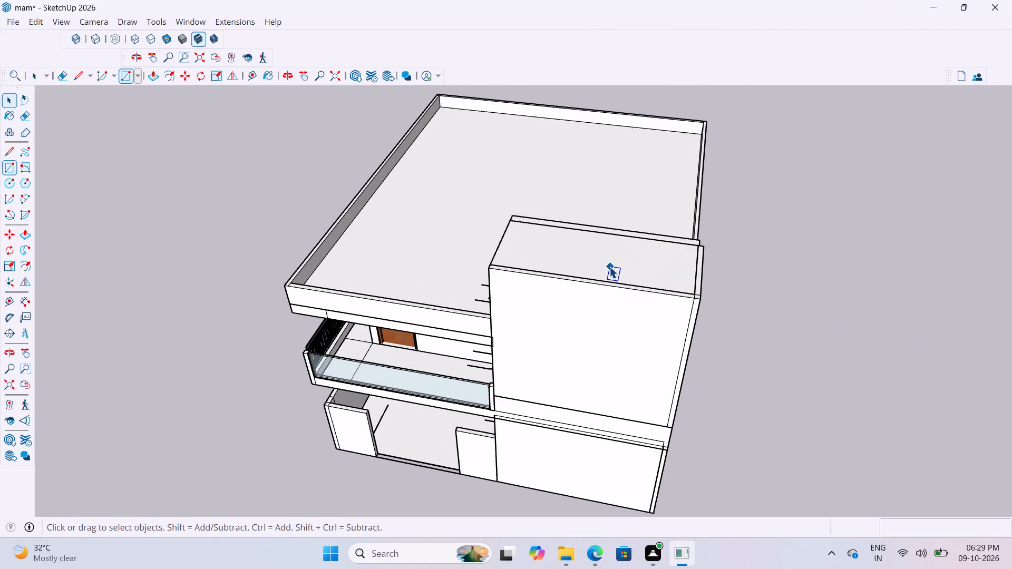
Make the new face covering the stairwell, together with its edges, into a group.
scroll(559, 267, "up", 1)
middle_click_drag(562, 265, 734, 224)
scroll(704, 171, "up", 5)
scroll(471, 289, "down", 4)
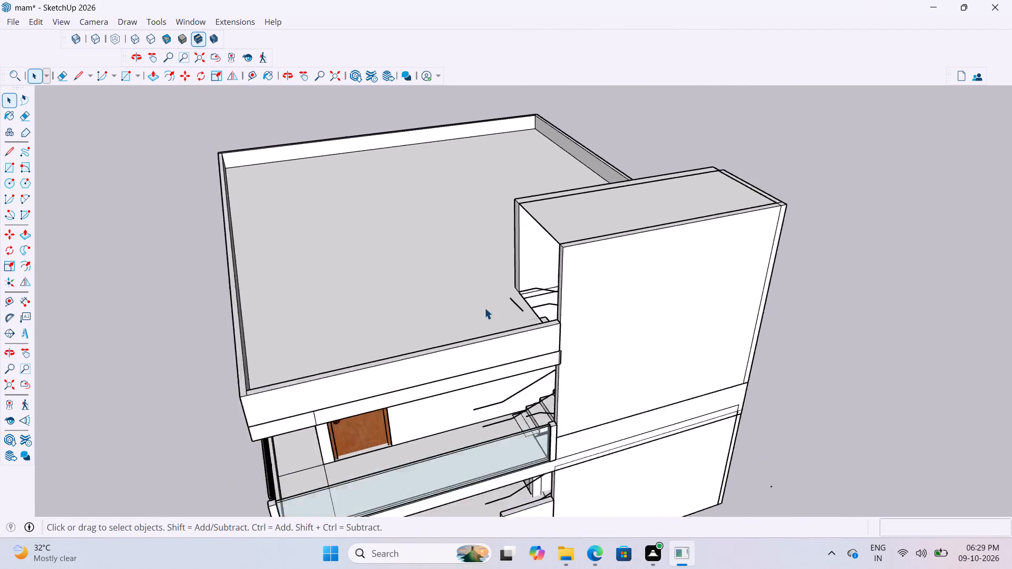
scroll(484, 308, "down", 2)
scroll(566, 250, "up", 15)
middle_click_drag(524, 232, 559, 195)
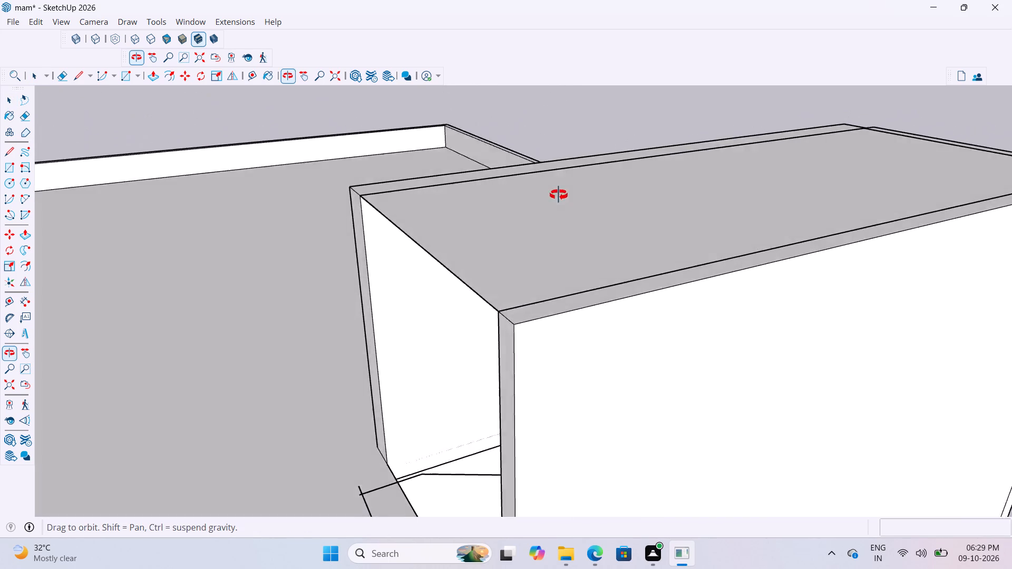
middle_click_drag(559, 195, 609, 158)
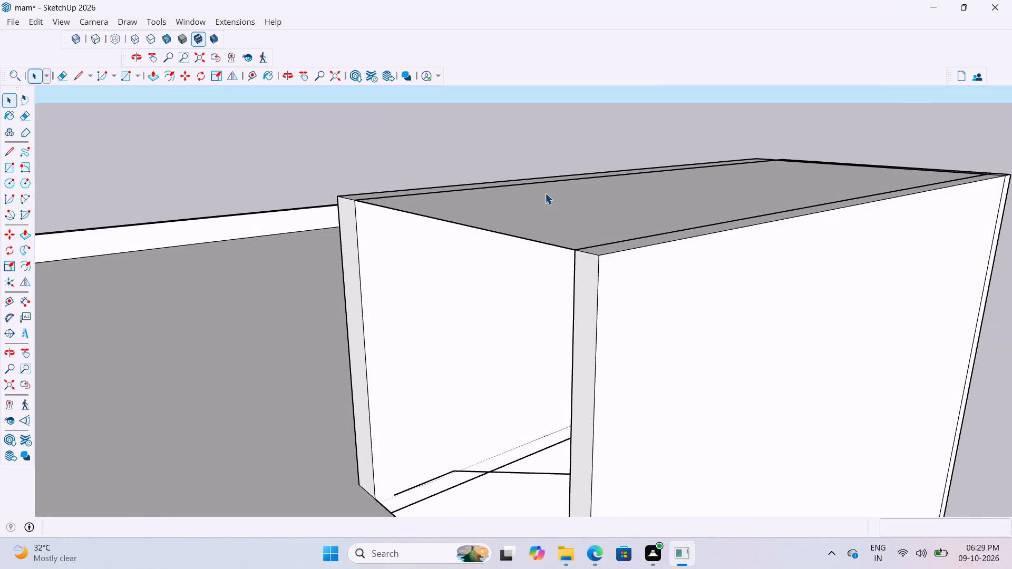
scroll(545, 193, "up", 2)
double_click(548, 199)
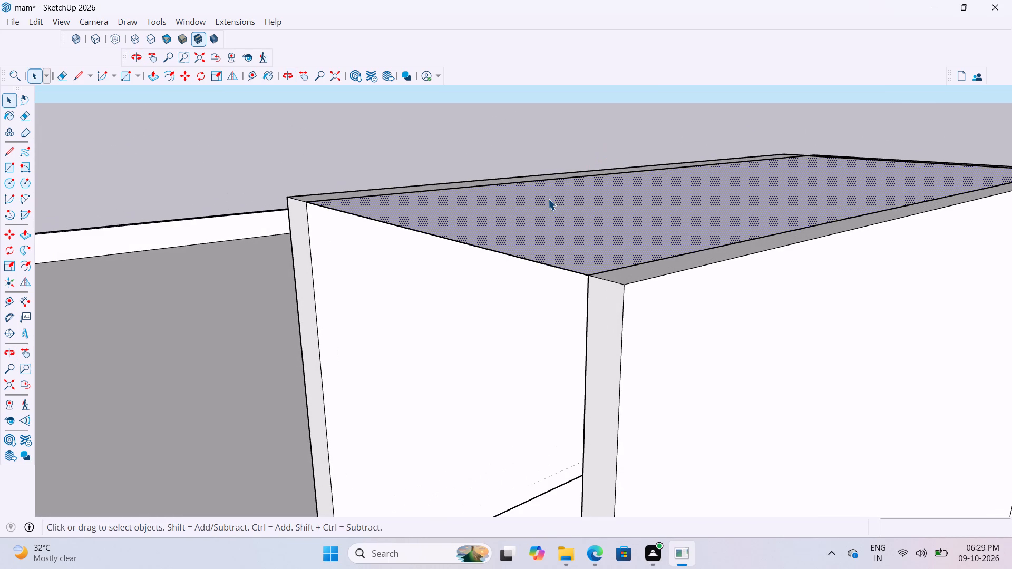
right_click(548, 199)
left_click(617, 322)
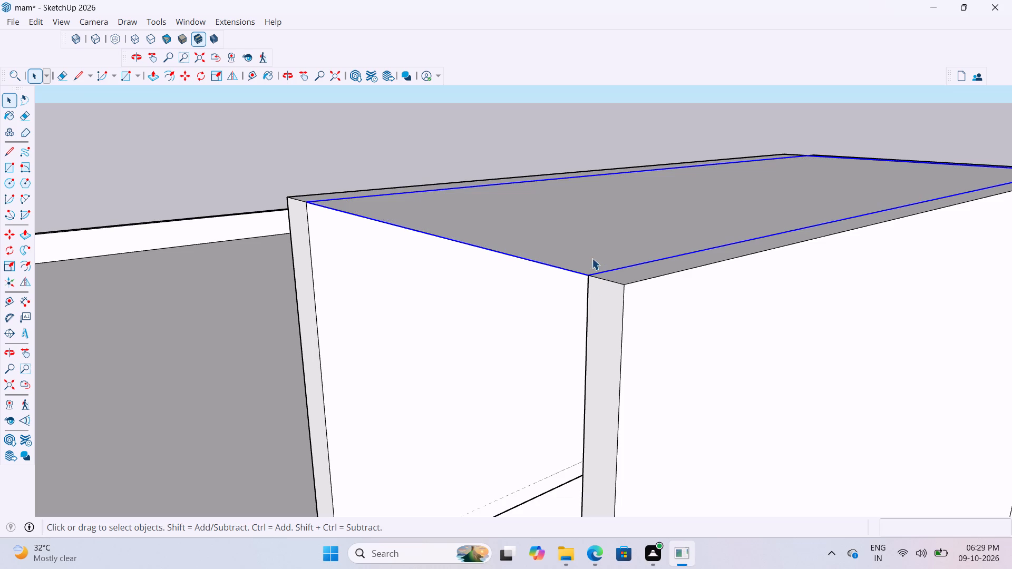
Open the stairwell cover group, push the face 6" downward into a roof slab between the walls, and leave the group.
key("p")
key("space")
double_click(595, 241)
key("p")
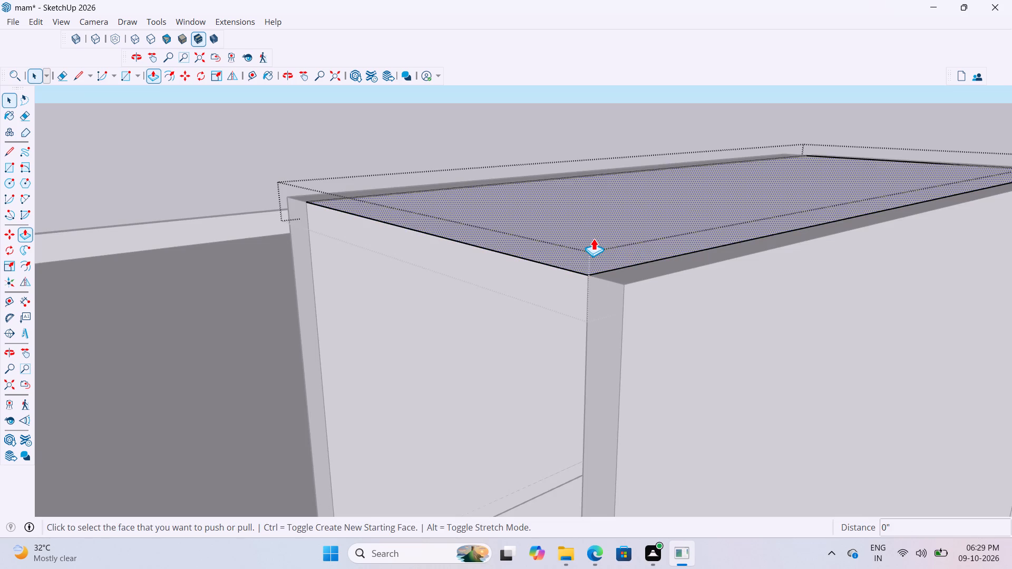
left_click(593, 238)
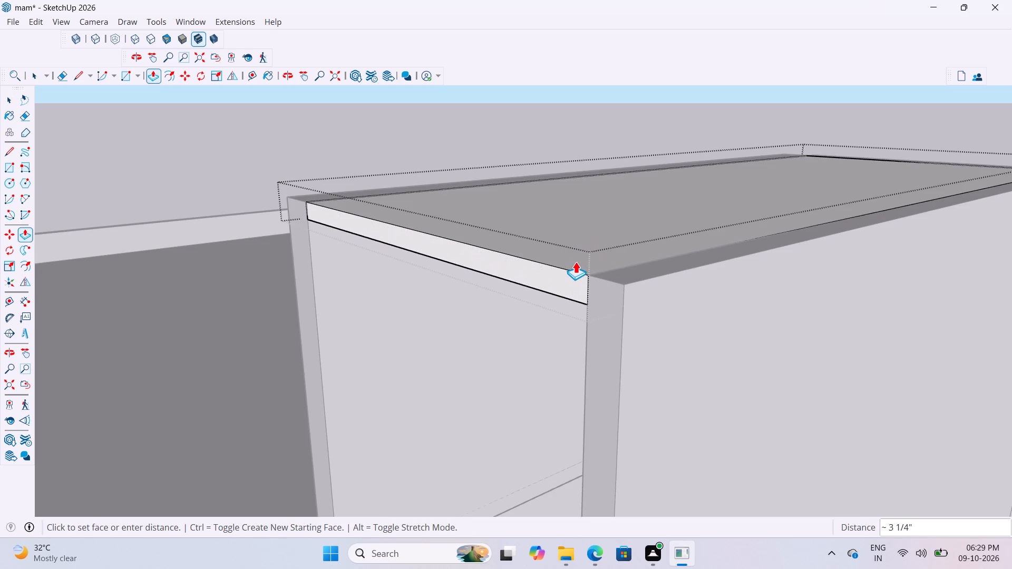
scroll(549, 258, "down", 3)
middle_click_drag(552, 259, 614, 174)
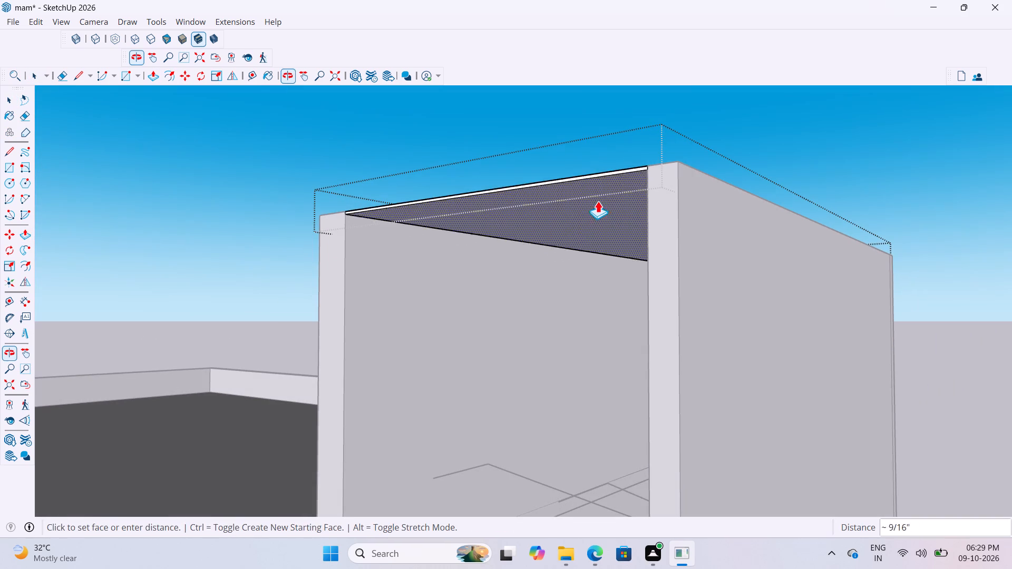
type("6\"")
key("Return")
scroll(449, 237, "down", 2)
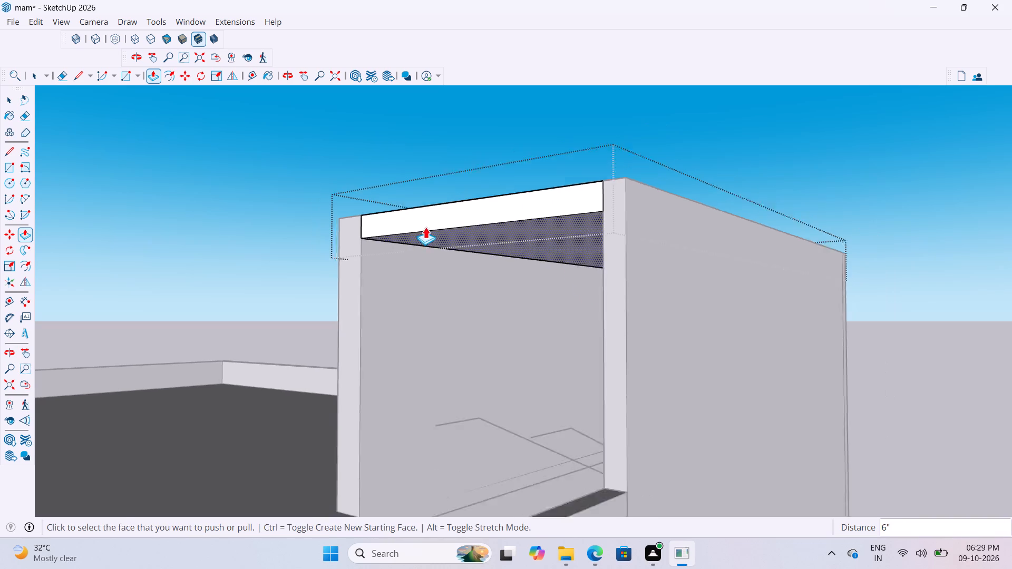
scroll(425, 227, "down", 7)
key("b")
key("b")
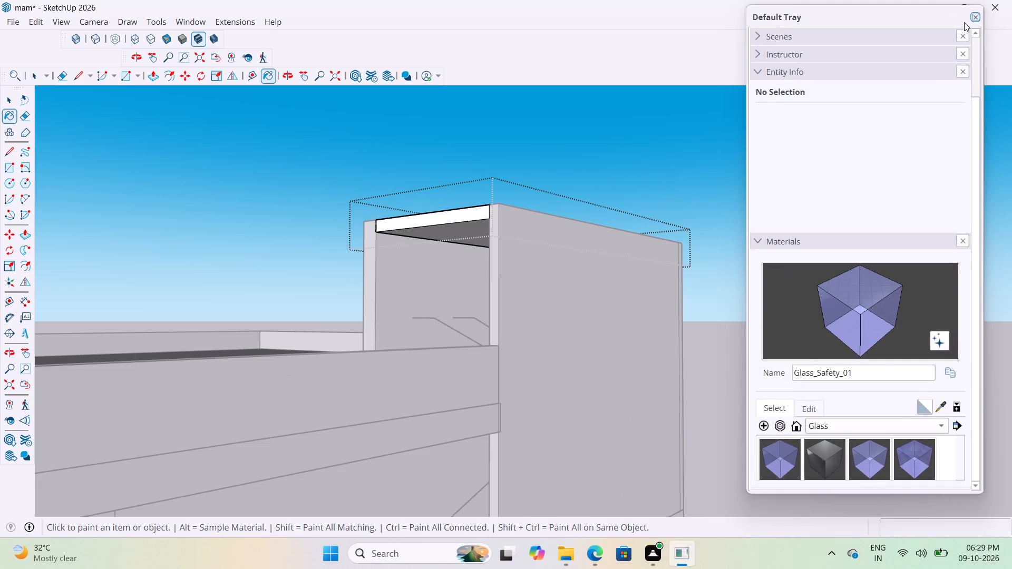
left_click(973, 16)
key("space")
key("space")
left_click(727, 166)
Examine the house from all sides, checking the stairwell walls, their corner joints, the new stairwell cover and the roof parapet.
scroll(673, 201, "down", 4)
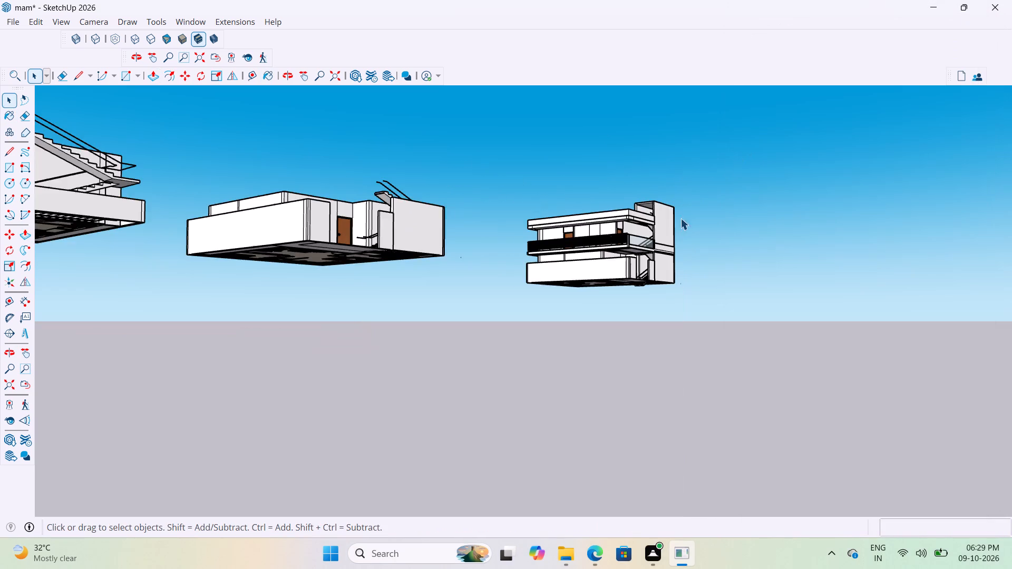
middle_click_drag(683, 230, 494, 339)
scroll(411, 338, "down", 10)
scroll(659, 260, "up", 5)
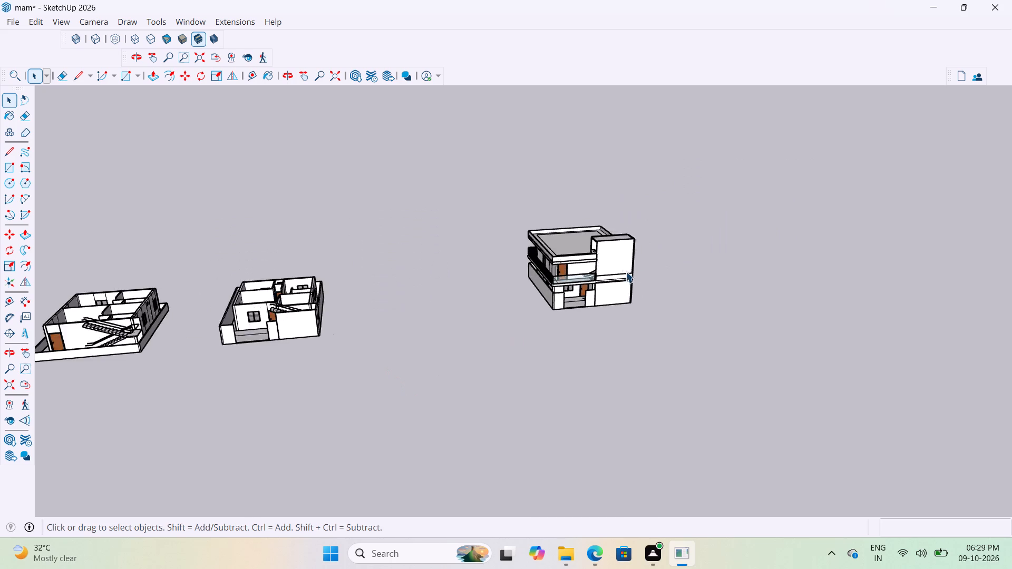
scroll(626, 271, "up", 12)
middle_click_drag(670, 243, 365, 229)
scroll(448, 308, "up", 20)
scroll(448, 308, "up", 4)
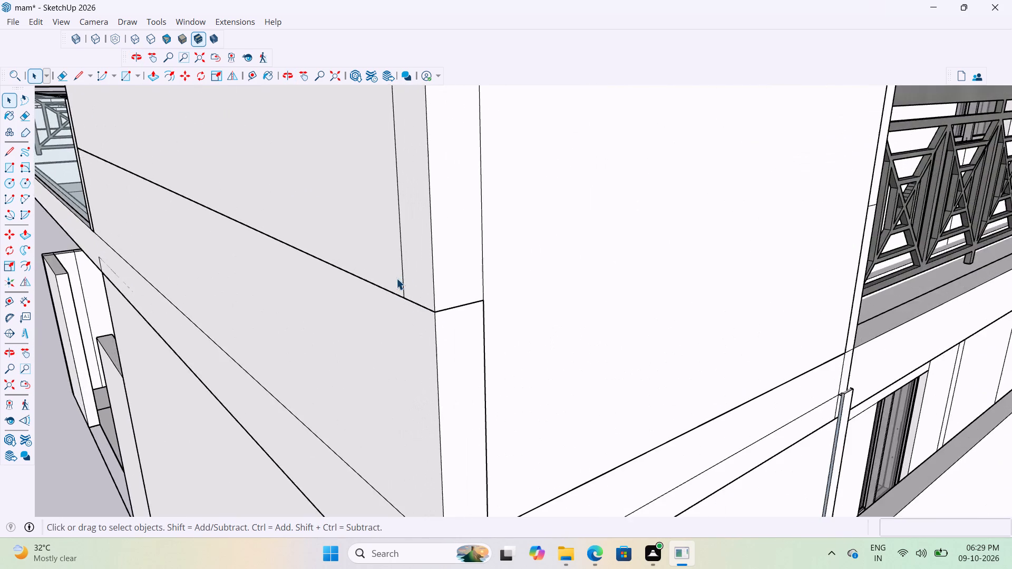
middle_click_drag(396, 278, 443, 292)
scroll(526, 370, "up", 20)
scroll(526, 370, "up", 5)
scroll(550, 304, "down", 3)
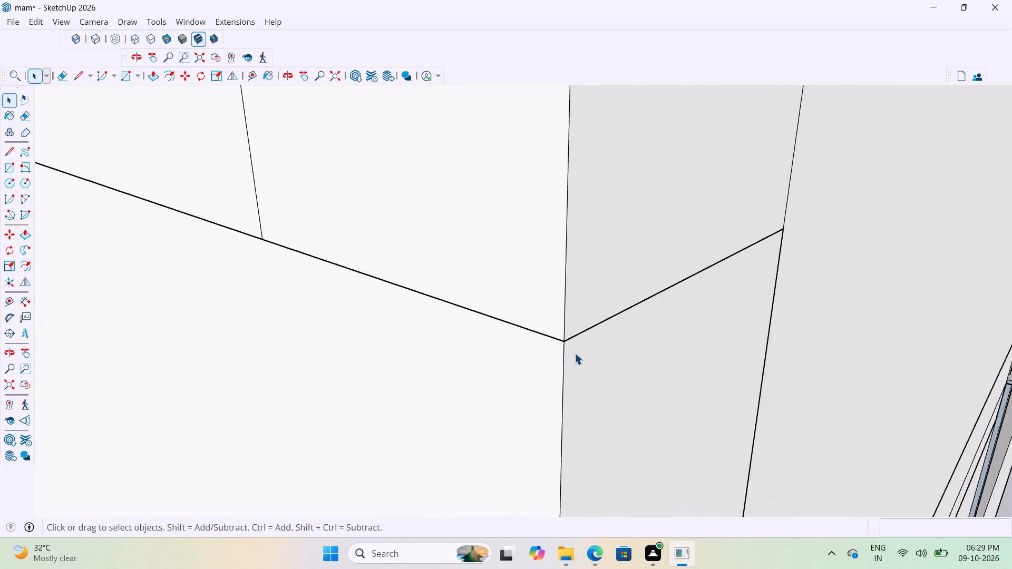
scroll(575, 353, "down", 20)
scroll(575, 353, "down", 19)
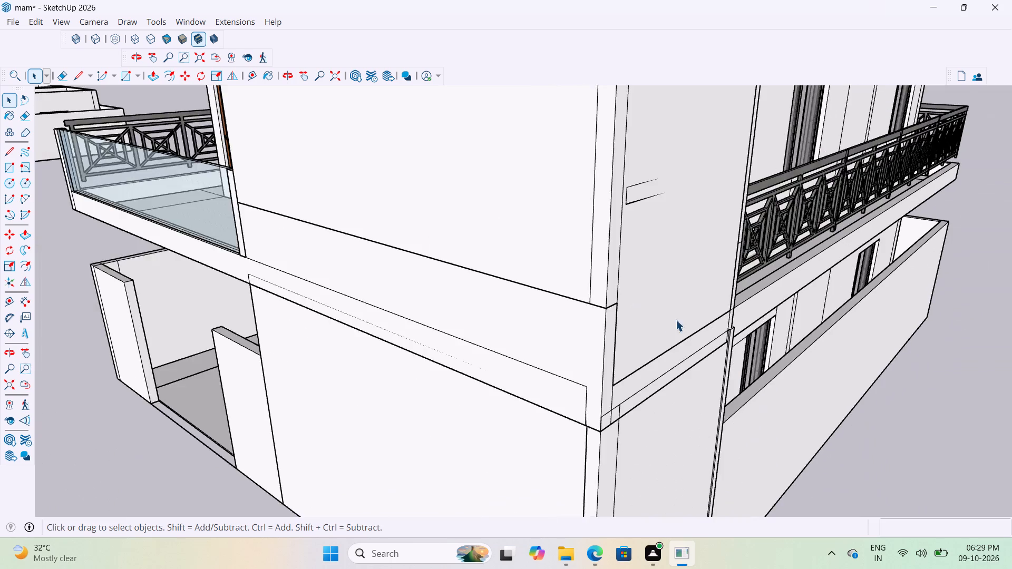
scroll(676, 320, "down", 5)
middle_click_drag(600, 375, 697, 383)
scroll(582, 446, "down", 9)
scroll(515, 337, "up", 1)
middle_click_drag(552, 340, 586, 330)
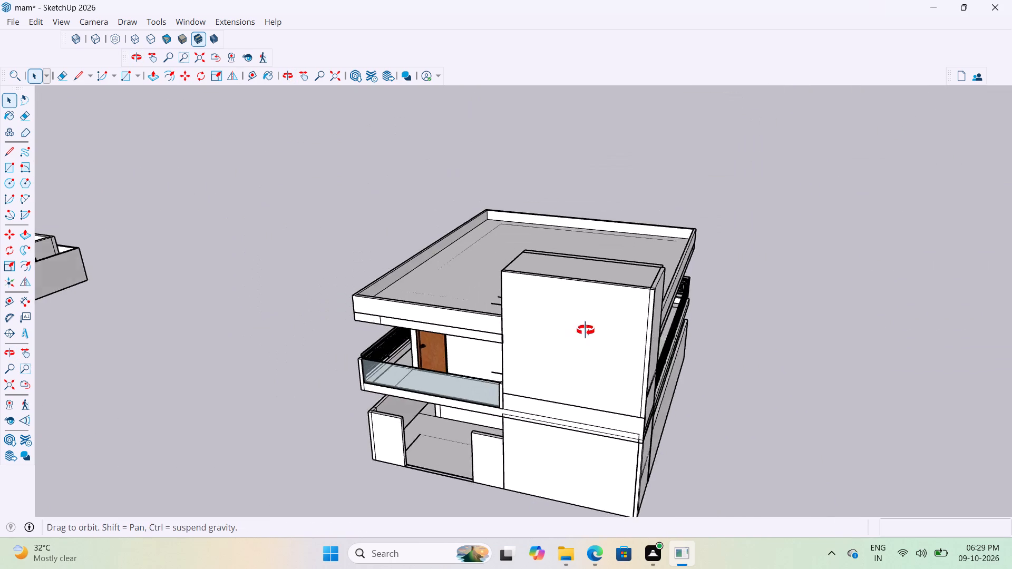
middle_click_drag(586, 330, 621, 330)
scroll(491, 354, "up", 7)
middle_click_drag(510, 307, 576, 323)
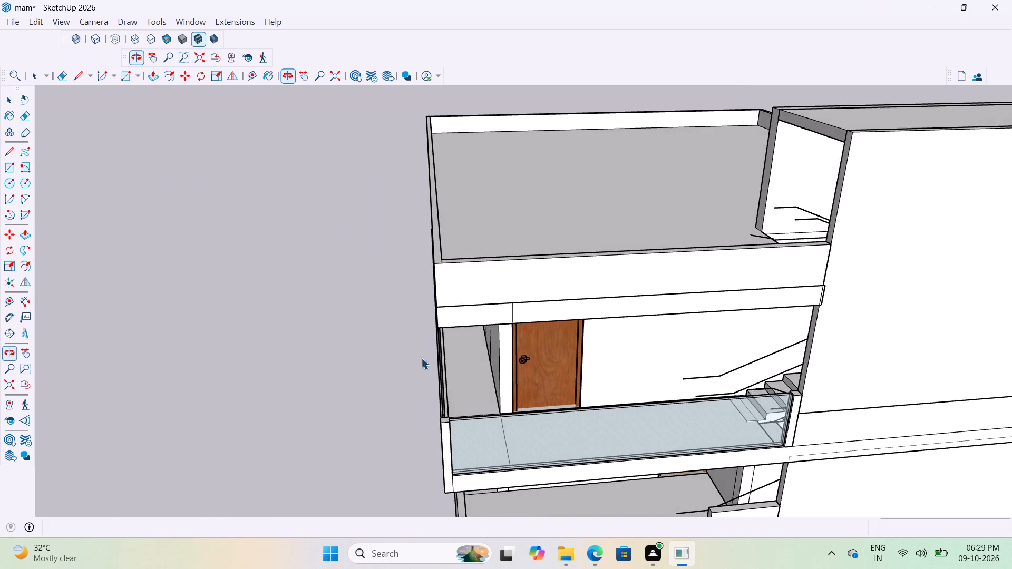
scroll(412, 376, "down", 10)
middle_click_drag(508, 338, 266, 286)
scroll(526, 285, "up", 2)
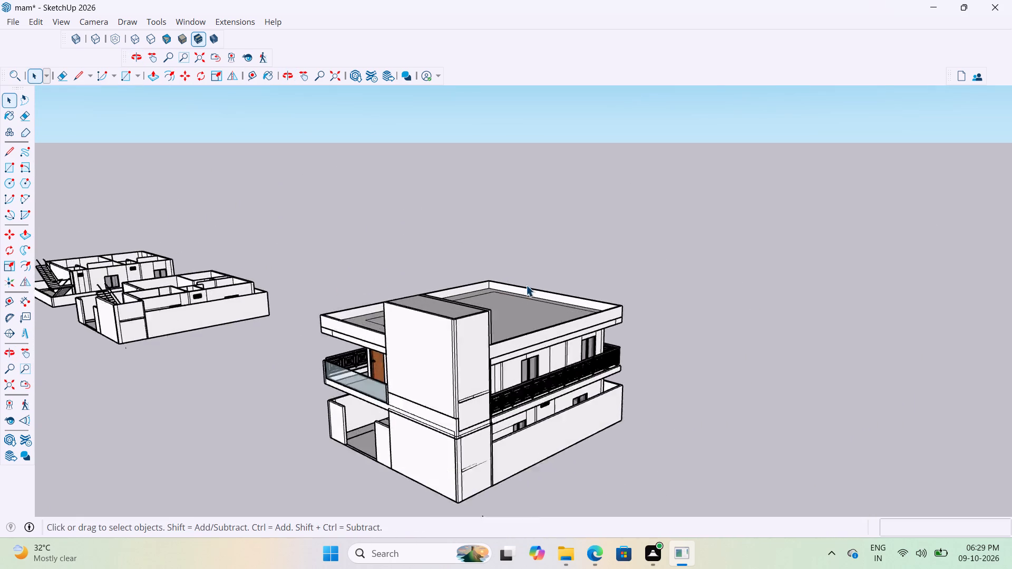
scroll(526, 285, "up", 3)
scroll(463, 337, "down", 4)
middle_click_drag(490, 355, 620, 389)
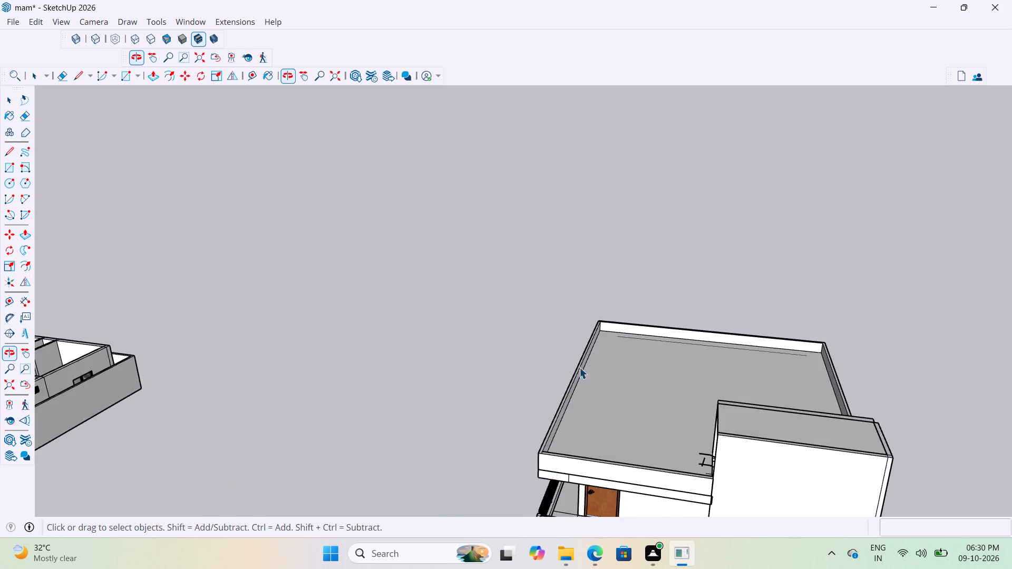
scroll(522, 348, "down", 12)
scroll(578, 381, "up", 13)
middle_click_drag(576, 347, 600, 317)
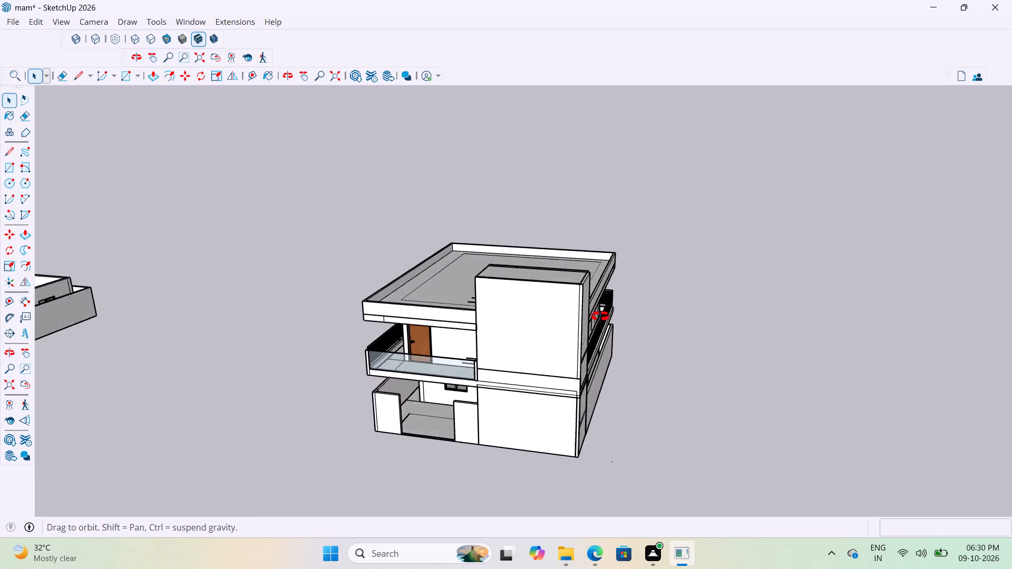
middle_click_drag(600, 317, 629, 309)
scroll(576, 314, "up", 5)
scroll(530, 298, "up", 3)
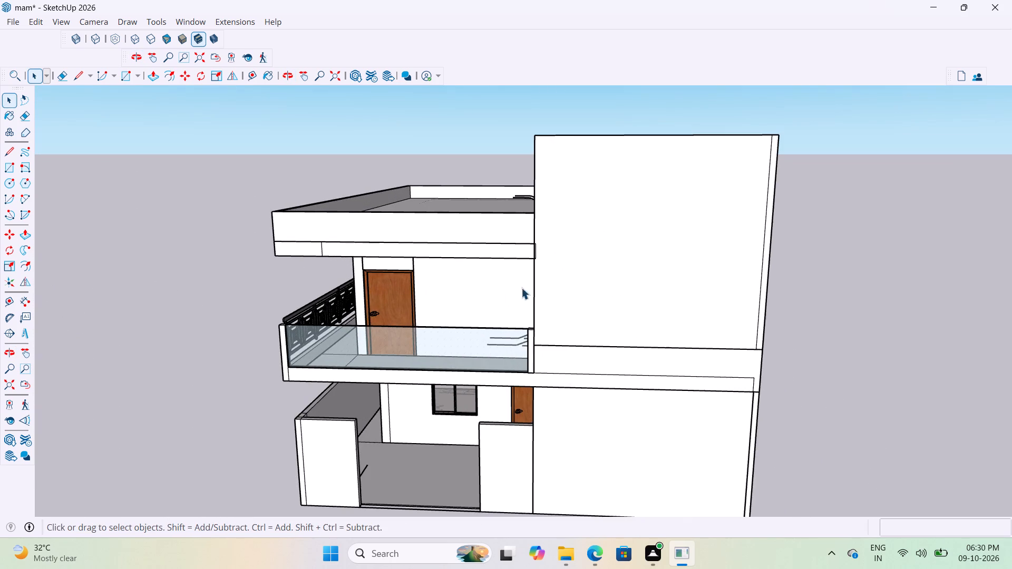
middle_click_drag(536, 277, 553, 263)
scroll(451, 300, "down", 10)
middle_click_drag(610, 312, 790, 327)
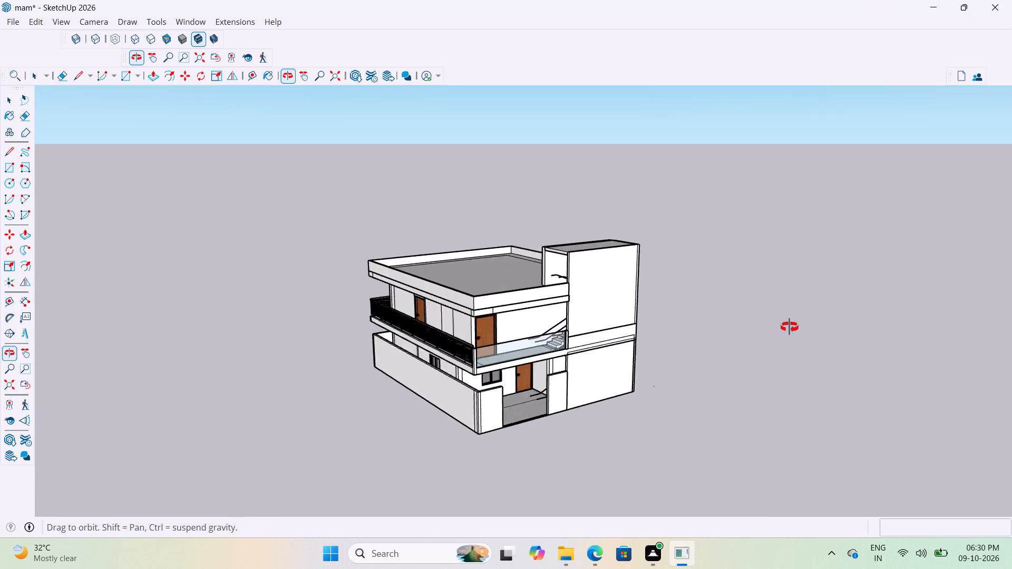
middle_click_drag(790, 327, 889, 330)
middle_click_drag(635, 350, 670, 351)
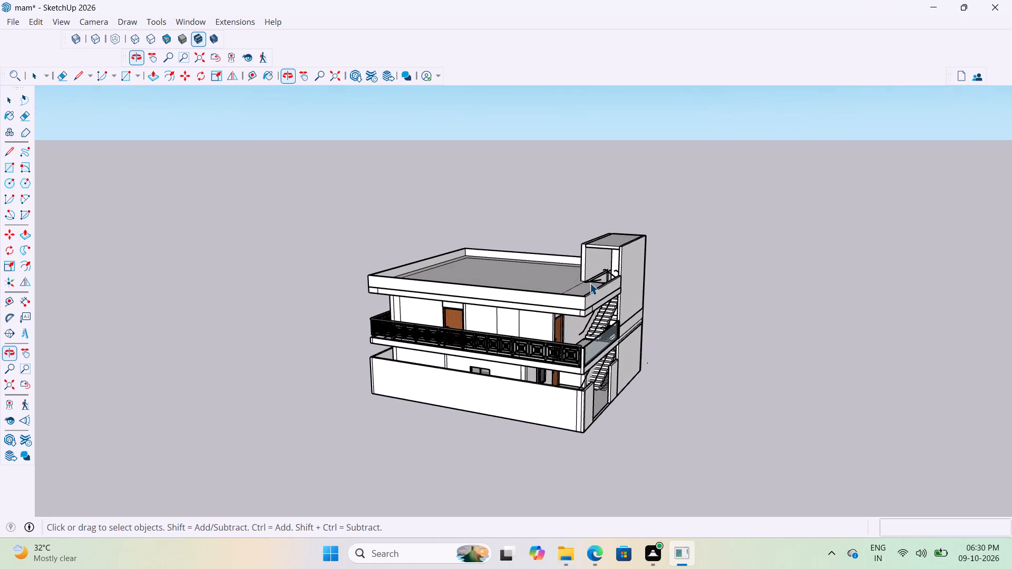
scroll(583, 281, "up", 13)
scroll(509, 320, "down", 8)
scroll(577, 284, "up", 2)
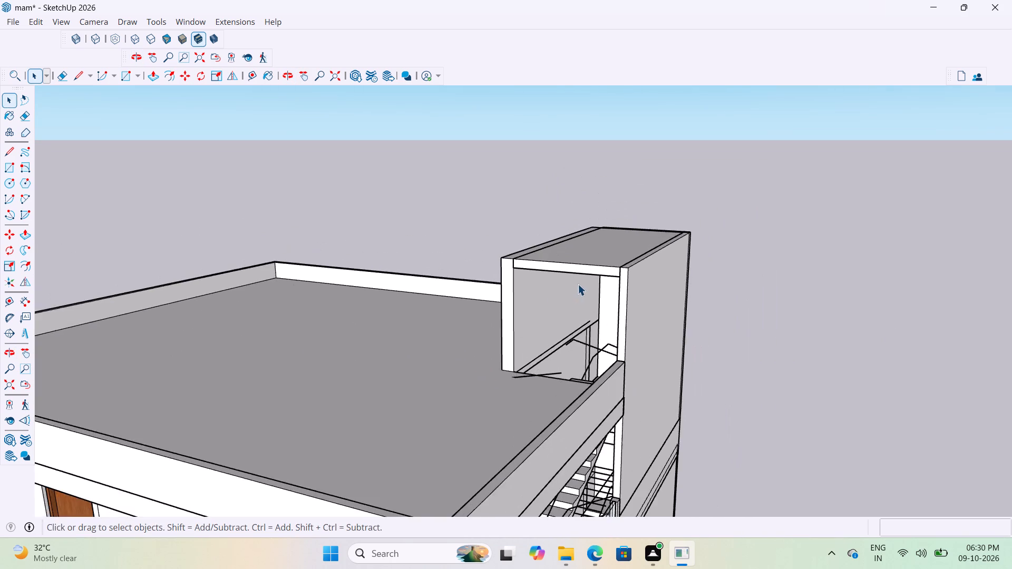
scroll(578, 284, "up", 5)
middle_click_drag(553, 287, 605, 305)
scroll(605, 305, "down", 1)
scroll(504, 336, "down", 4)
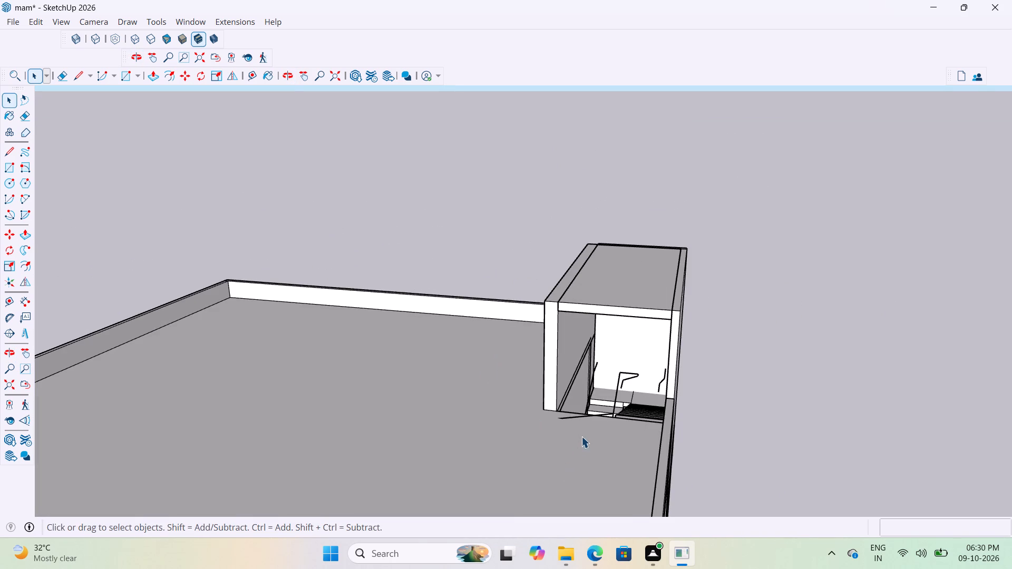
Delete the stray line lying on the roof slab at the head of the stairs.
scroll(584, 433, "up", 6)
middle_click_drag(576, 384, 561, 408)
scroll(601, 456, "up", 8)
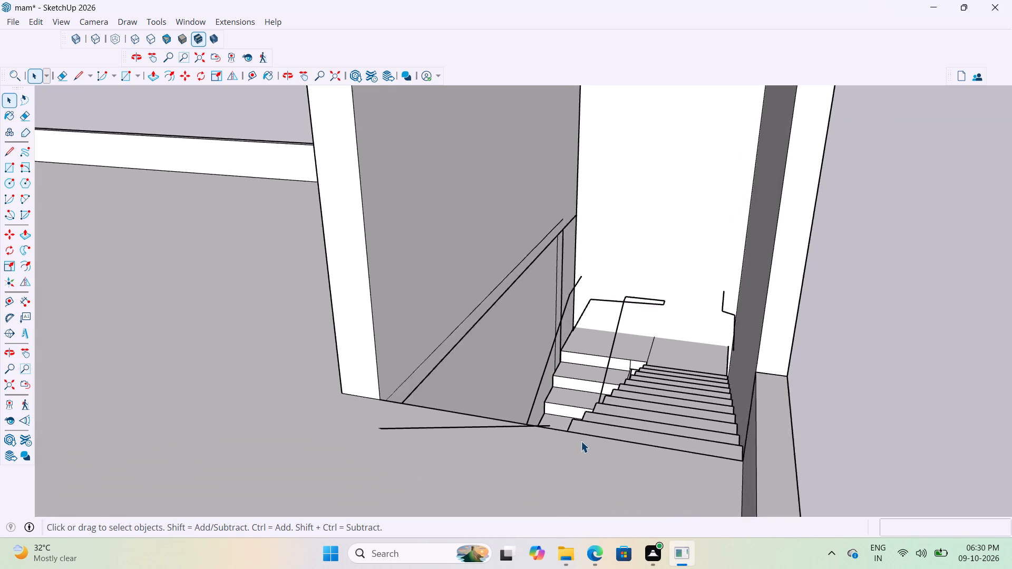
scroll(581, 441, "up", 5)
left_click(397, 420)
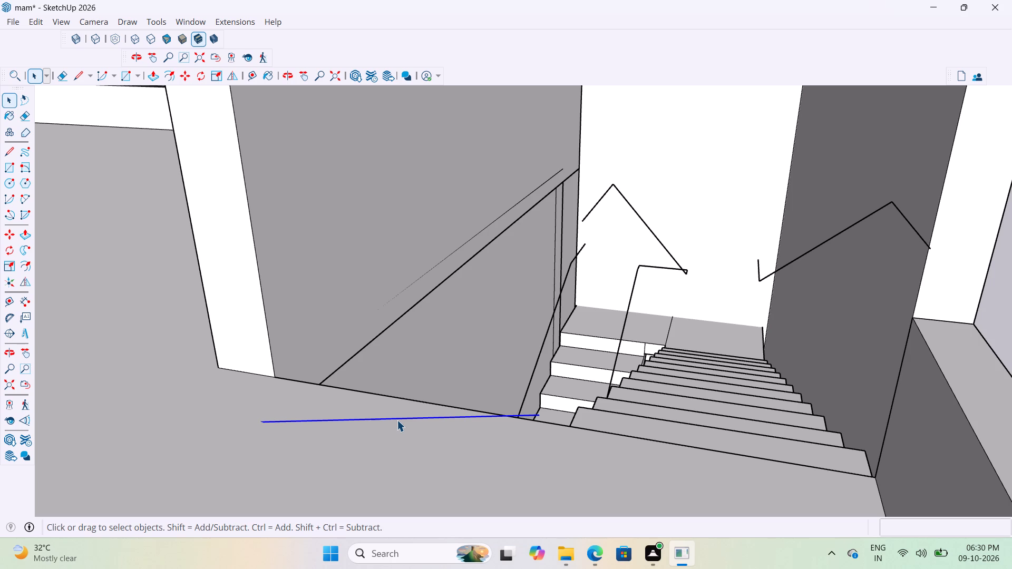
key("Delete")
scroll(397, 420, "down", 3)
middle_click_drag(435, 409, 487, 425)
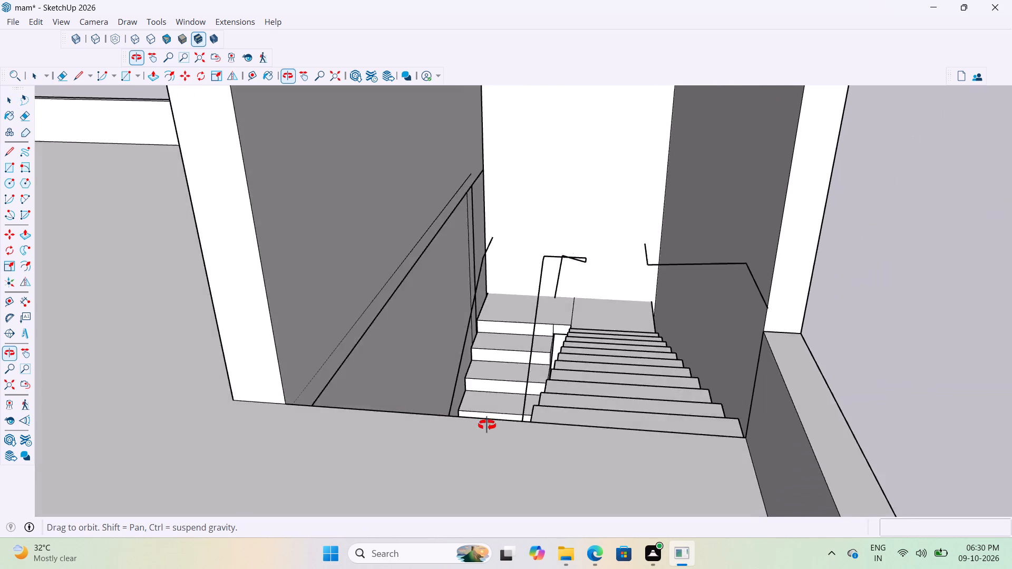
Open the roof slab group and copy the slab edge at the head of the stairs 4" outward onto the roof.
middle_click_drag(487, 425, 524, 454)
scroll(371, 422, "up", 4)
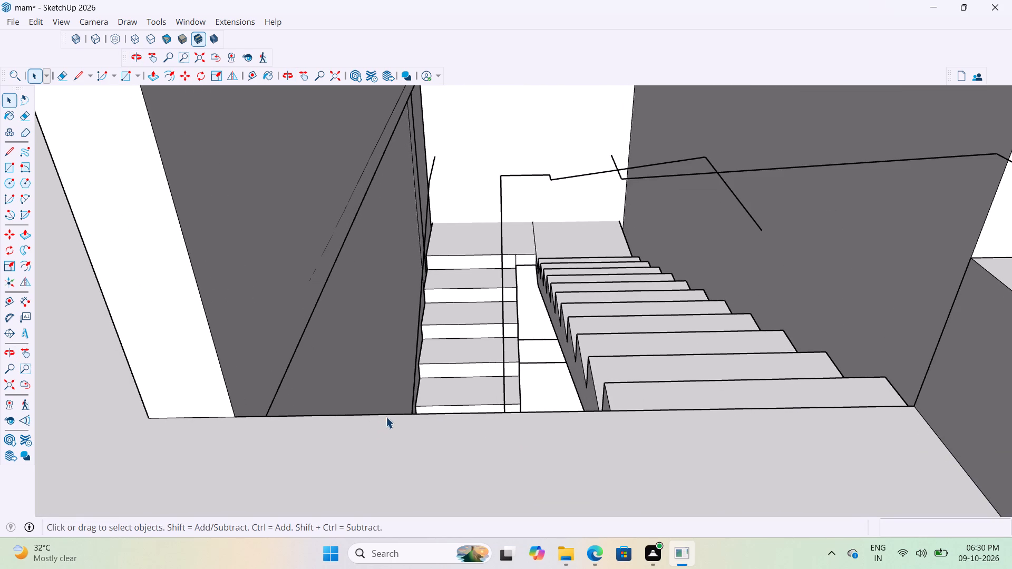
left_click(393, 414)
double_click(393, 414)
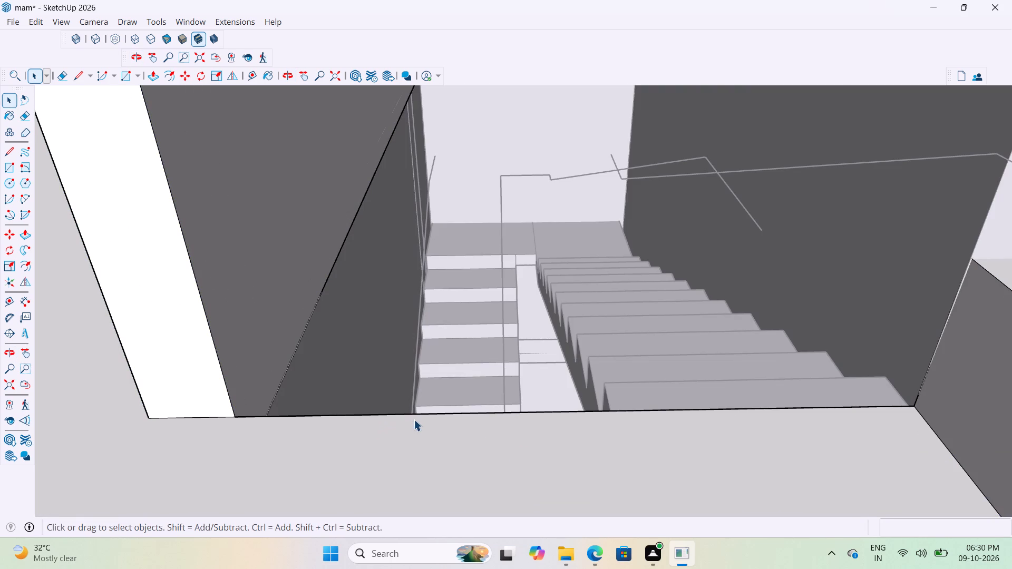
left_click(420, 415)
scroll(401, 423, "down", 3)
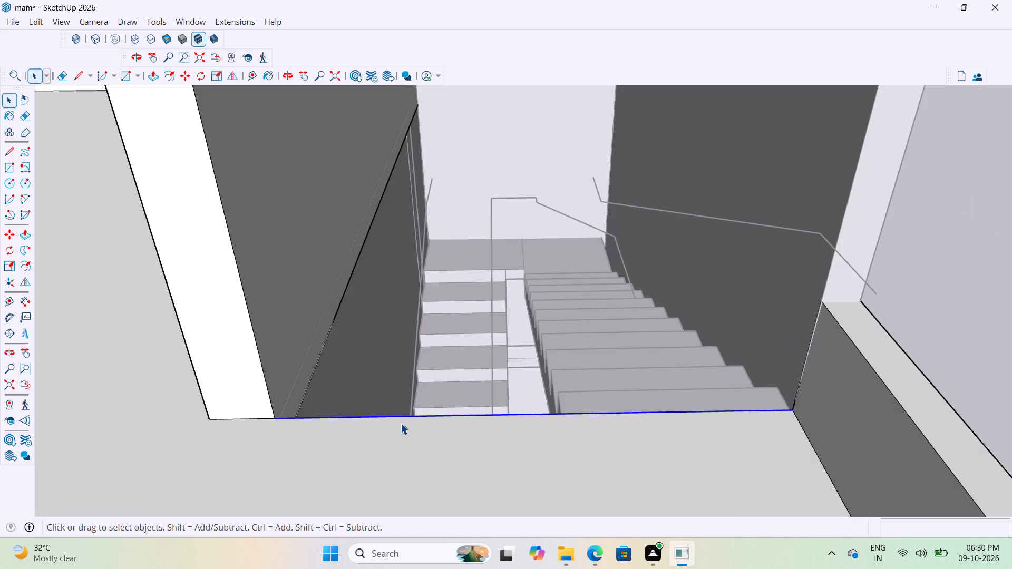
scroll(401, 423, "down", 7)
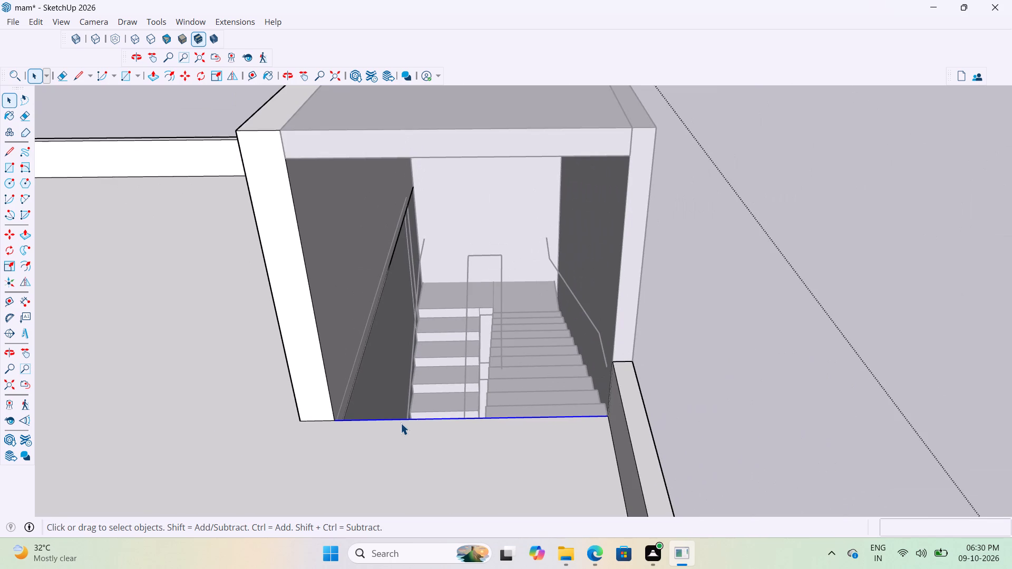
scroll(401, 423, "down", 5)
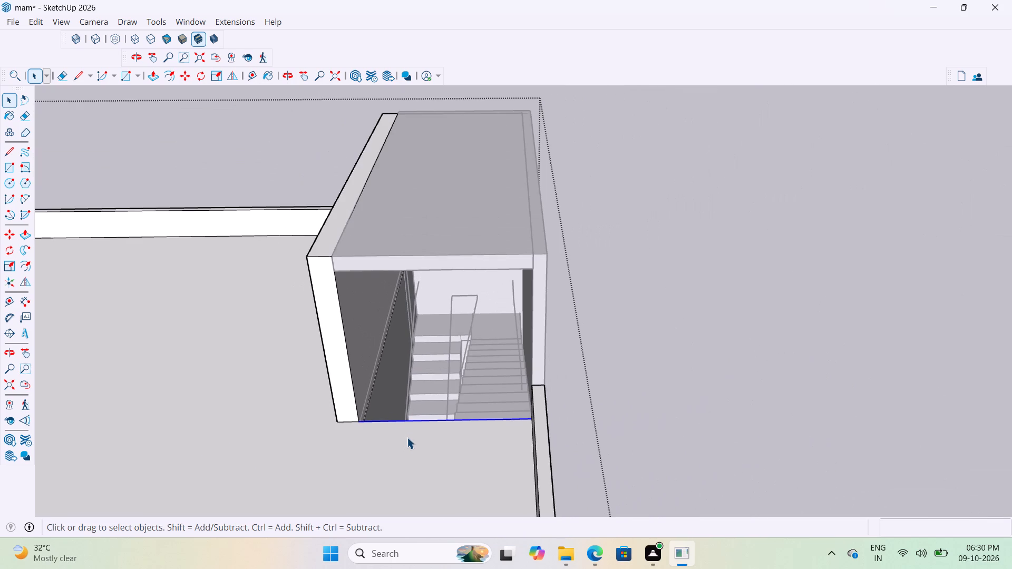
key("m")
left_click(361, 422)
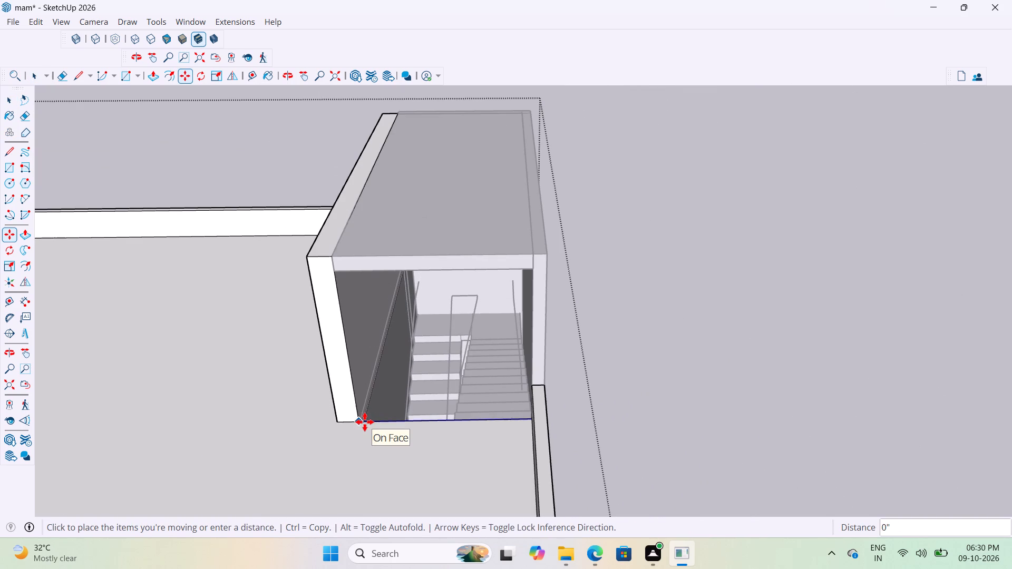
scroll(372, 431, "up", 6)
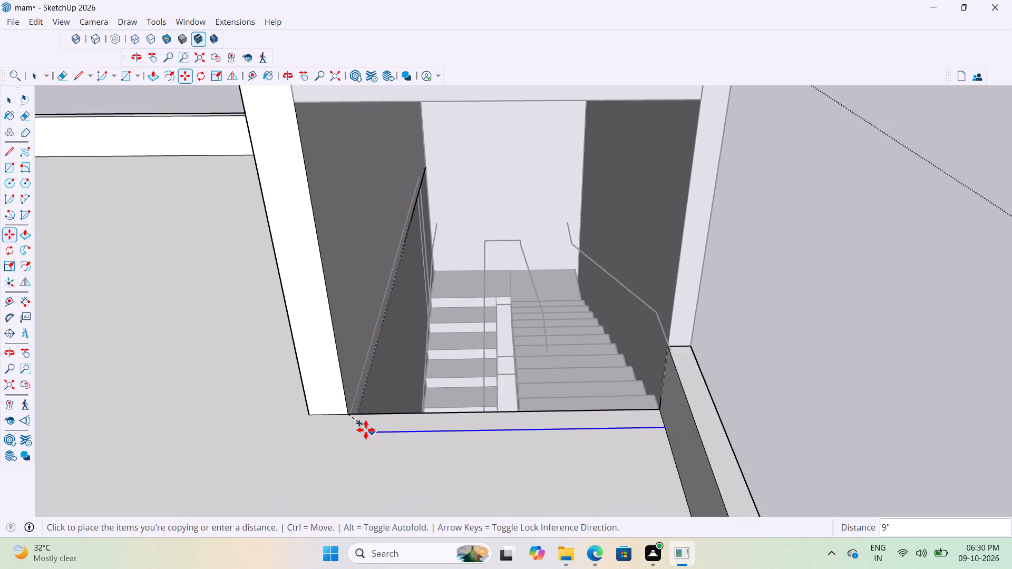
scroll(366, 430, "up", 5)
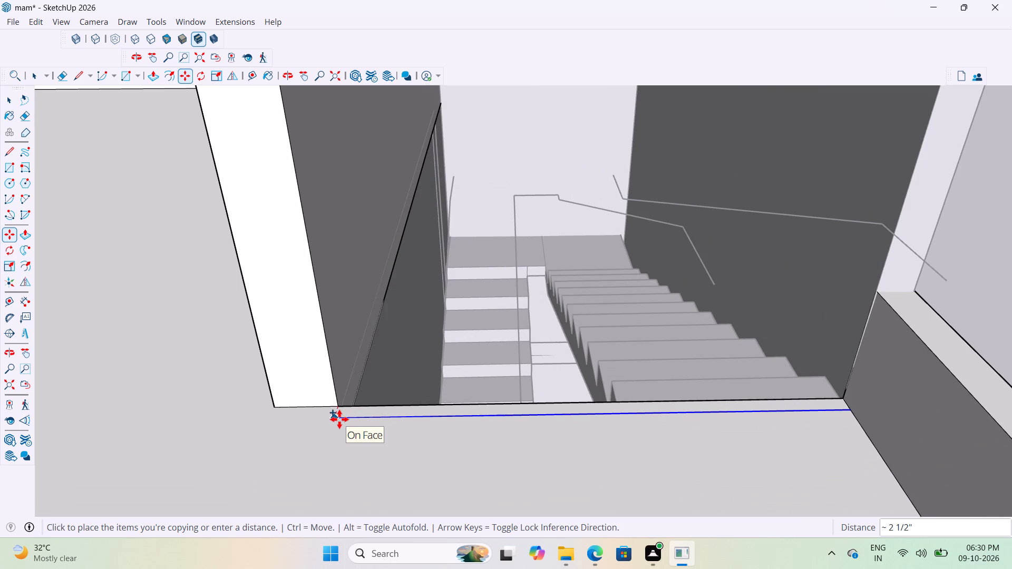
scroll(339, 419, "up", 6)
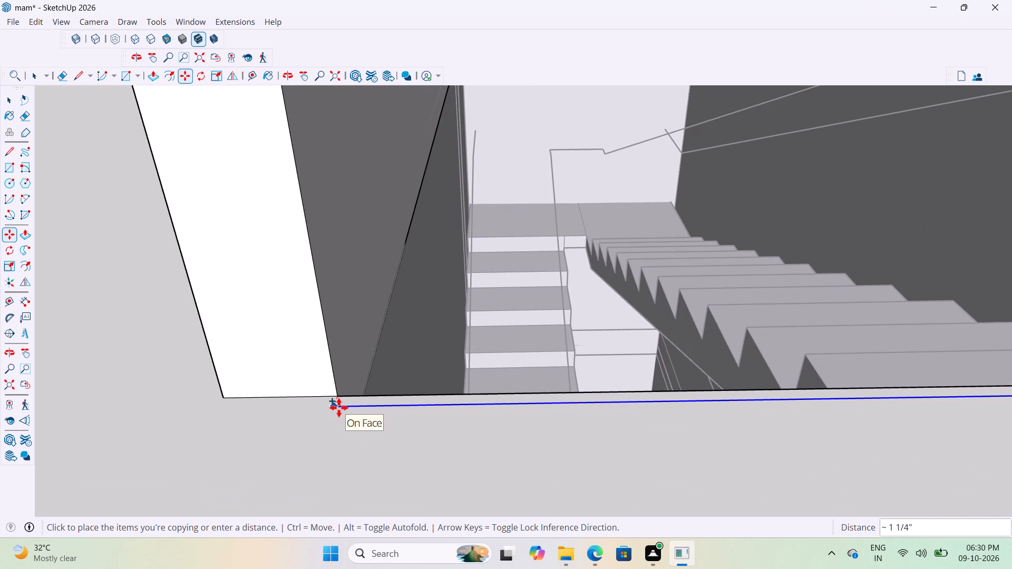
type("4\"")
key("Return")
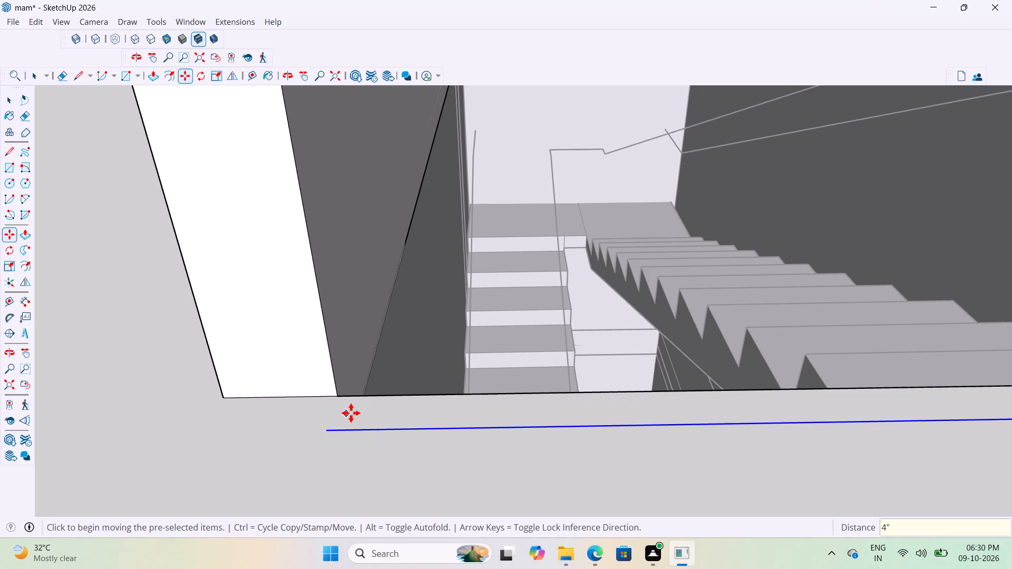
Draw a 4" line joining the copied edge's end to the inner corner of the stairwell wall.
middle_click_drag(411, 411, 450, 410)
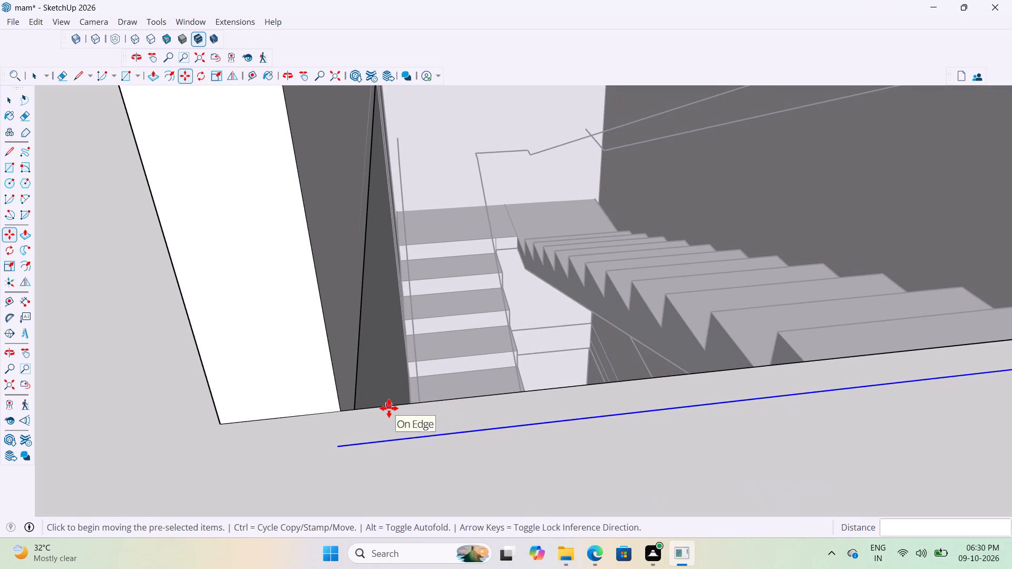
key("l")
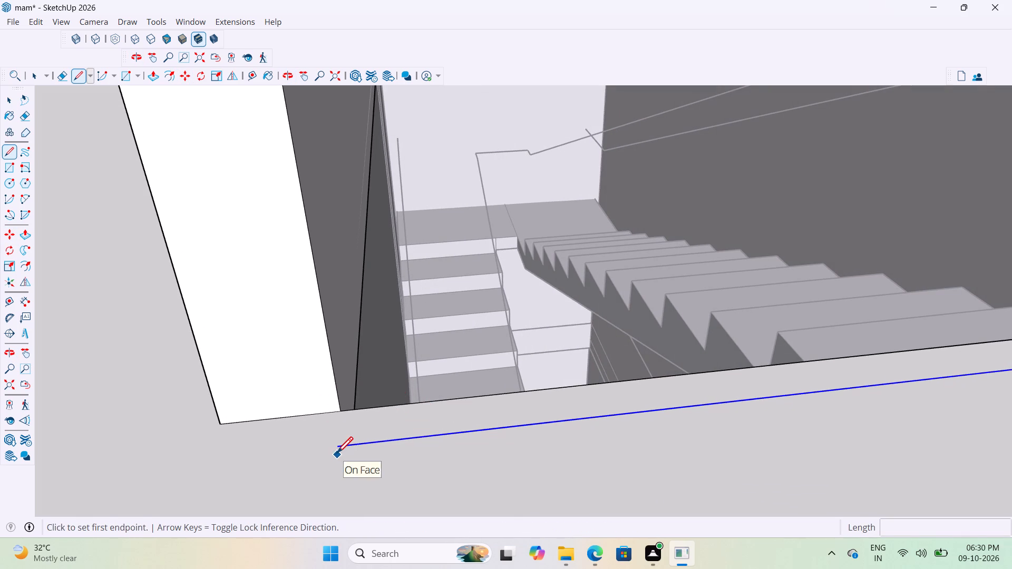
left_click(338, 447)
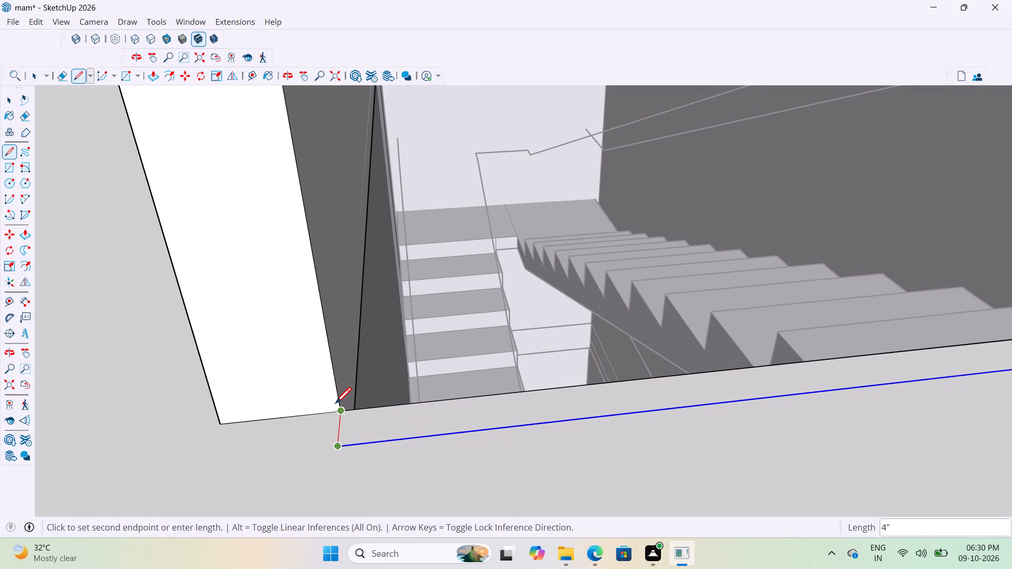
key("Right")
left_click(340, 411)
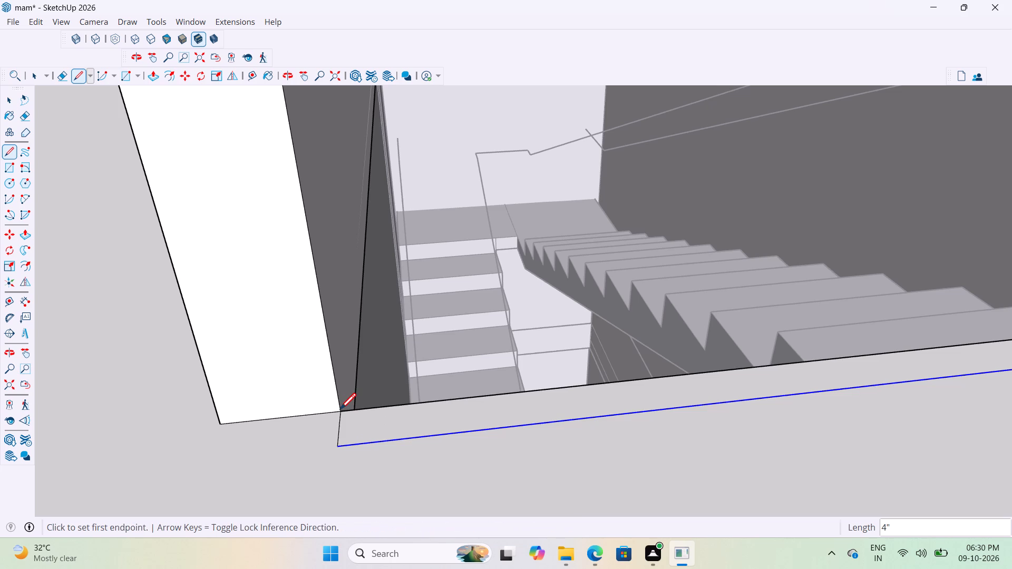
key("space")
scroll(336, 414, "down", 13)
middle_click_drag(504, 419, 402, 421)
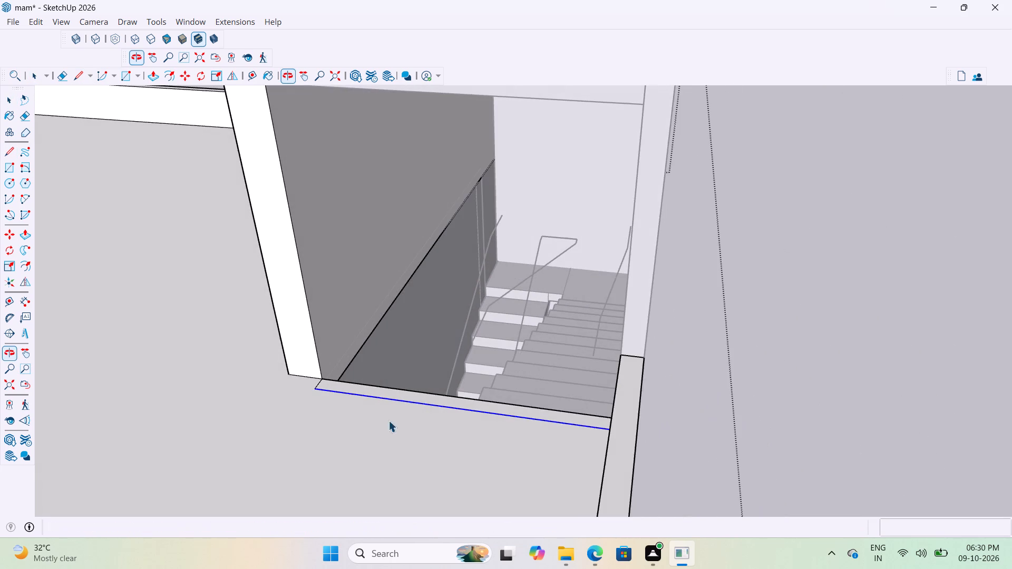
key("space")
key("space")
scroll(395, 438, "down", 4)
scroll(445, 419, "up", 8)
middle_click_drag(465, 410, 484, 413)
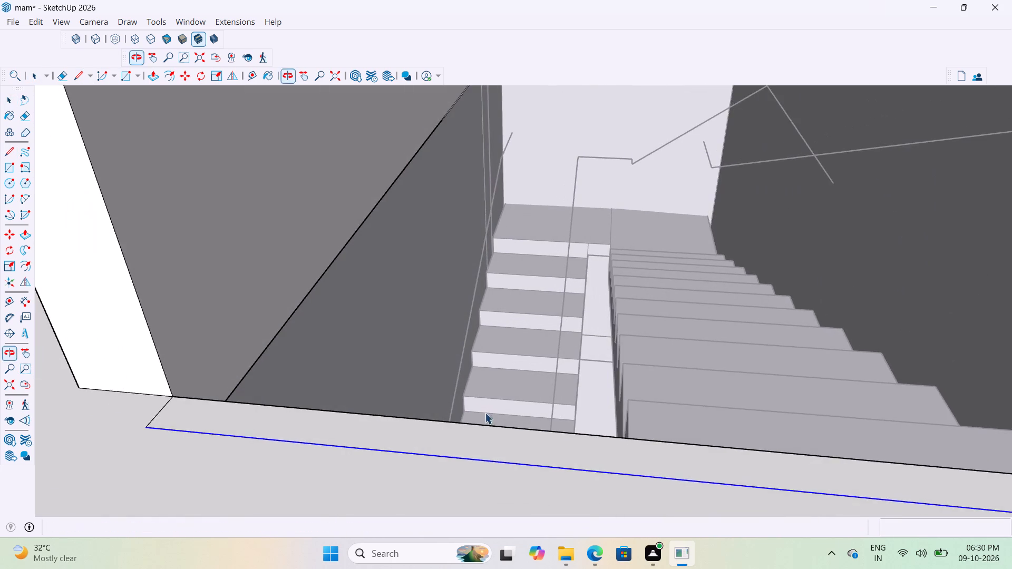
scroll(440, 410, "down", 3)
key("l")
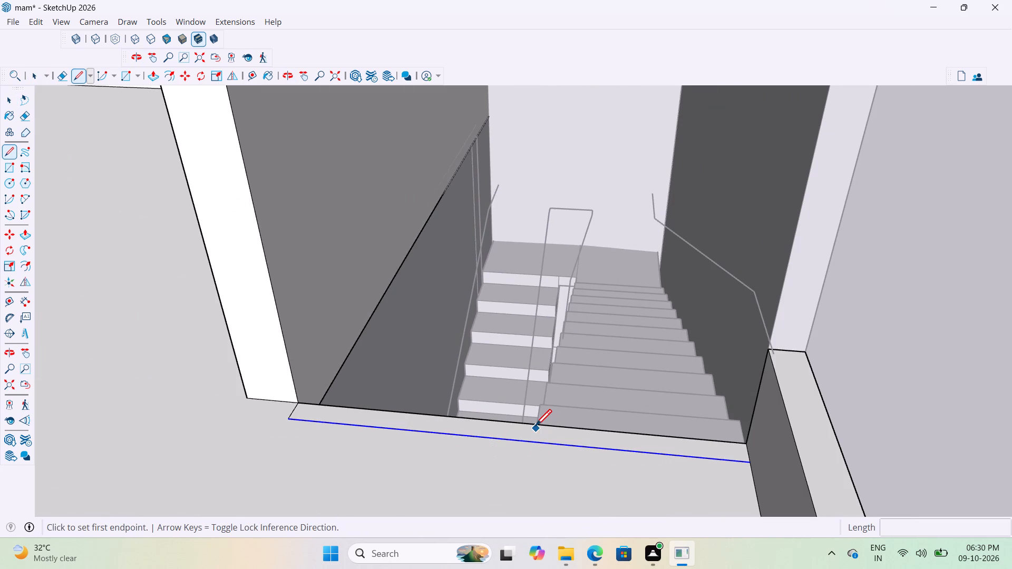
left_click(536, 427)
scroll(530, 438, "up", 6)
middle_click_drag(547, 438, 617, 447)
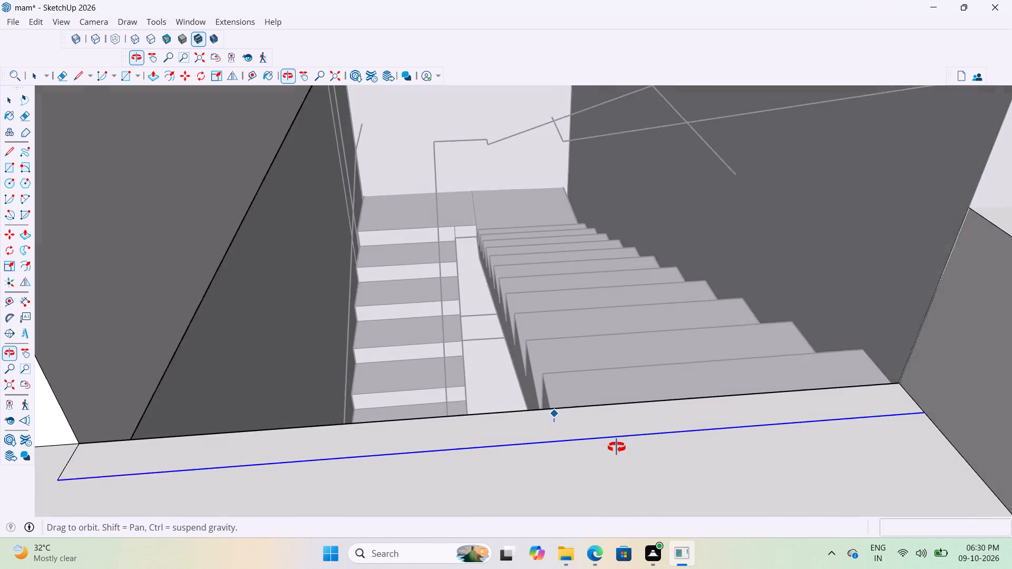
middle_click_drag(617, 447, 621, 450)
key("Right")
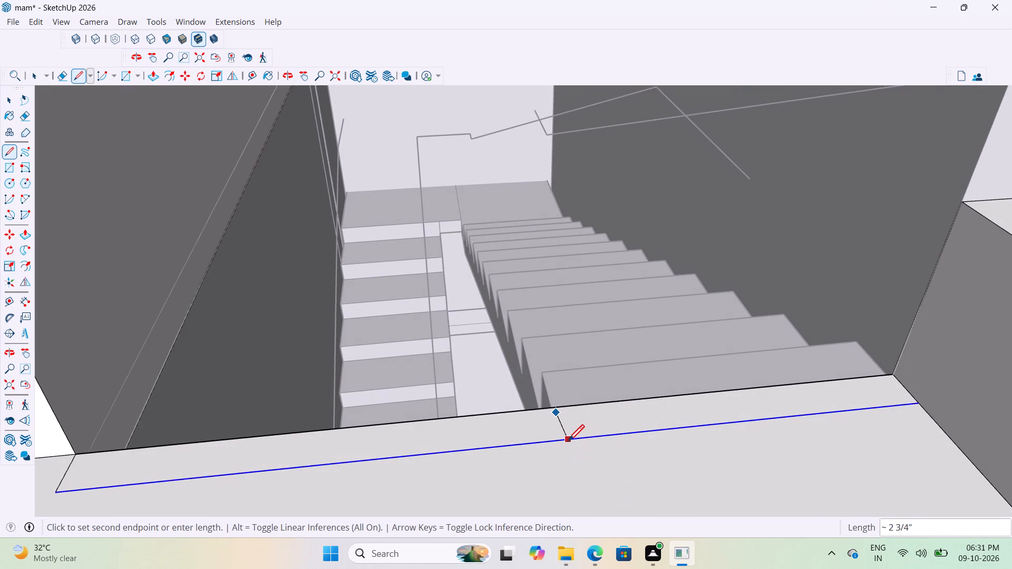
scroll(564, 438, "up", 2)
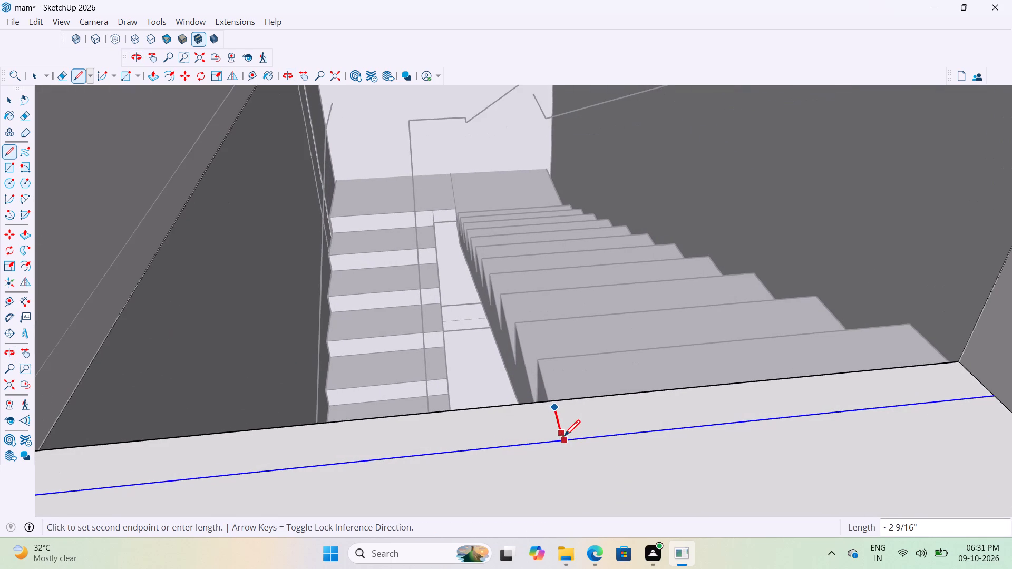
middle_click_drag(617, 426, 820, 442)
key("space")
Draw a 4" line across the strip from the side of the top stair to the copied edge, along the red axis.
scroll(661, 379, "up", 3)
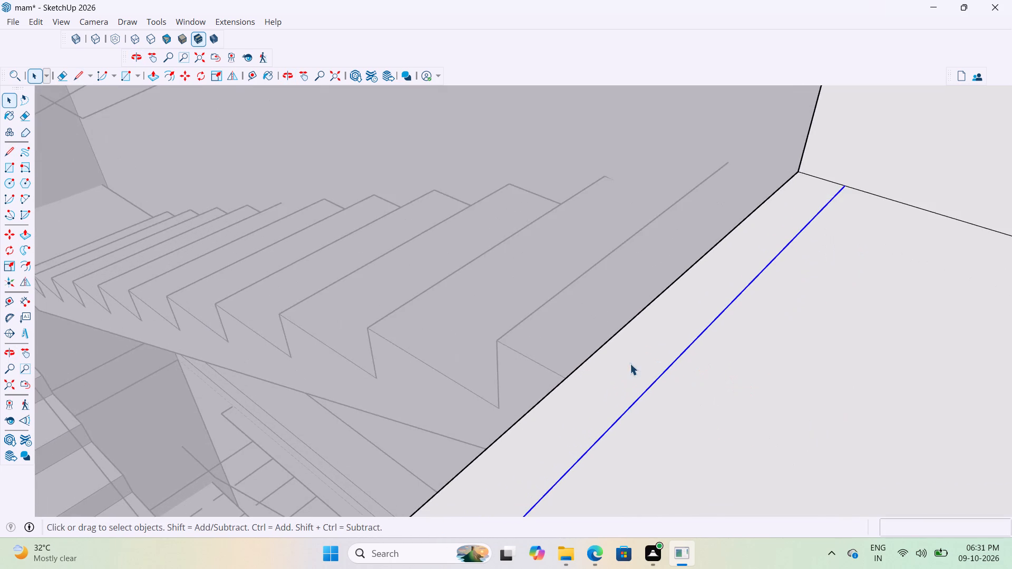
middle_click_drag(653, 354, 818, 339)
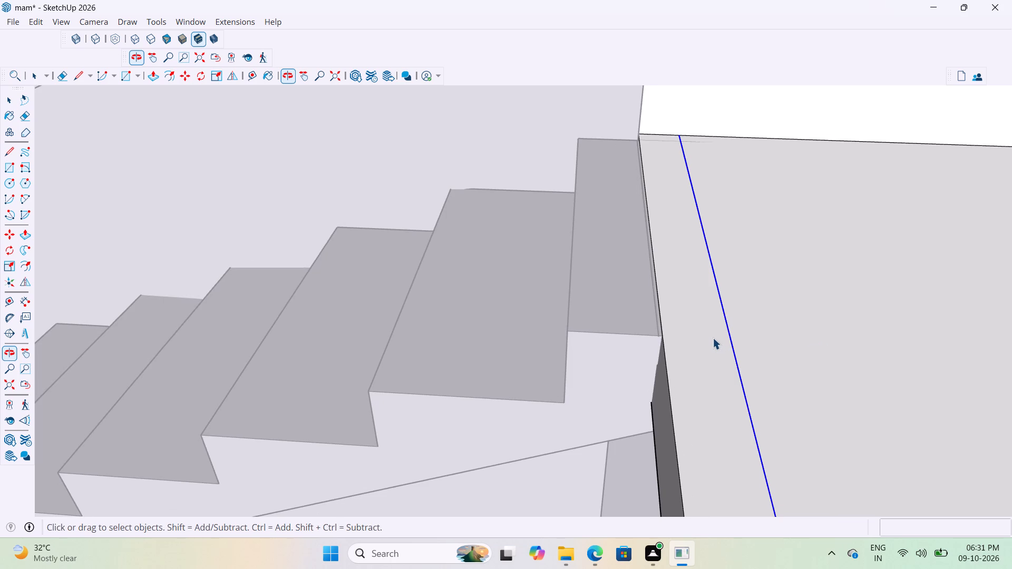
scroll(713, 338, "up", 3)
key("l")
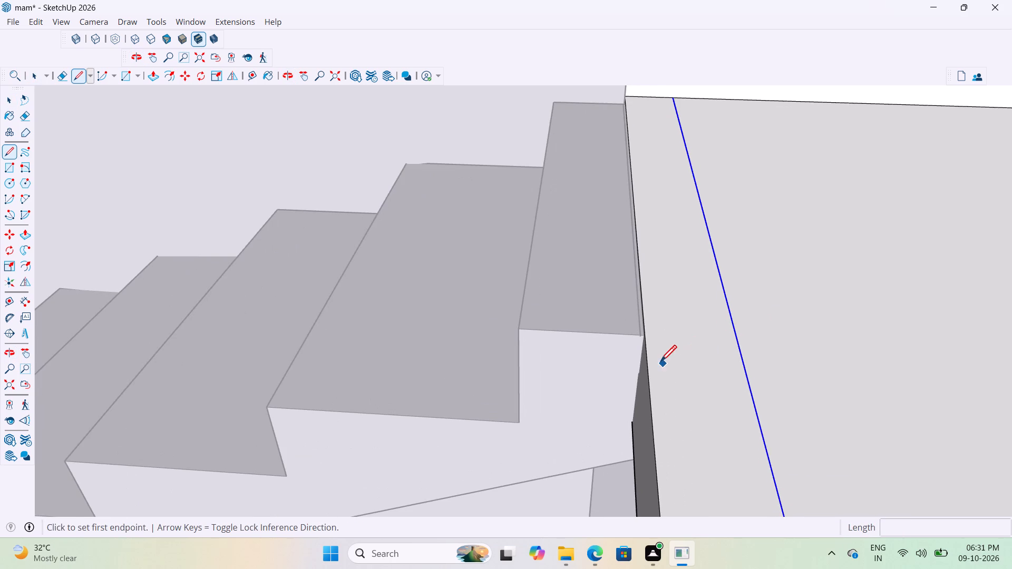
left_click(645, 336)
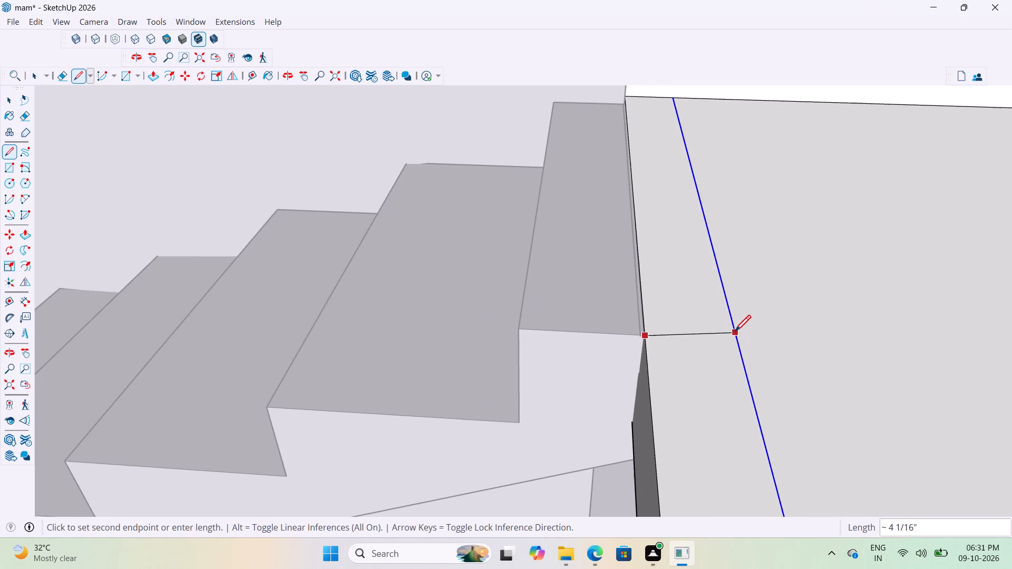
key("Right")
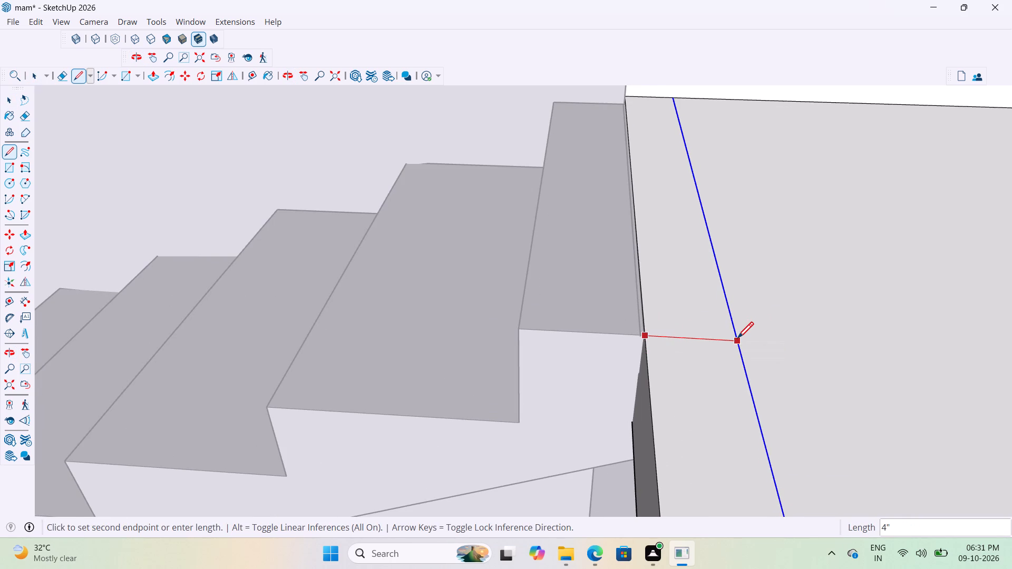
left_click(737, 340)
Pull the strip section beside the stair opening up to the top of the stairwell cover as a 4" wall, and leave the group.
scroll(724, 339, "down", 4)
middle_click_drag(716, 341, 440, 328)
scroll(378, 317, "down", 3)
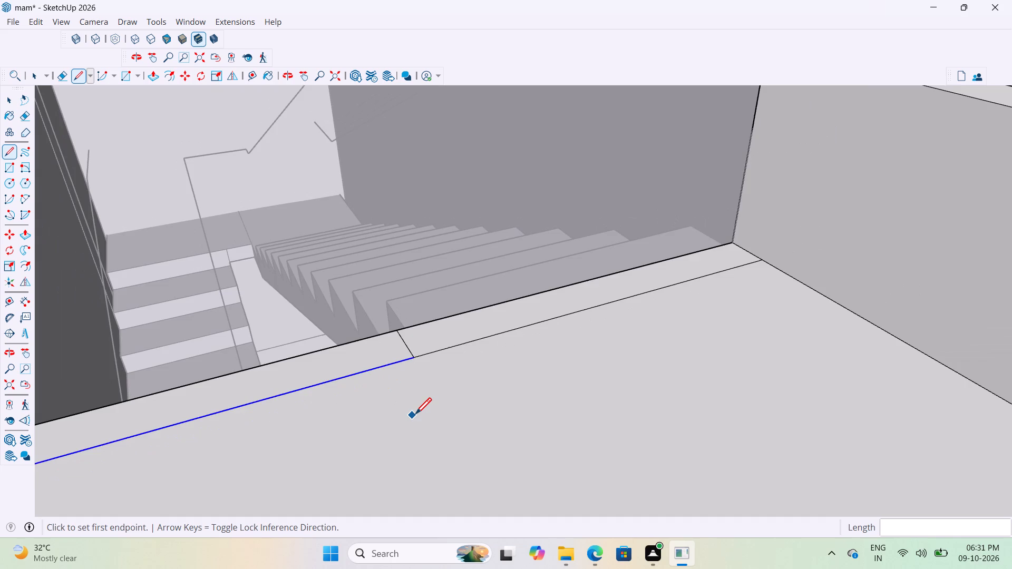
scroll(415, 416, "down", 17)
middle_click_drag(519, 424, 390, 455)
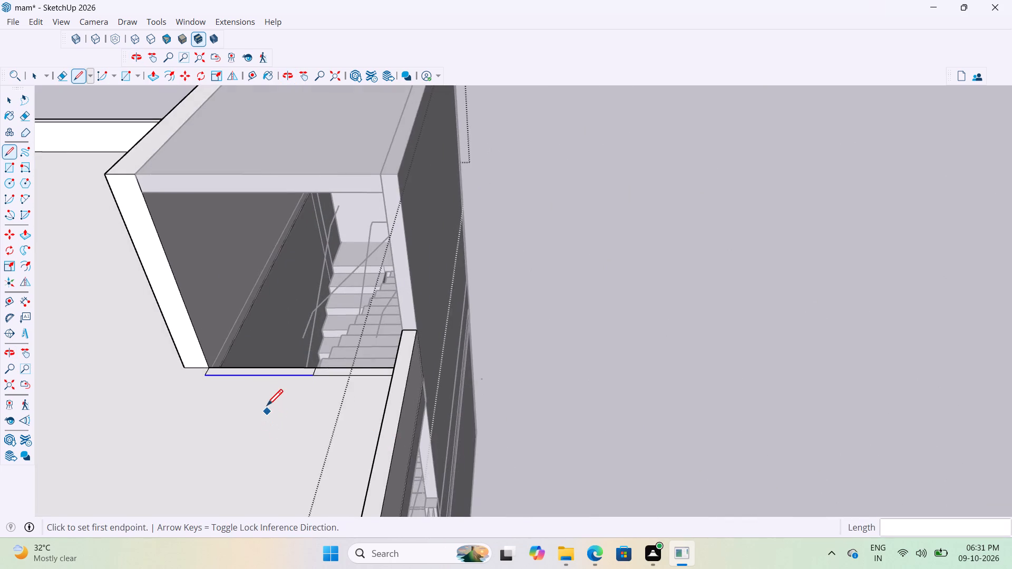
scroll(267, 405, "up", 3)
key("p")
scroll(301, 352, "up", 6)
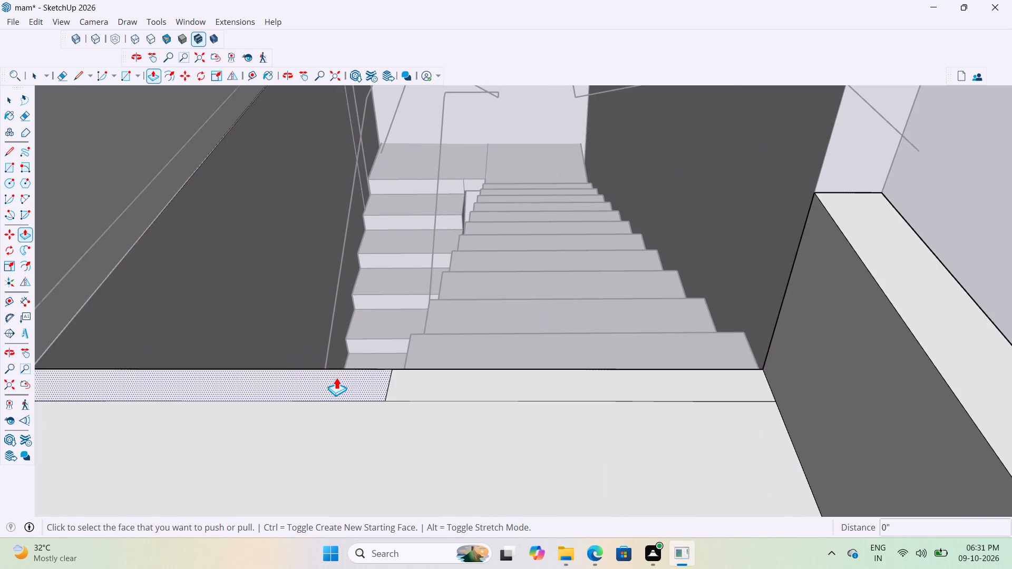
left_click(340, 379)
scroll(349, 351, "down", 15)
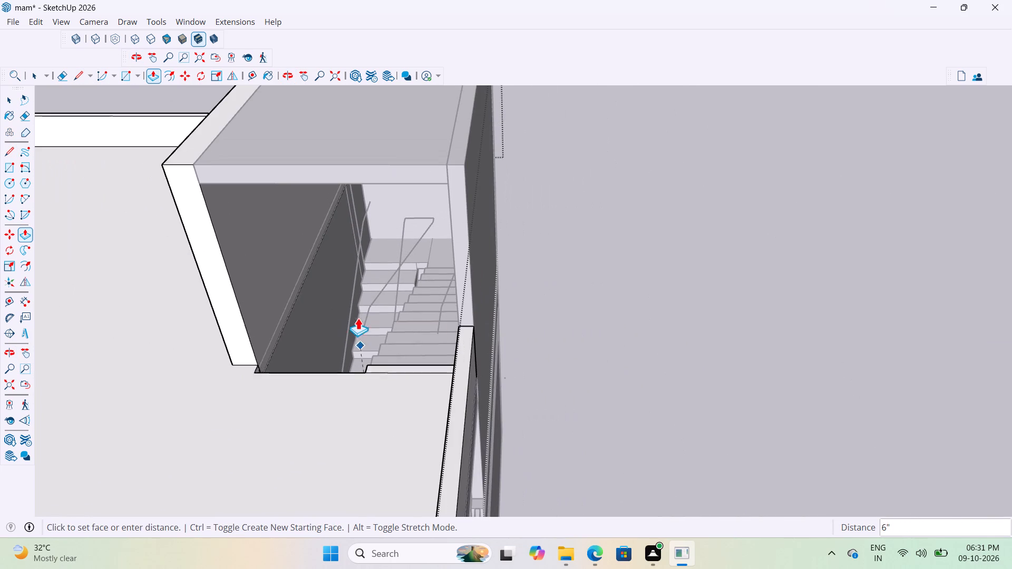
middle_click_drag(366, 203, 350, 190)
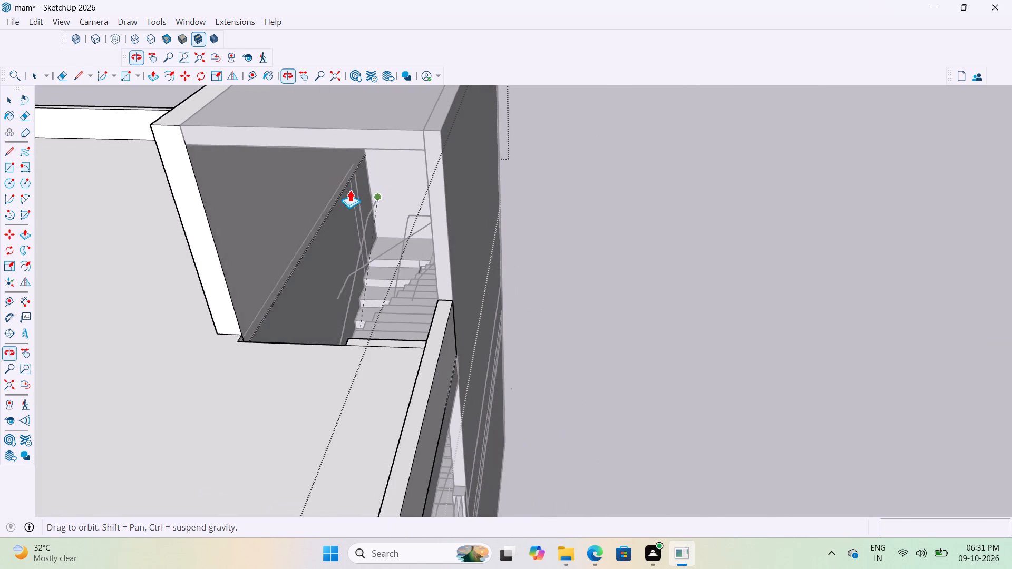
middle_click_drag(350, 190, 352, 190)
scroll(319, 140, "up", 3)
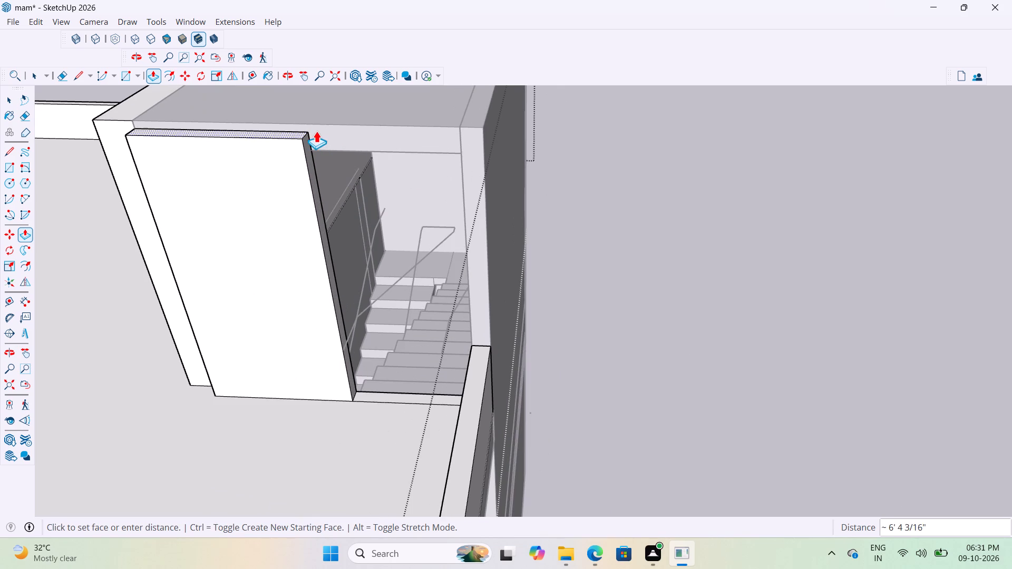
left_click(326, 122)
scroll(355, 210, "down", 4)
key("space")
key("space")
left_click(526, 283)
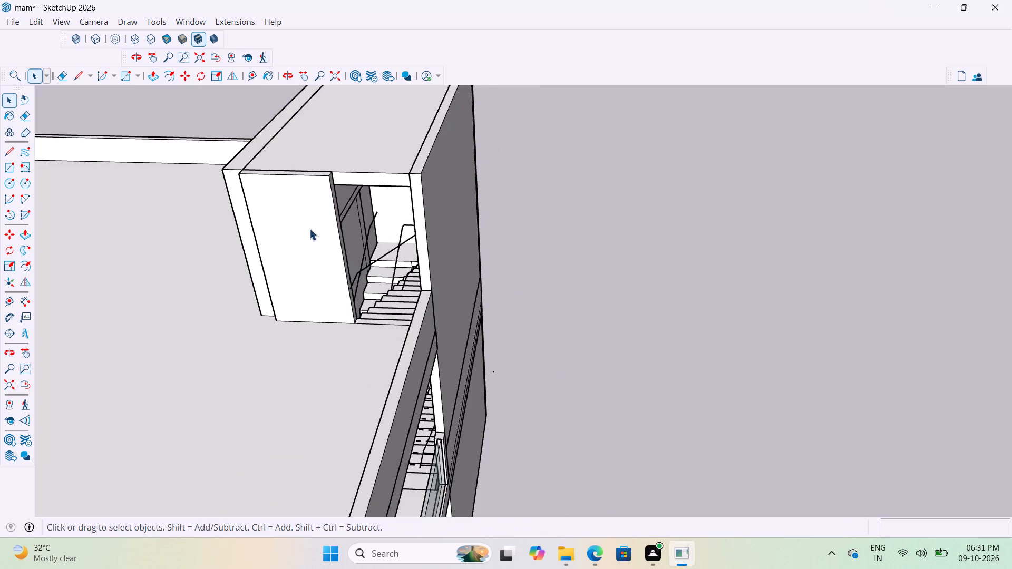
Examine the new stairwell front wall, its joint with the side wall and cover, and the doorway opening.
scroll(301, 219, "up", 3)
middle_click_drag(326, 175, 556, 138)
scroll(405, 154, "up", 4)
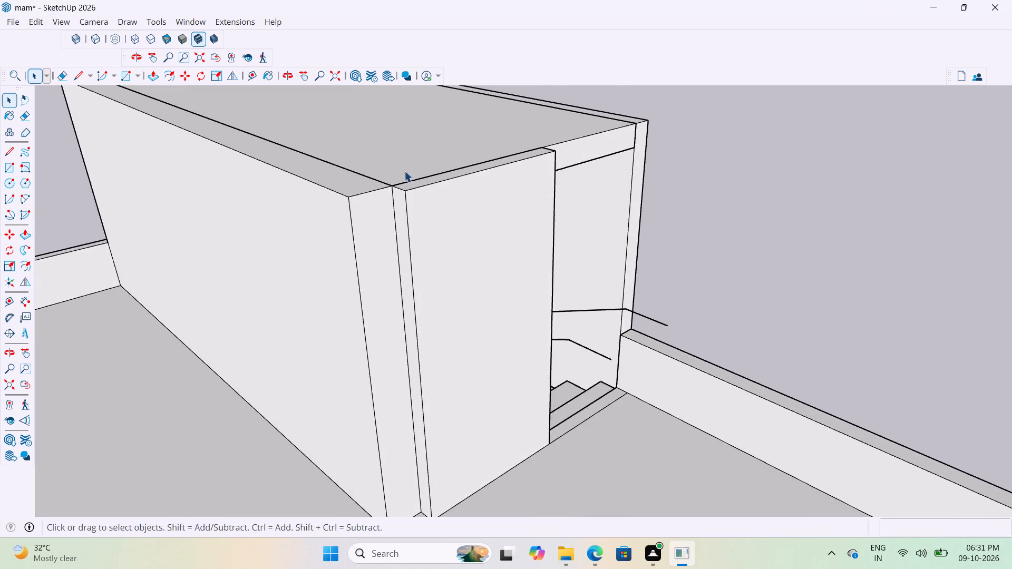
scroll(404, 171, "up", 2)
scroll(433, 287, "down", 5)
middle_click_drag(572, 332, 369, 339)
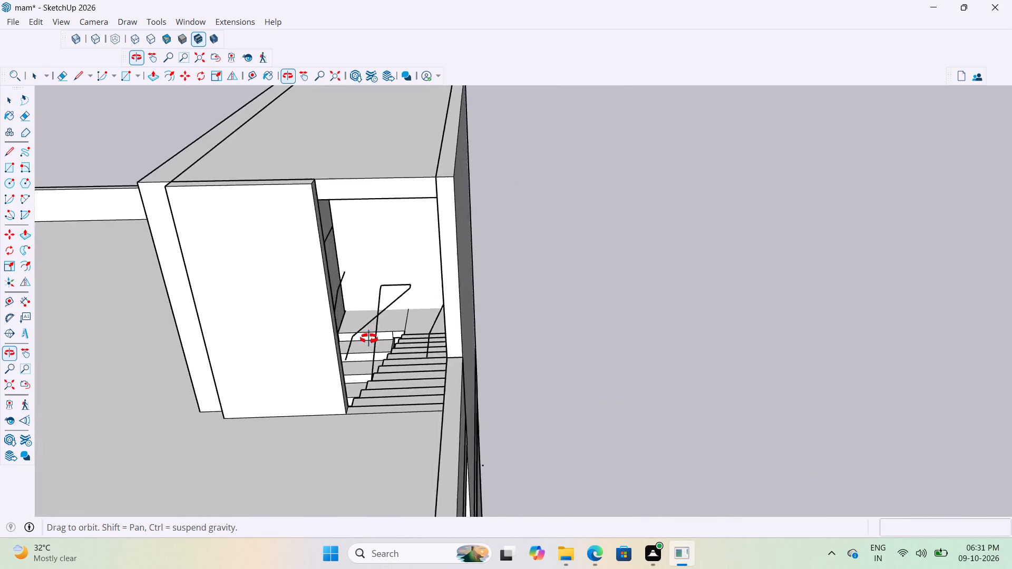
middle_click_drag(369, 339, 129, 295)
scroll(776, 335, "down", 2)
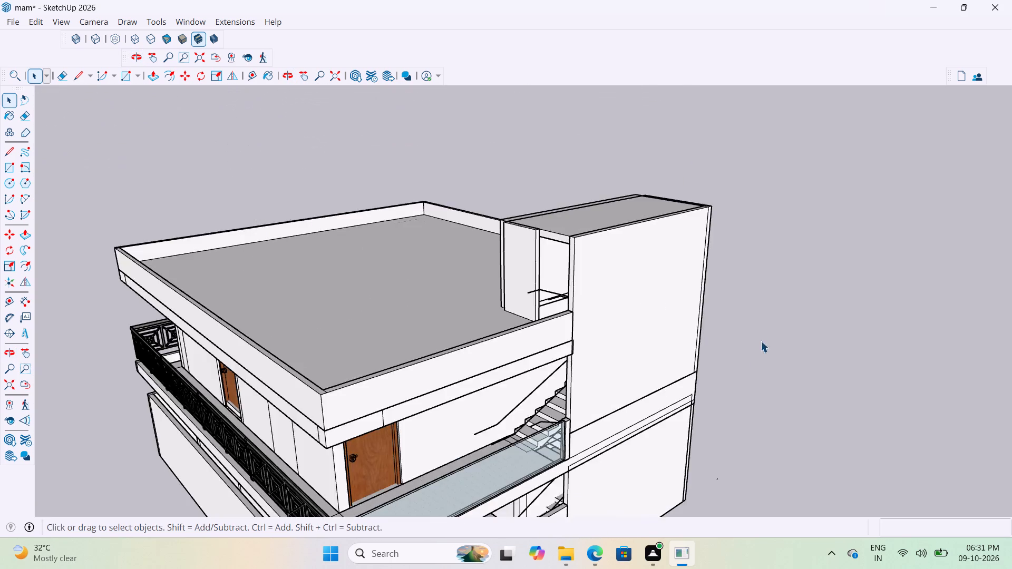
Examine the stairwell enclosure with its doorway, the balcony level and the ground-floor entrance door.
scroll(761, 341, "down", 6)
middle_click_drag(738, 372, 722, 335)
scroll(651, 330, "up", 6)
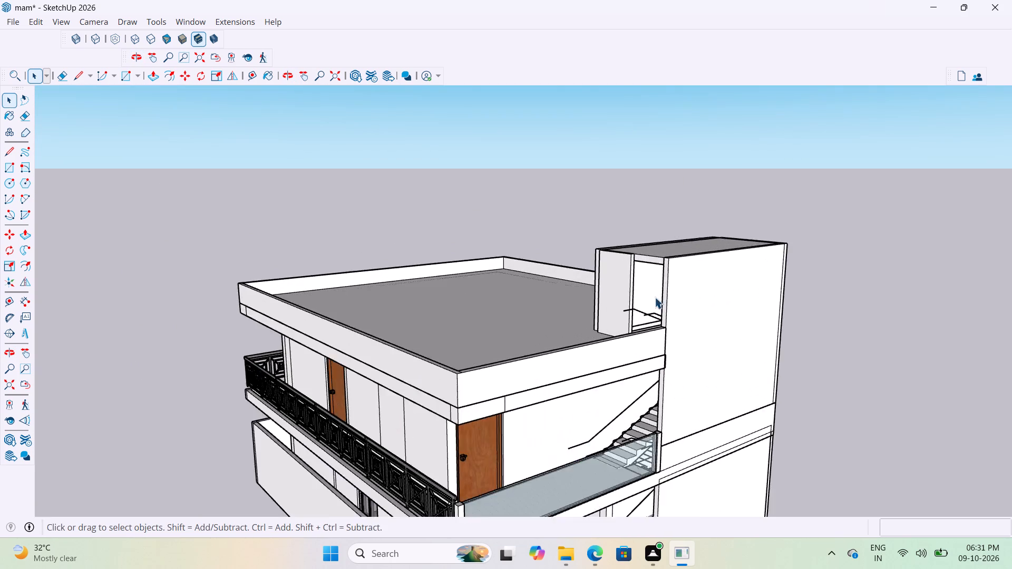
scroll(655, 297, "up", 6)
middle_click_drag(650, 294, 717, 302)
scroll(770, 300, "up", 4)
middle_click_drag(777, 331, 831, 366)
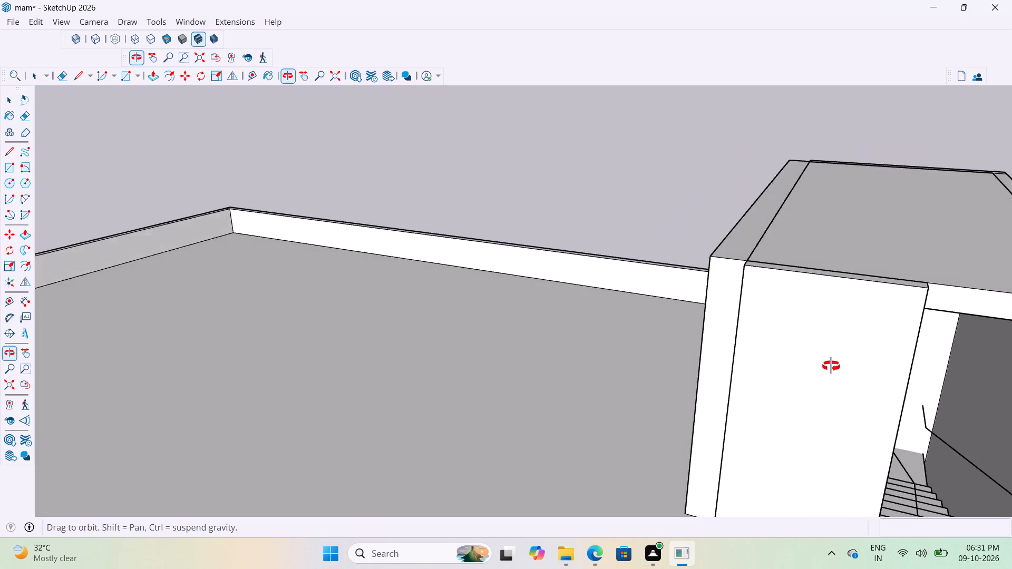
middle_click_drag(831, 366, 729, 311)
scroll(744, 317, "down", 18)
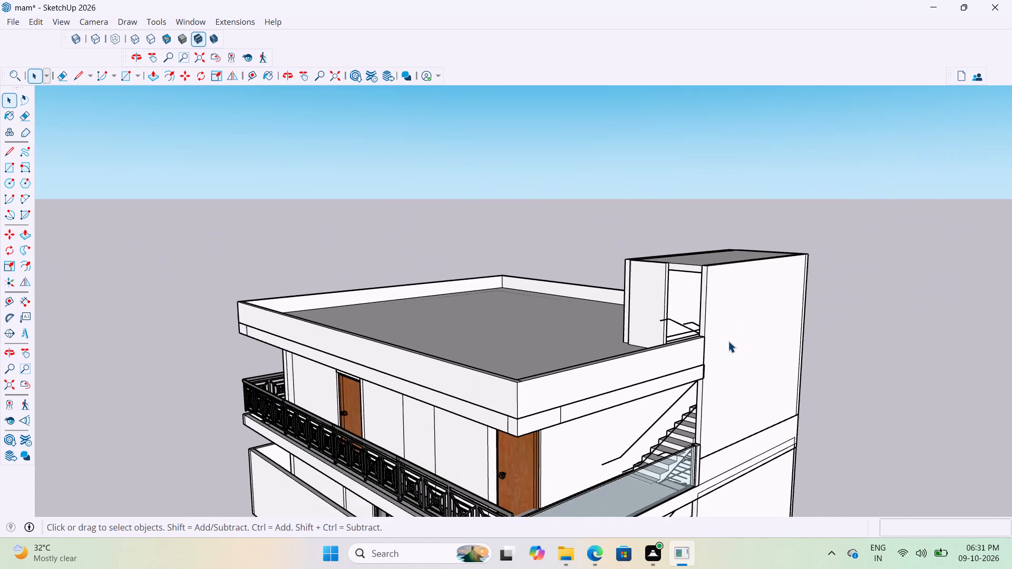
scroll(728, 341, "down", 10)
scroll(717, 405, "up", 13)
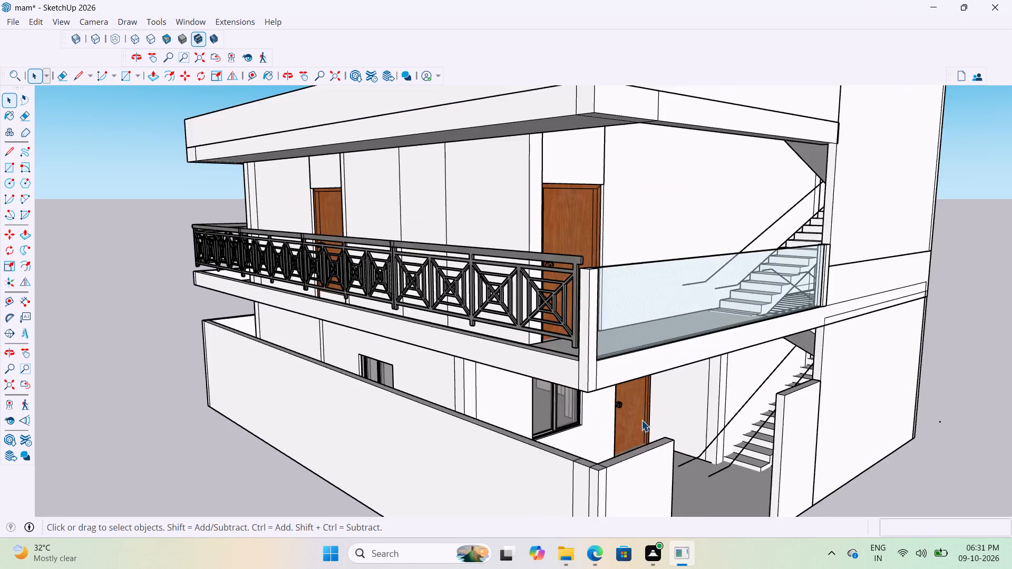
scroll(641, 420, "up", 5)
middle_click_drag(638, 418, 536, 438)
scroll(531, 389, "down", 9)
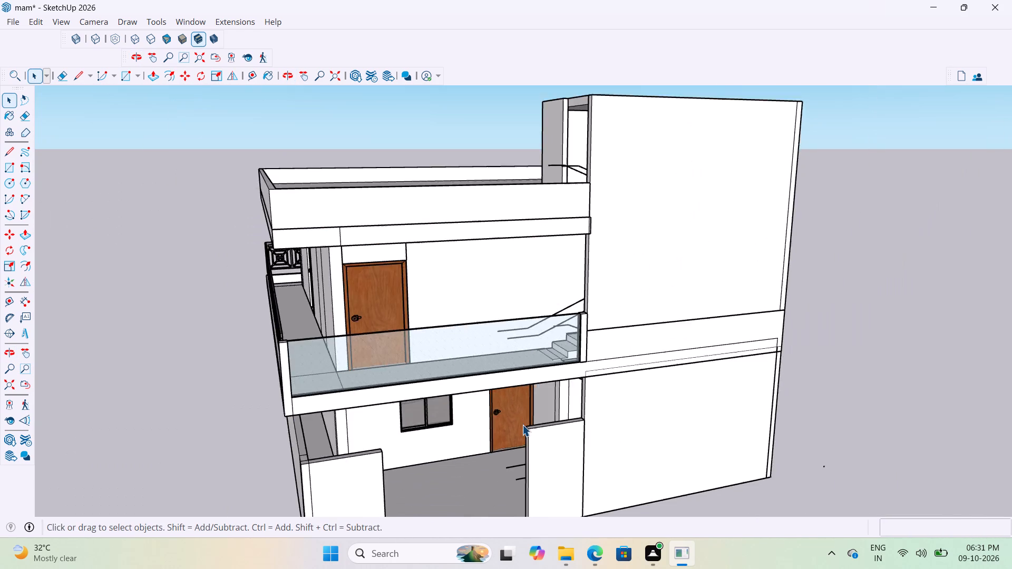
scroll(522, 425, "down", 5)
scroll(484, 399, "up", 13)
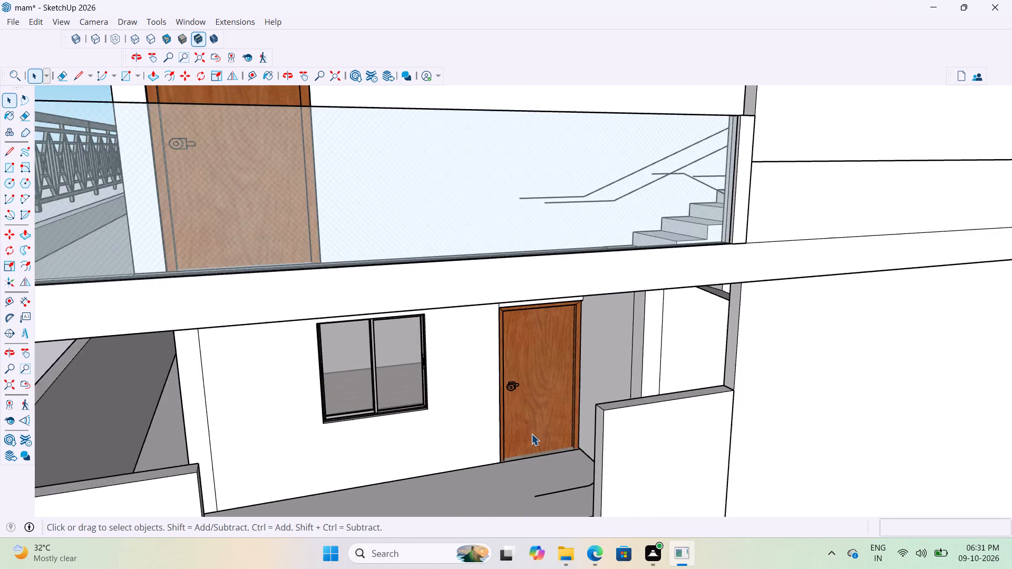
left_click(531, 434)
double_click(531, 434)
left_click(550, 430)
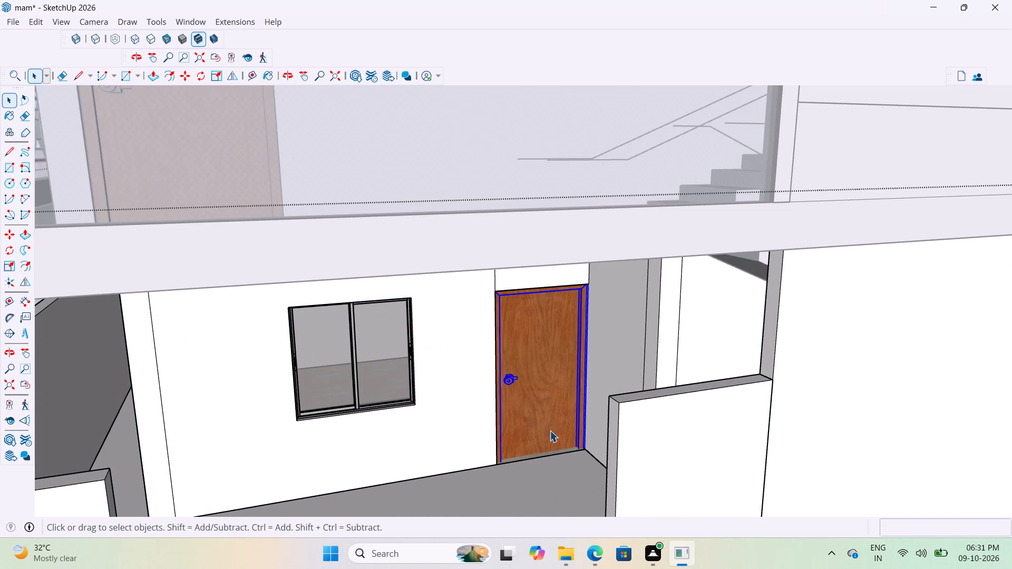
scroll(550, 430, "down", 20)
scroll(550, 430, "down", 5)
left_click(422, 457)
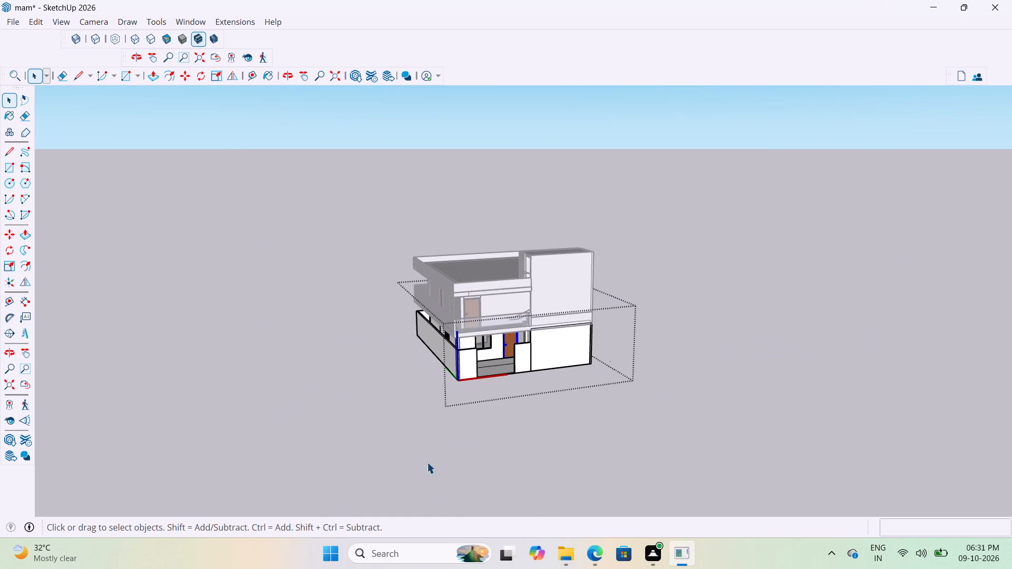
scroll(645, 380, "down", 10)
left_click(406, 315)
Copy the wooden door beside the window in the separate ground-floor model into the rooftop stairwell doorway, its bottom frame corner at the front wall's base.
scroll(250, 415, "up", 3)
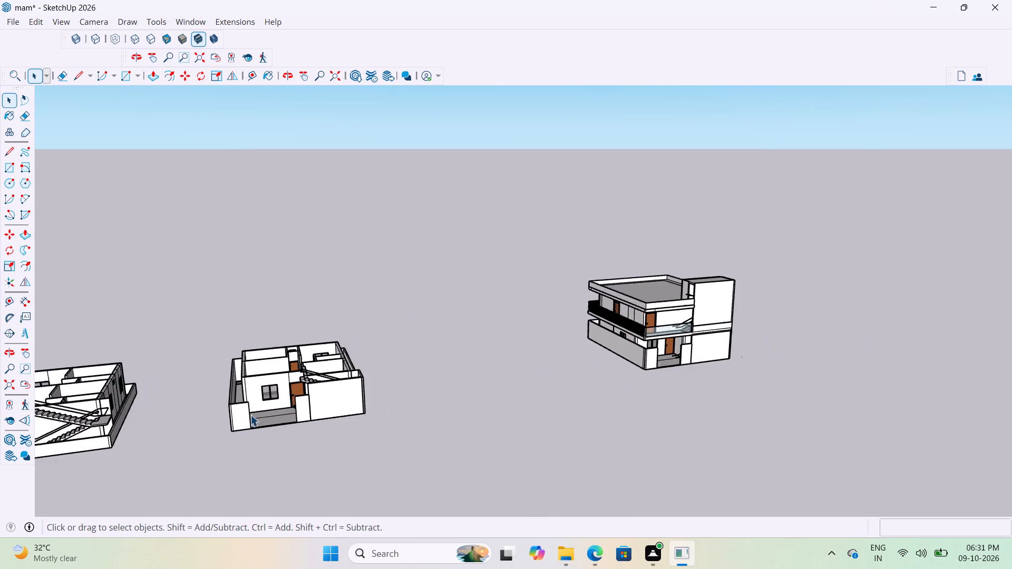
scroll(250, 415, "up", 5)
middle_click_drag(330, 362, 606, 423)
scroll(377, 478, "up", 10)
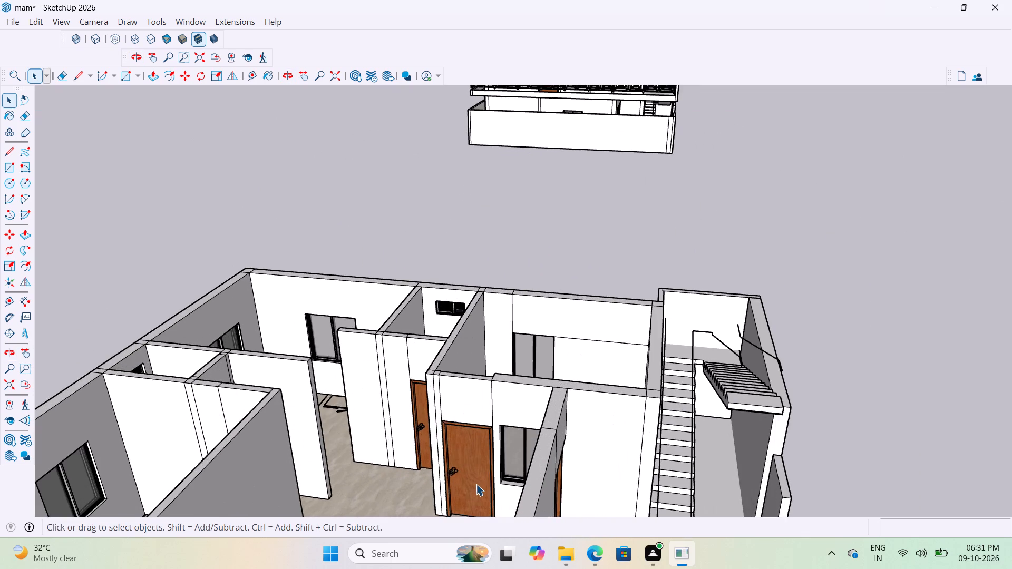
left_click(472, 483)
scroll(483, 444, "down", 4)
key("m")
scroll(460, 516, "up", 9)
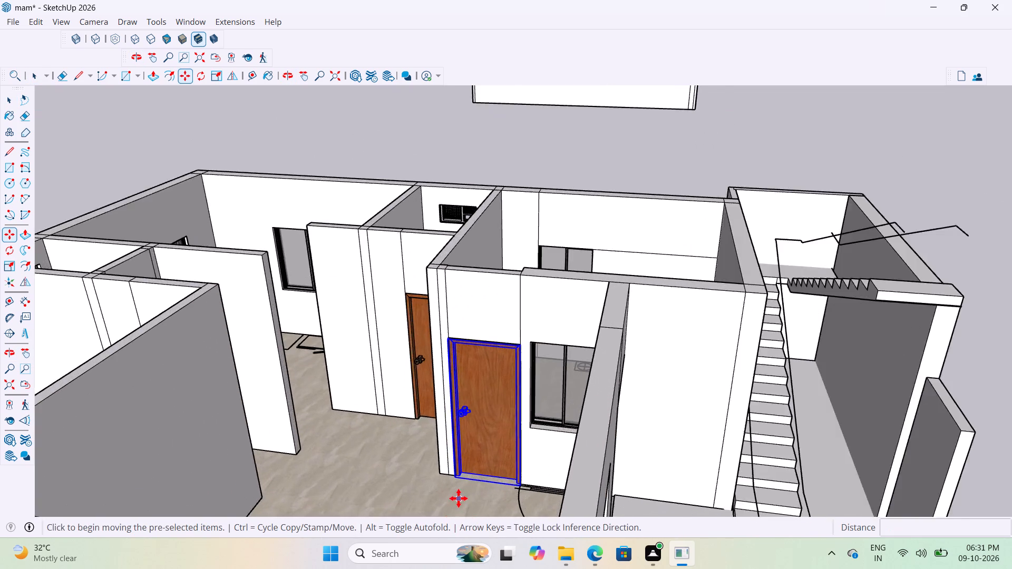
scroll(459, 498, "up", 20)
scroll(459, 498, "up", 2)
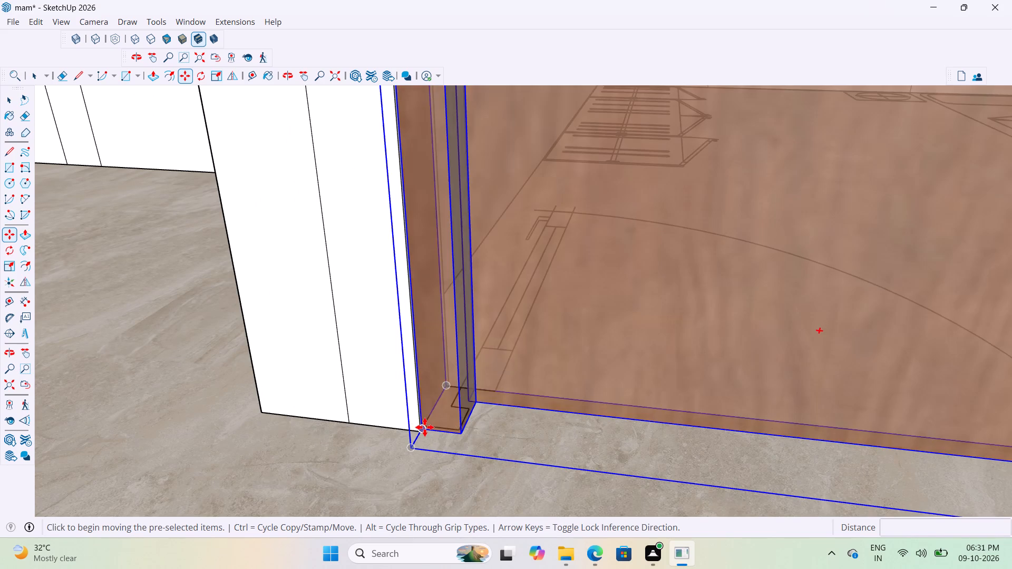
left_click(425, 427)
scroll(469, 390, "down", 12)
scroll(409, 410, "down", 4)
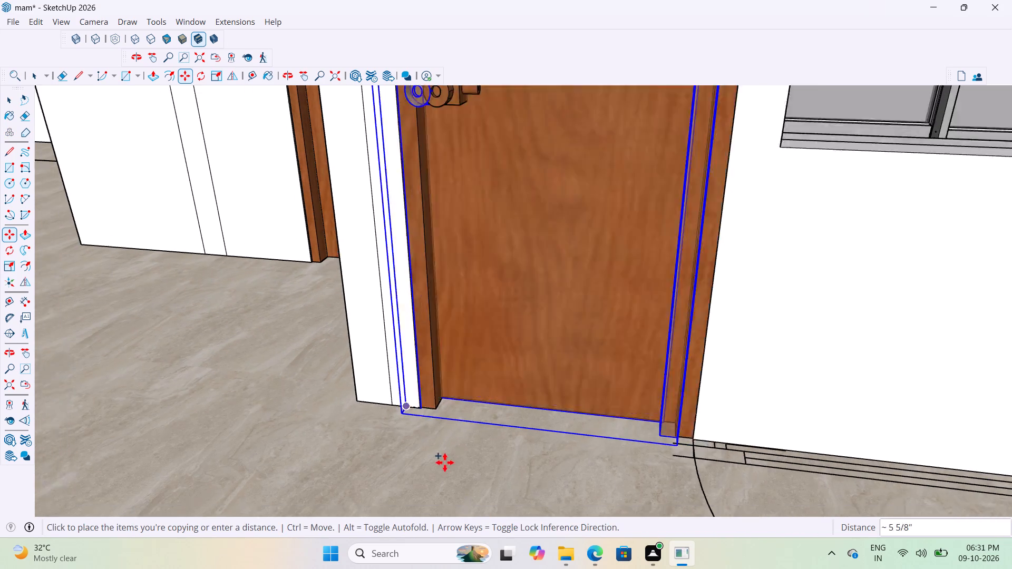
scroll(445, 463, "down", 20)
scroll(445, 463, "down", 8)
scroll(359, 444, "down", 6)
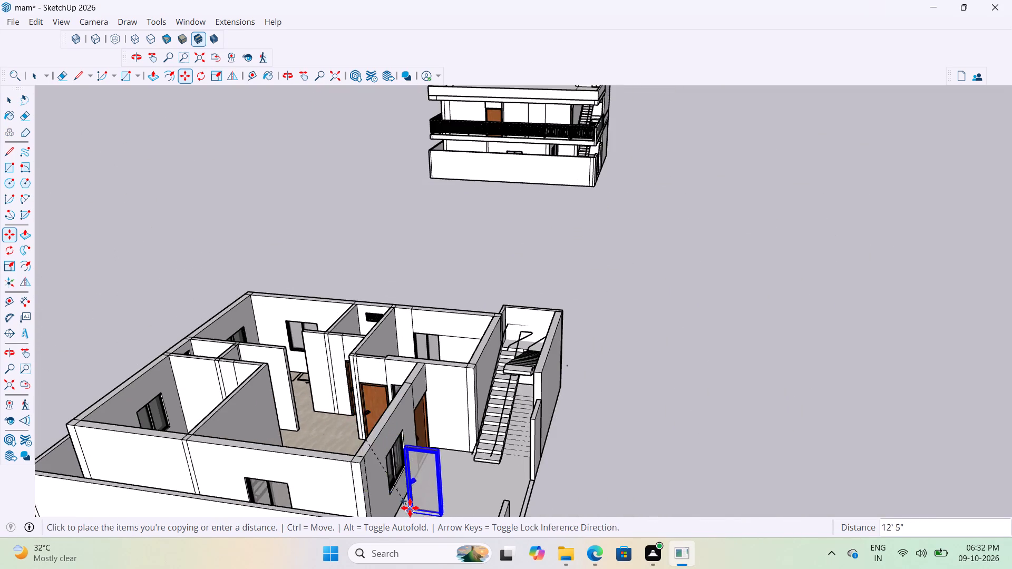
scroll(410, 508, "down", 12)
scroll(609, 148, "up", 2)
scroll(562, 128, "up", 11)
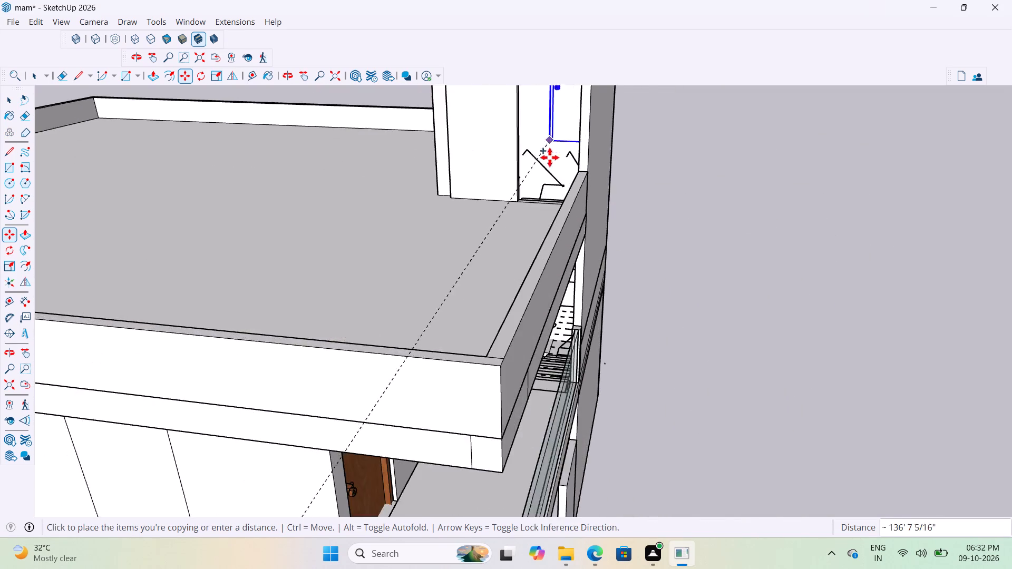
scroll(550, 158, "up", 12)
scroll(402, 365, "down", 5)
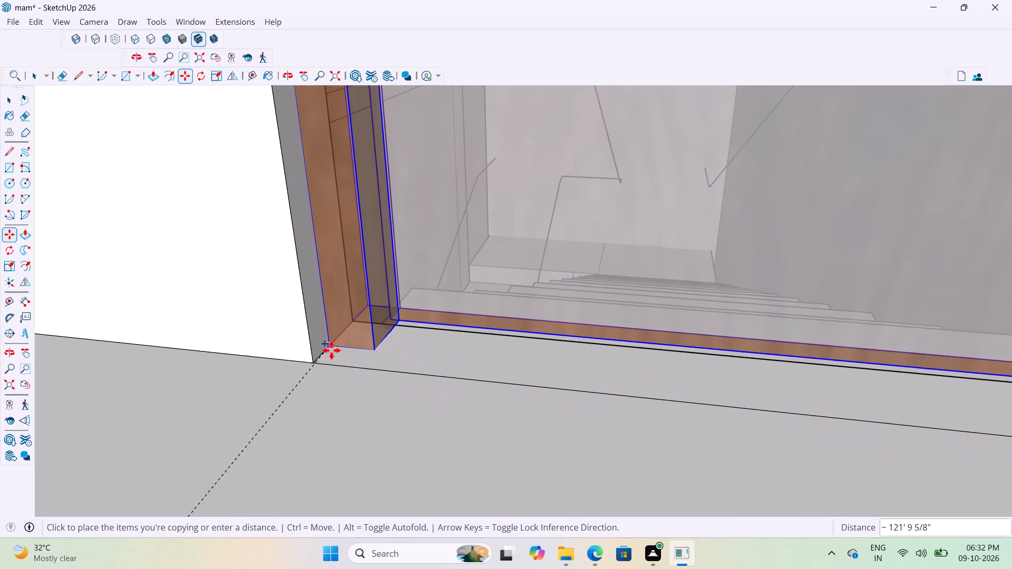
left_click(317, 361)
scroll(324, 372, "down", 16)
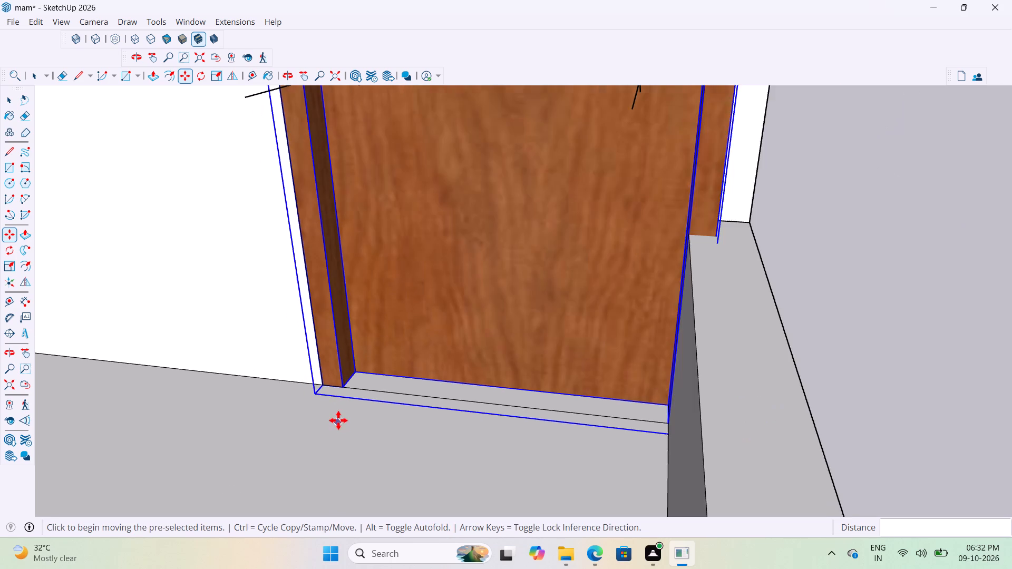
scroll(338, 420, "down", 11)
scroll(369, 450, "down", 11)
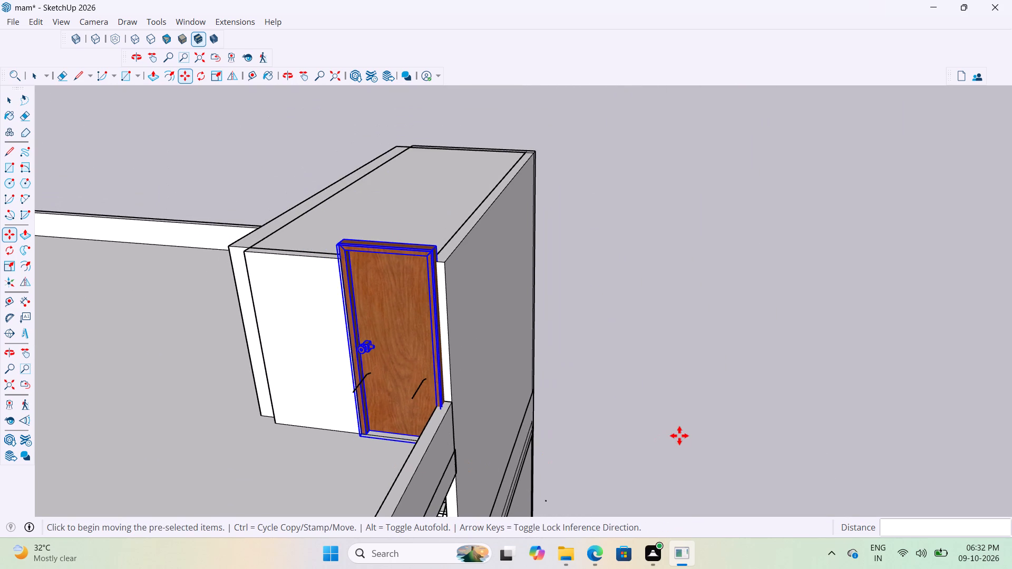
key("space")
left_click(682, 426)
Examine how the top of the copied door meets the stairwell cover slab and the side wall.
middle_click_drag(426, 268, 488, 284)
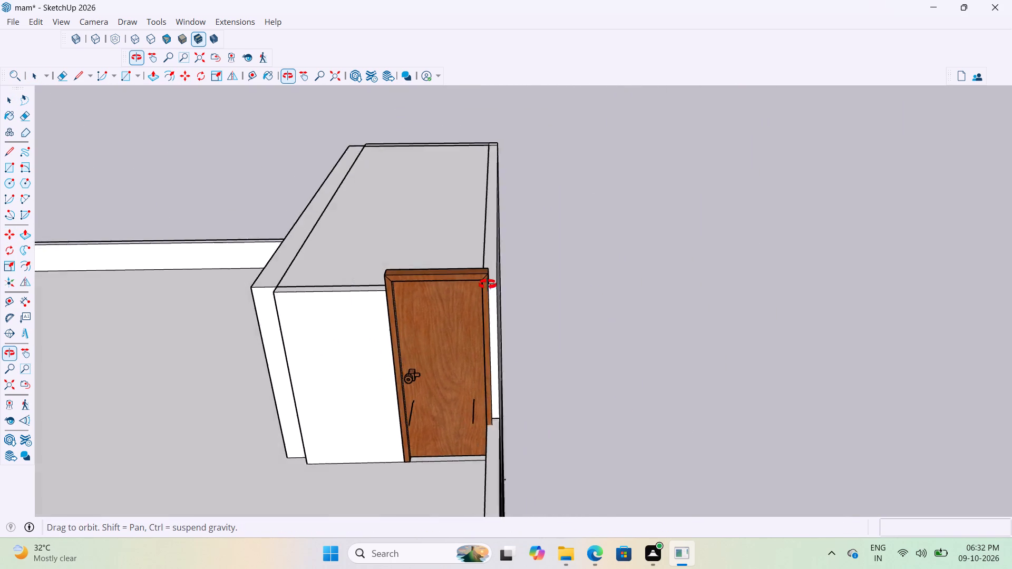
middle_click_drag(488, 284, 177, 282)
scroll(367, 139, "up", 3)
scroll(416, 242, "up", 1)
middle_click_drag(422, 251, 326, 290)
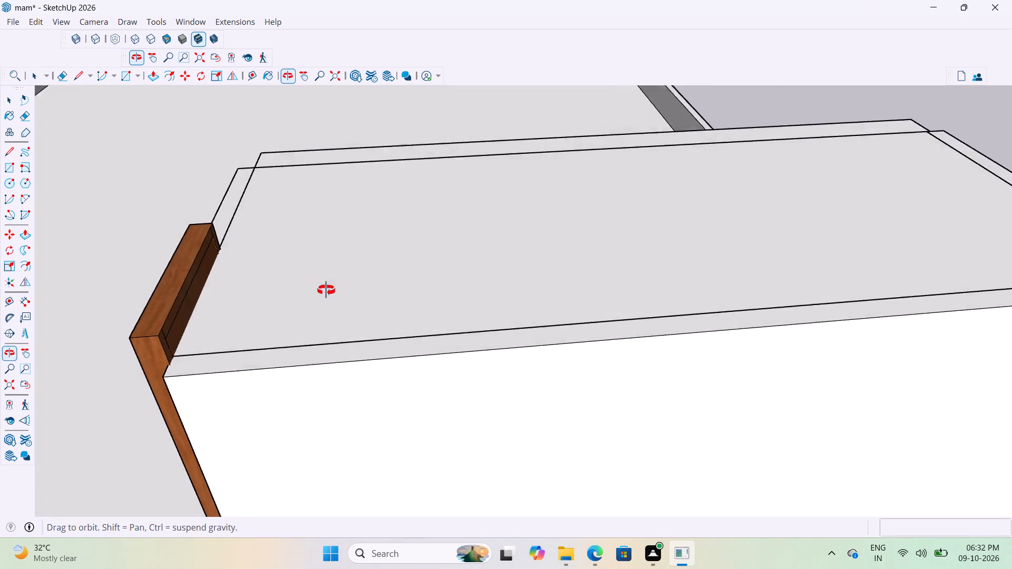
middle_click_drag(326, 290, 264, 296)
scroll(115, 292, "down", 4)
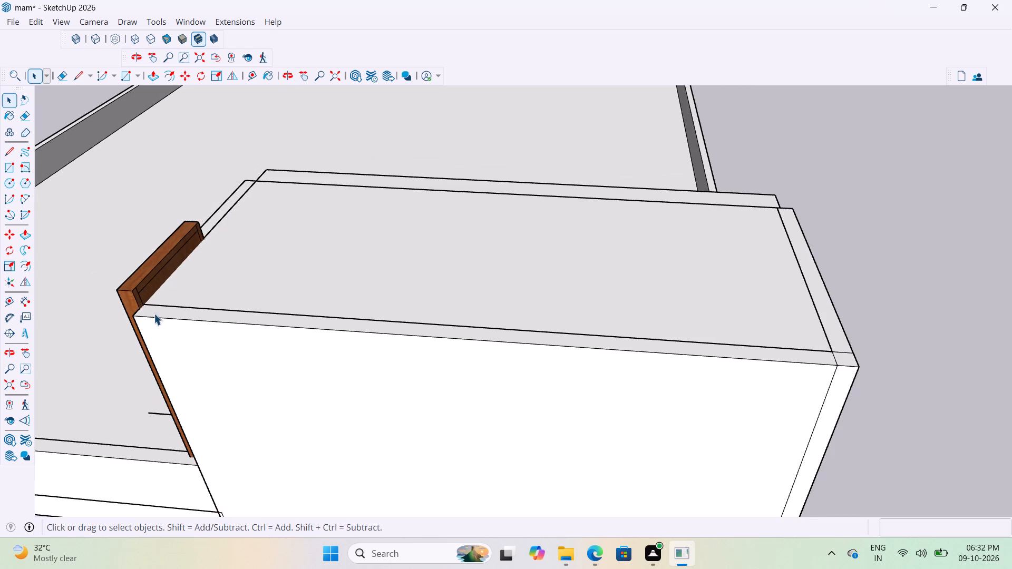
scroll(182, 306, "up", 8)
middle_click_drag(188, 300, 499, 231)
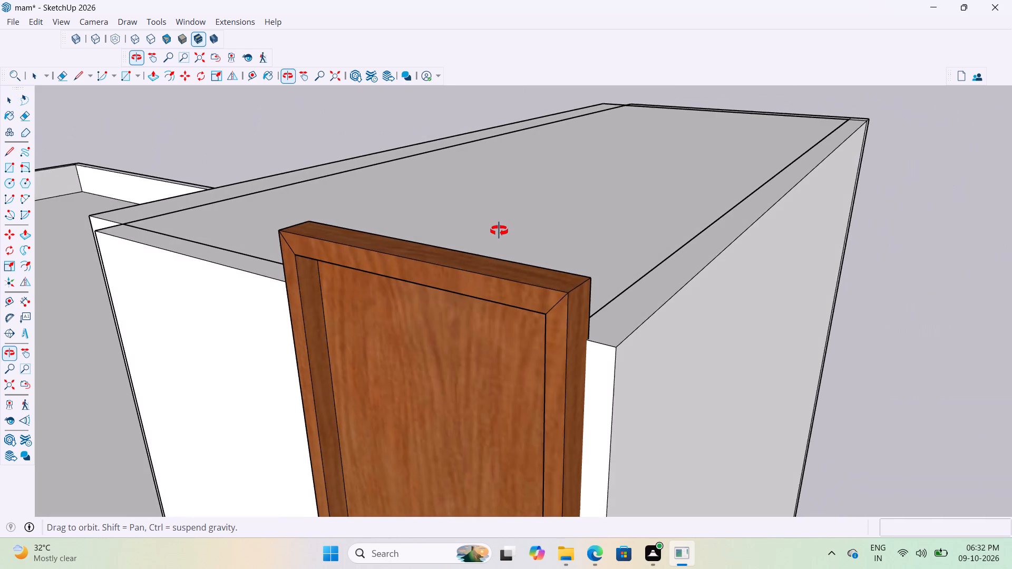
middle_click_drag(499, 231, 130, 284)
scroll(170, 304, "down", 13)
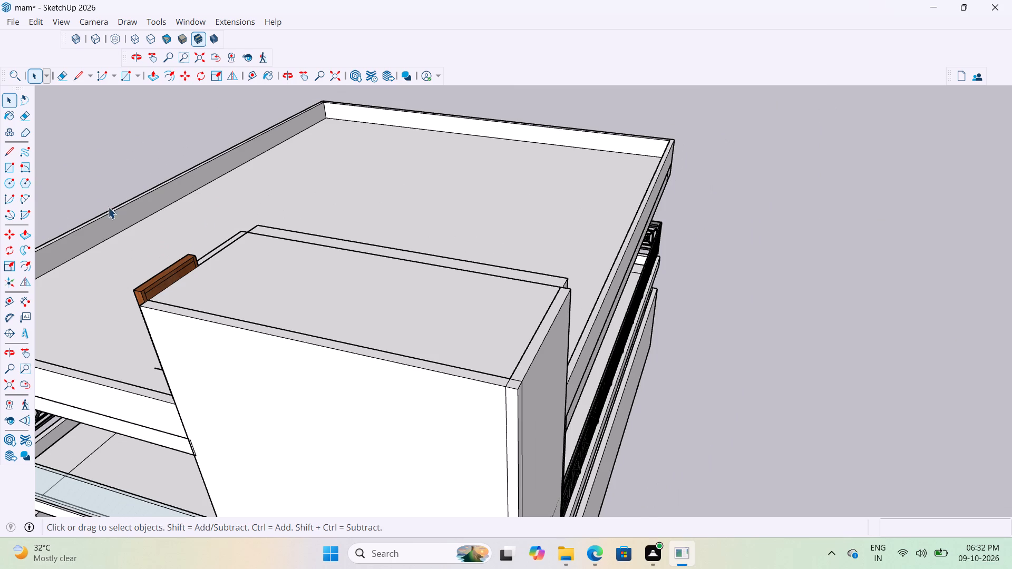
Inside its nested group, raise the top of the stairwell's outer long side wall by 1' above the cover slab.
scroll(193, 246, "up", 2)
scroll(203, 304, "up", 4)
middle_click_drag(219, 361, 244, 380)
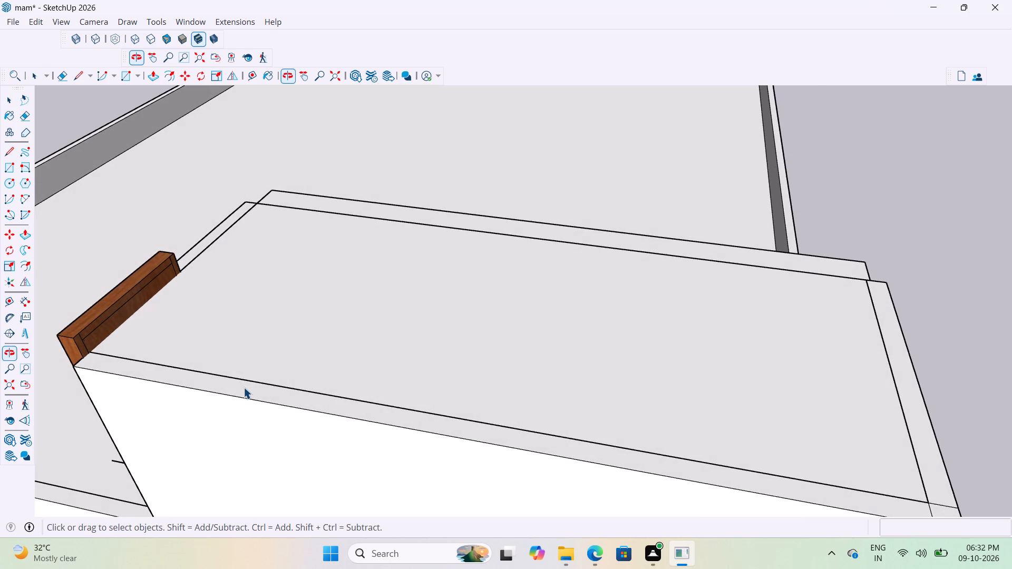
double_click(244, 387)
scroll(247, 385, "up", 3)
middle_click_drag(253, 401, 260, 411)
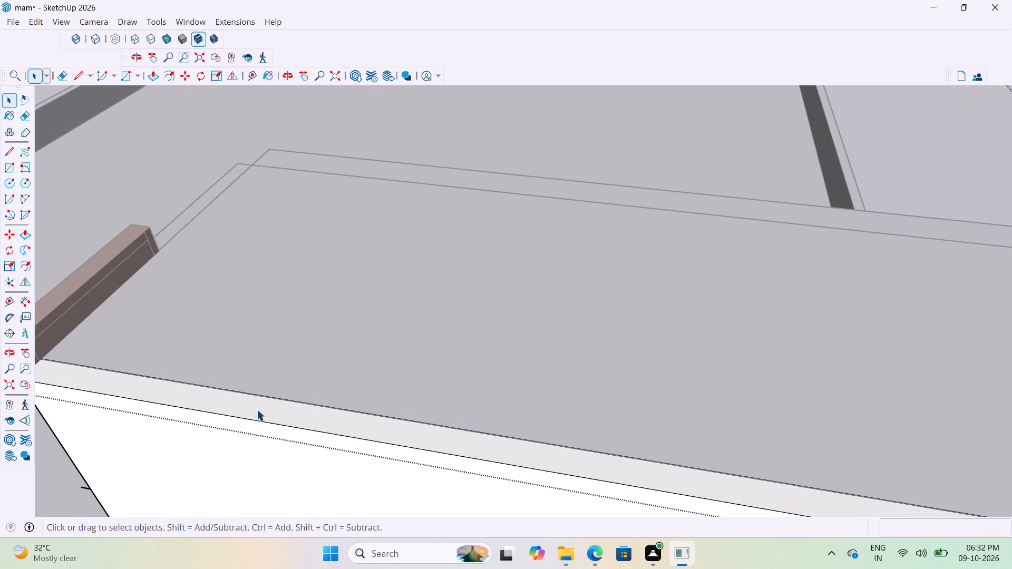
key("p")
middle_click_drag(283, 418, 313, 444)
double_click(303, 450)
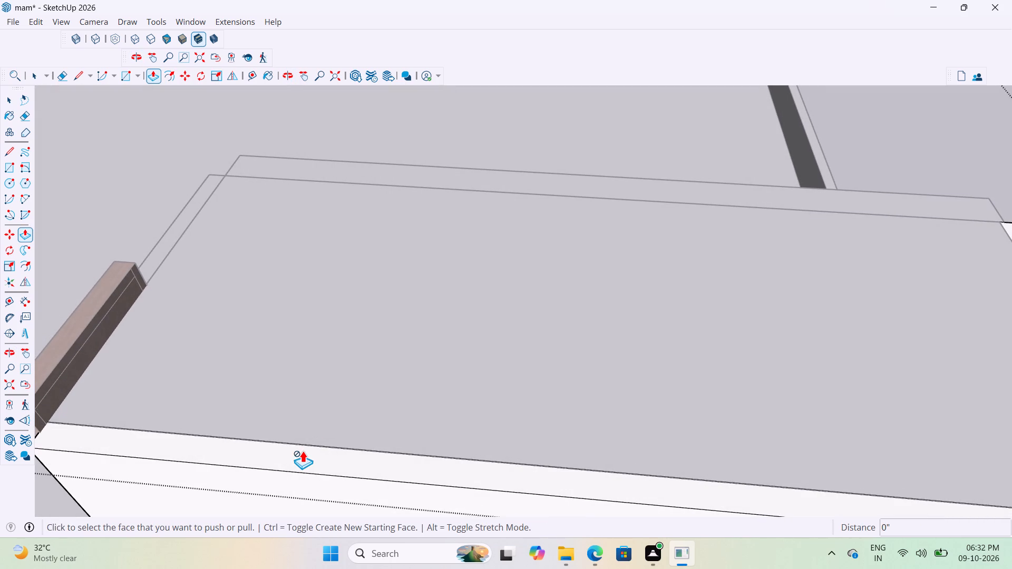
scroll(258, 386, "down", 9)
key("space")
double_click(303, 419)
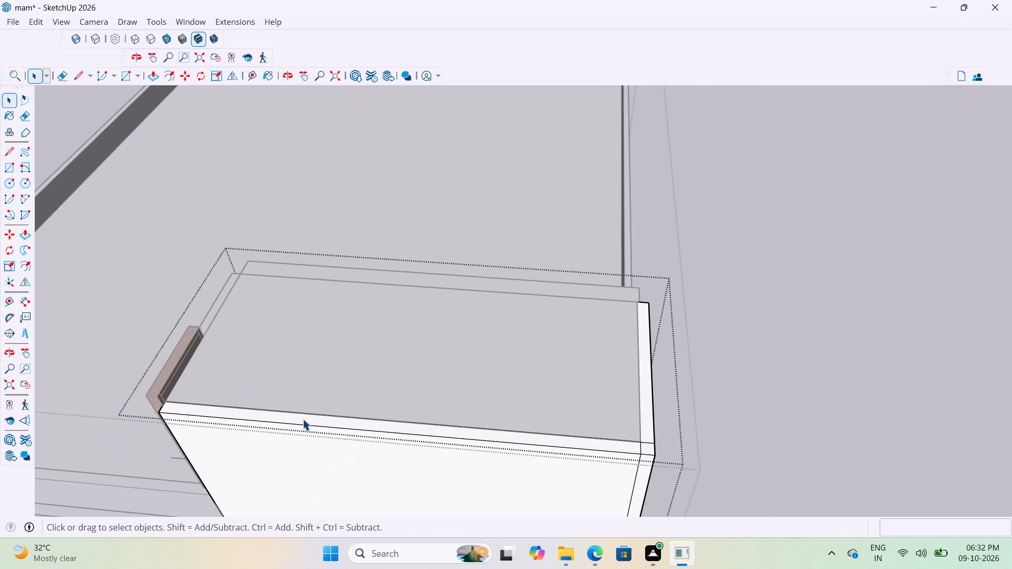
scroll(303, 419, "up", 3)
left_click(303, 419)
key("p")
left_click(304, 419)
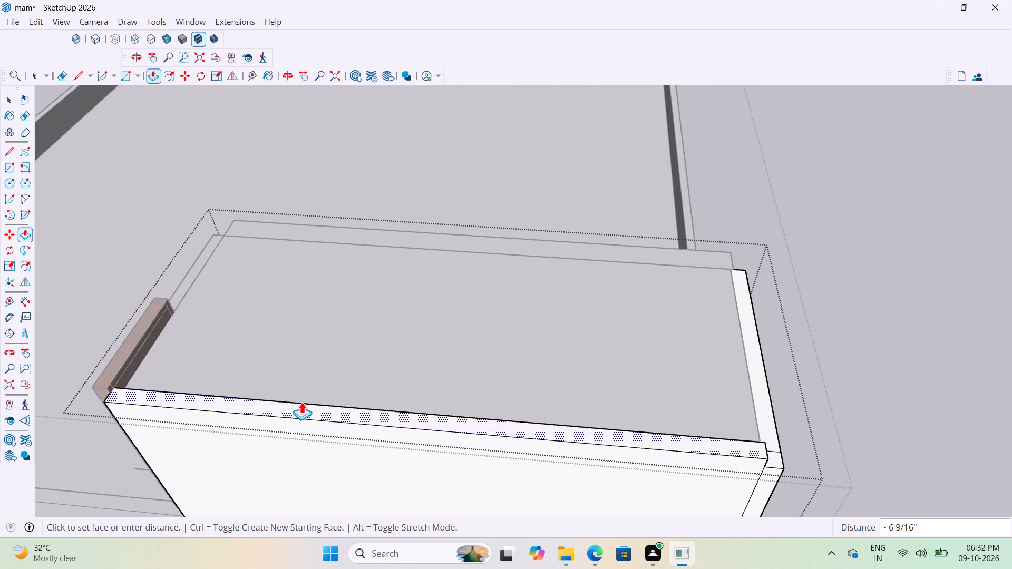
scroll(306, 385, "down", 5)
middle_click_drag(307, 380, 318, 324)
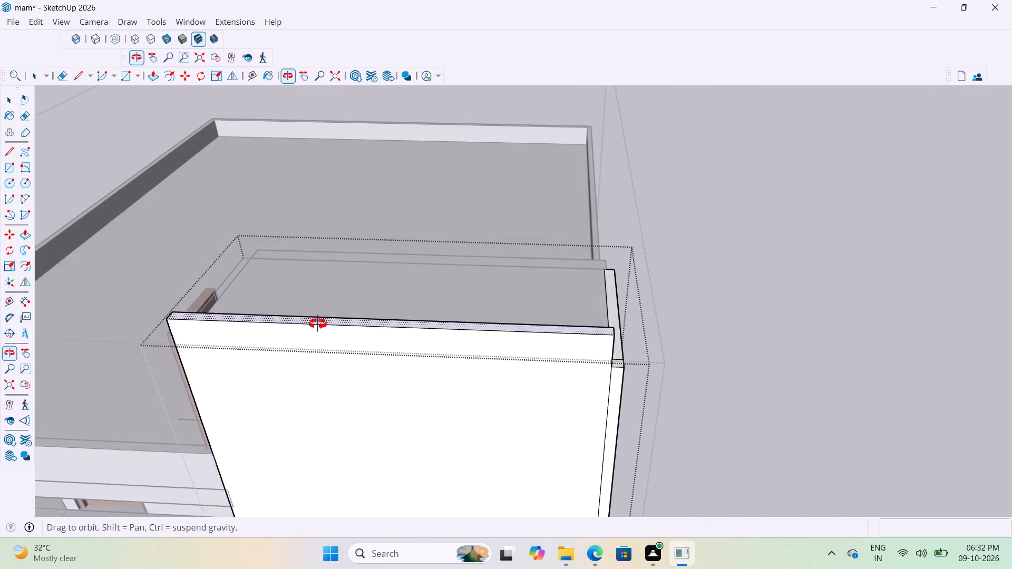
middle_click_drag(318, 324, 320, 315)
type("1'")
key("Return")
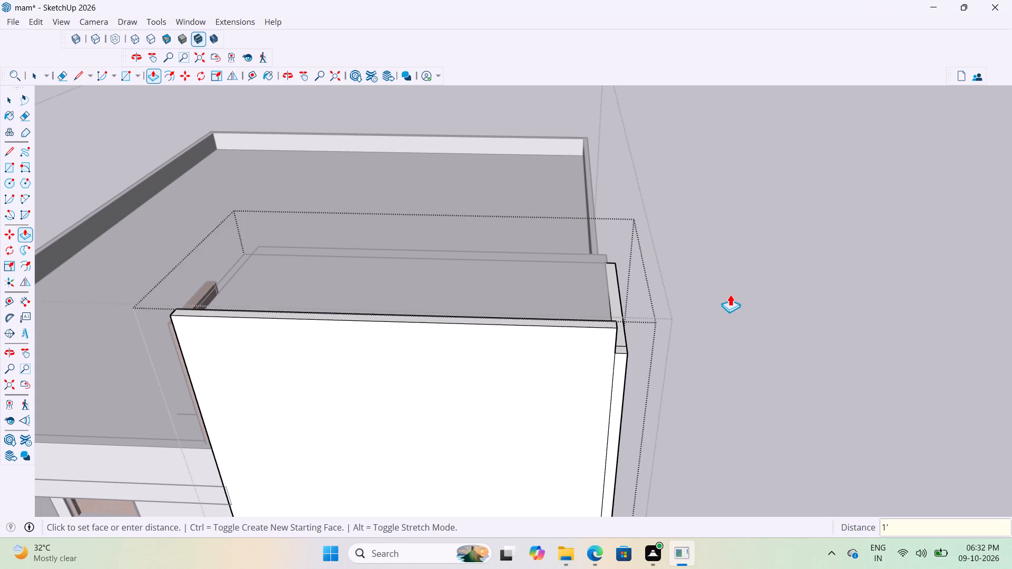
Raise the top of the stairwell's end wall opposite the door, including the corner, by the same 1'.
middle_click_drag(728, 294, 405, 323)
scroll(306, 267, "up", 3)
middle_click_drag(298, 278, 312, 291)
scroll(267, 328, "up", 3)
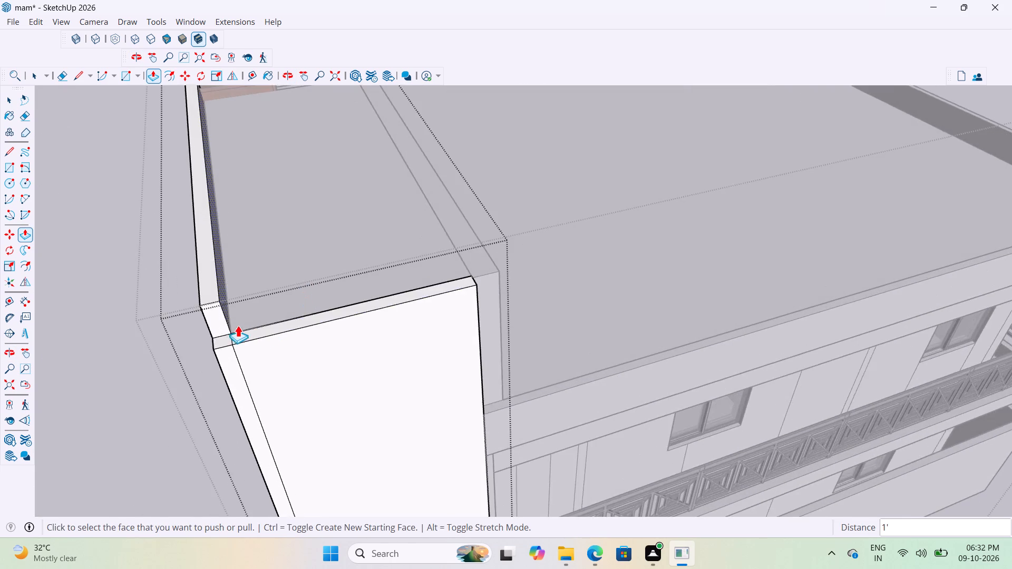
scroll(238, 325, "up", 2)
double_click(225, 339)
double_click(289, 325)
scroll(303, 348, "down", 3)
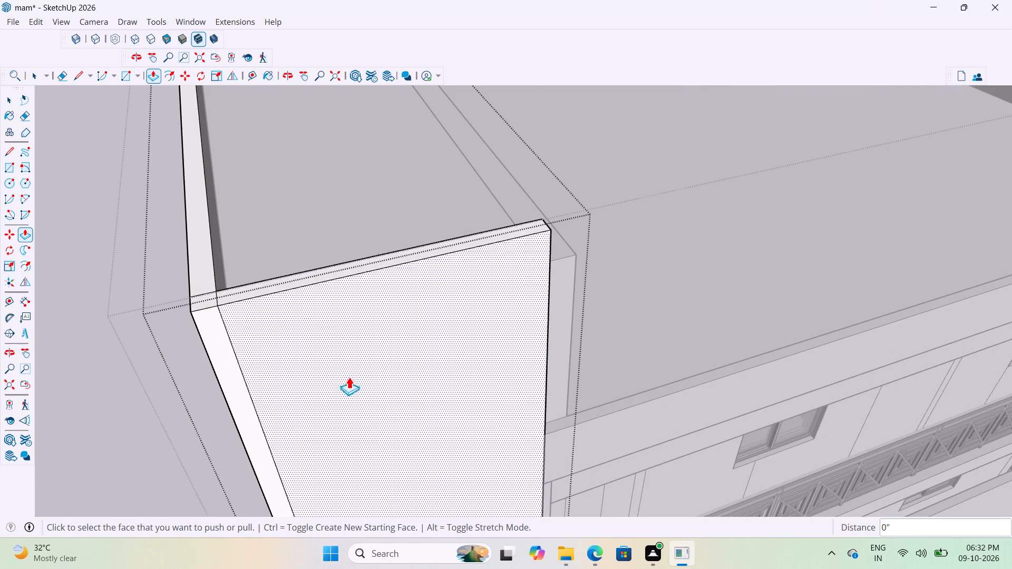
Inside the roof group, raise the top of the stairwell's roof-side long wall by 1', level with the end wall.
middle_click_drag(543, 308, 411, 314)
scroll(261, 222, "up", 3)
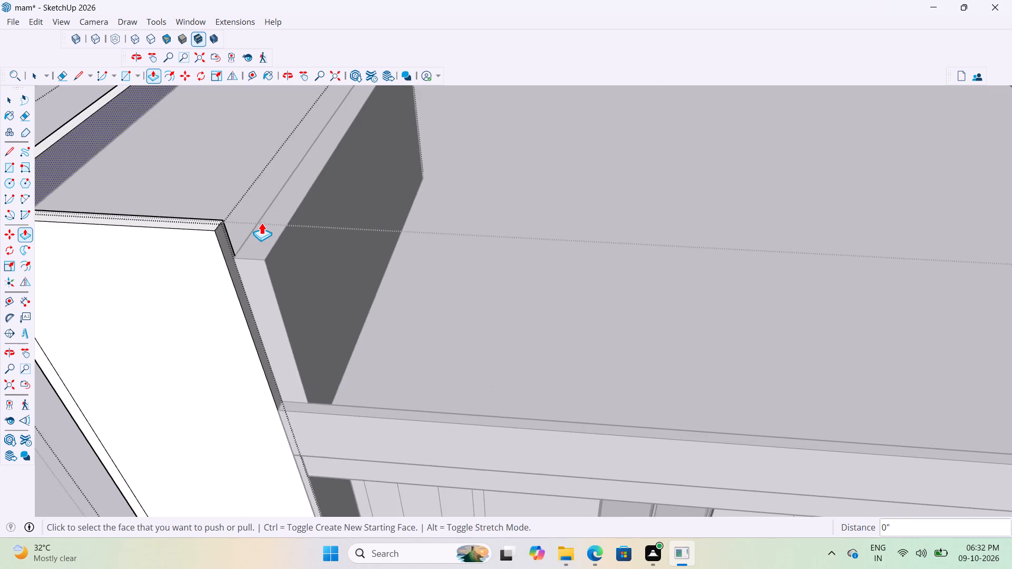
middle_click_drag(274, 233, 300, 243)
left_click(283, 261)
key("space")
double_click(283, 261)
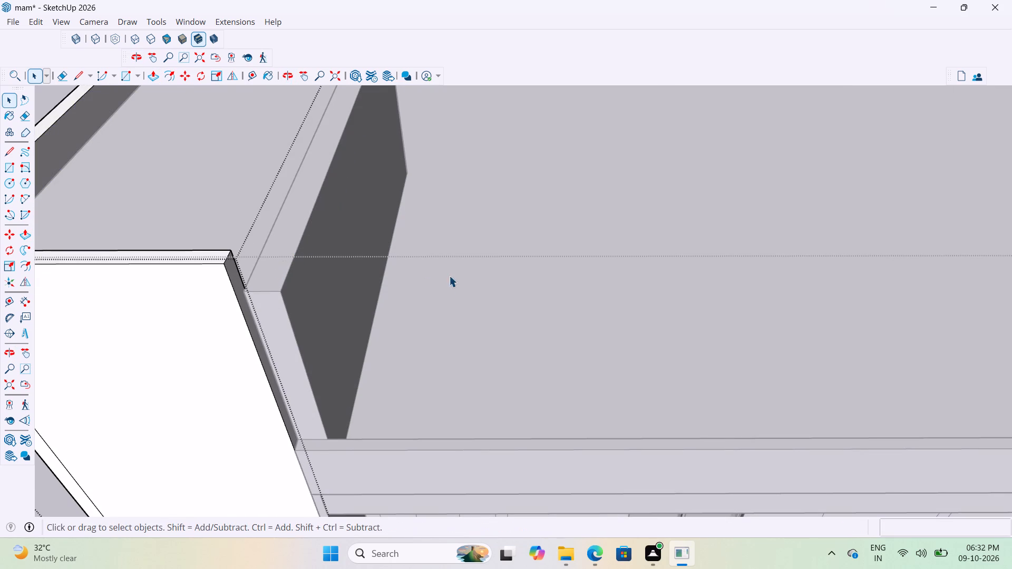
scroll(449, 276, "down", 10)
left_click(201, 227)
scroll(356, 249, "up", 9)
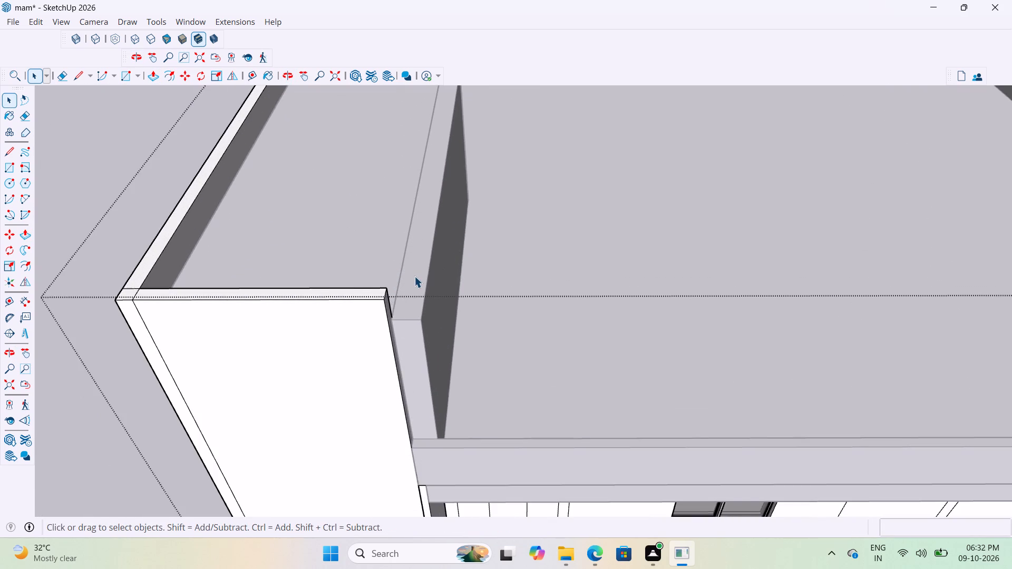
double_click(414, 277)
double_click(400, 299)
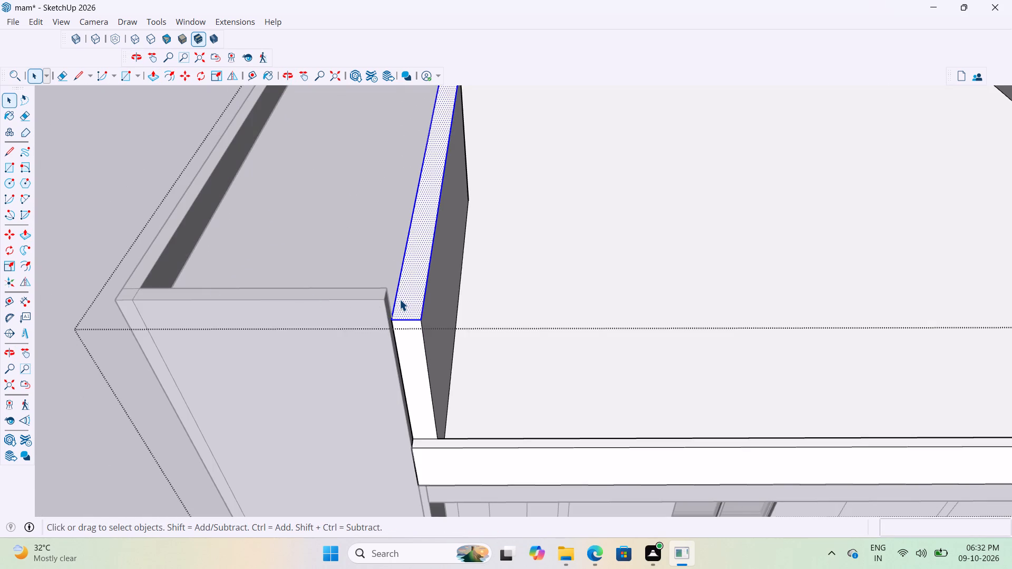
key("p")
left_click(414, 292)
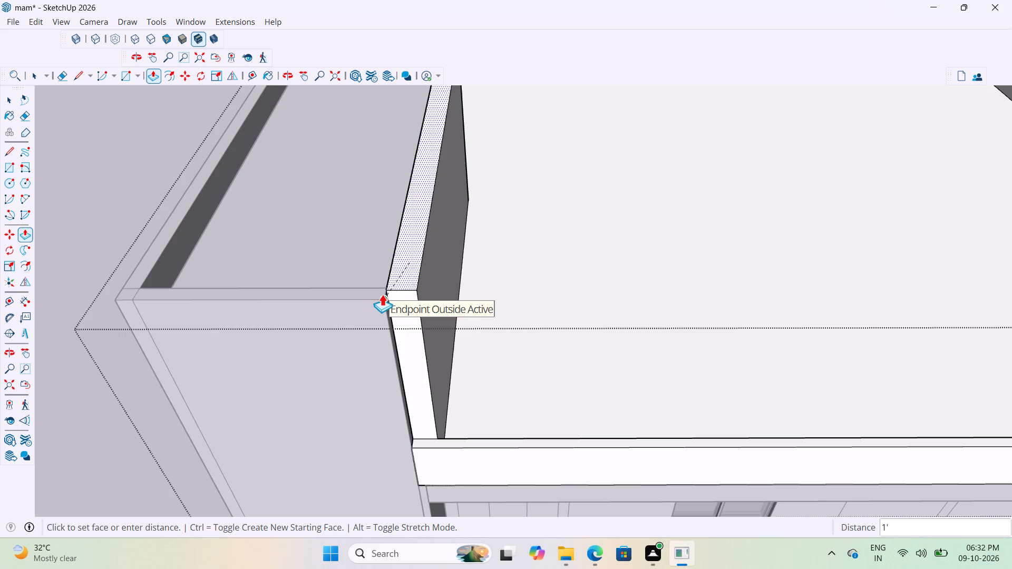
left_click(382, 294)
Examine the roof-side long wall and front wall from the door side, and leave the roof group.
scroll(408, 298, "down", 10)
middle_click_drag(397, 277, 715, 290)
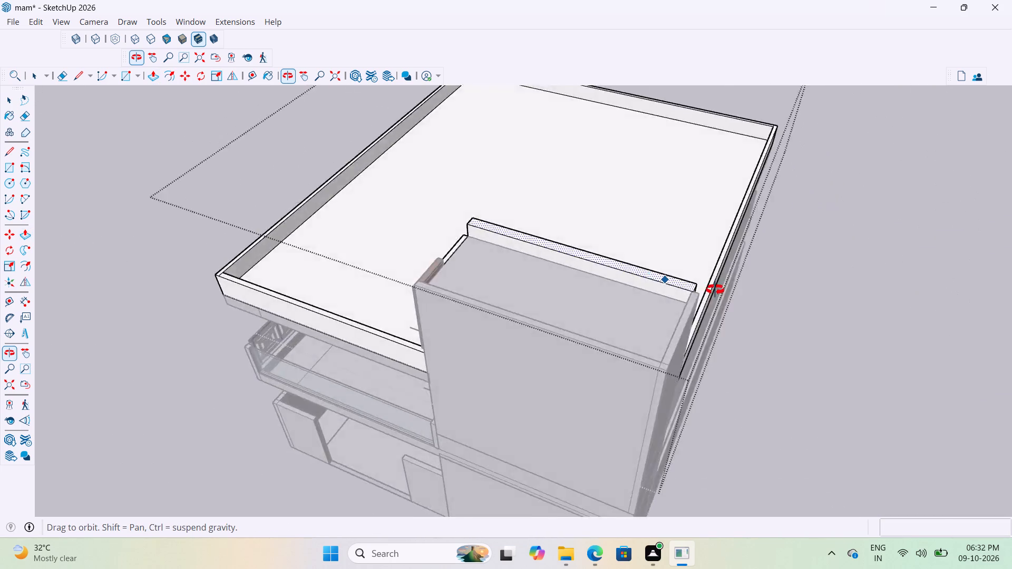
middle_click_drag(715, 290, 929, 292)
scroll(711, 250, "up", 3)
scroll(526, 244, "down", 5)
middle_click_drag(581, 294, 628, 239)
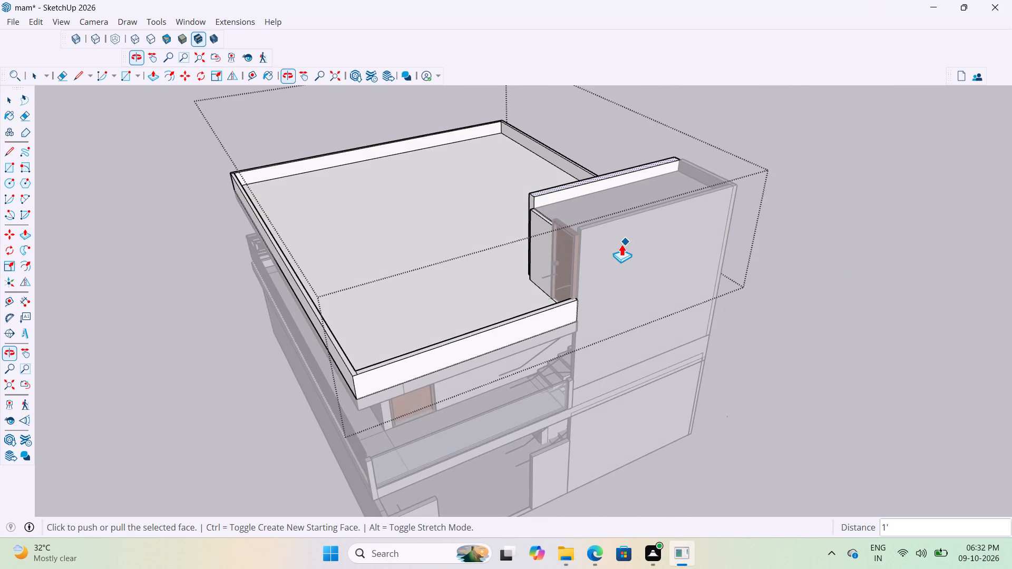
scroll(512, 196, "up", 10)
scroll(573, 250, "up", 3)
middle_click_drag(568, 237, 615, 231)
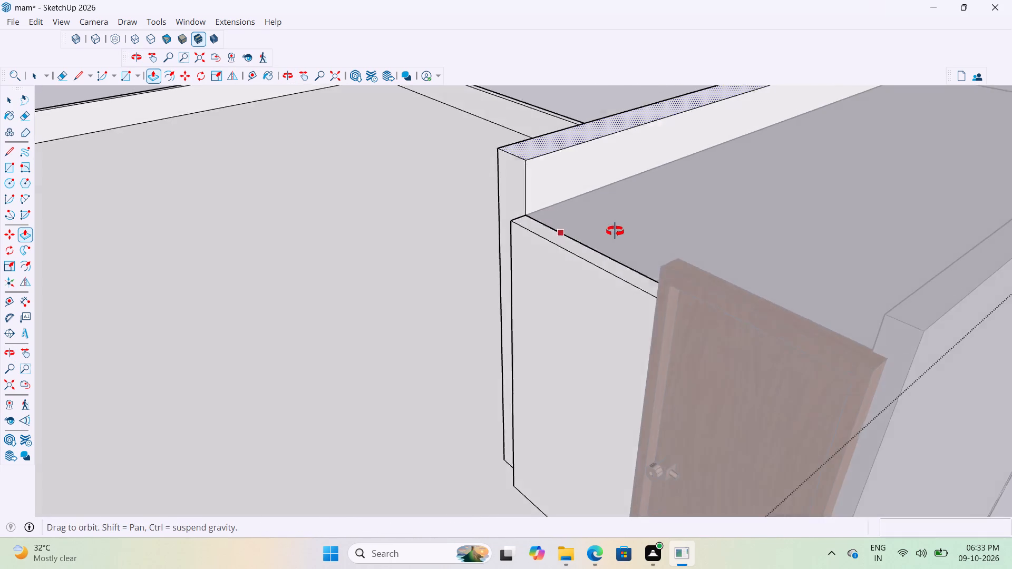
middle_click_drag(615, 231, 616, 231)
scroll(536, 224, "down", 4)
scroll(473, 229, "down", 11)
left_click_drag(473, 231, 431, 258)
key("space")
key("space")
left_click(817, 355)
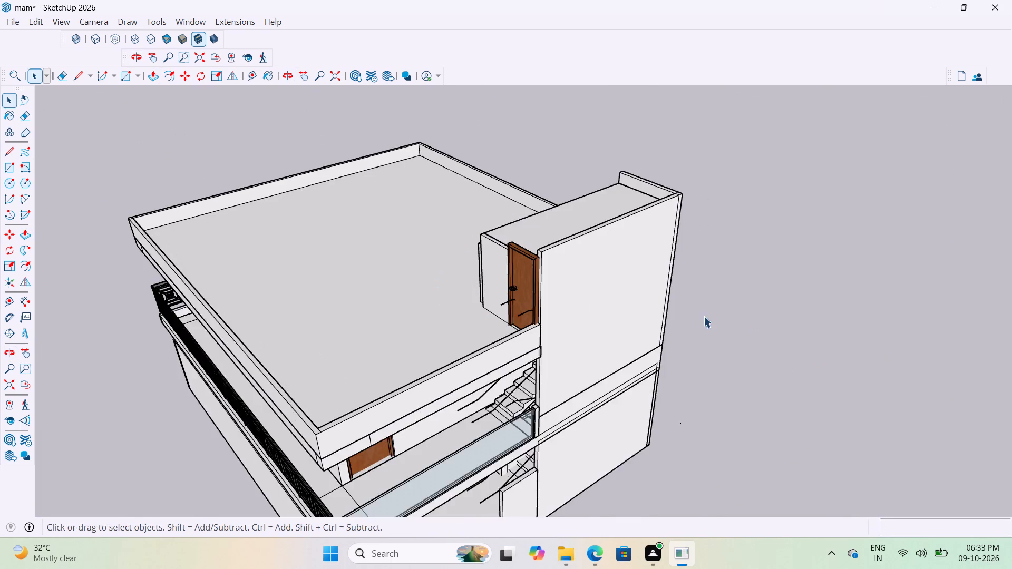
Inside the roof group, raise the top of the roof-side long wall by about 1' 1 5/8" to the front wall's top corner.
scroll(585, 299, "up", 7)
middle_click_drag(480, 267, 561, 265)
scroll(505, 321, "up", 3)
scroll(507, 367, "down", 4)
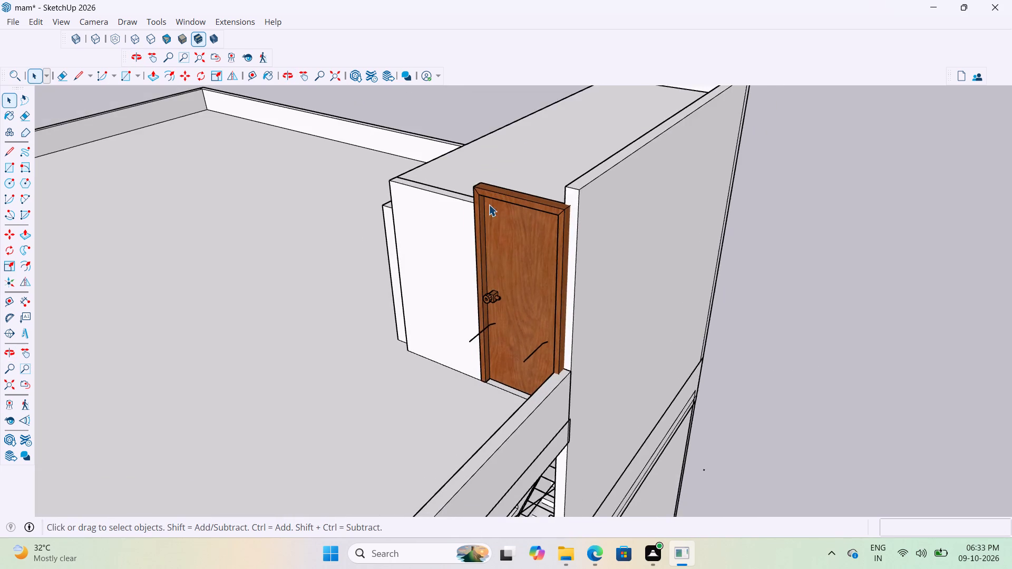
middle_click_drag(489, 204, 536, 228)
scroll(518, 263, "up", 5)
middle_click_drag(483, 258, 734, 290)
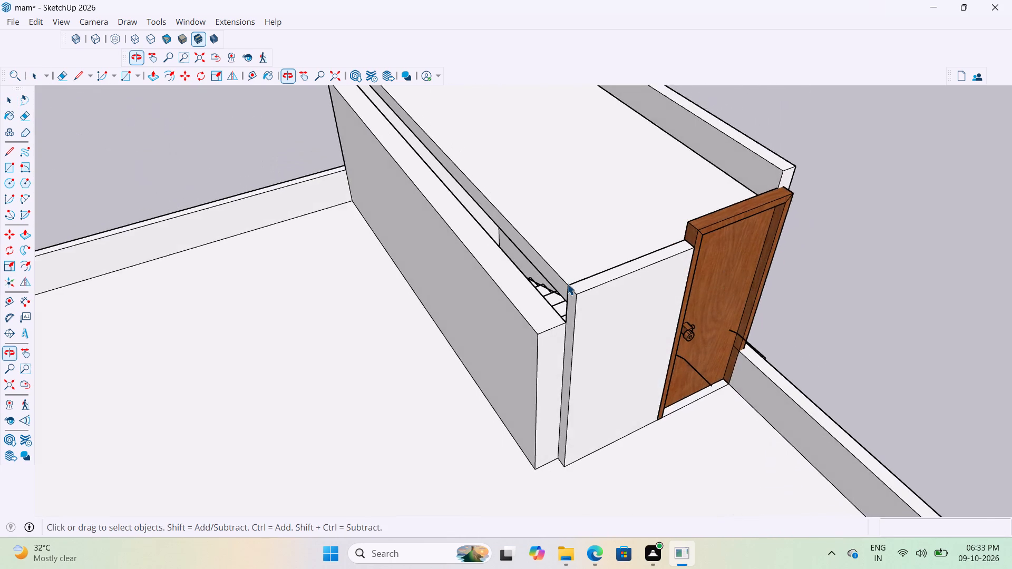
scroll(567, 283, "up", 5)
left_click(505, 333)
double_click(505, 333)
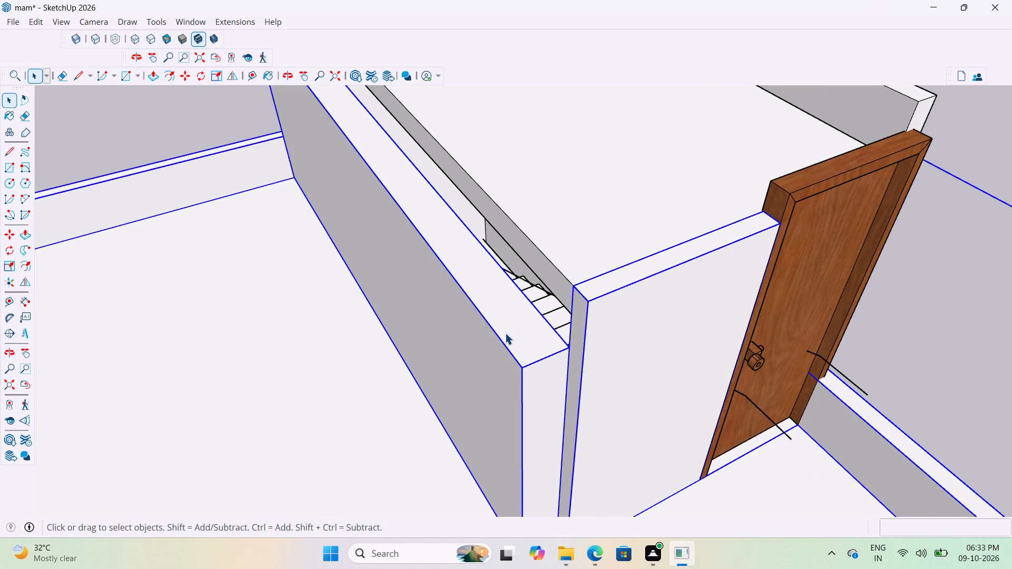
key("o")
key("p")
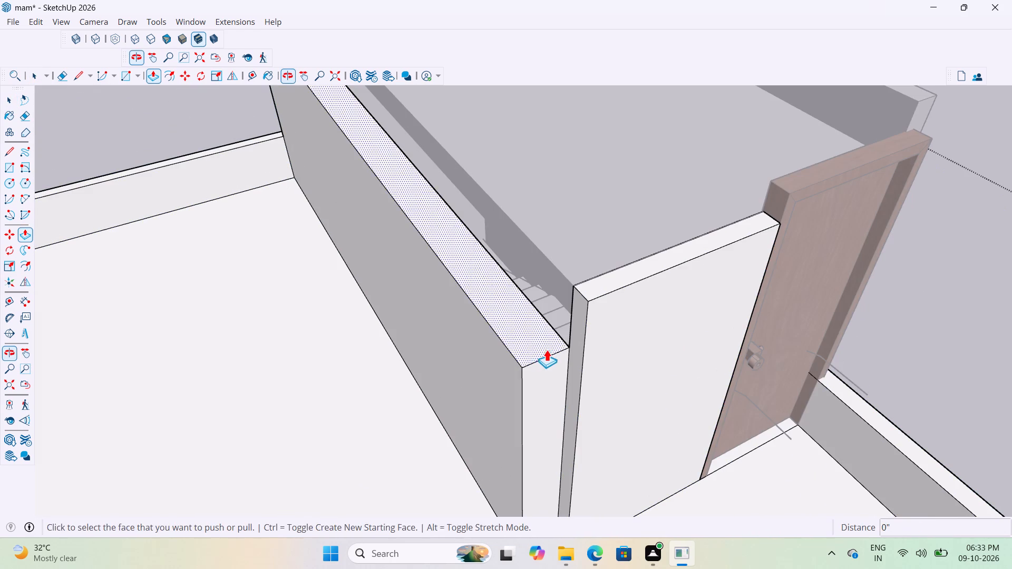
left_click(551, 348)
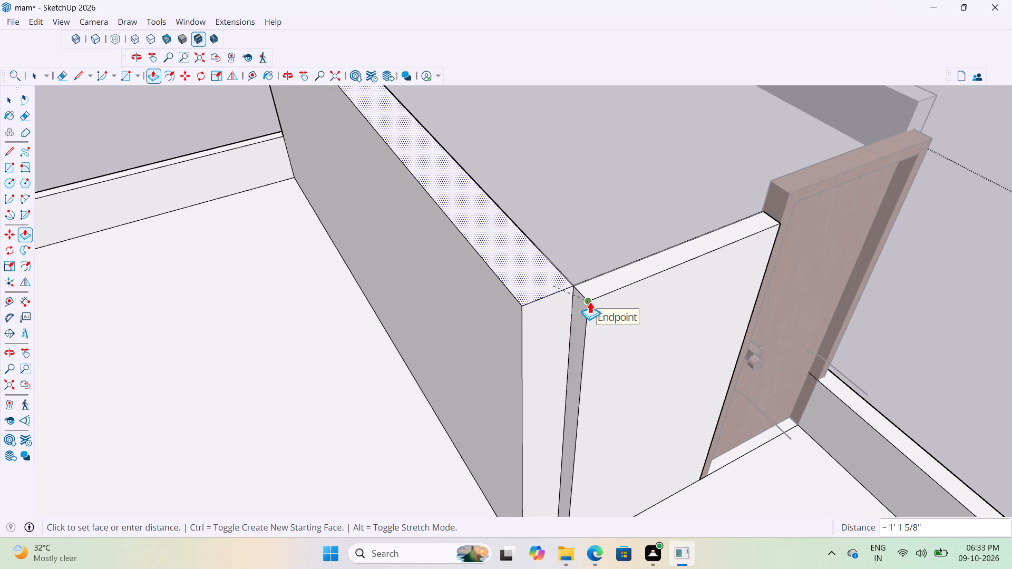
left_click(590, 301)
scroll(584, 335, "down", 11)
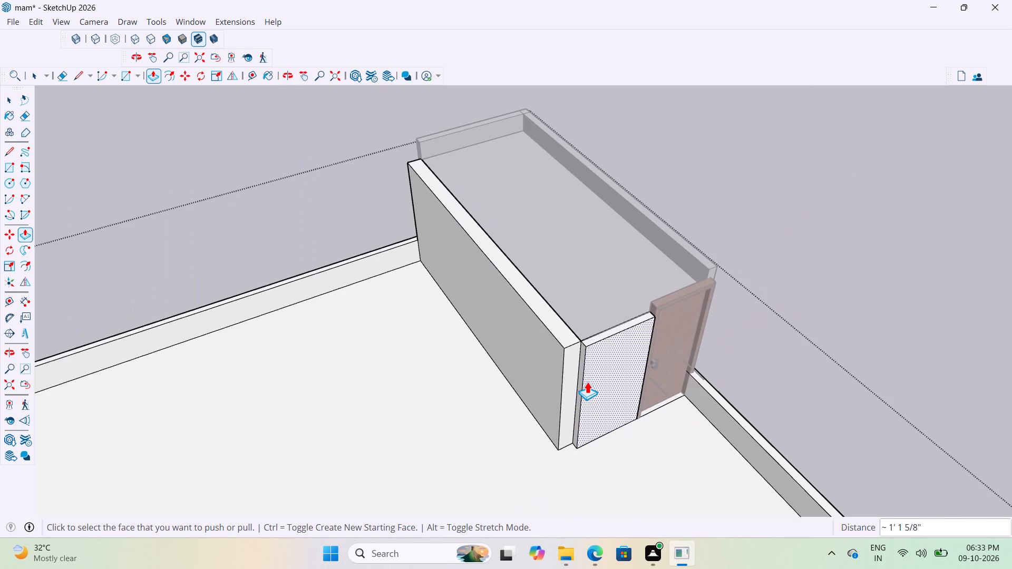
Examine the corner where the roof-side long wall meets the end wall and the roof parapet.
scroll(424, 125, "up", 7)
middle_click_drag(427, 171, 784, 187)
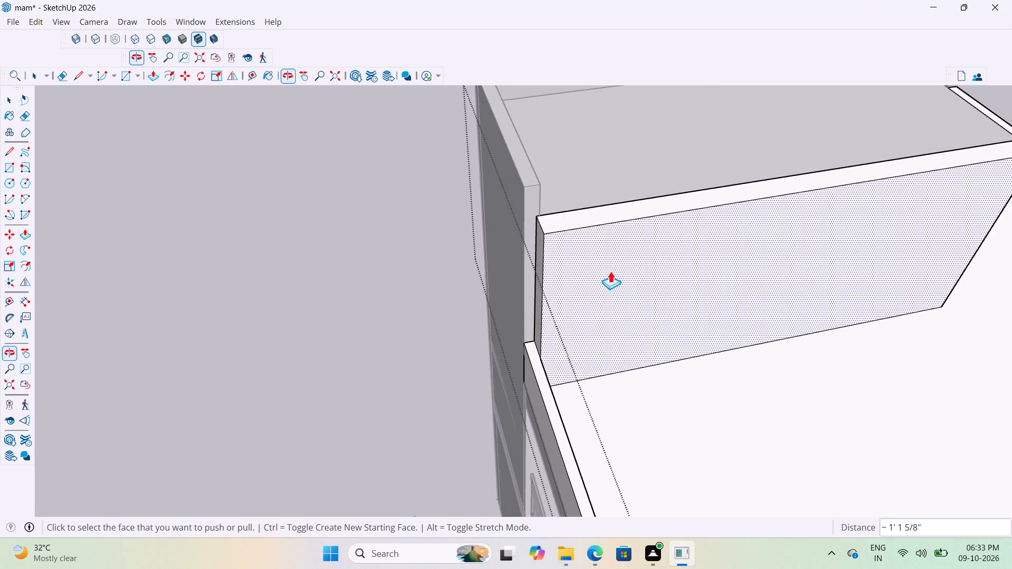
scroll(540, 334, "up", 3)
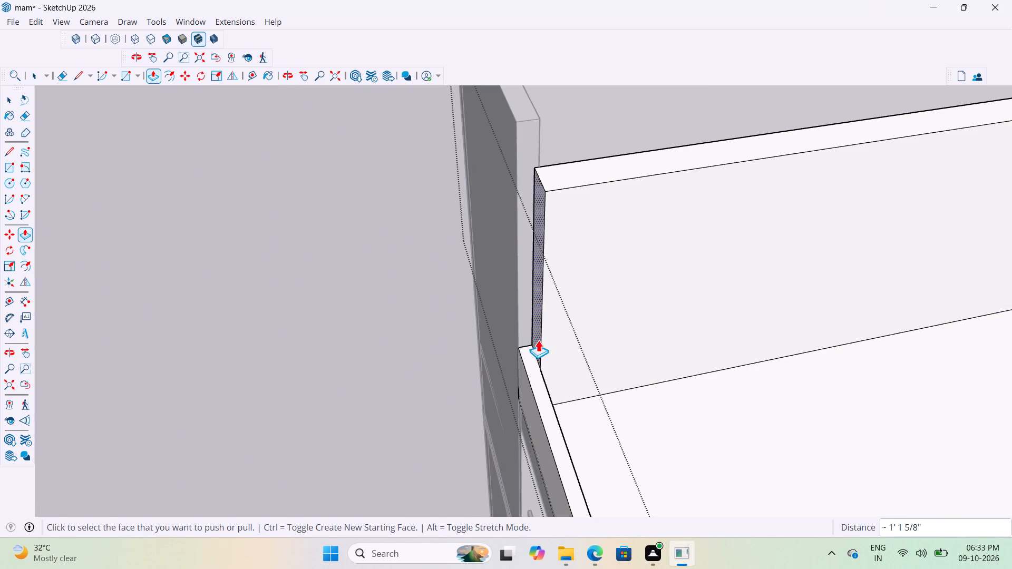
scroll(544, 366, "up", 1)
middle_click_drag(594, 357, 694, 336)
scroll(598, 336, "down", 3)
scroll(625, 351, "up", 3)
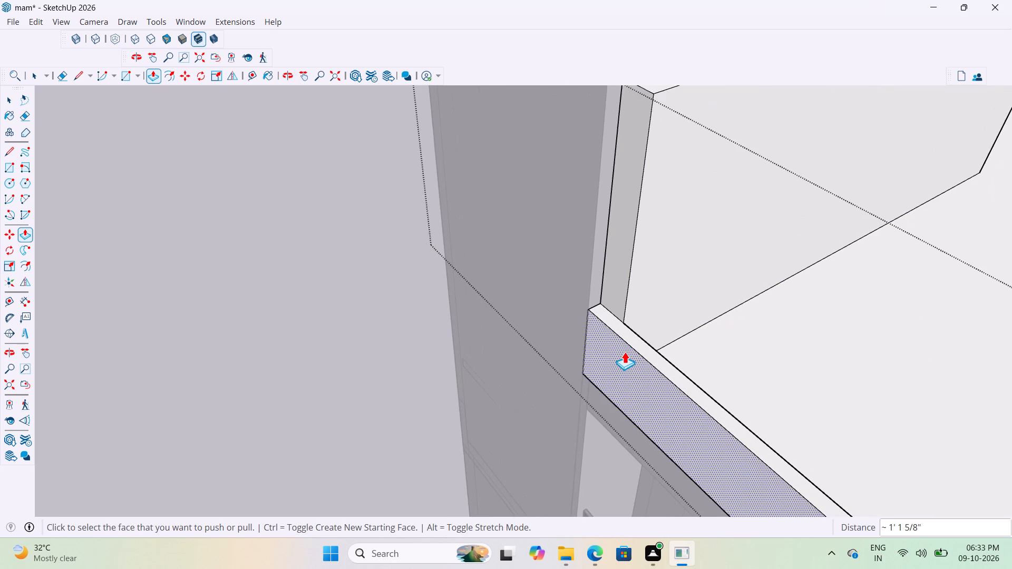
key("space")
scroll(350, 277, "down", 7)
left_click(303, 349)
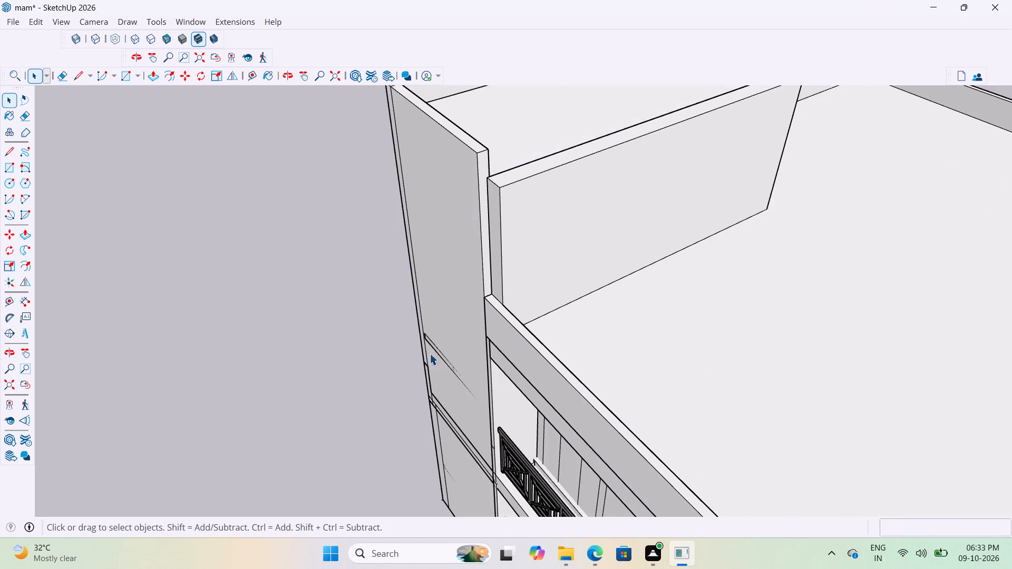
scroll(438, 328, "down", 4)
middle_click_drag(490, 342, 595, 330)
scroll(550, 296, "up", 6)
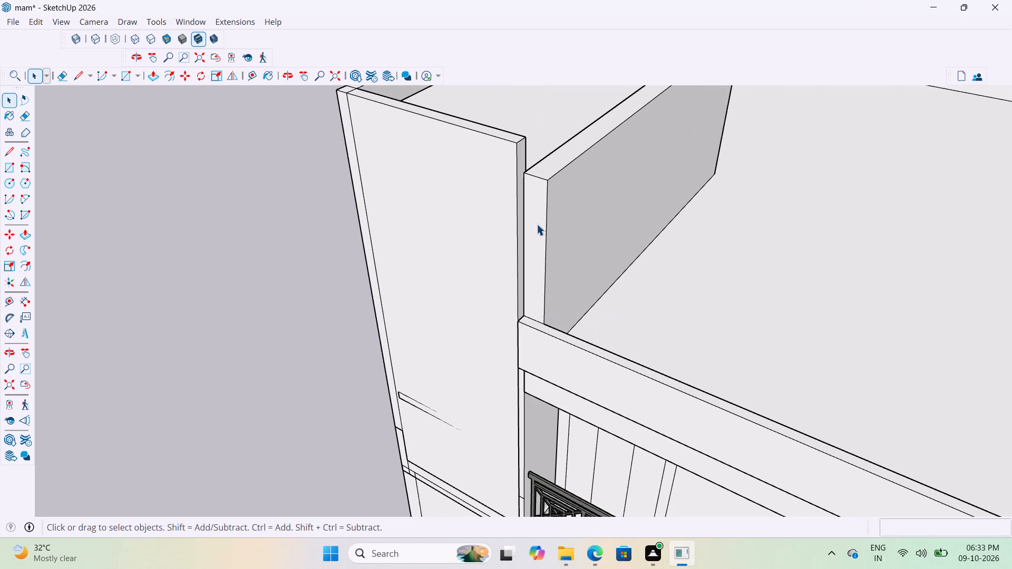
scroll(559, 316, "up", 3)
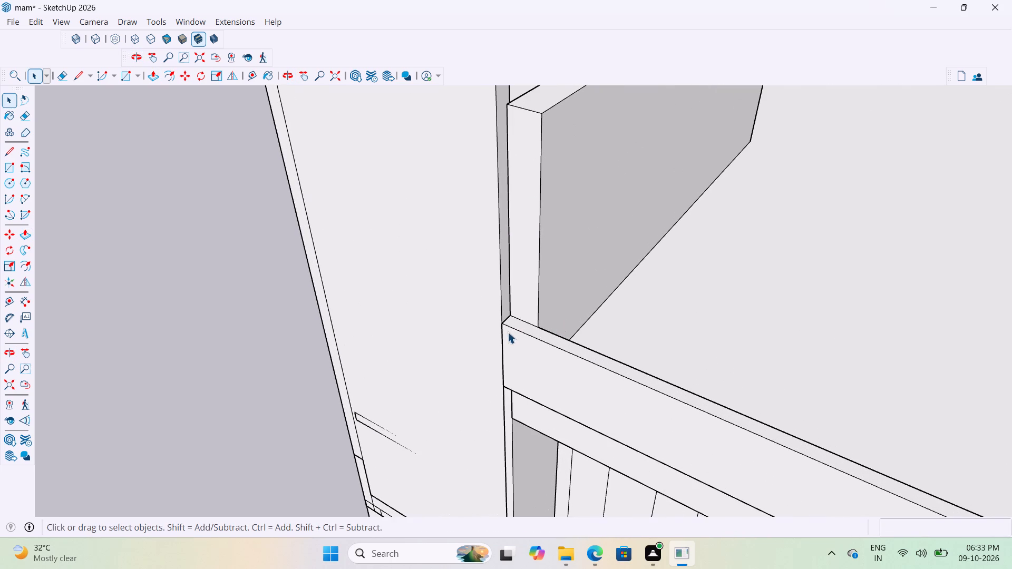
left_click(507, 334)
left_click(518, 343)
double_click(518, 343)
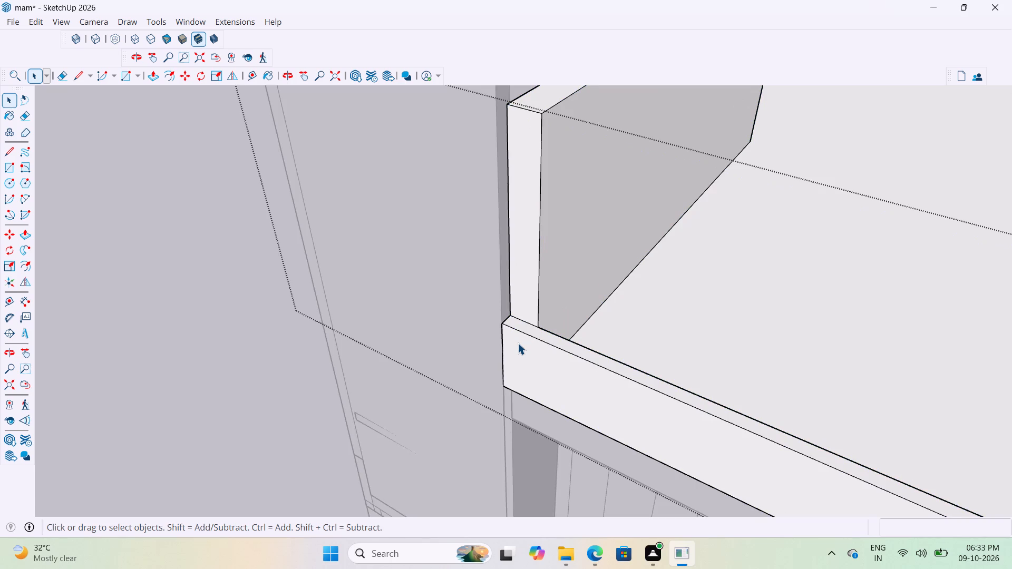
left_click(518, 343)
scroll(498, 356, "down", 9)
left_click(290, 399)
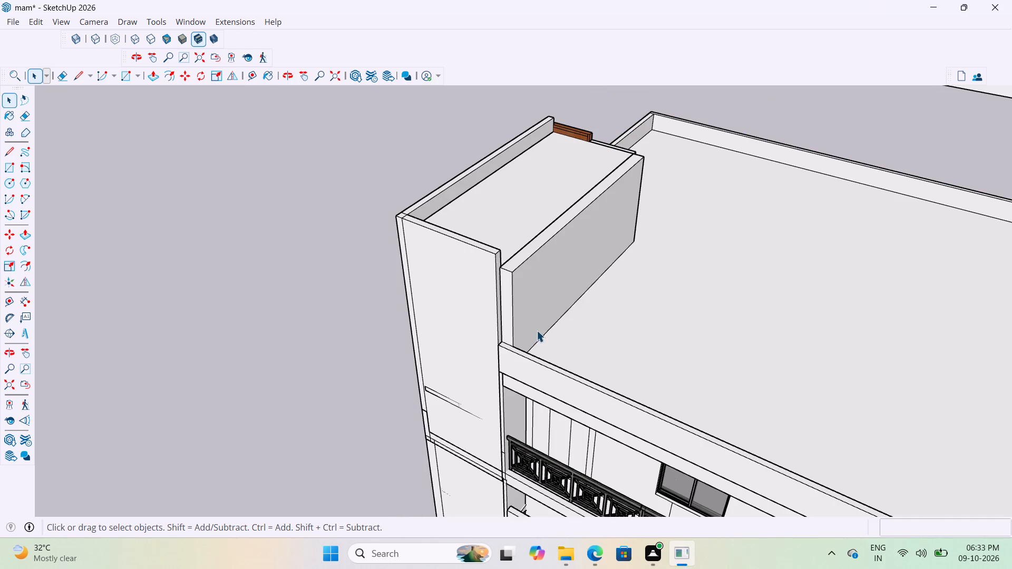
Raise the top of the stairwell's roof-side long wall by 1' to the end wall's top.
middle_click_drag(537, 330, 376, 304)
scroll(350, 190, "up", 9)
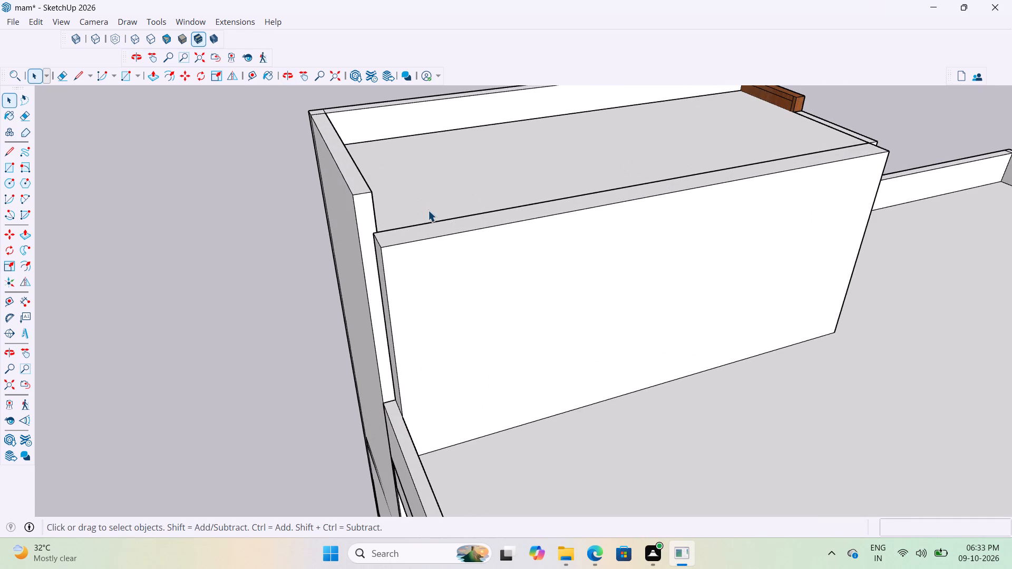
key("p")
key("space")
scroll(440, 227, "up", 2)
middle_click_drag(446, 242, 456, 301)
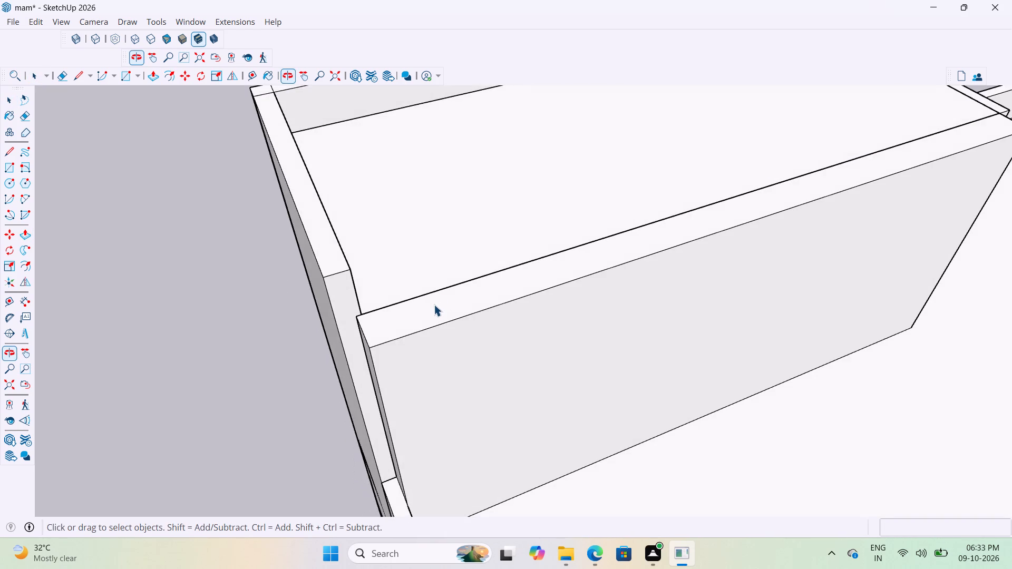
double_click(434, 305)
key("p")
left_click(426, 315)
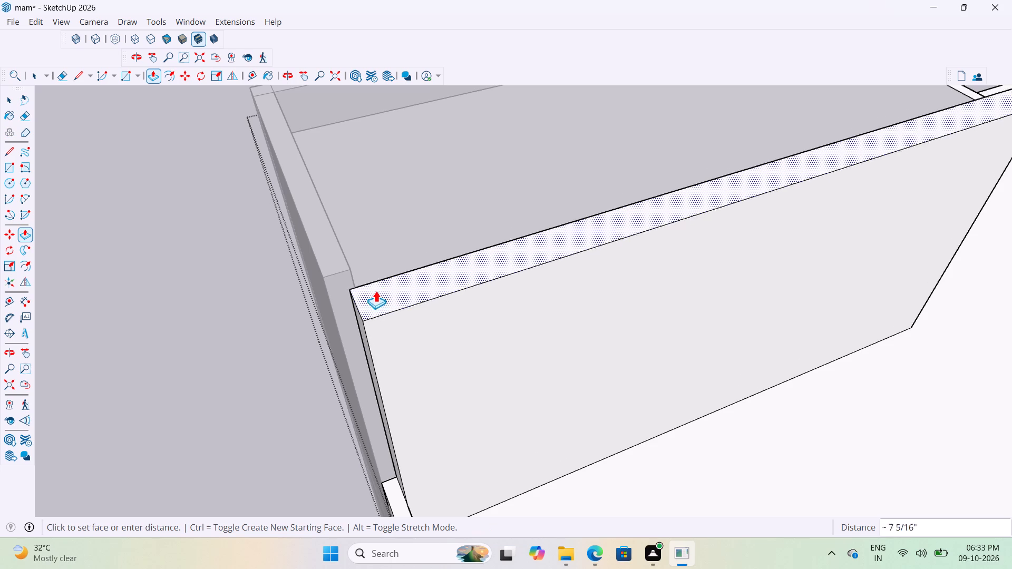
left_click(343, 274)
Raise the top of the front wall beside the door by 1', level with the long wall, and leave the group.
scroll(322, 347, "down", 9)
middle_click_drag(634, 312, 511, 288)
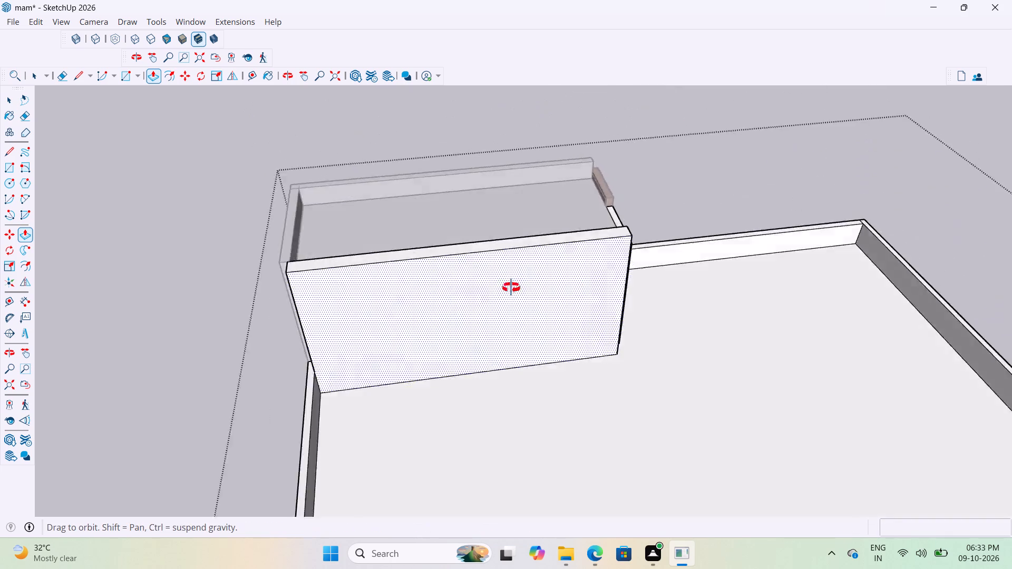
middle_click_drag(511, 288, 166, 285)
scroll(493, 207, "up", 10)
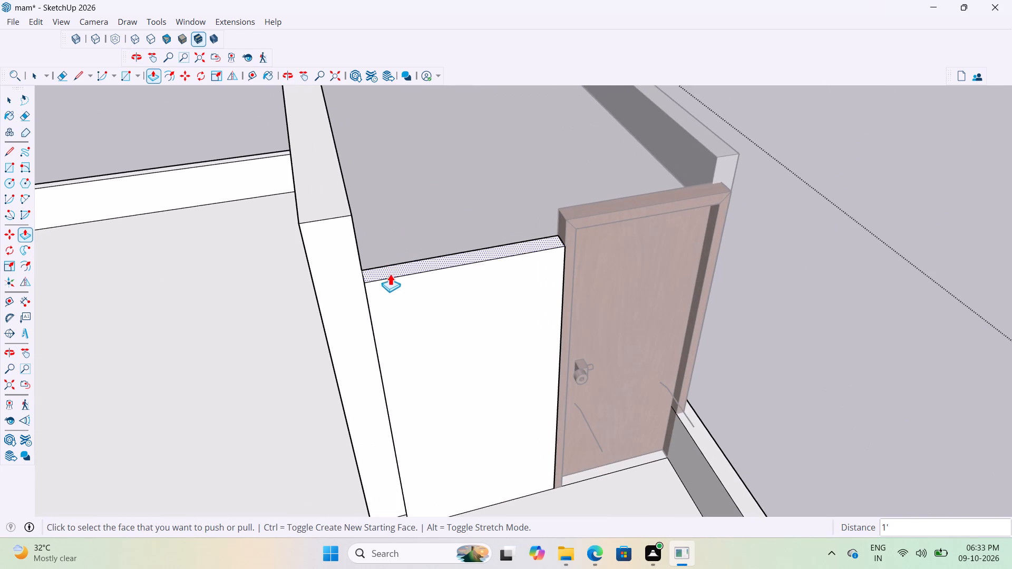
left_click(388, 271)
left_click(344, 213)
scroll(396, 305, "down", 4)
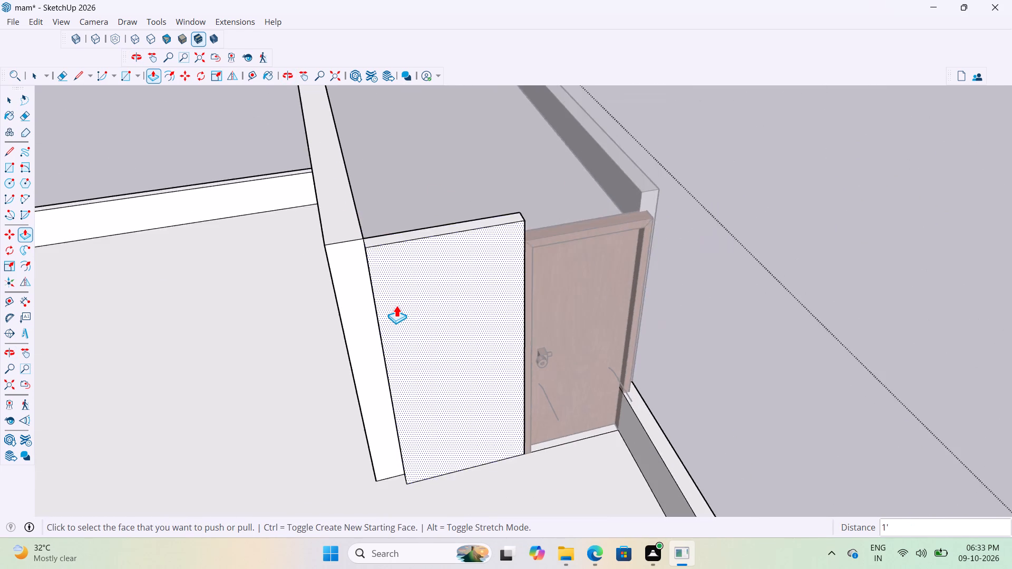
scroll(396, 305, "down", 5)
middle_click_drag(539, 283, 406, 277)
scroll(390, 250, "up", 2)
key("space")
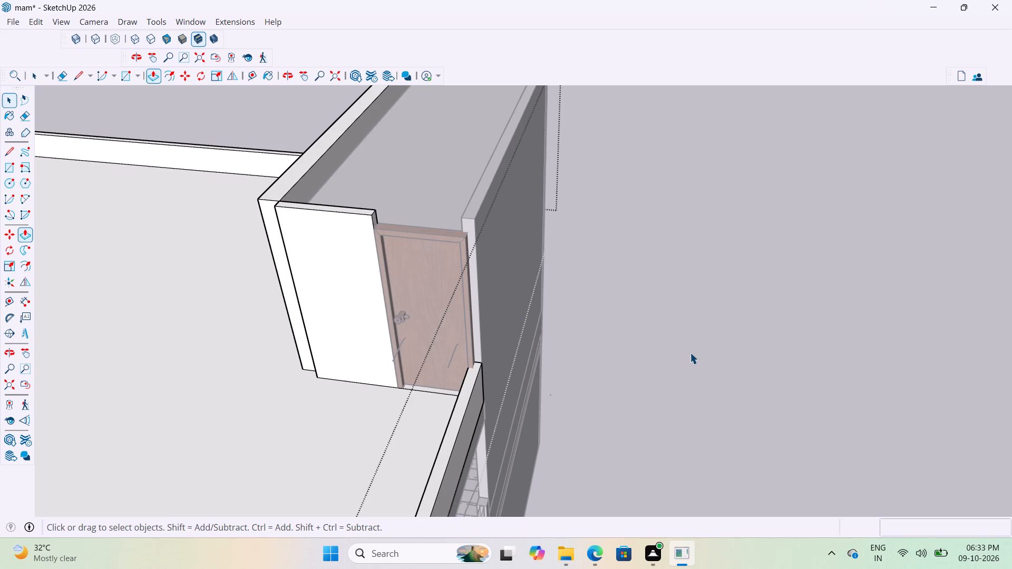
key("space")
left_click_drag(690, 352, 695, 359)
scroll(440, 254, "up", 2)
scroll(439, 286, "down", 11)
left_click(641, 237)
Delete the wooden door from the rooftop stairwell doorway.
scroll(518, 251, "up", 10)
left_click(453, 290)
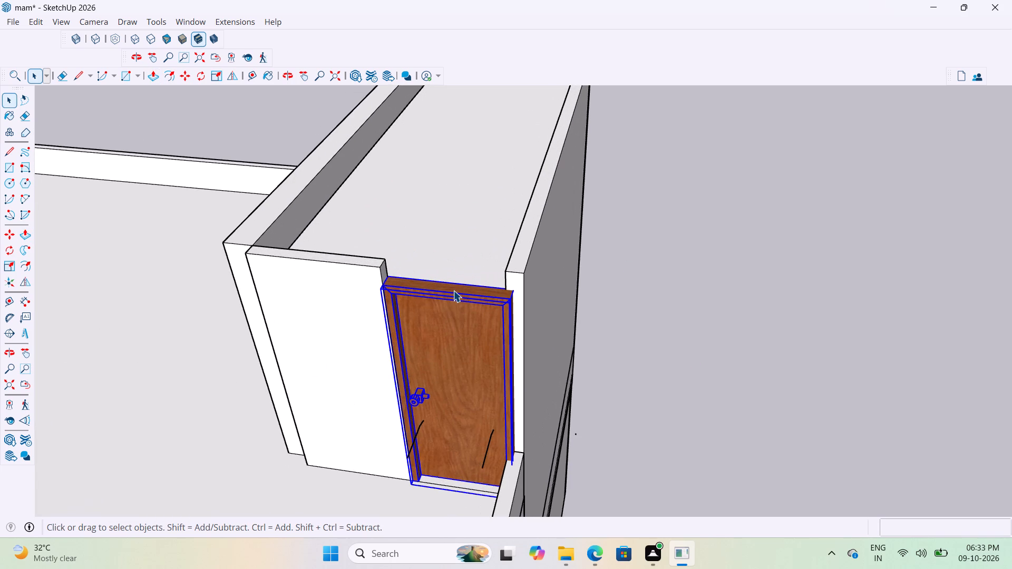
key("Delete")
Draw a 4" line across the front wall's doorway-side end face, level with the top of the cover slab.
scroll(445, 288, "up", 3)
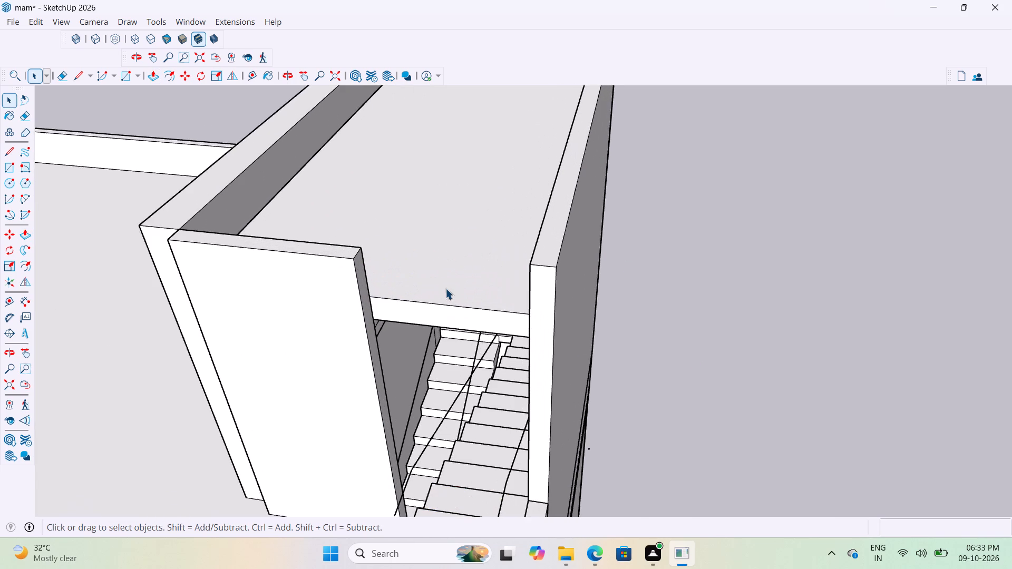
middle_click_drag(445, 288, 621, 325)
scroll(498, 282, "up", 3)
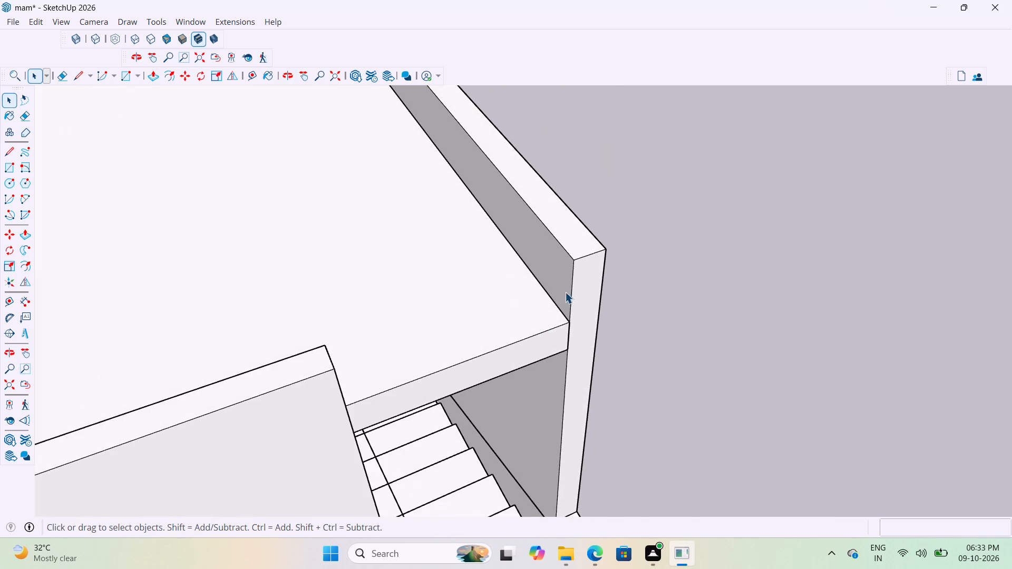
middle_click_drag(560, 288, 363, 245)
scroll(334, 271, "down", 4)
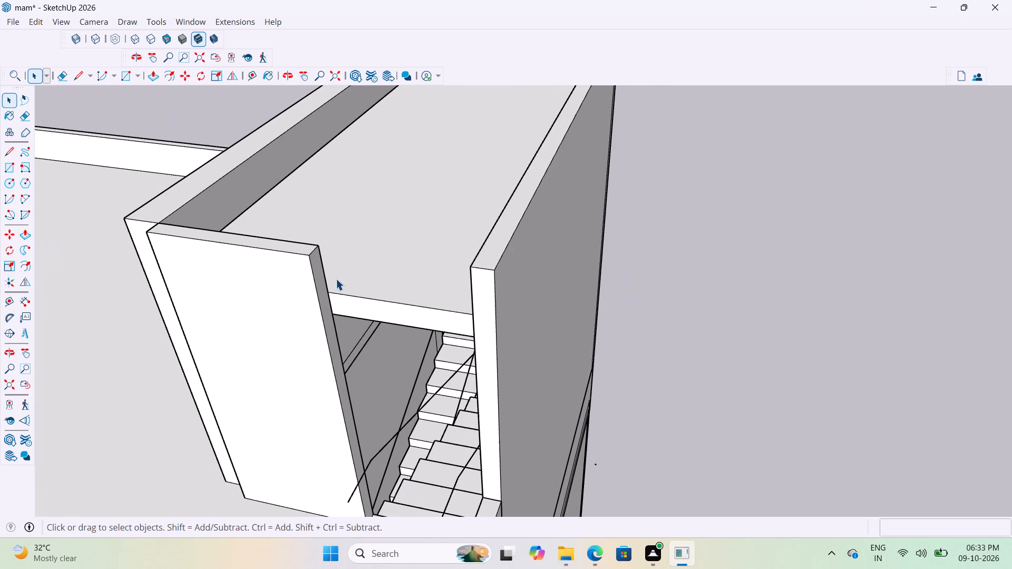
key("l")
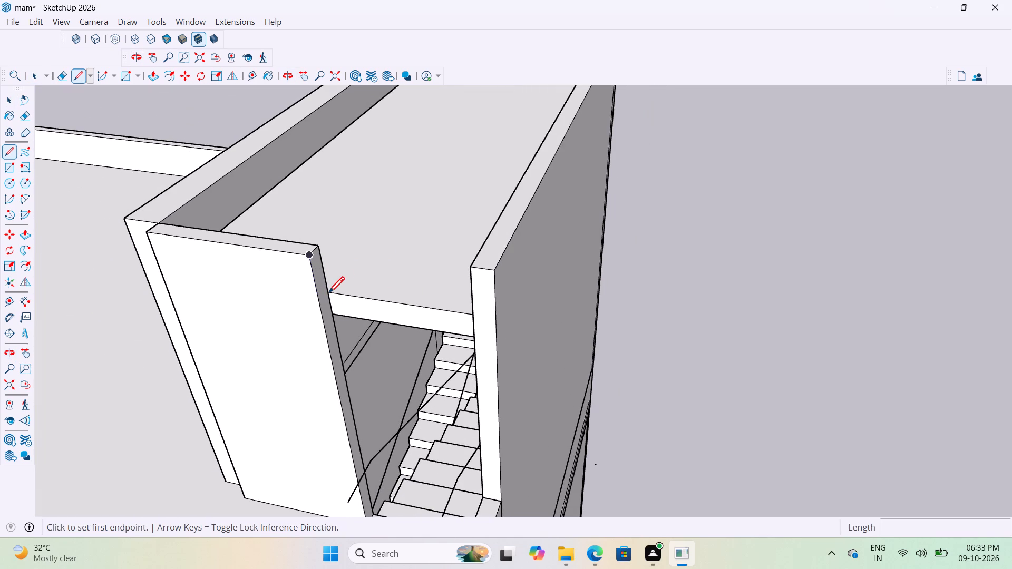
scroll(328, 295, "up", 7)
middle_click_drag(298, 268, 244, 242)
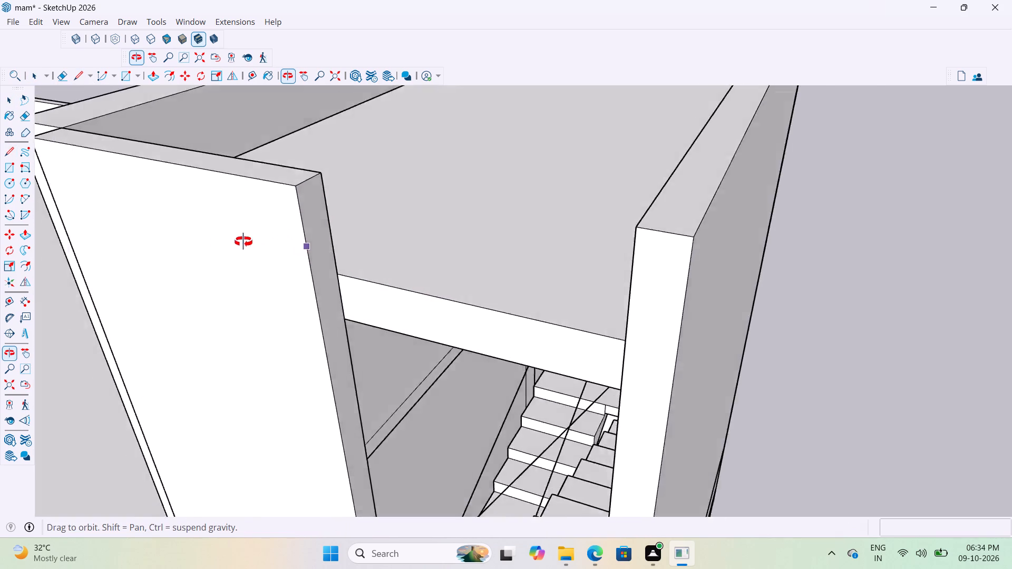
middle_click_drag(244, 242, 143, 241)
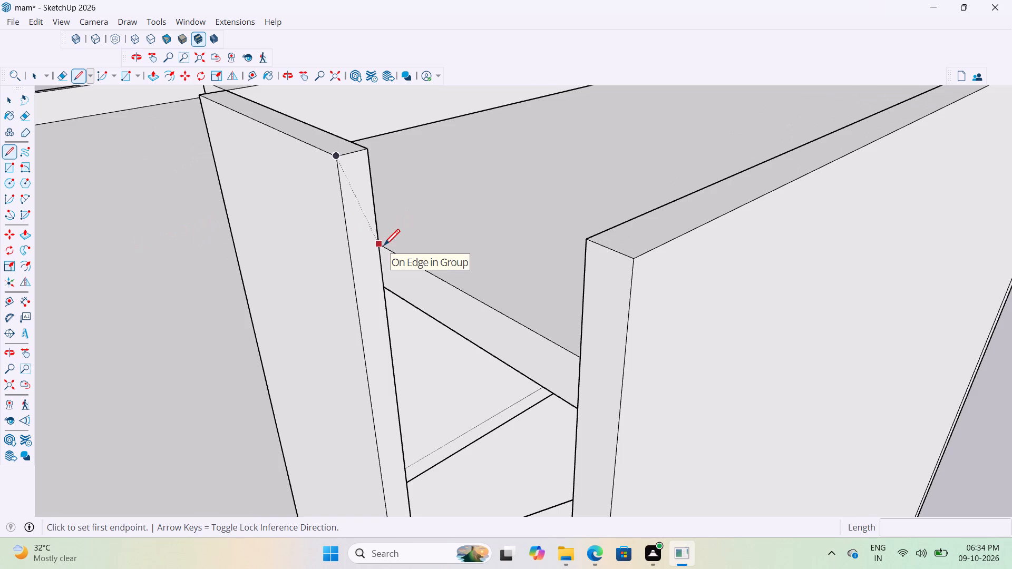
left_click(379, 249)
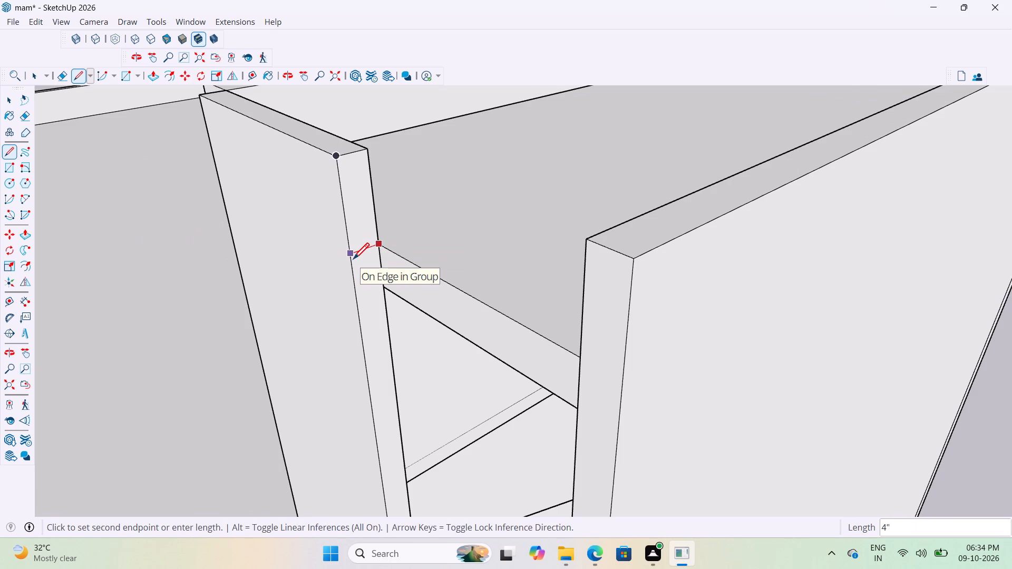
key("Right")
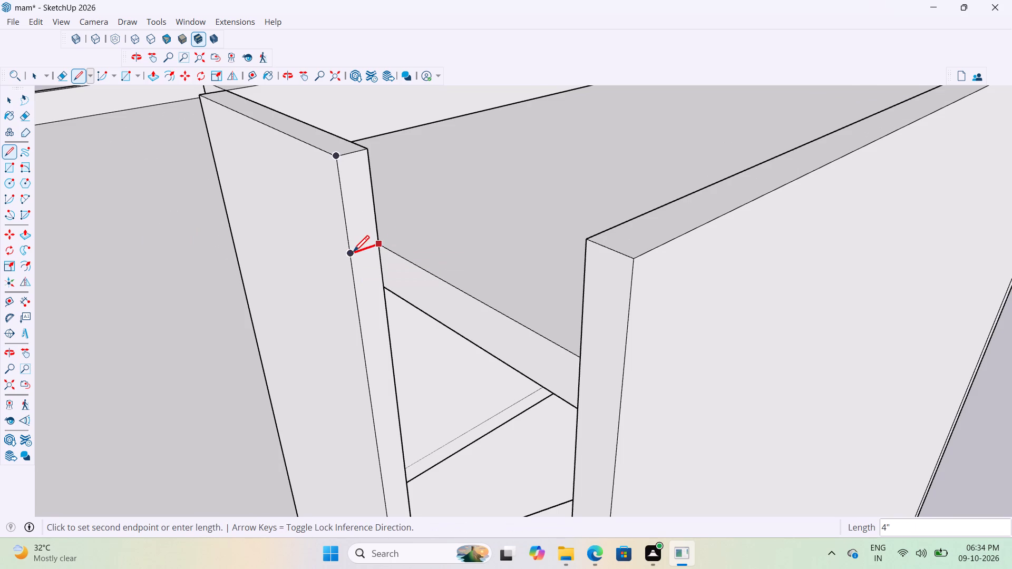
left_click(353, 253)
key("space")
type("p")
key("space")
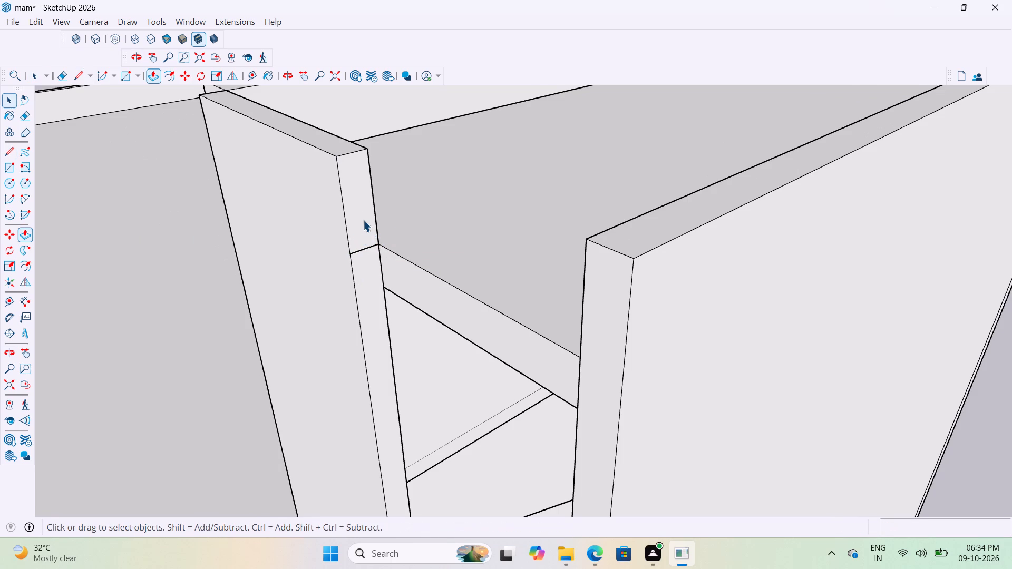
Inside the front wall's group, trace the same line across the end face to split it at the cover slab's top.
double_click(363, 220)
key("p")
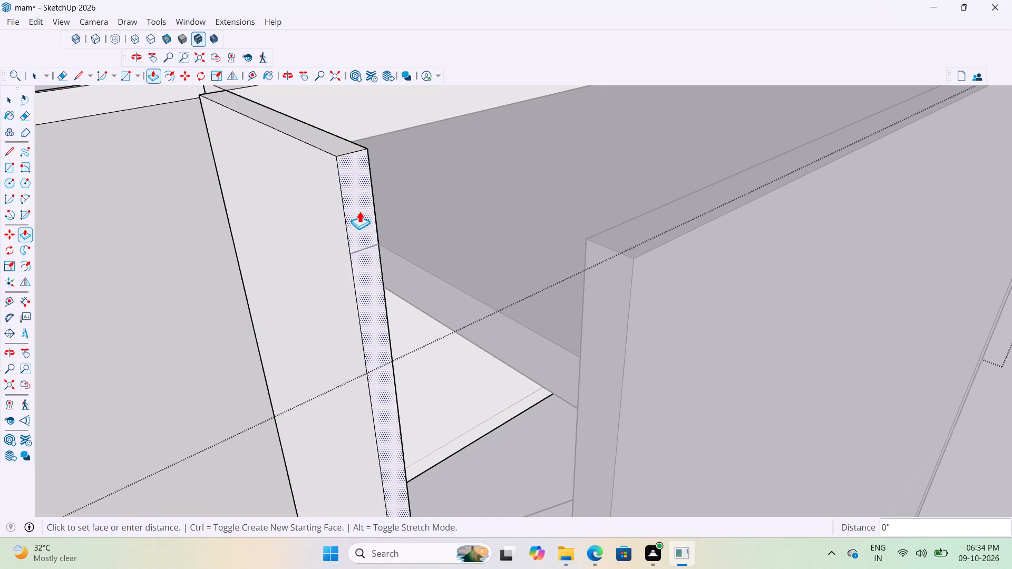
left_click(359, 211)
key("space")
scroll(406, 213, "down", 4)
scroll(384, 228, "up", 1)
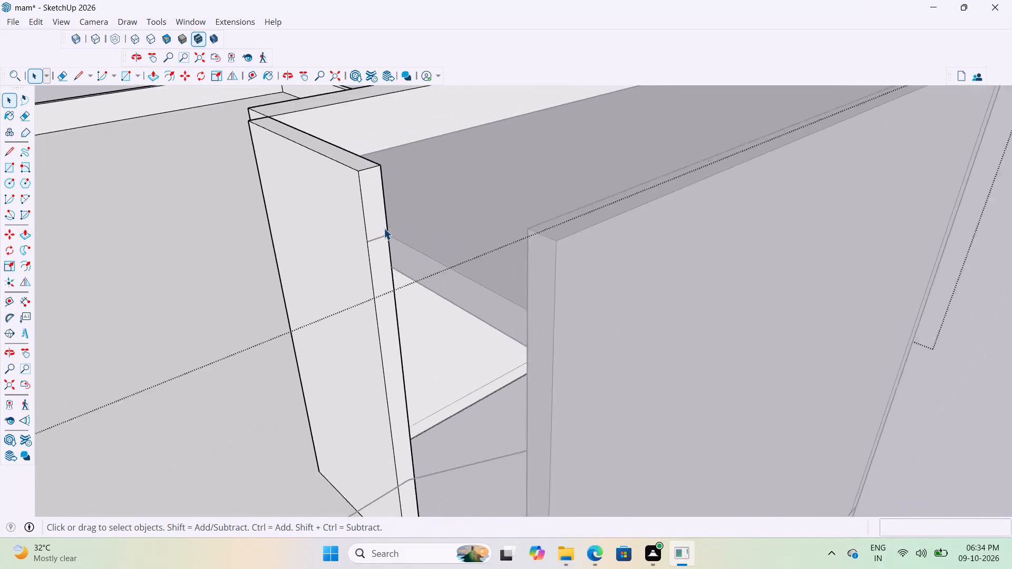
scroll(384, 228, "up", 4)
scroll(371, 229, "down", 3)
left_click(383, 223)
double_click(377, 227)
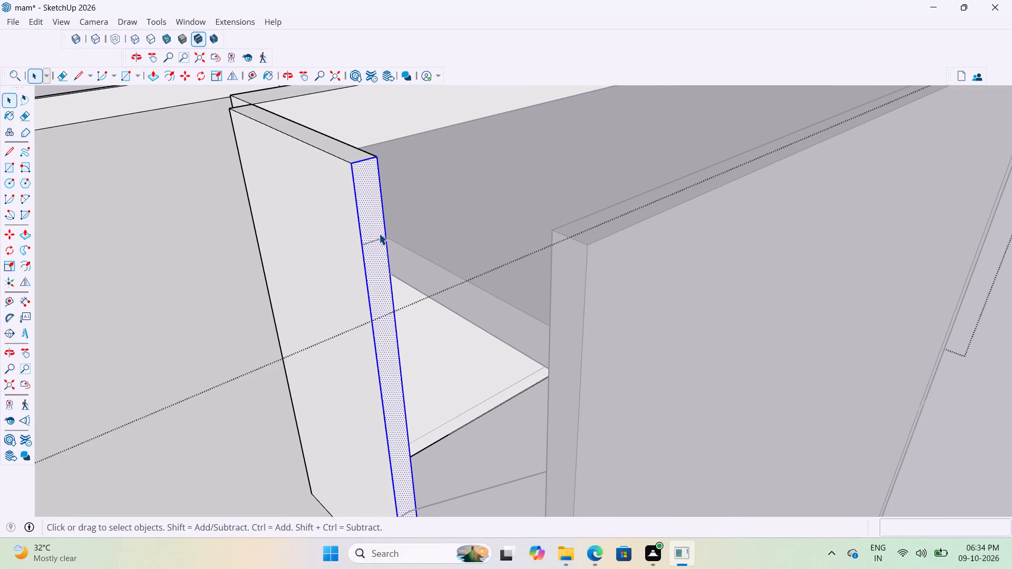
scroll(379, 237, "up", 7)
double_click(375, 232)
key("l")
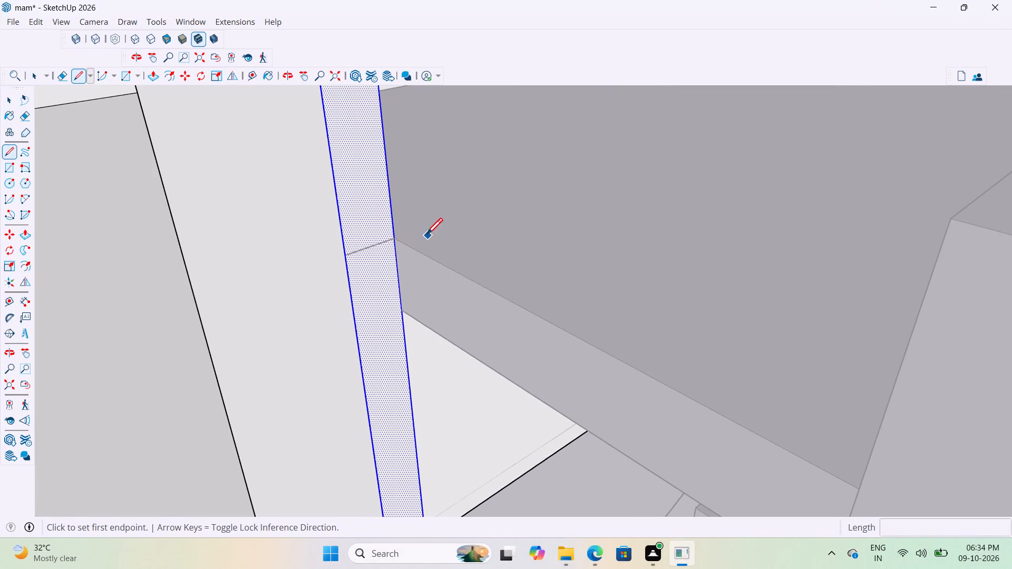
left_click(394, 238)
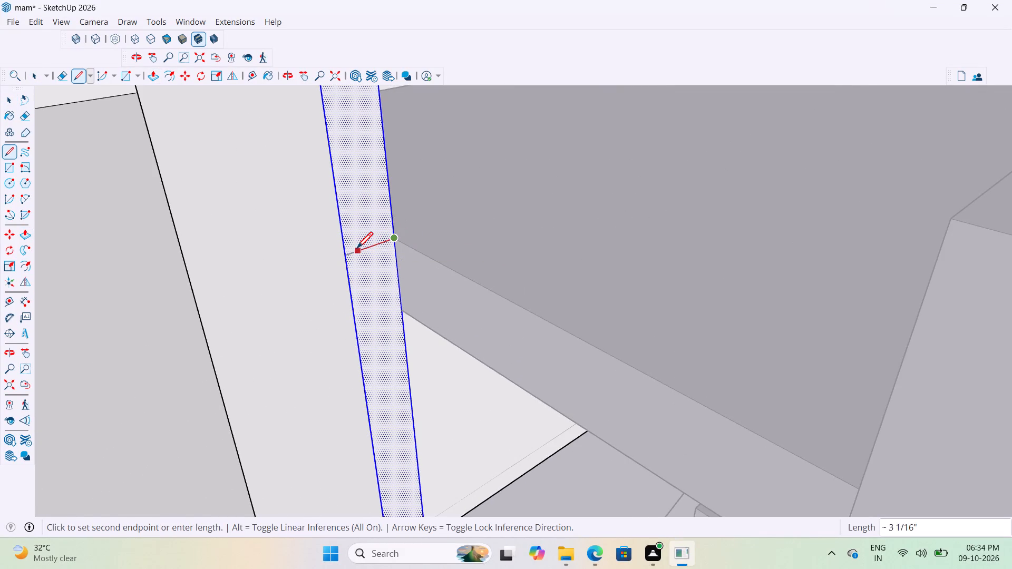
left_click(349, 254)
scroll(349, 261, "down", 8)
key("space")
key("space")
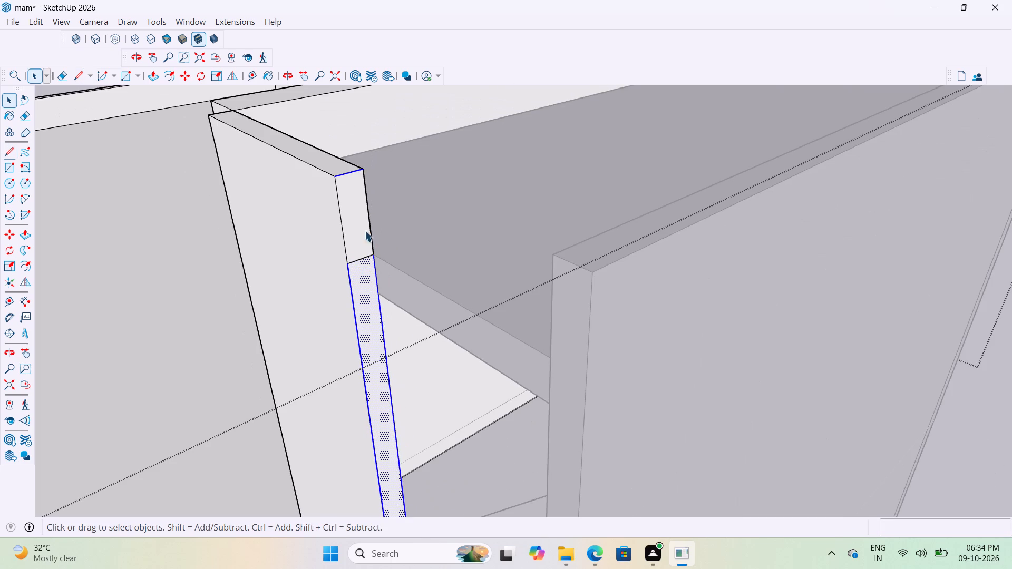
Pull the upper part of the front wall's end face 3' 2 9/16" over the doorway to the opposite long wall's outer corner.
left_click(365, 230)
key("p")
left_click(366, 229)
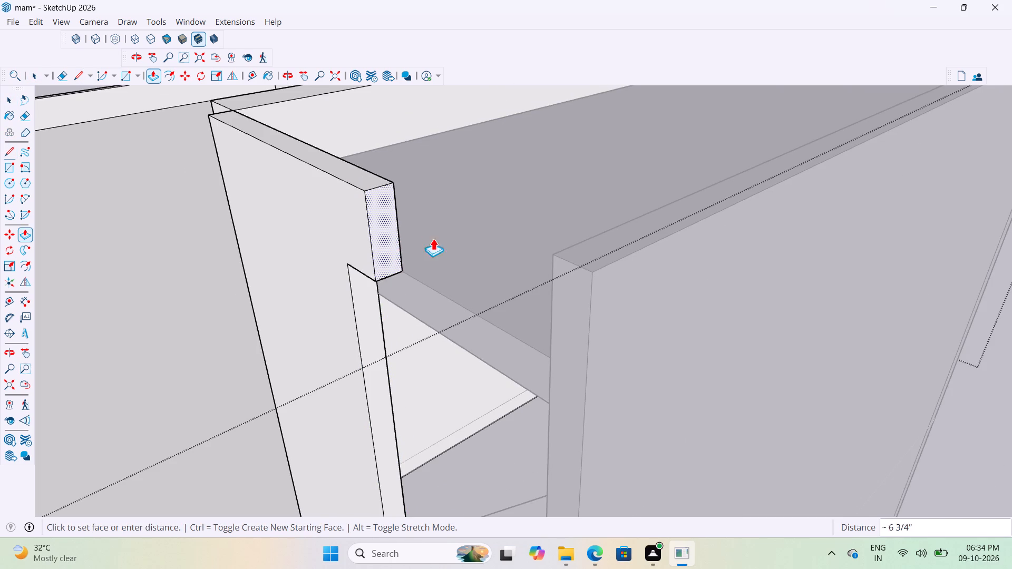
left_click(593, 274)
scroll(479, 278, "down", 2)
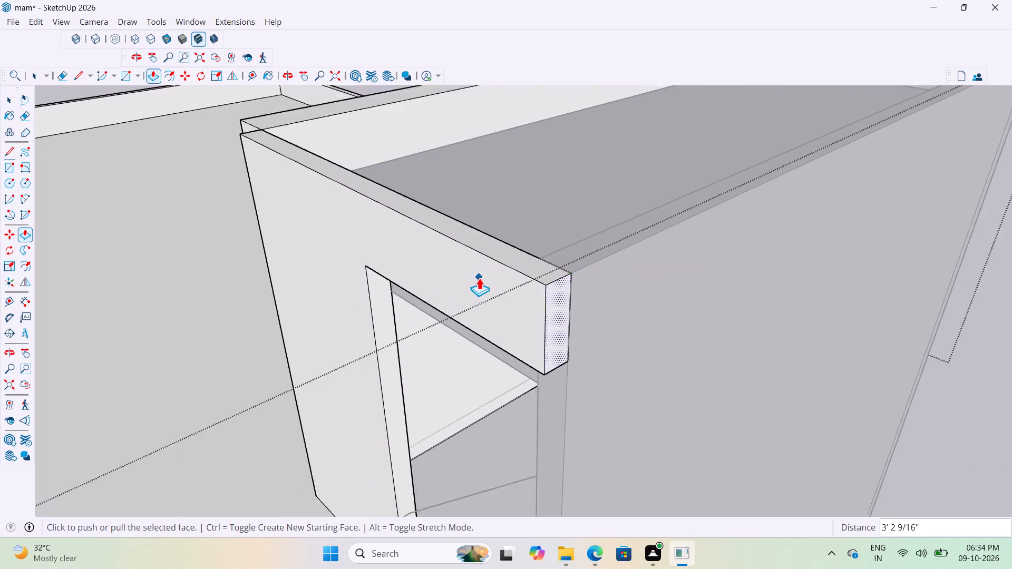
scroll(479, 278, "down", 19)
key("space")
left_click(752, 315)
Extend the front edge of the cover slab by 4" above the doorway, flush with the front wall's outer face.
scroll(505, 326, "up", 2)
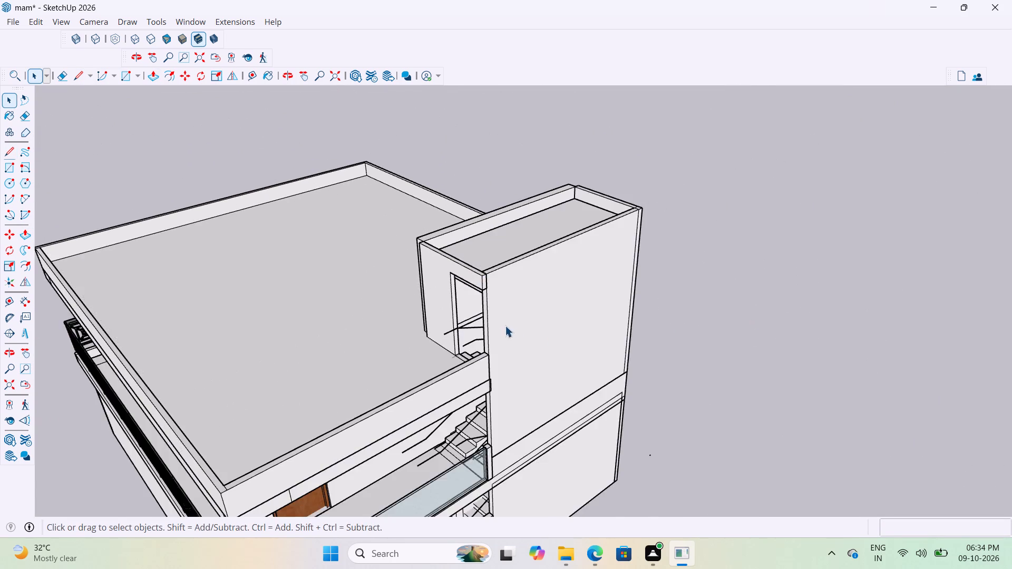
scroll(505, 326, "up", 2)
middle_click_drag(531, 296, 469, 276)
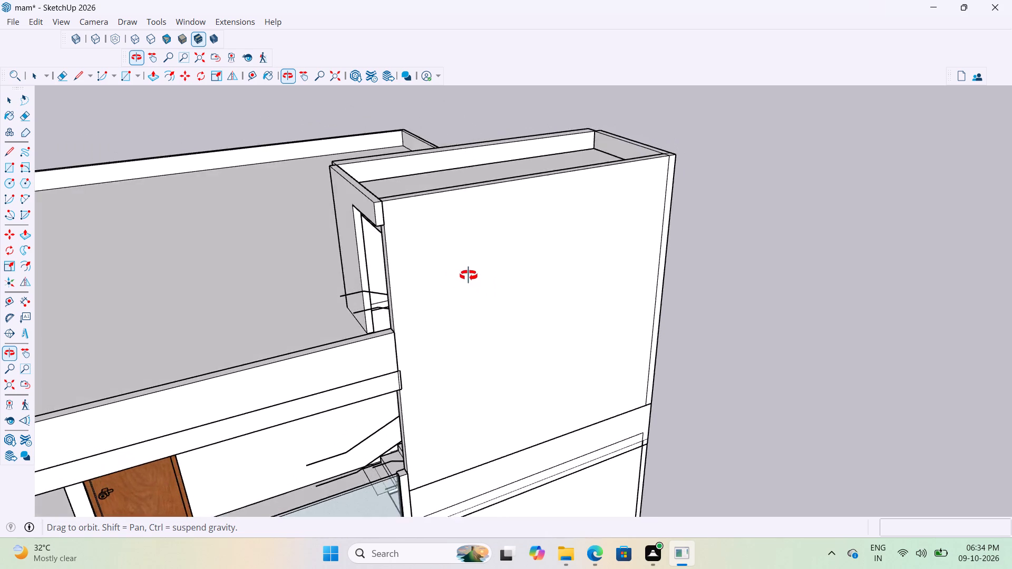
middle_click_drag(469, 276, 370, 250)
scroll(169, 319, "down", 4)
scroll(256, 329, "up", 4)
scroll(418, 258, "down", 5)
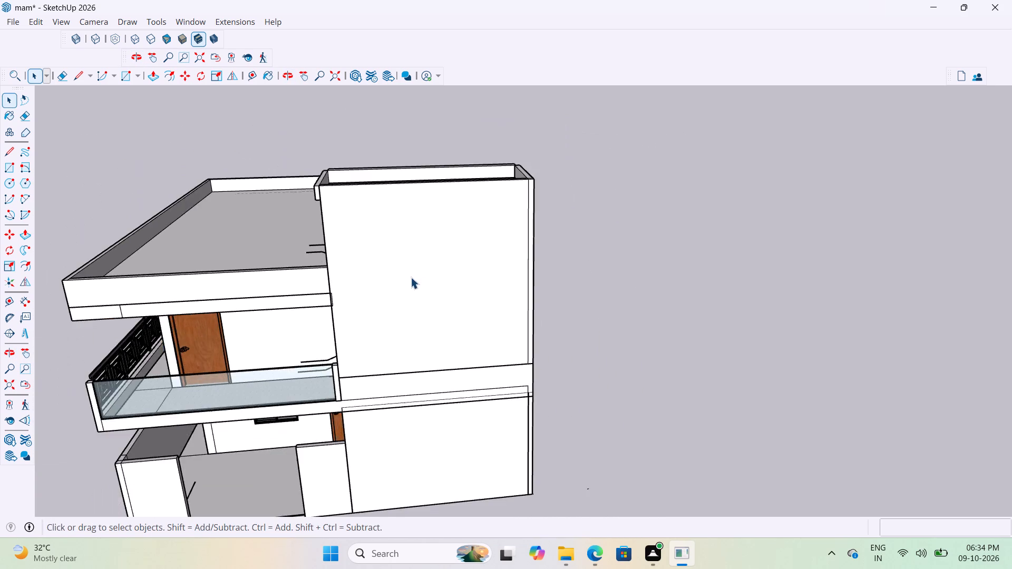
scroll(411, 277, "down", 4)
scroll(334, 267, "up", 12)
middle_click_drag(356, 184, 476, 211)
scroll(468, 200, "down", 1)
scroll(476, 241, "up", 8)
middle_click_drag(485, 234, 543, 135)
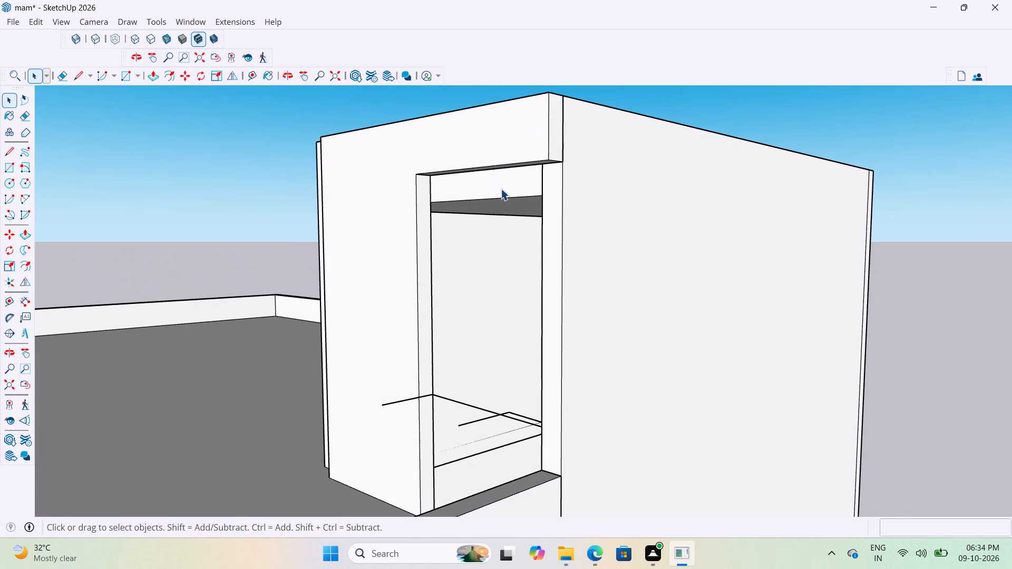
double_click(501, 189)
left_click(501, 189)
key("p")
left_click(502, 188)
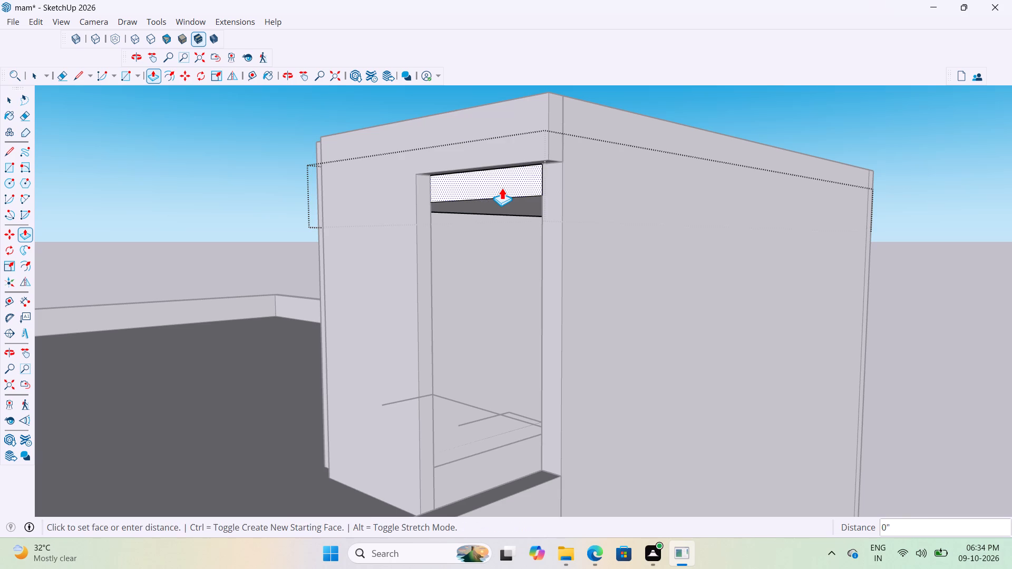
scroll(538, 164, "up", 5)
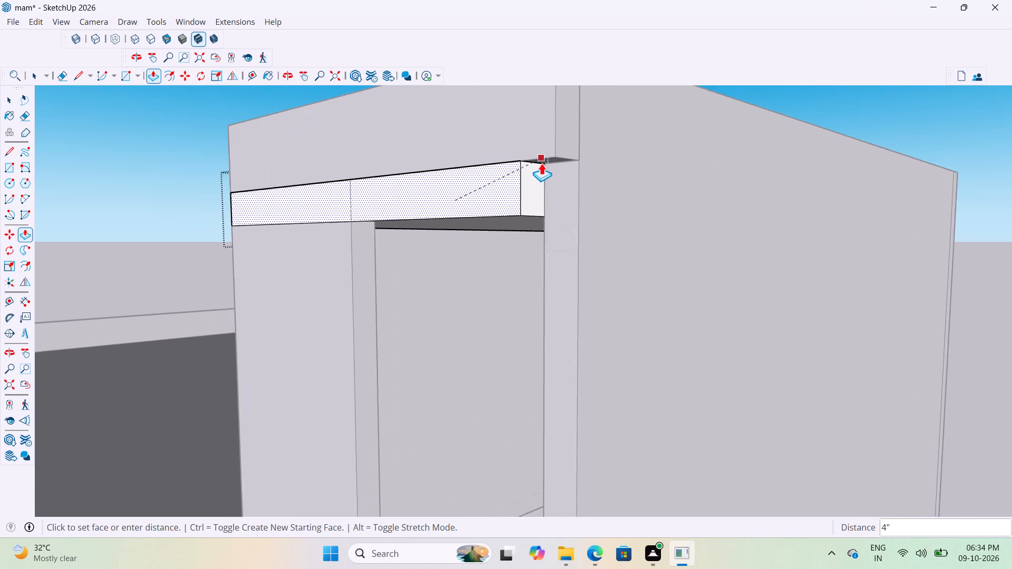
scroll(541, 163, "up", 2)
left_click(541, 155)
scroll(554, 189, "down", 3)
scroll(561, 194, "up", 3)
key("space")
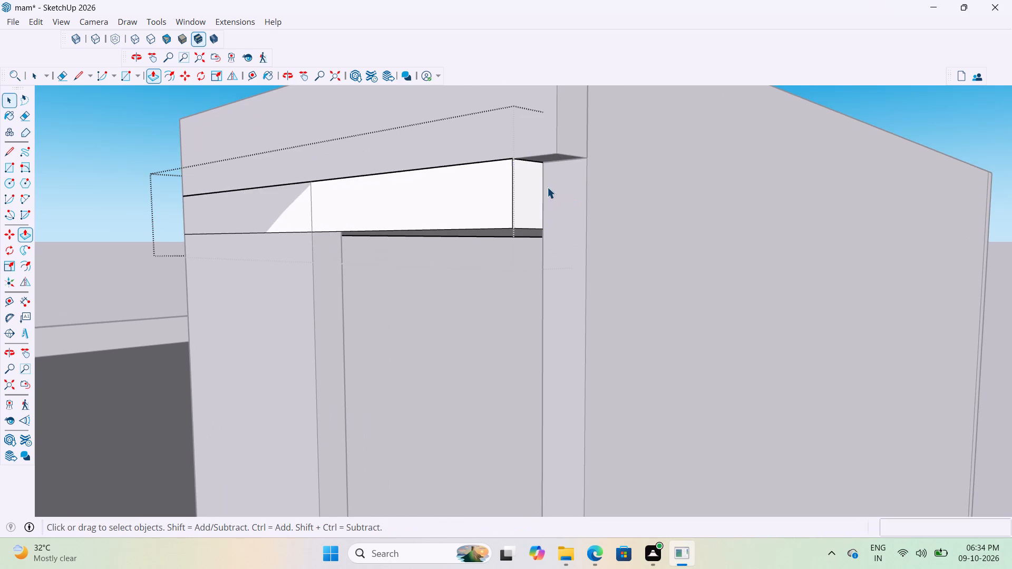
key("space")
scroll(492, 211, "down", 15)
left_click(821, 183)
scroll(552, 221, "up", 2)
scroll(604, 211, "down", 17)
left_click(795, 194)
Extend the outer long wall's end face beside the doorway by 4", flush with the front wall, and leave the group.
scroll(613, 214, "up", 10)
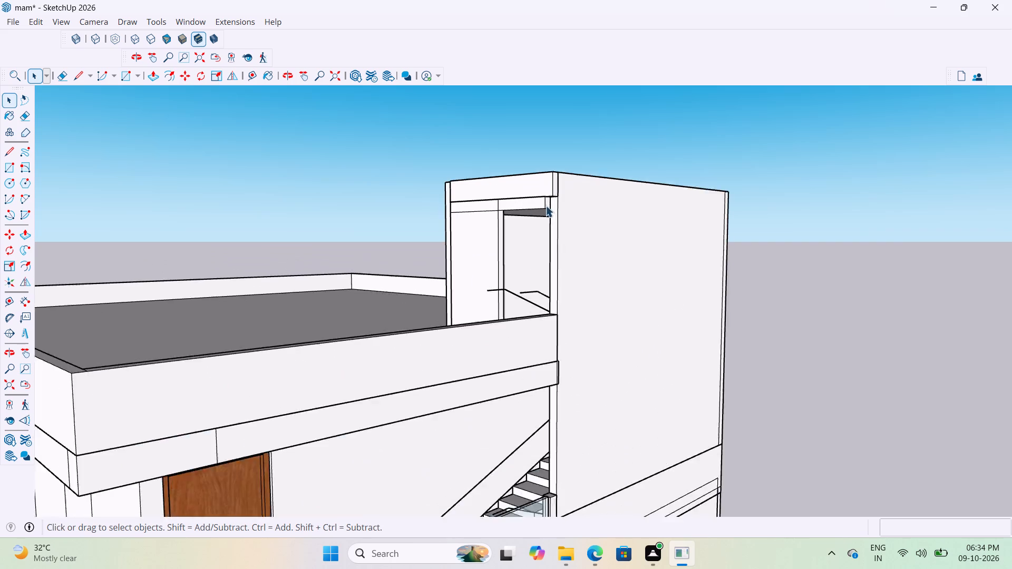
scroll(546, 205, "up", 14)
double_click(567, 201)
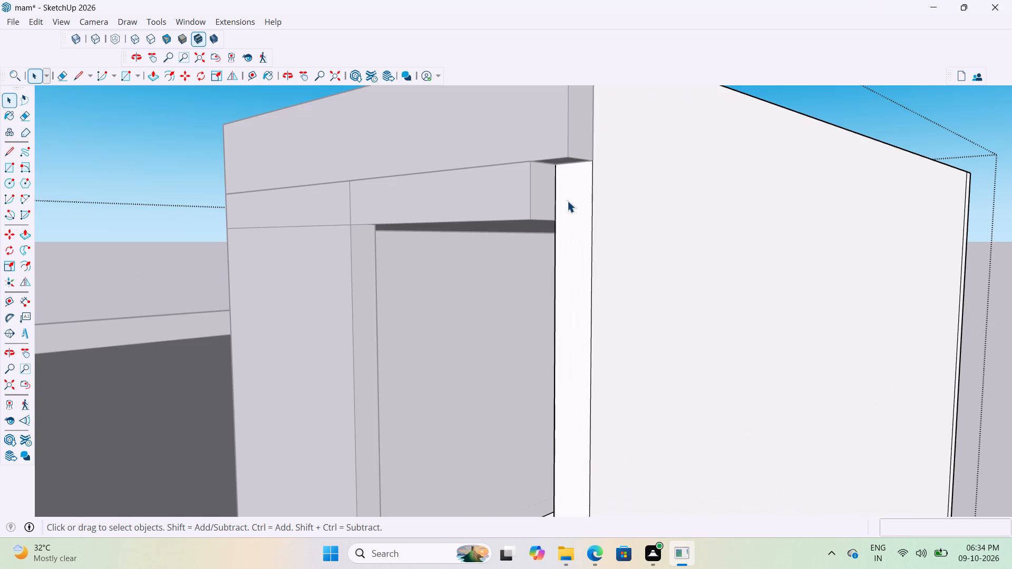
key("p")
key("space")
double_click(580, 195)
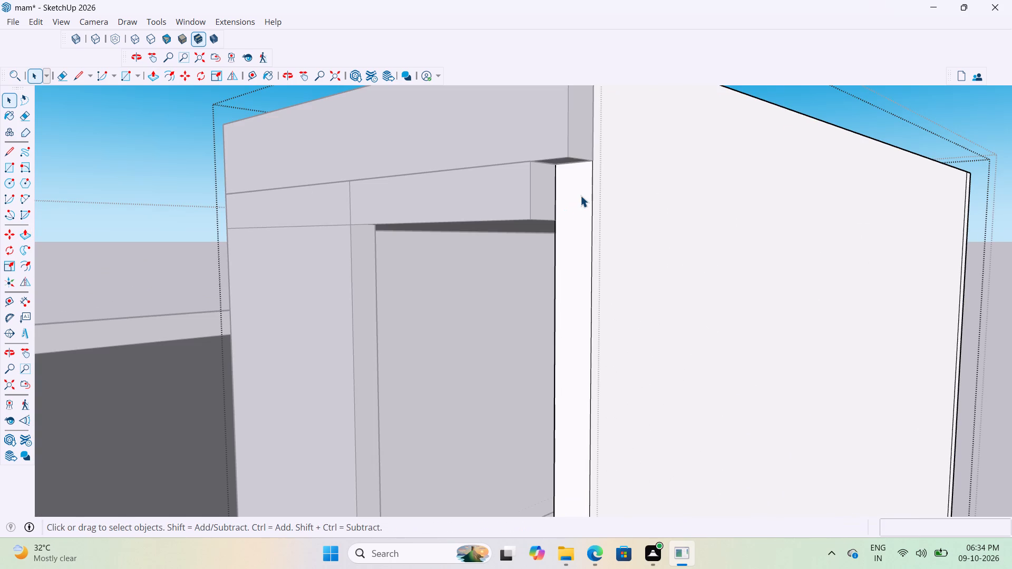
key("p")
left_click(585, 191)
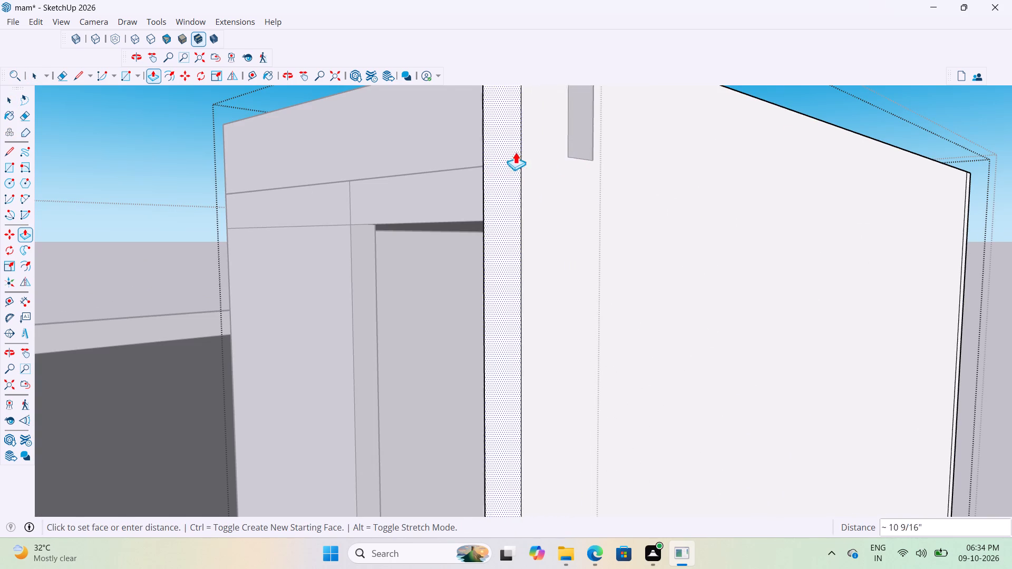
scroll(567, 176, "up", 3)
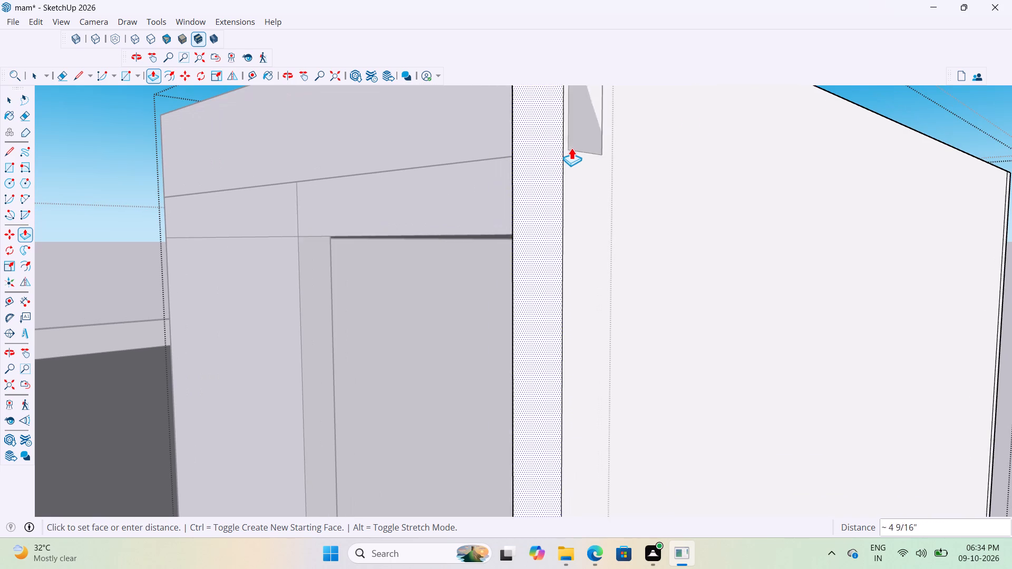
left_click(572, 148)
scroll(572, 141, "down", 19)
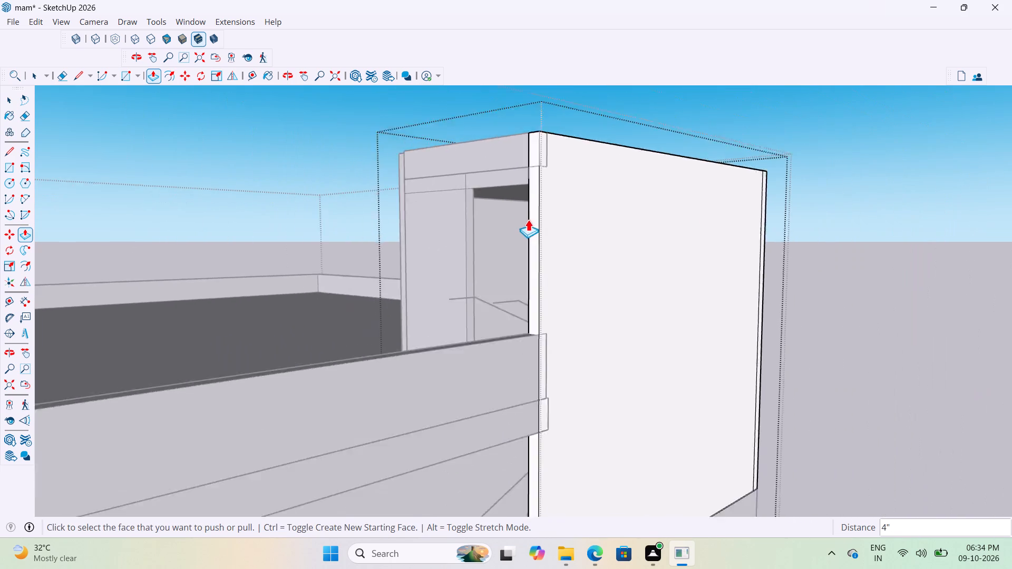
scroll(528, 219, "down", 2)
key("space")
key("space")
left_click(842, 236)
scroll(581, 218, "up", 3)
middle_click_drag(543, 192, 410, 311)
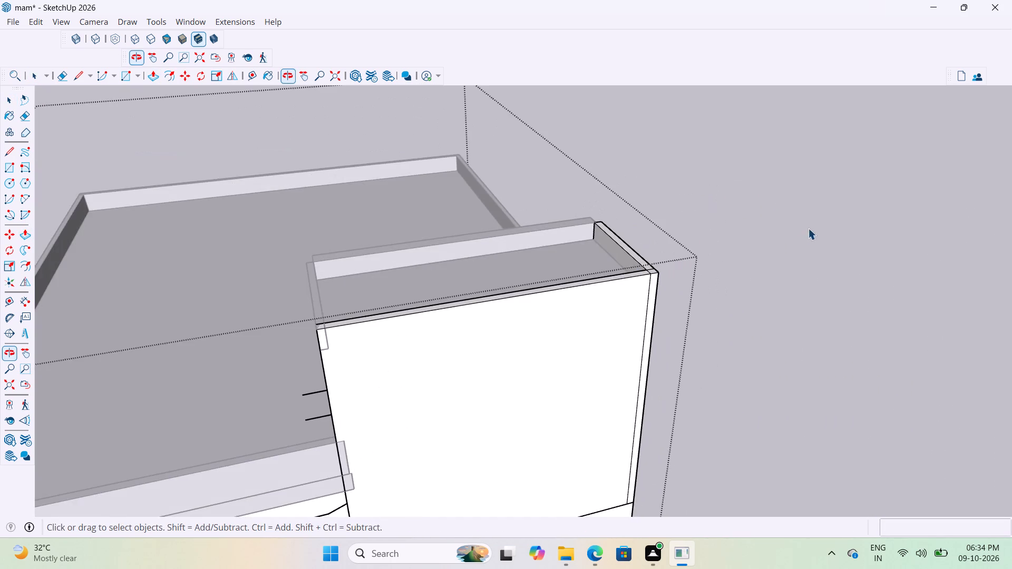
left_click(815, 225)
Push the end of the raised strip above the doorway back about 5" to the outer long wall's inner face, and leave the group.
scroll(643, 259, "down", 5)
scroll(444, 332, "up", 12)
middle_click_drag(461, 288, 556, 261)
scroll(549, 260, "up", 6)
left_click(547, 255)
scroll(547, 255, "up", 3)
left_click(547, 255)
left_click_drag(547, 255, 547, 261)
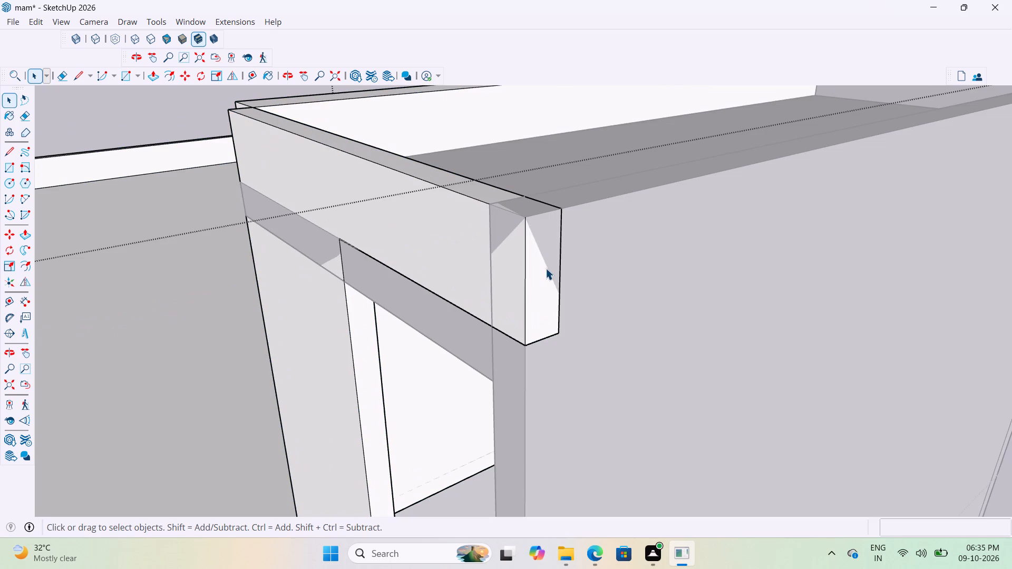
left_click(546, 268)
key("p")
left_click(546, 268)
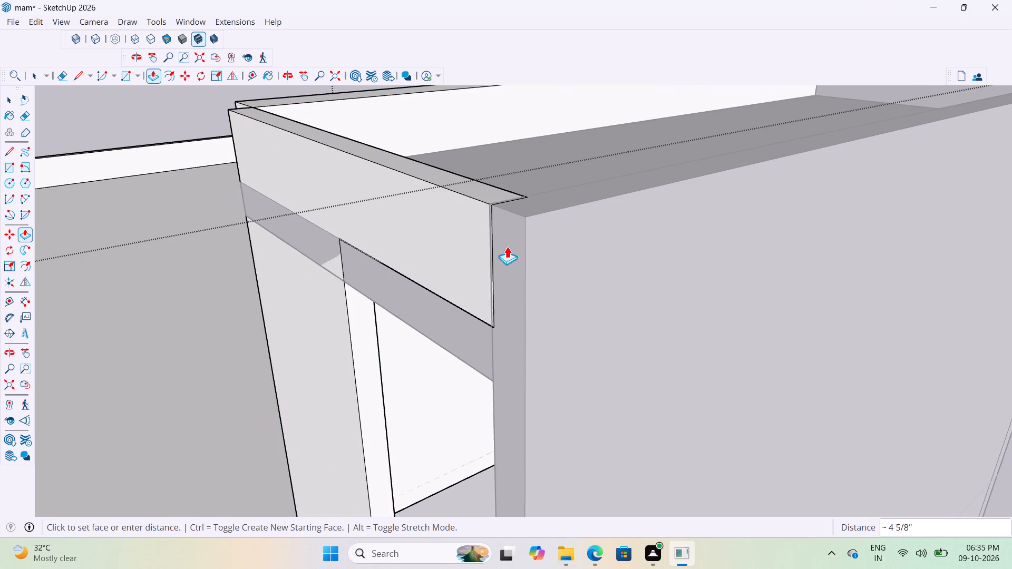
left_click(493, 267)
scroll(514, 223, "down", 15)
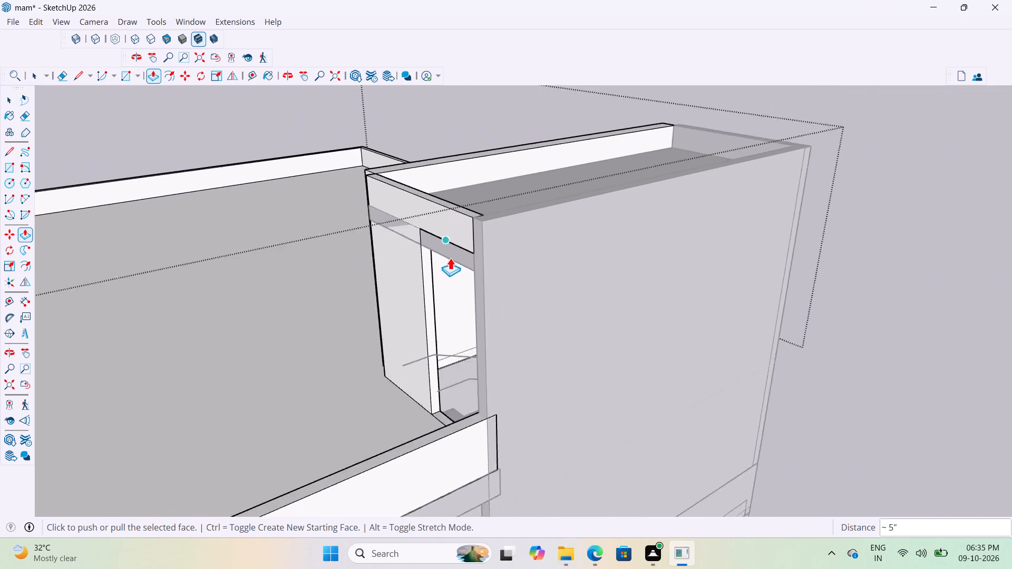
scroll(450, 258, "down", 8)
key("space")
left_click(831, 267)
scroll(519, 225, "up", 12)
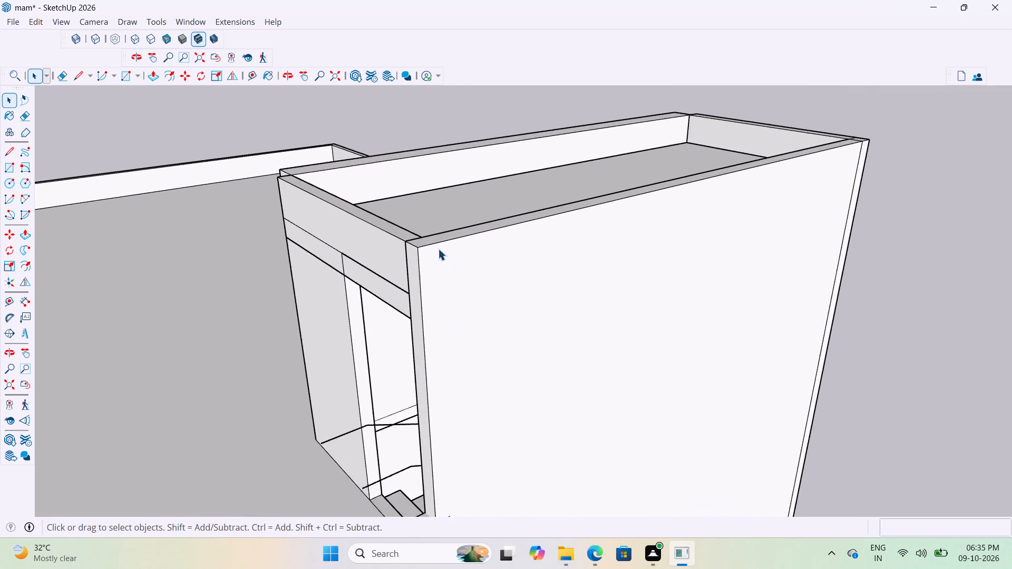
Pull the front wall's recessed end face 9" across the long wall's end, flush with its outer face, and leave the group.
middle_click_drag(446, 247, 632, 262)
scroll(628, 262, "up", 8)
middle_click_drag(639, 235, 813, 162)
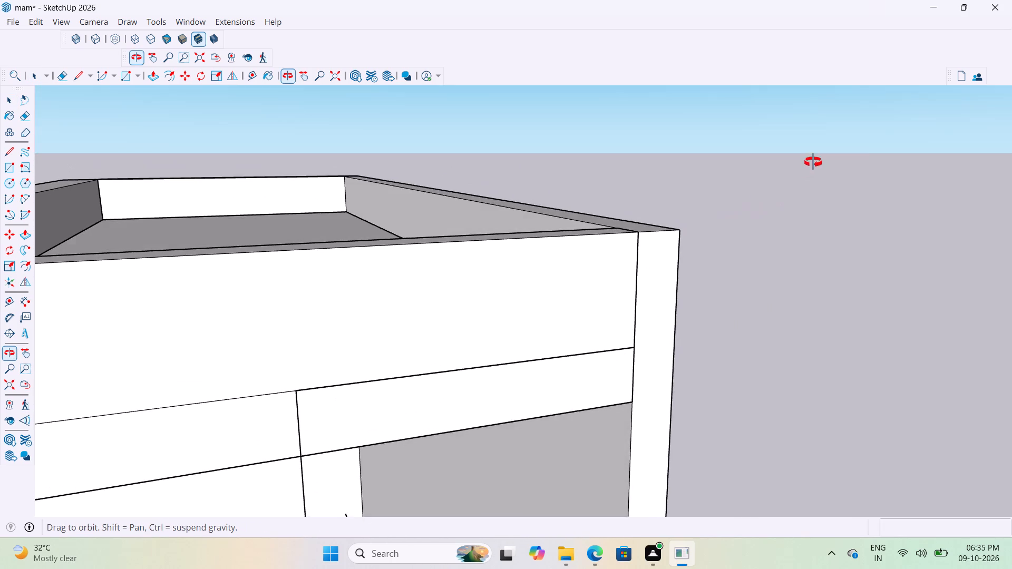
middle_click_drag(813, 162, 344, 195)
scroll(417, 229, "down", 4)
scroll(410, 256, "up", 4)
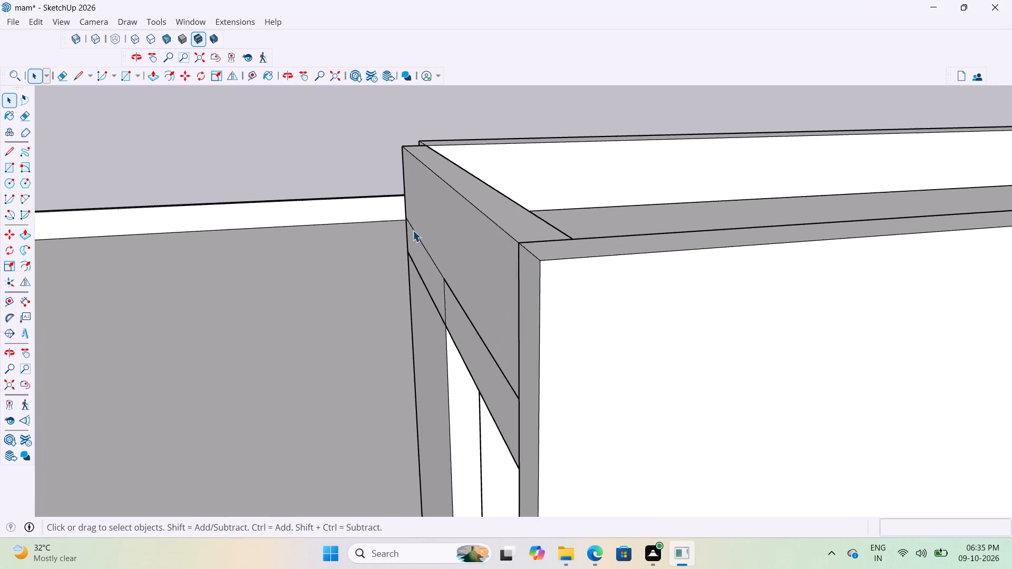
middle_click_drag(493, 218, 925, 225)
scroll(855, 276, "down", 7)
scroll(745, 291, "up", 10)
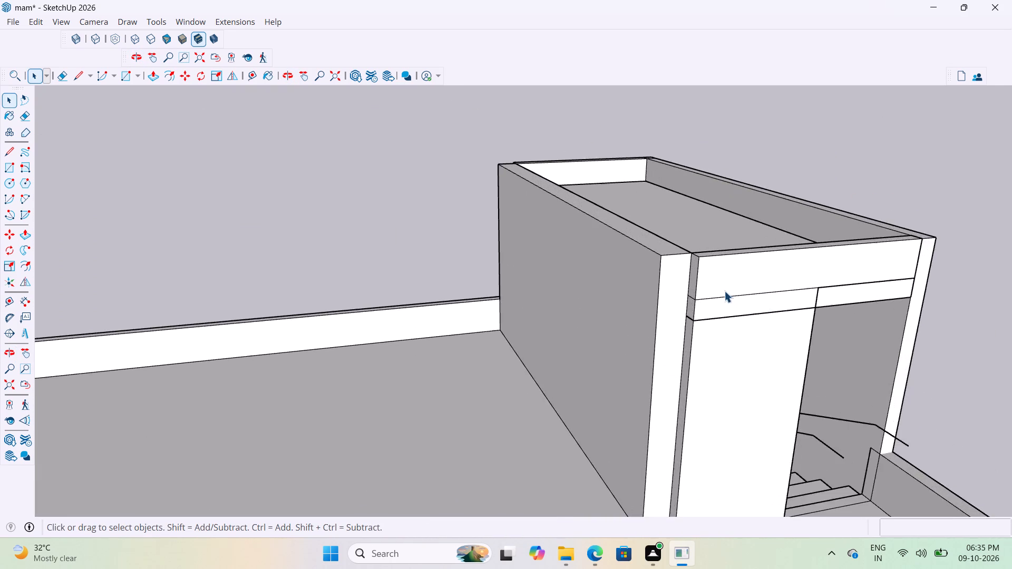
scroll(724, 291, "up", 9)
middle_click_drag(694, 287, 662, 330)
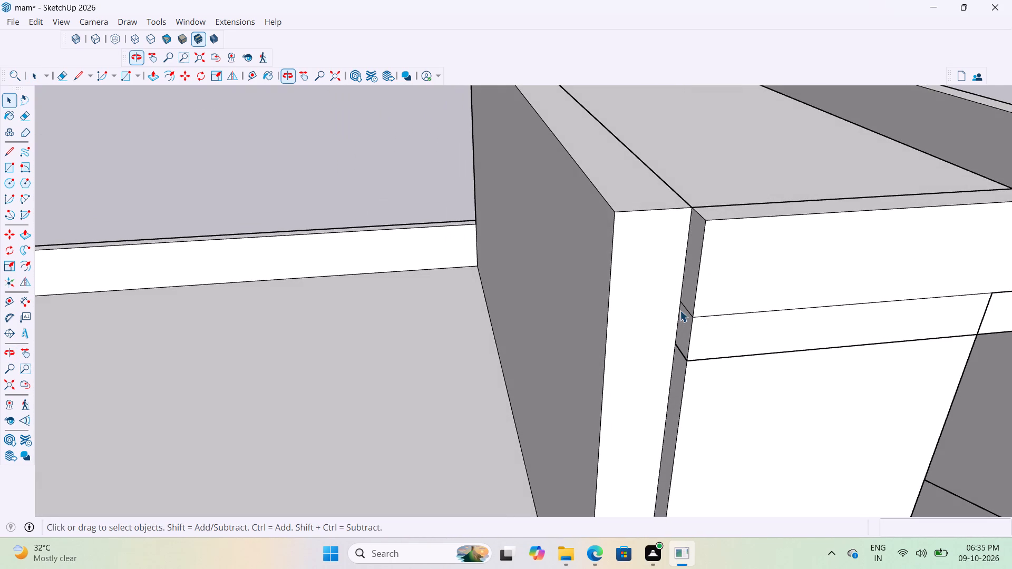
double_click(690, 284)
key("p")
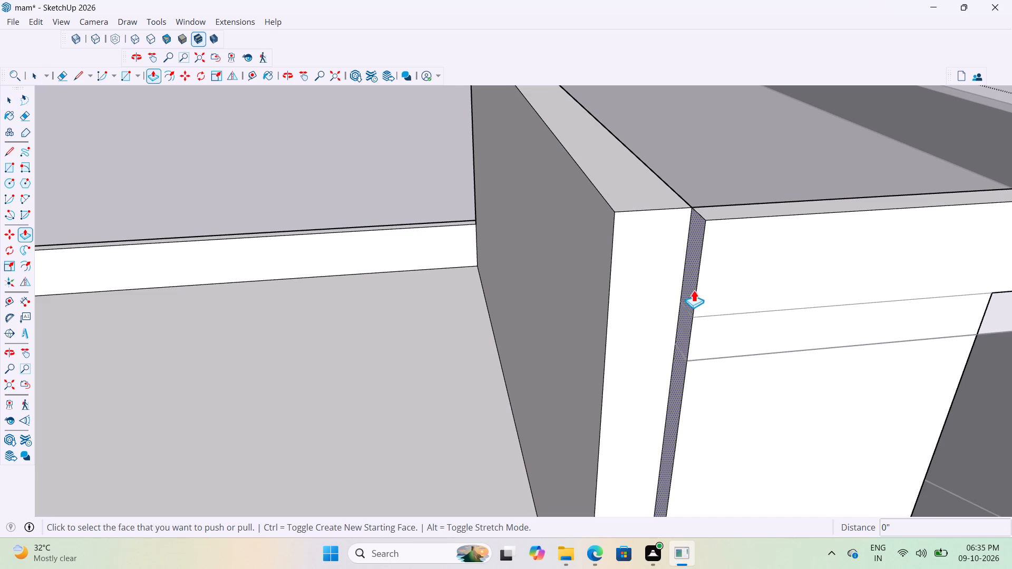
scroll(694, 265, "up", 2)
left_click(694, 265)
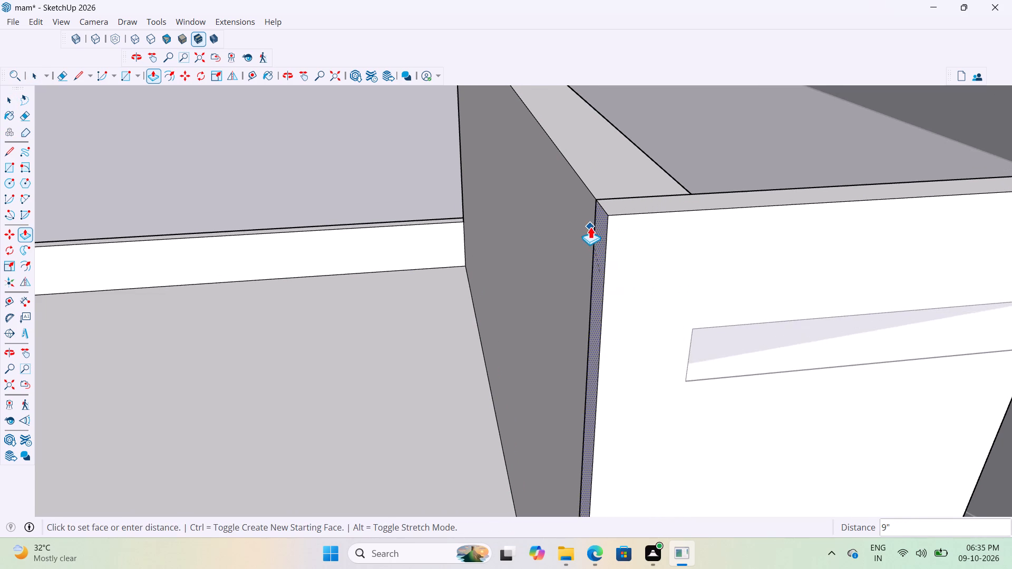
left_click(590, 227)
scroll(595, 177, "down", 15)
key("space")
key("space")
left_click(841, 174)
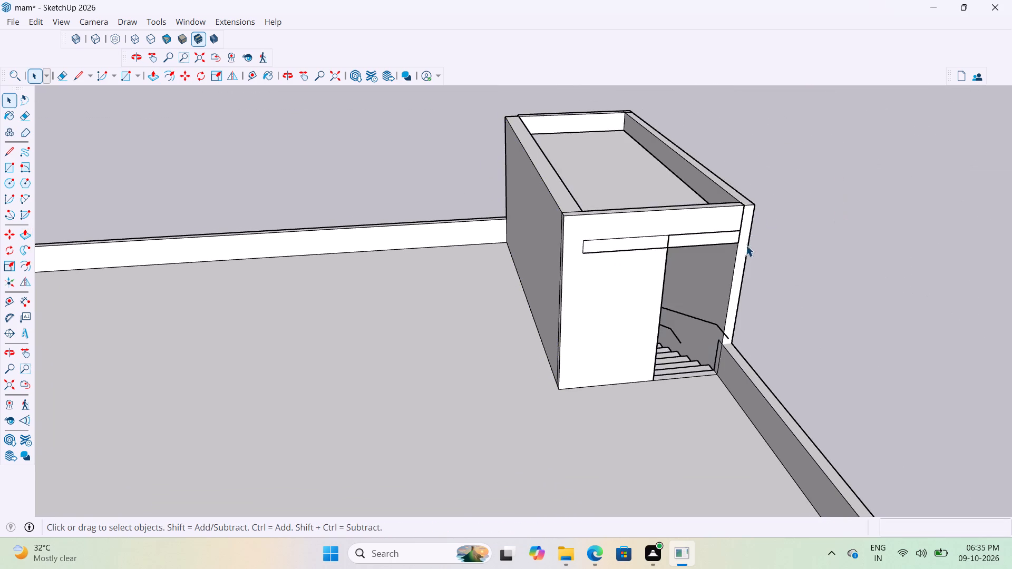
Push the cover slab's front edge face above the doorway back 4" to the front wall's inner face, and leave the group.
scroll(743, 250, "up", 4)
middle_click_drag(720, 207, 515, 95)
scroll(463, 106, "up", 2)
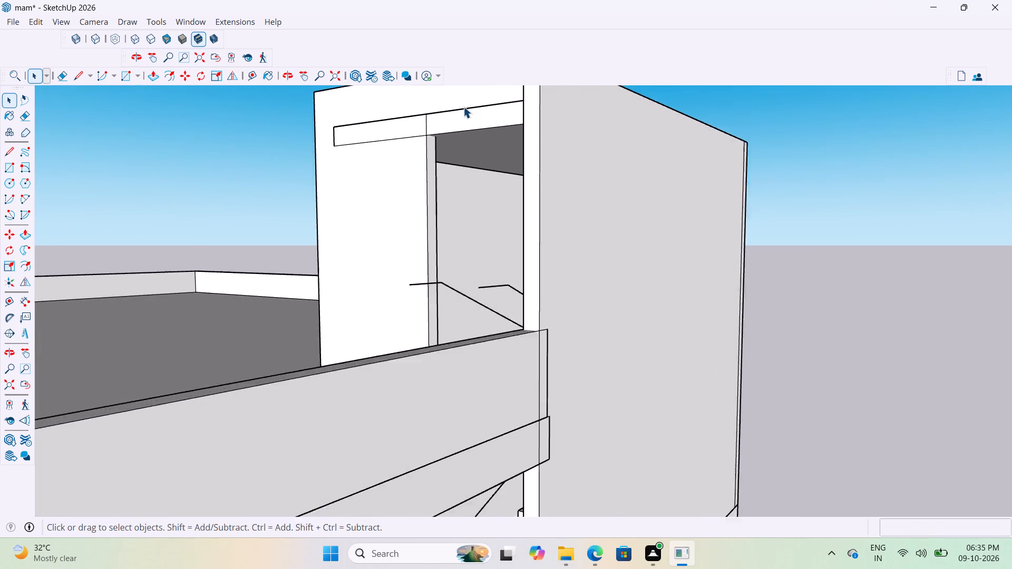
scroll(463, 106, "up", 1)
scroll(512, 97, "down", 3)
middle_click_drag(405, 301, 453, 400)
scroll(453, 400, "down", 1)
scroll(522, 318, "up", 2)
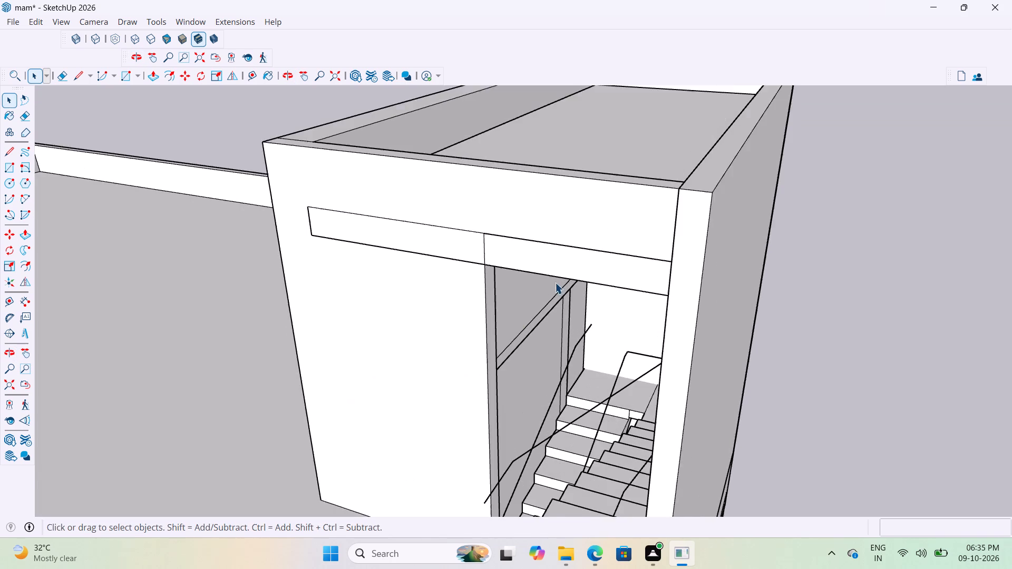
scroll(555, 282, "up", 3)
double_click(592, 262)
key("p")
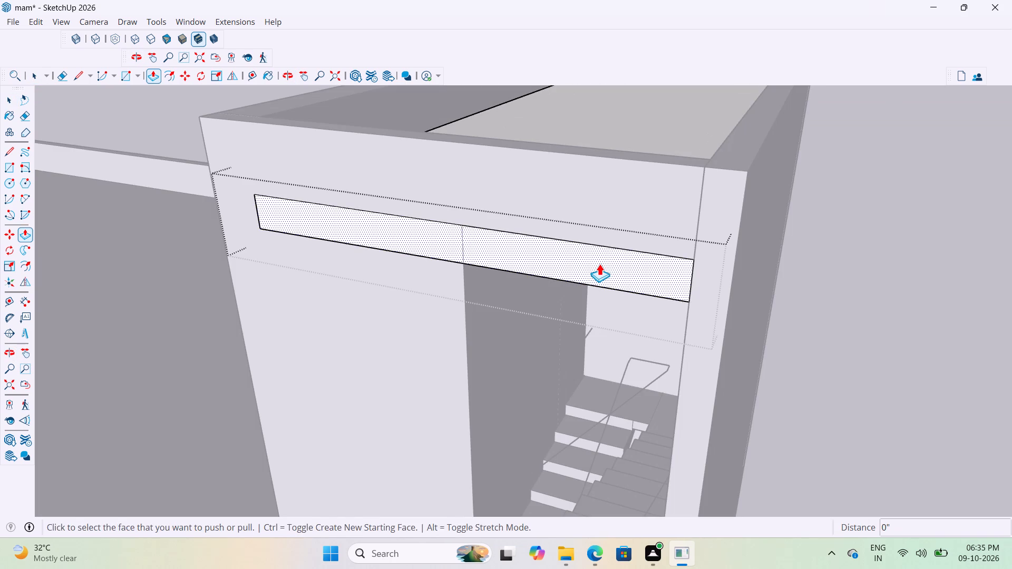
left_click(599, 263)
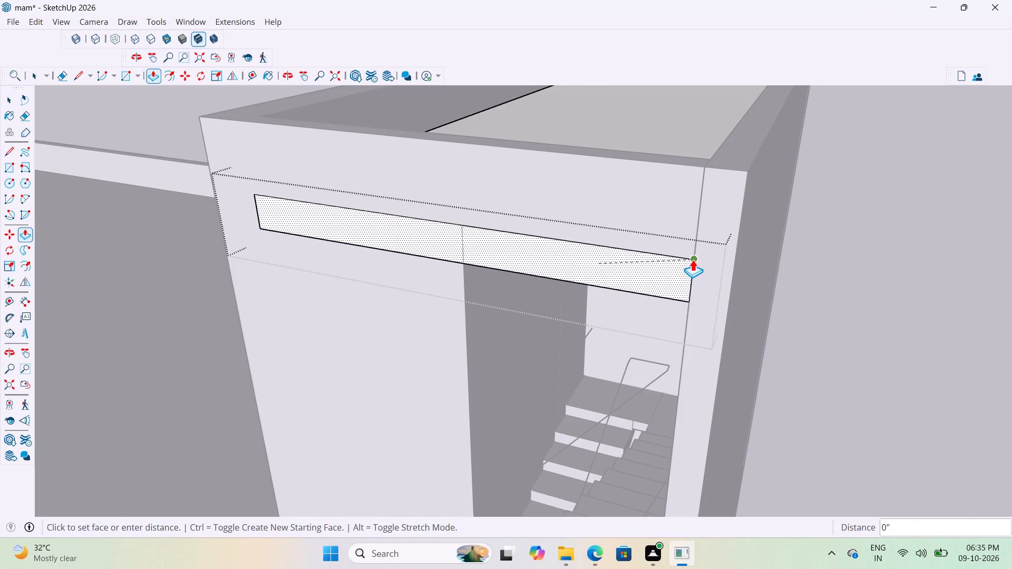
scroll(691, 248, "up", 1)
middle_click_drag(692, 234, 744, 142)
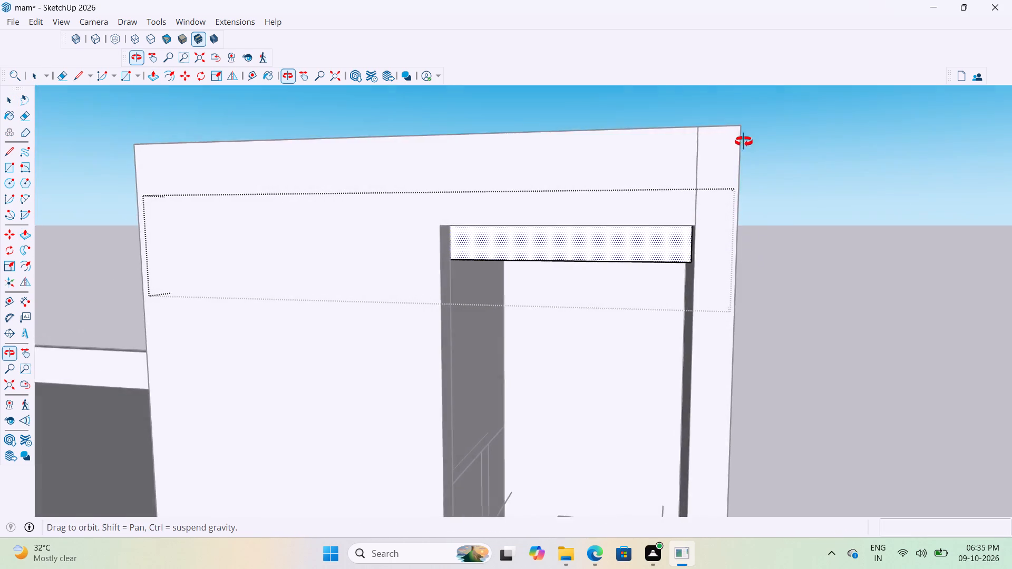
middle_click_drag(744, 142, 744, 140)
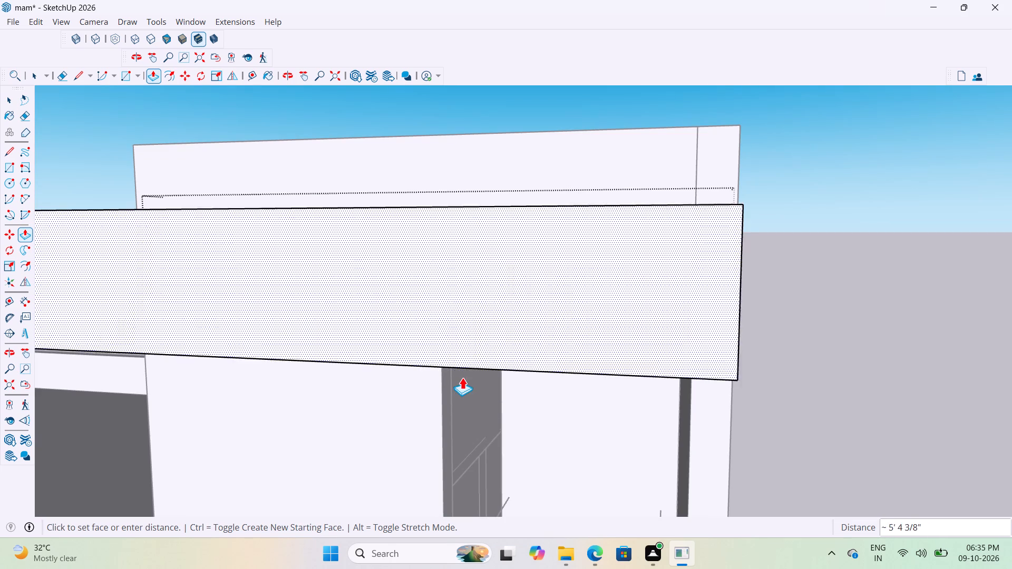
scroll(453, 362, "down", 4)
left_click(453, 362)
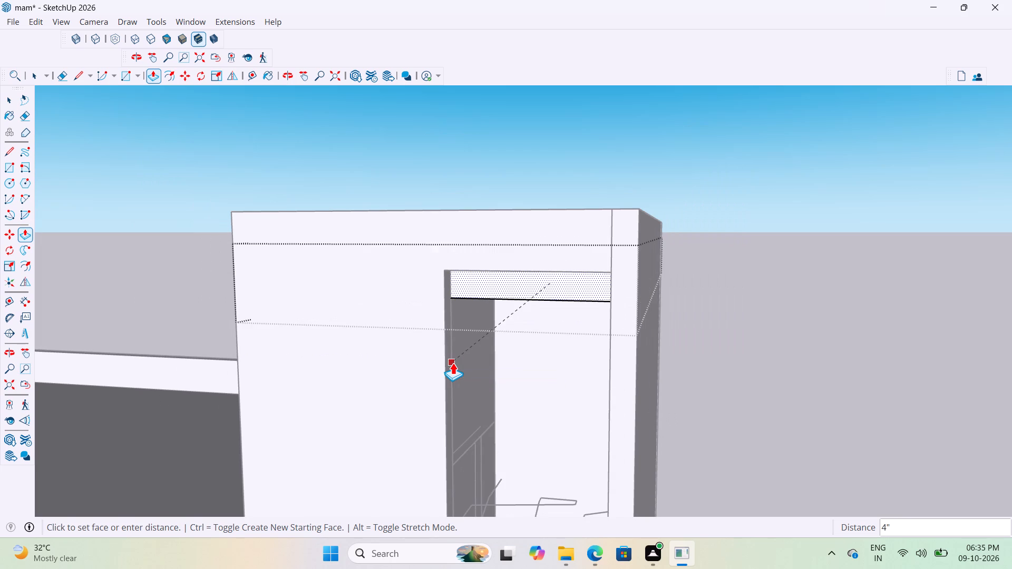
key("space")
left_click(747, 323)
Split the slab's edge face with a 6" vertical line at the doorway's side, pull the part above the opening out 4", and leave the group.
scroll(623, 299, "up", 3)
middle_click_drag(597, 257, 634, 174)
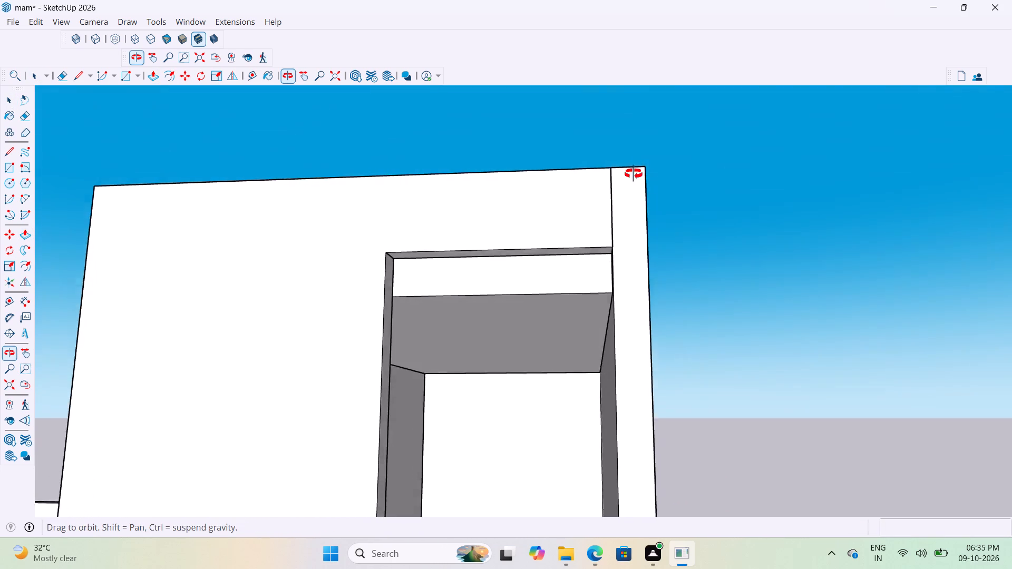
middle_click_drag(634, 174, 642, 153)
scroll(533, 282, "up", 5)
left_click(540, 273)
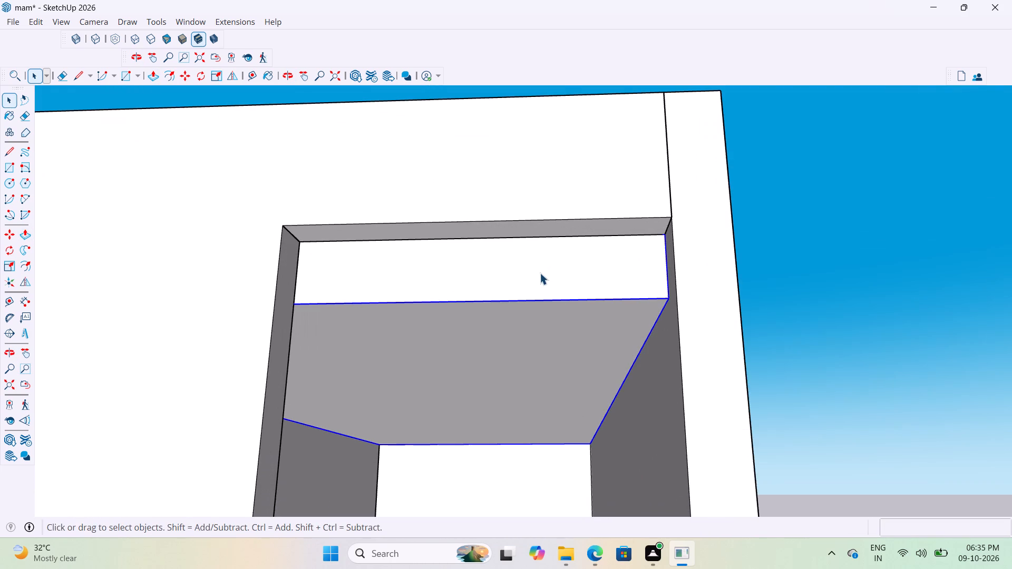
key("l")
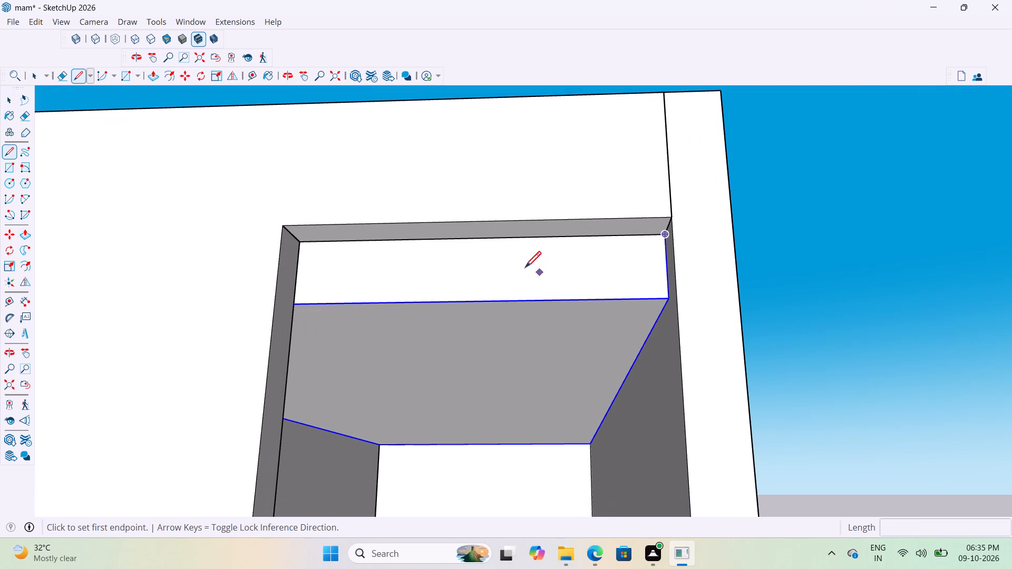
key("space")
double_click(536, 267)
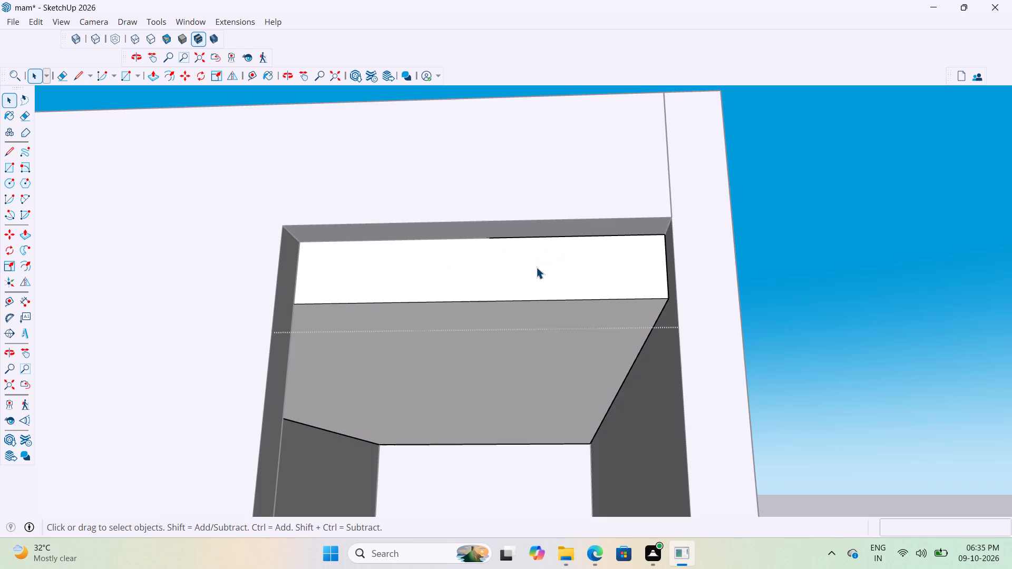
middle_click_drag(527, 267, 493, 271)
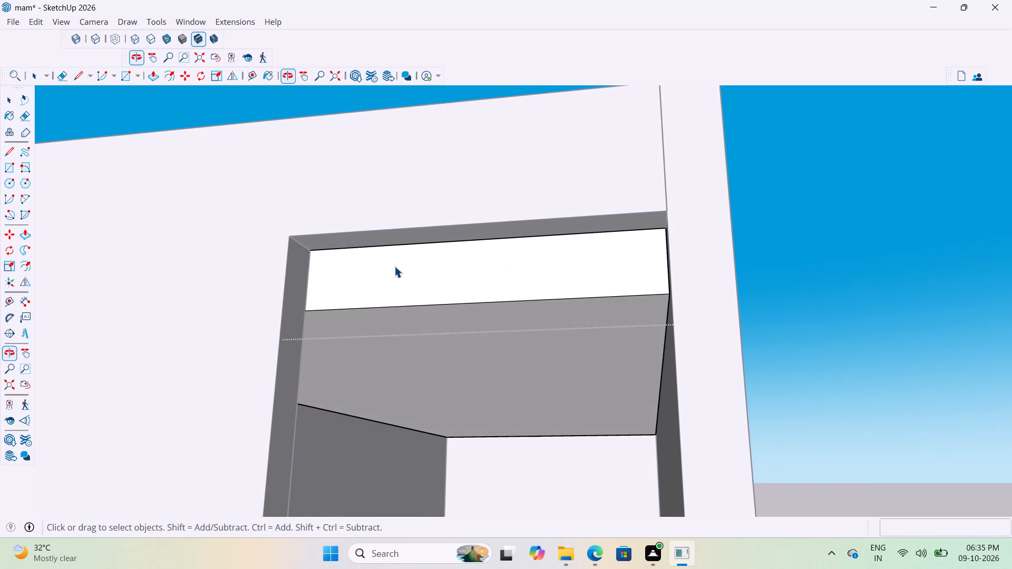
key("l")
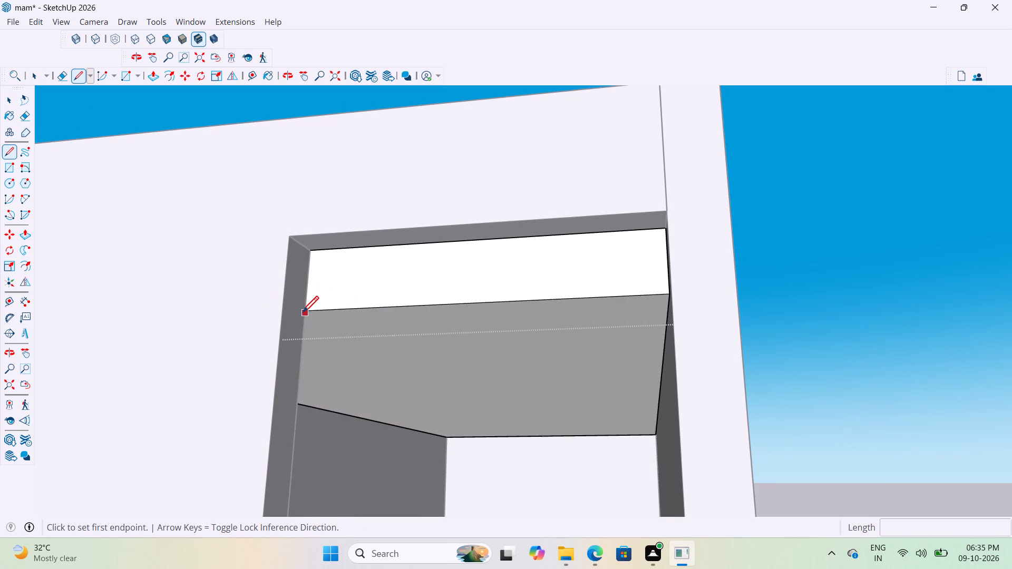
left_click(307, 311)
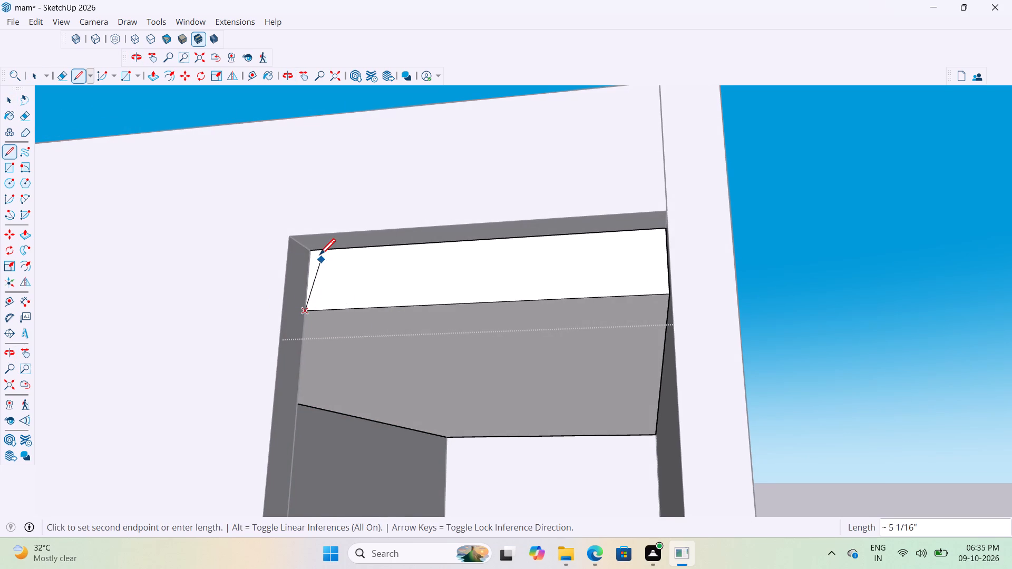
left_click(314, 251)
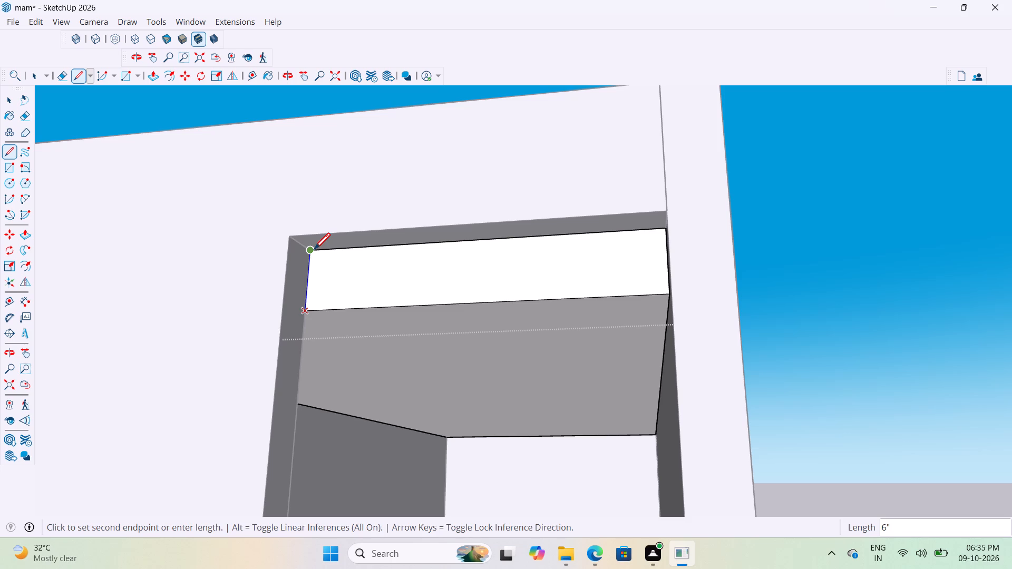
key("p")
left_click(397, 272)
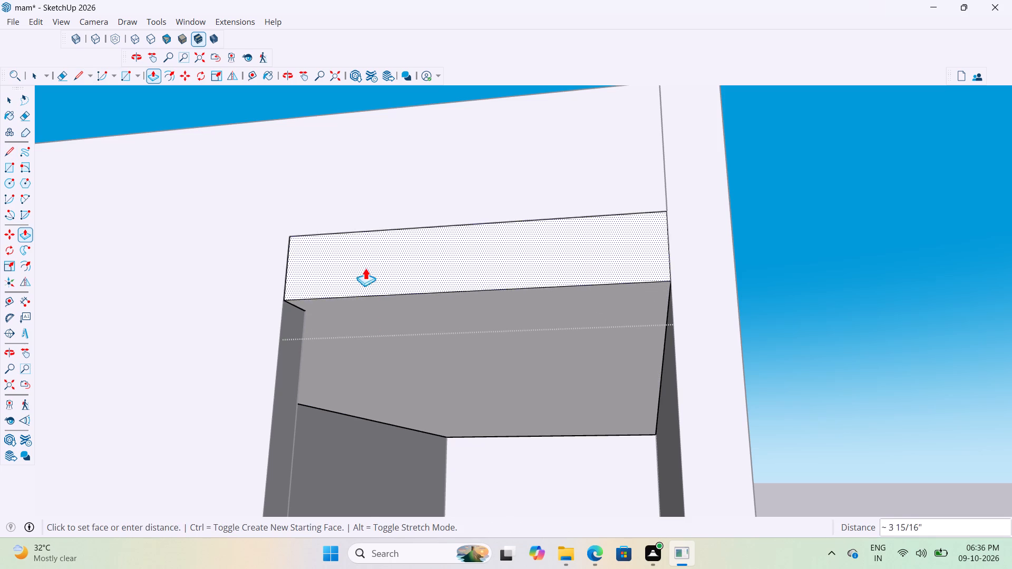
left_click(538, 218)
scroll(528, 215, "down", 4)
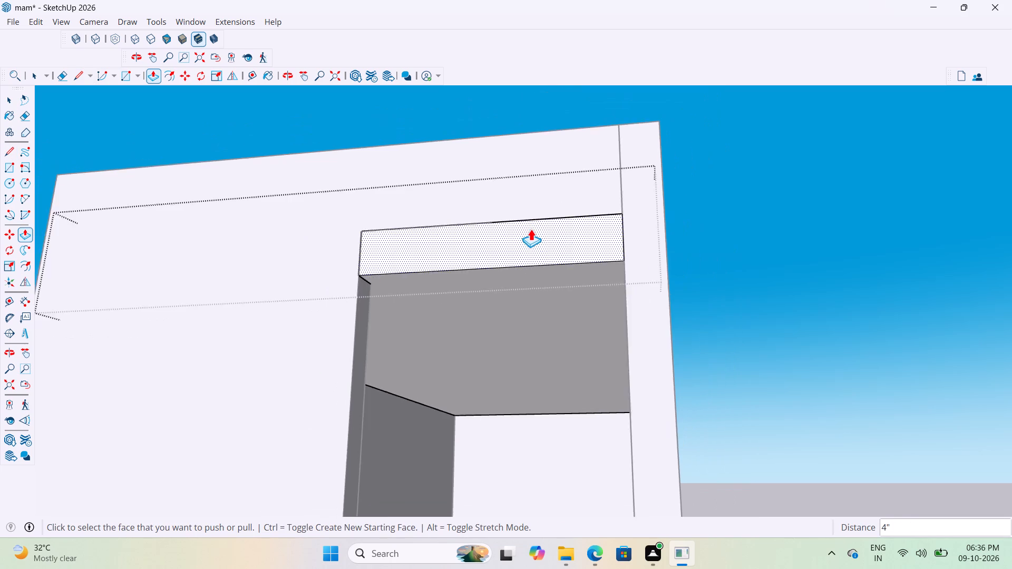
scroll(531, 229, "down", 4)
key("space")
left_click(749, 267)
Examine the stairwell enclosure's doorway and corners from several sides, and check the whole house.
middle_click_drag(630, 255, 557, 268)
scroll(557, 268, "down", 1)
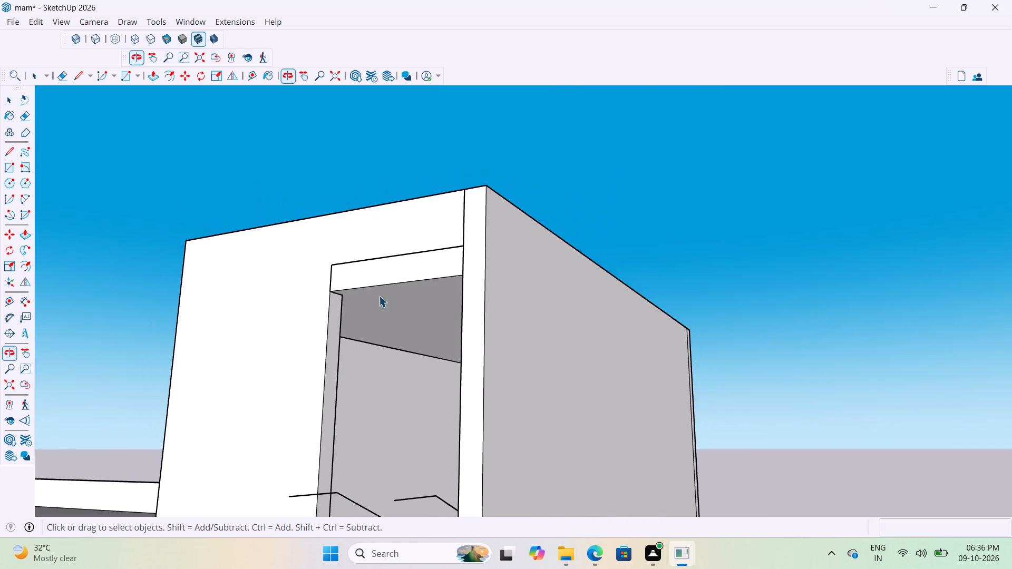
scroll(342, 298, "up", 3)
middle_click_drag(384, 242, 230, 252)
scroll(379, 317, "up", 2)
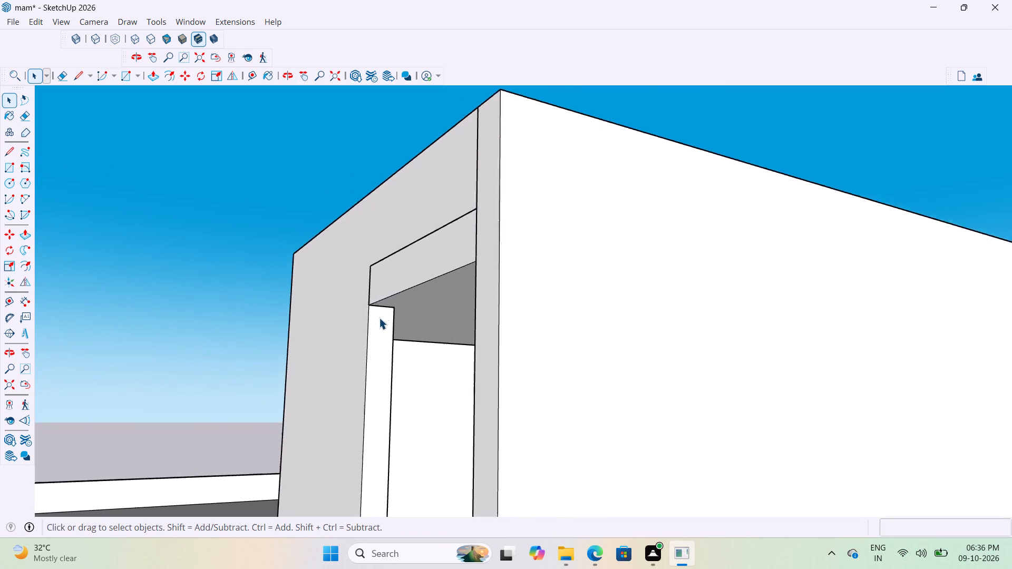
middle_click_drag(393, 309, 346, 300)
scroll(493, 292, "down", 13)
middle_click_drag(490, 308, 643, 406)
scroll(614, 400, "down", 9)
scroll(540, 362, "down", 5)
middle_click_drag(564, 386, 322, 360)
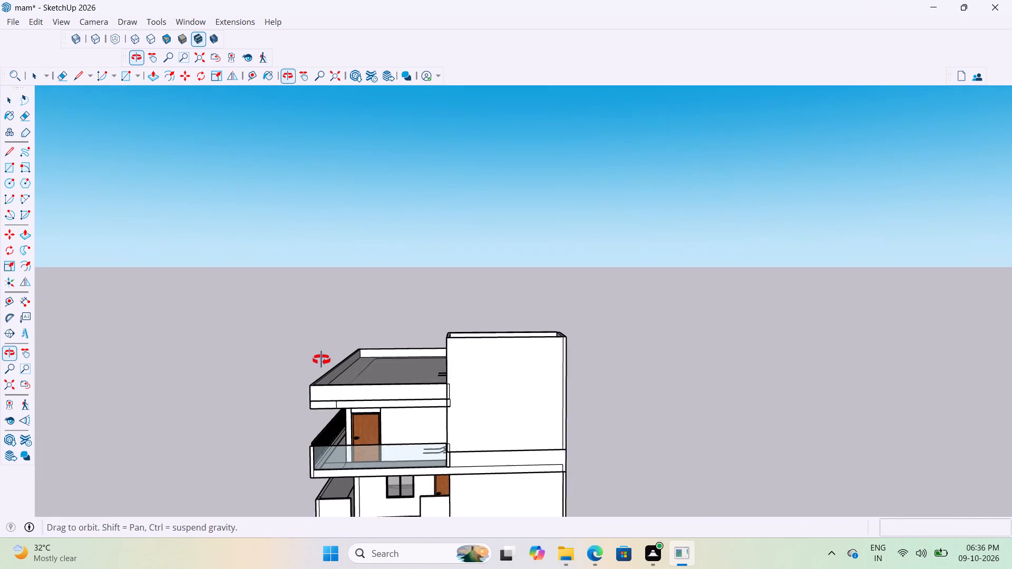
middle_click_drag(322, 360, 321, 360)
scroll(593, 262, "down", 4)
scroll(581, 276, "up", 6)
scroll(599, 268, "down", 5)
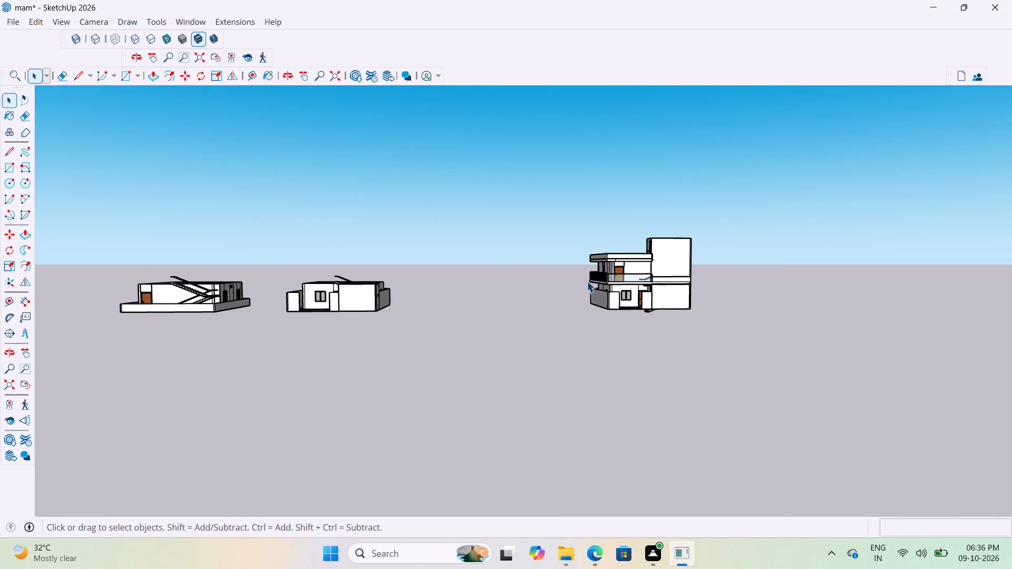
scroll(635, 265, "up", 9)
middle_click_drag(656, 230, 783, 332)
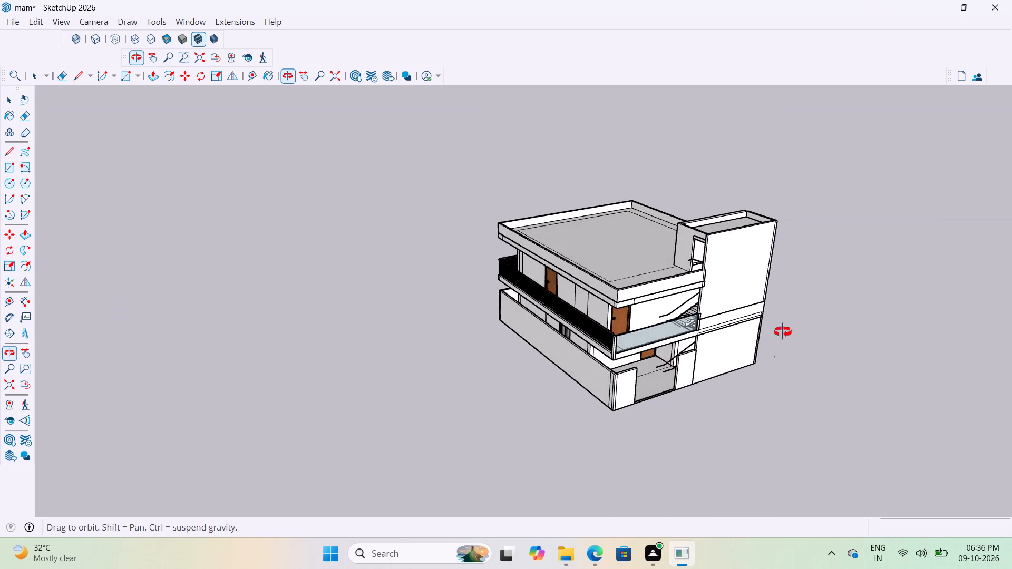
middle_click_drag(783, 332, 799, 336)
Copy the ground-floor interior door beside the window into the rooftop stairwell's doorway, snapping its bottom corner to the doorway's bottom corner, and deselect it.
scroll(663, 315, "down", 9)
middle_click_drag(429, 418, 659, 399)
scroll(659, 398, "up", 1)
scroll(399, 511, "up", 3)
scroll(484, 414, "down", 4)
middle_click_drag(474, 454, 497, 478)
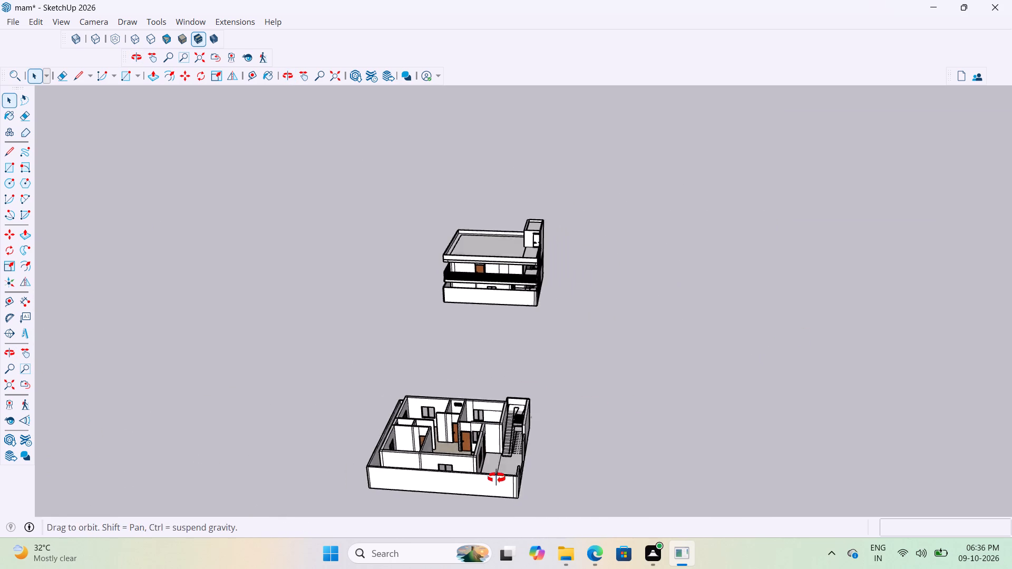
middle_click_drag(497, 478, 499, 481)
scroll(486, 468, "up", 20)
scroll(486, 468, "up", 4)
left_click(488, 454)
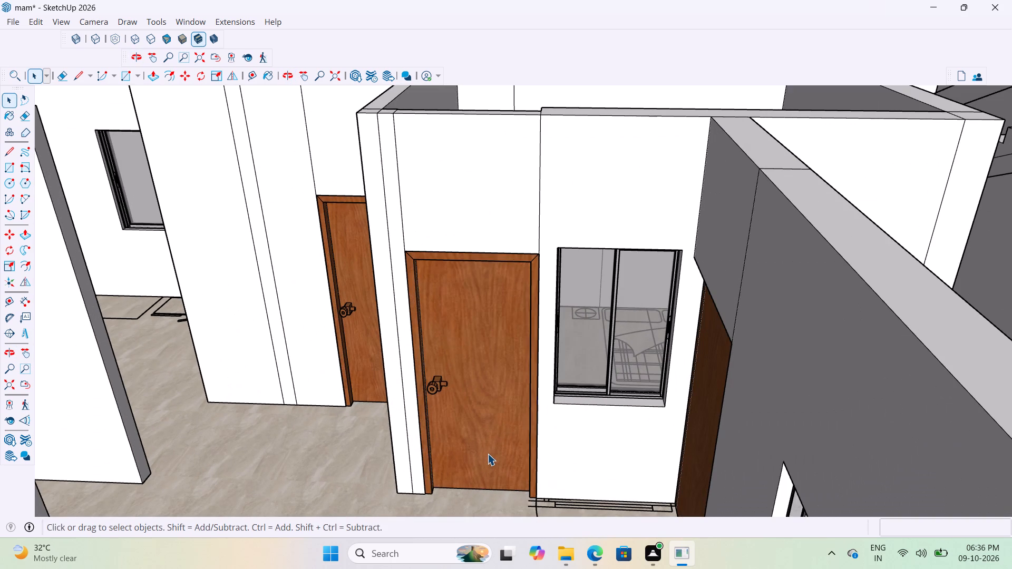
key("m")
scroll(427, 510, "up", 9)
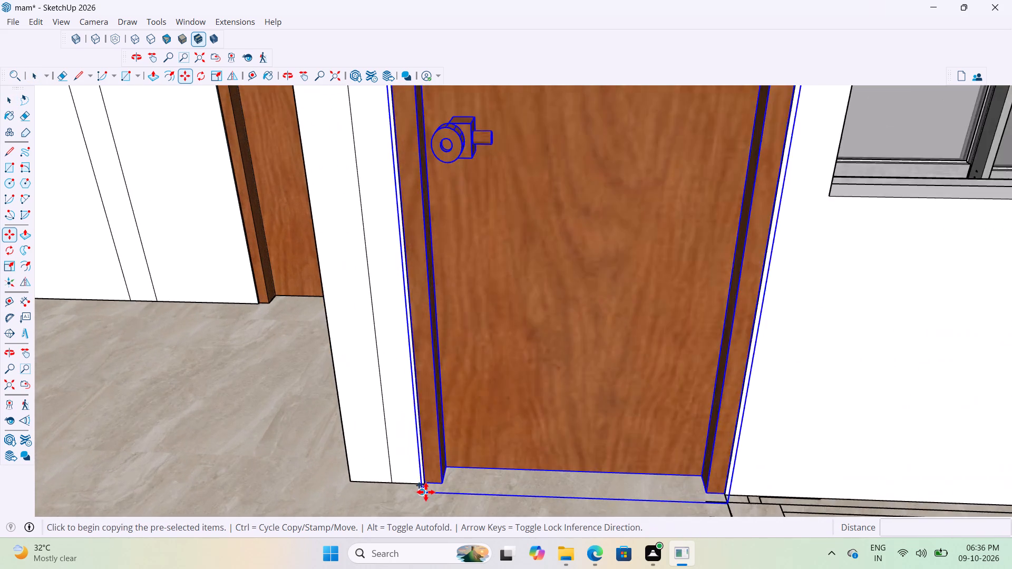
scroll(426, 492, "up", 8)
left_click(419, 474)
scroll(526, 436, "down", 20)
scroll(526, 436, "down", 20)
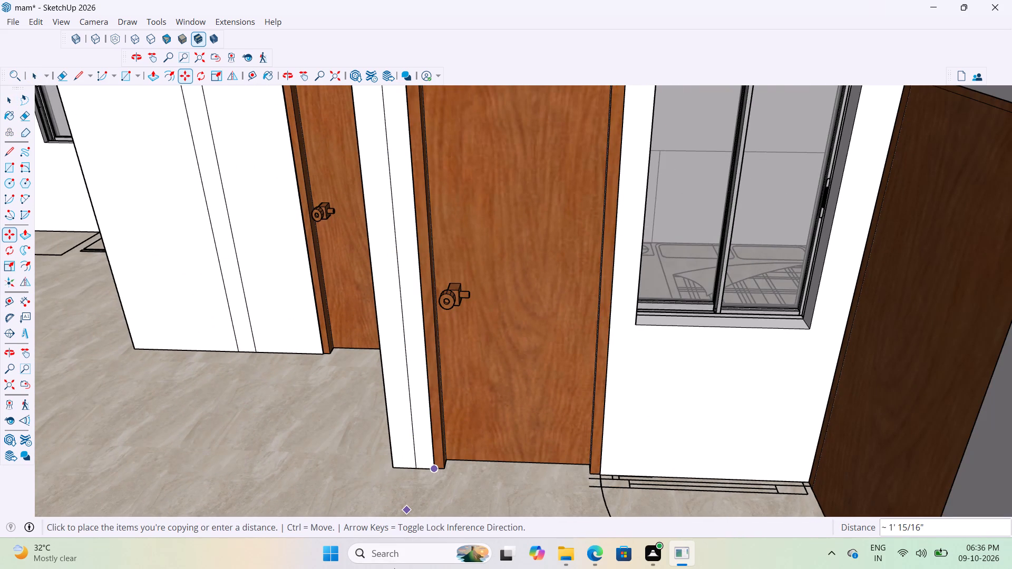
scroll(394, 568, "down", 19)
scroll(425, 558, "down", 11)
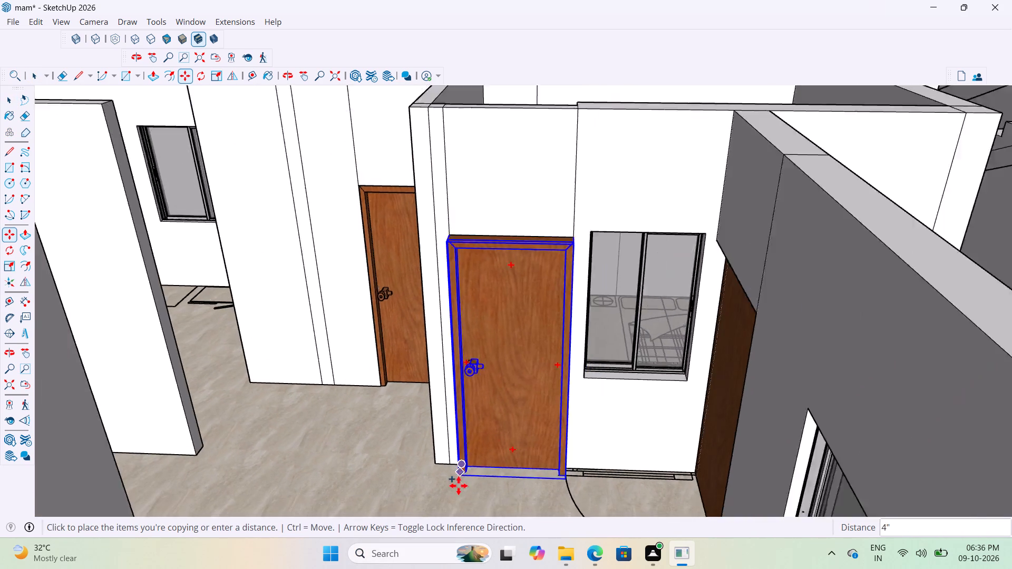
scroll(459, 486, "down", 12)
scroll(455, 549, "down", 5)
scroll(552, 378, "down", 10)
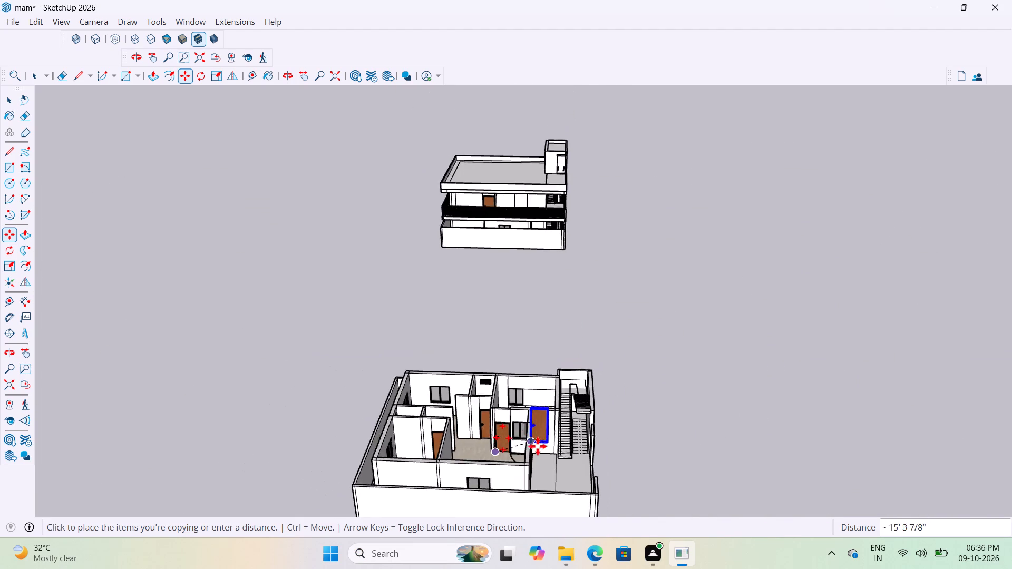
scroll(538, 446, "down", 2)
scroll(579, 258, "up", 20)
scroll(579, 258, "up", 5)
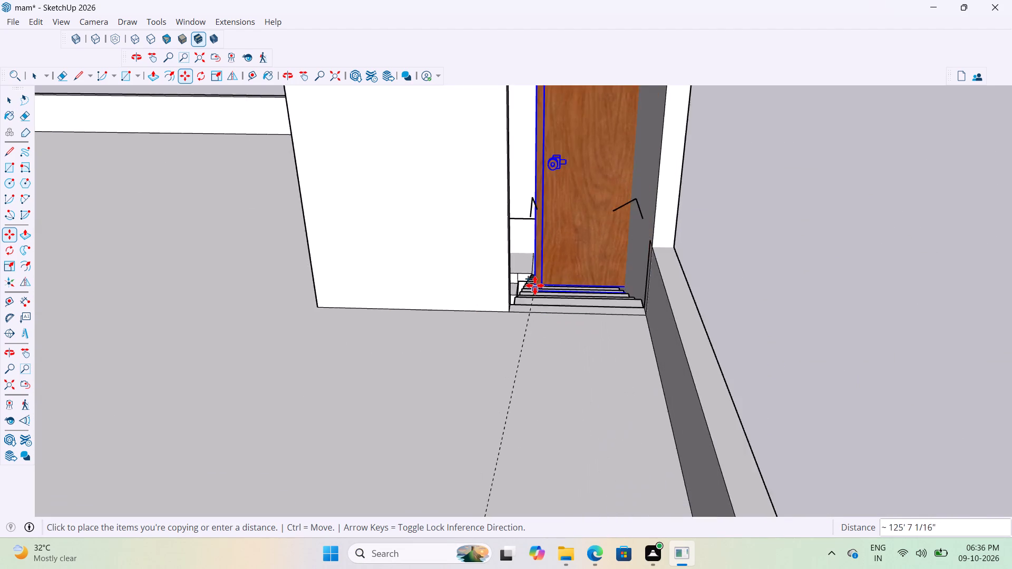
scroll(535, 286, "up", 20)
scroll(535, 286, "up", 10)
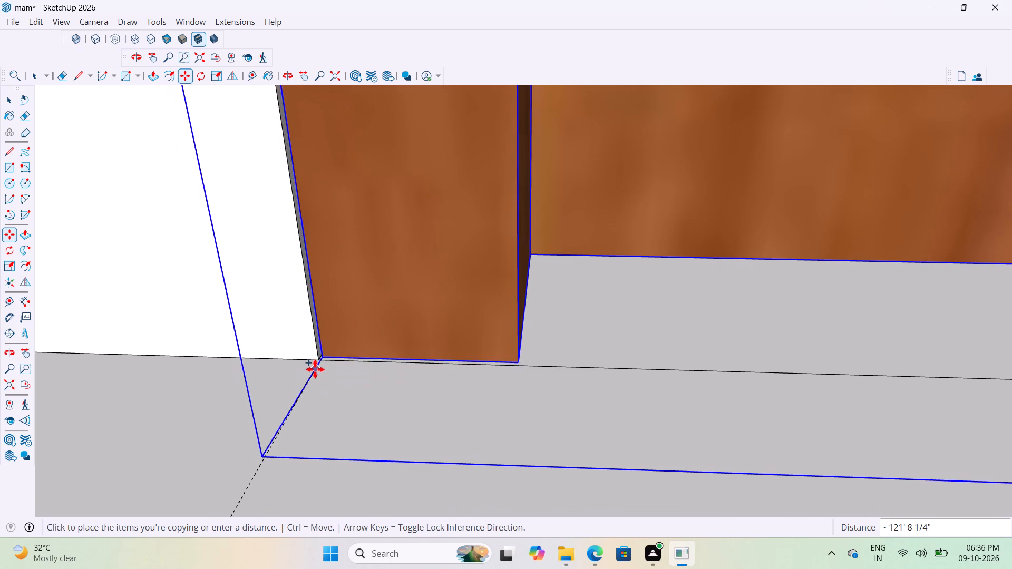
left_click(321, 361)
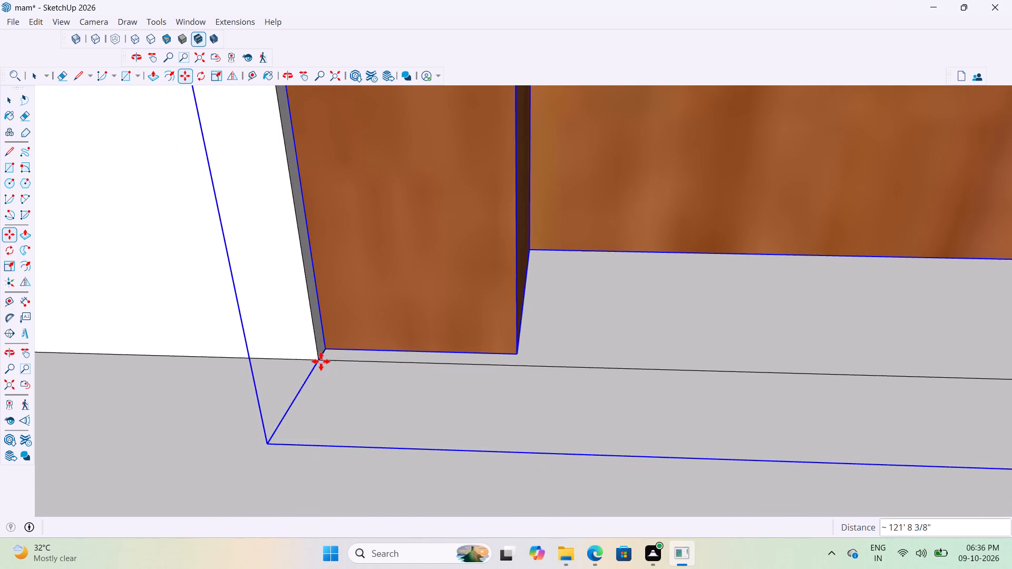
scroll(320, 362, "down", 20)
scroll(320, 362, "down", 16)
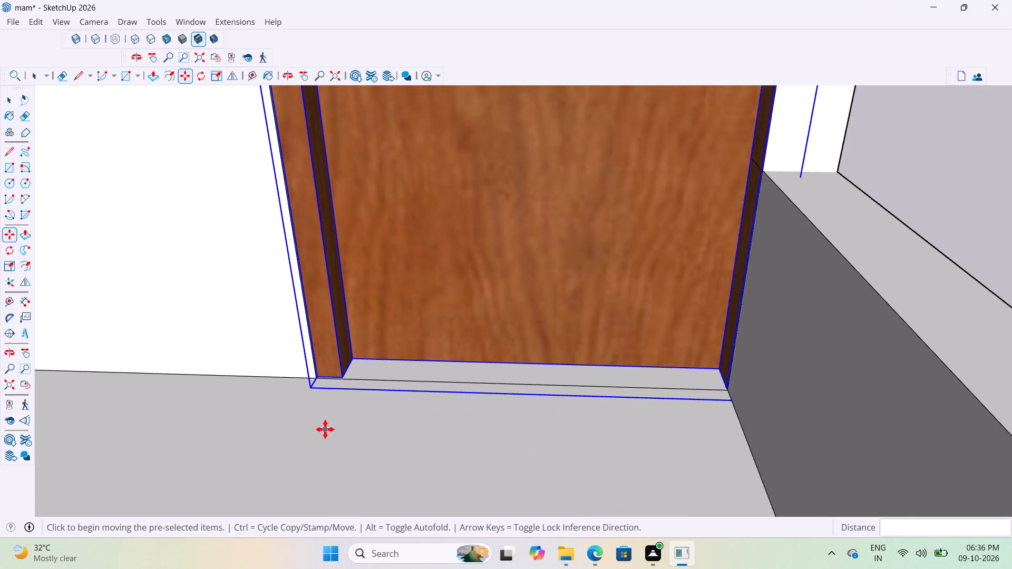
scroll(325, 429, "down", 20)
scroll(325, 429, "down", 2)
key("space")
key("space")
left_click(685, 387)
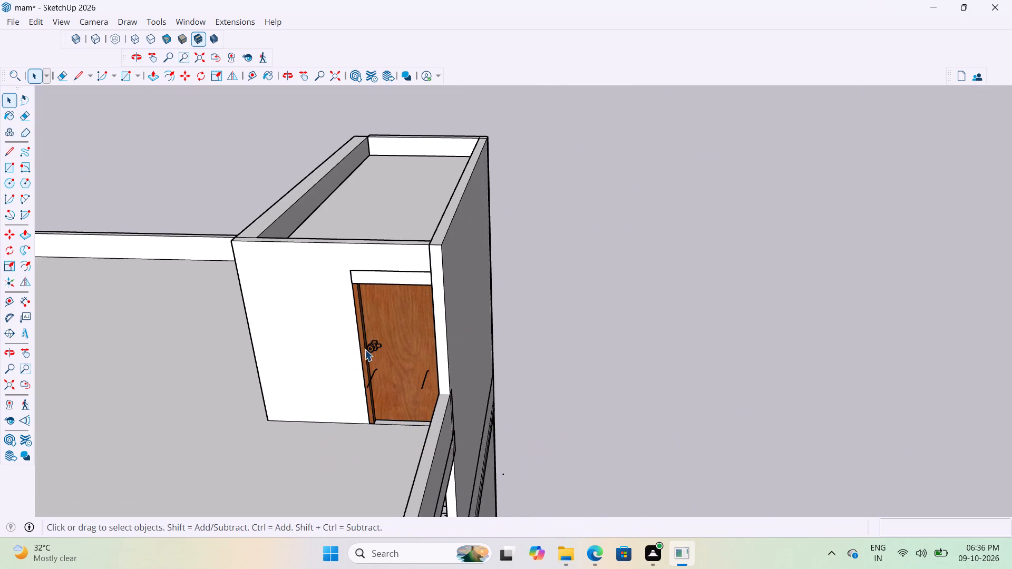
Scale the copied stairwell door down in height so its top meets the underside of the slab above the doorway.
scroll(374, 345, "up", 3)
left_click(402, 346)
key("s")
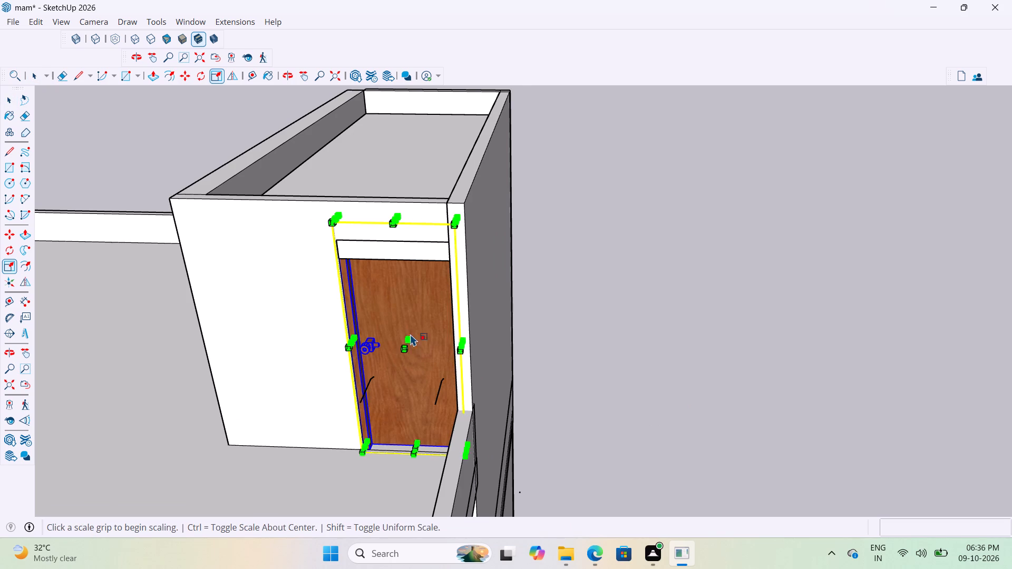
scroll(422, 315, "up", 2)
scroll(404, 185, "up", 4)
middle_click_drag(387, 194, 394, 221)
scroll(394, 221, "down", 1)
scroll(394, 221, "up", 1)
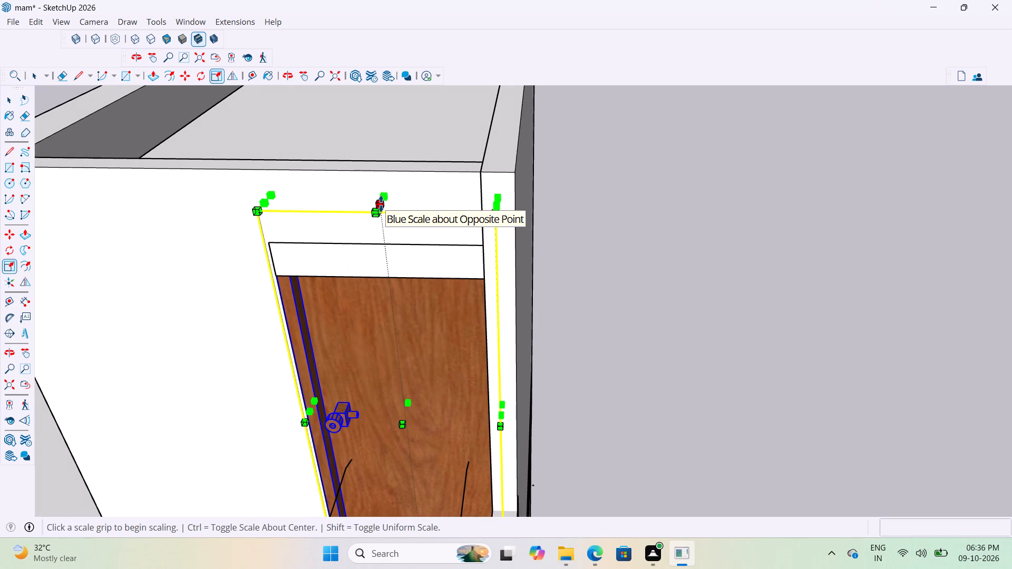
left_click(381, 204)
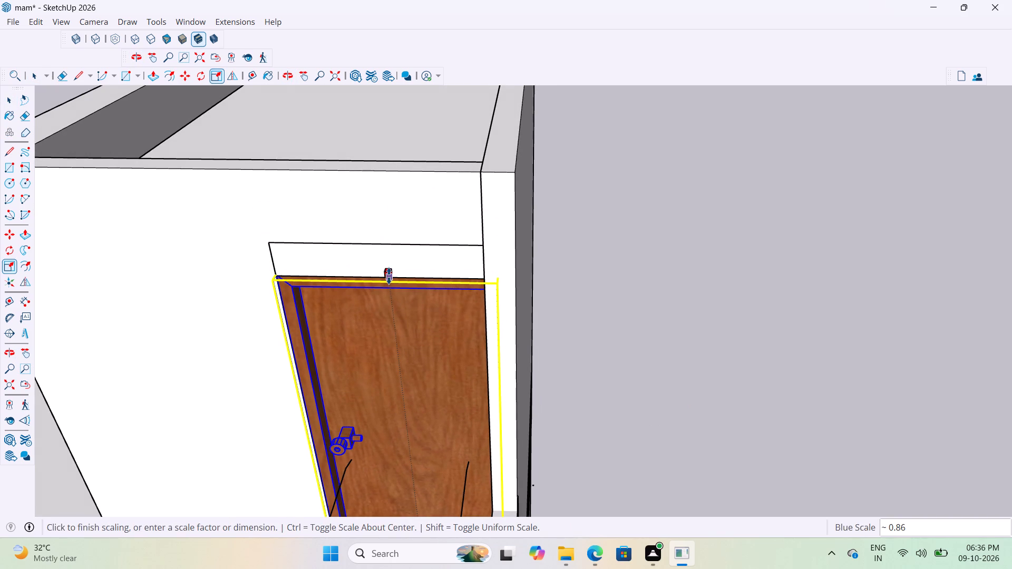
middle_click_drag(391, 274, 521, 134)
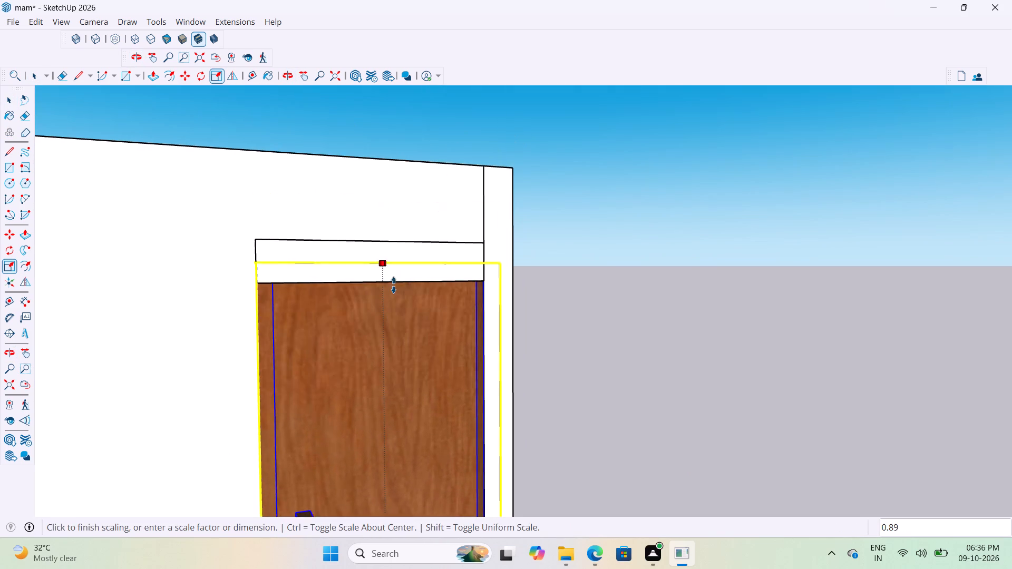
left_click(394, 281)
Scale the stairwell door in width so its frame ends at the doorway's side wall, and deselect it.
scroll(420, 287, "down", 4)
middle_click_drag(481, 380, 417, 402)
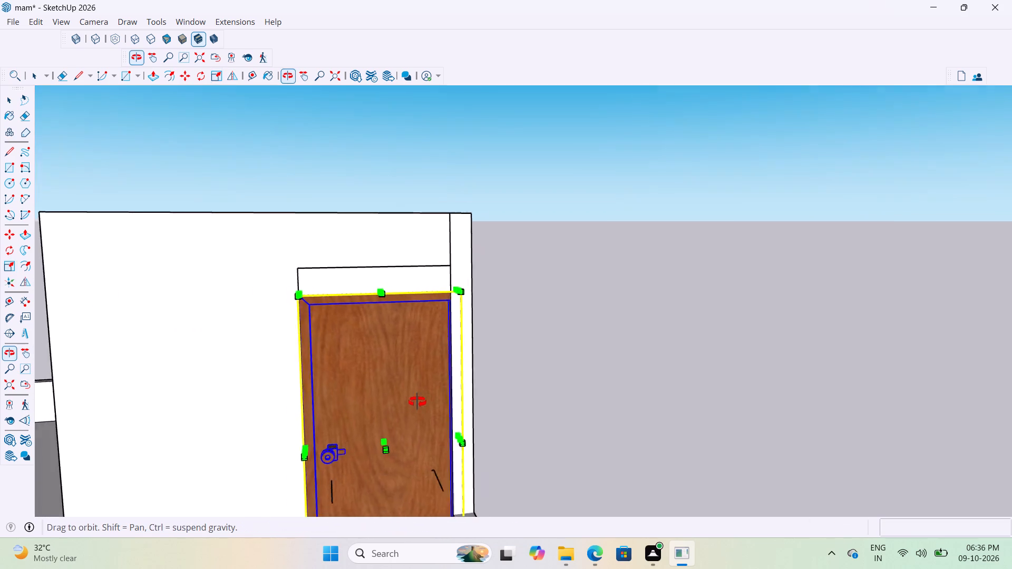
middle_click_drag(417, 402, 325, 425)
scroll(456, 440, "up", 6)
left_click(442, 426)
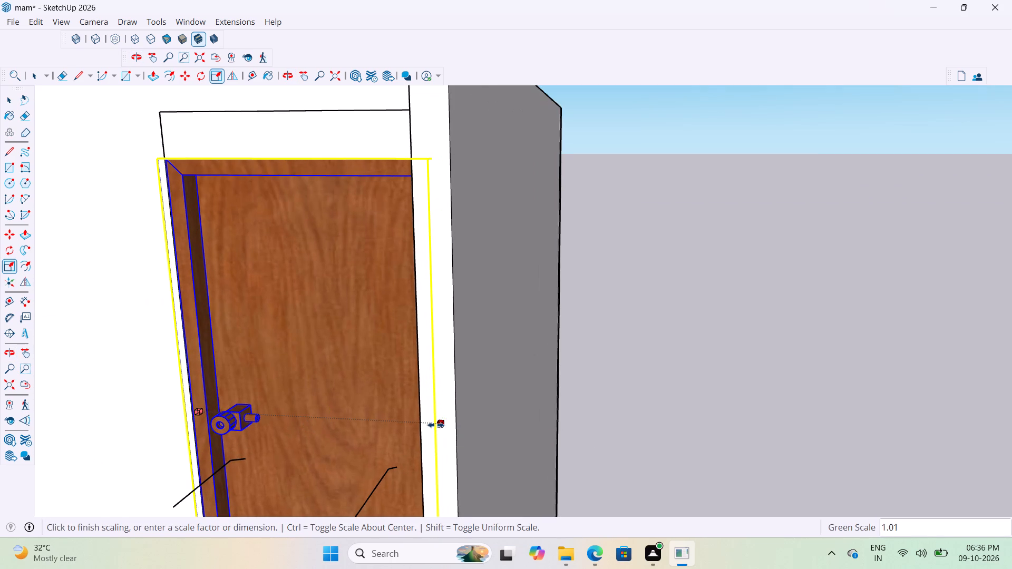
left_click(425, 425)
scroll(541, 401, "down", 5)
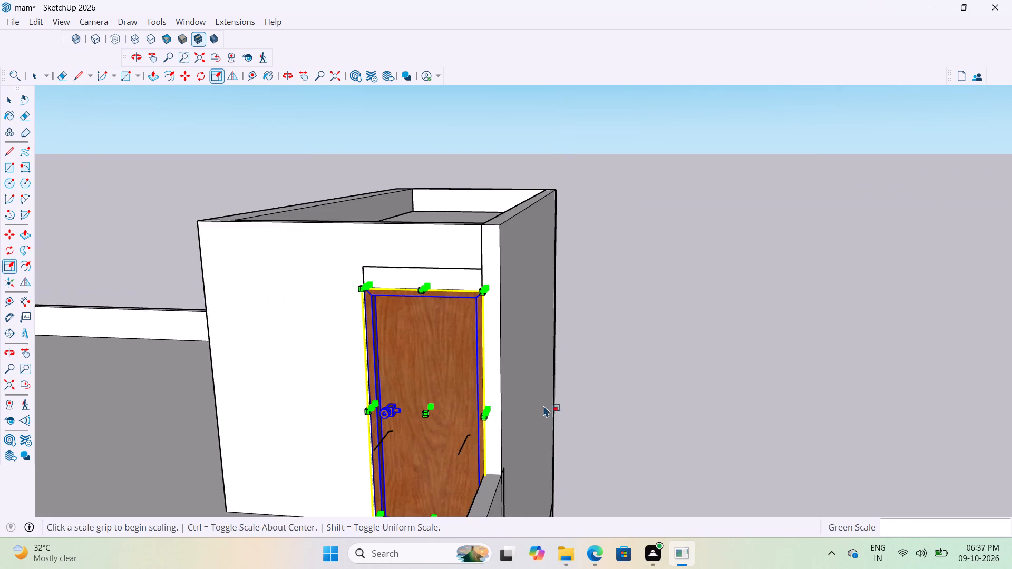
scroll(537, 400, "down", 5)
key("space")
left_click(677, 361)
Examine the fitted stairwell door and the end of the first-floor balcony's glass railing beside the stair wall.
scroll(492, 408, "up", 10)
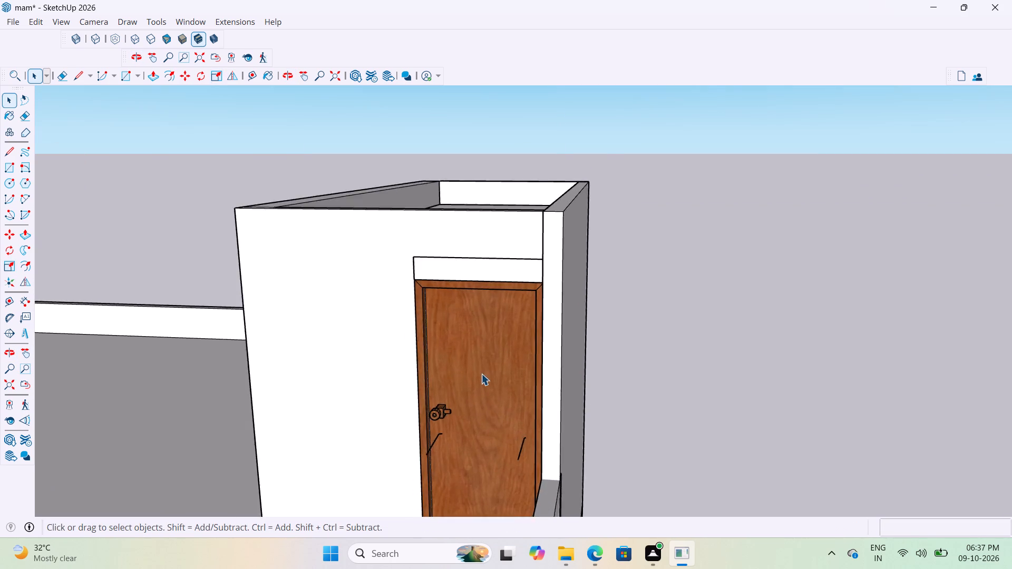
scroll(481, 374, "up", 2)
middle_click_drag(506, 315, 439, 377)
scroll(635, 291, "down", 20)
scroll(635, 291, "down", 1)
left_click(761, 355)
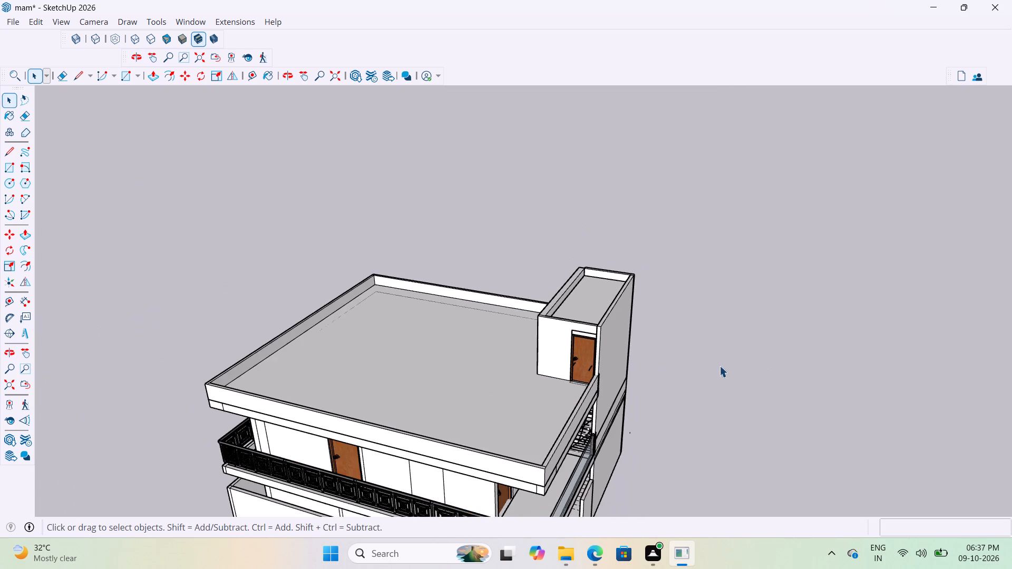
middle_click_drag(720, 358, 484, 332)
scroll(398, 504, "up", 11)
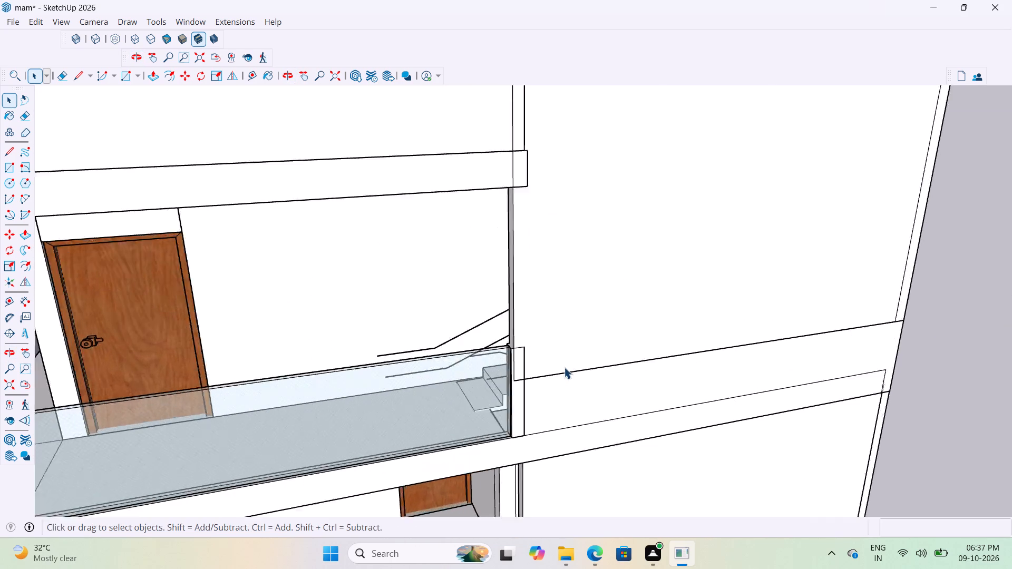
scroll(564, 367, "up", 5)
middle_click_drag(489, 380, 369, 406)
scroll(343, 366, "up", 7)
middle_click_drag(458, 348, 317, 393)
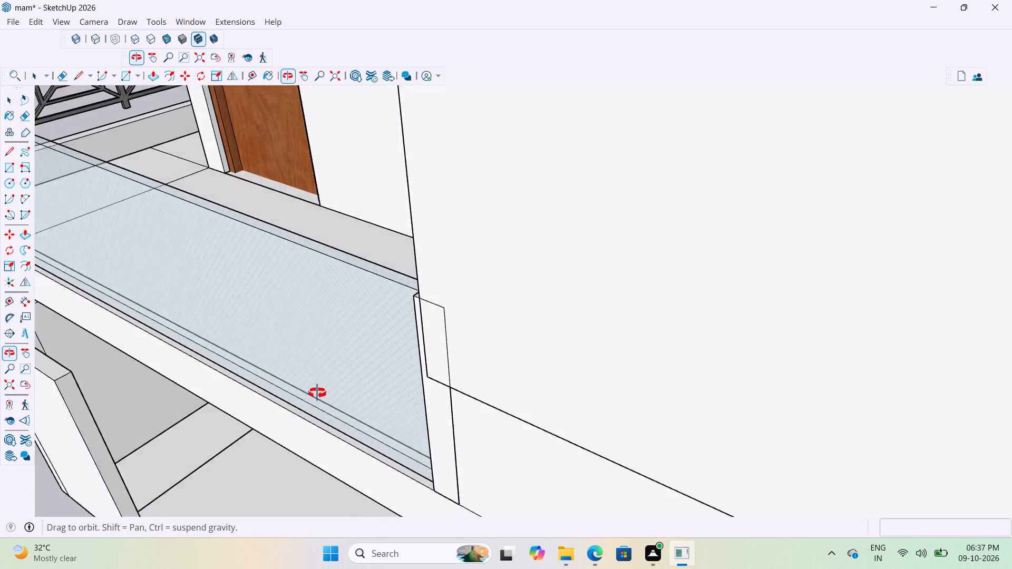
middle_click_drag(317, 393, 416, 369)
Move the short upright post at the glass railing's stair-wall end out to the ground beside the house, and leave the group.
left_click(437, 369)
scroll(443, 367, "down", 3)
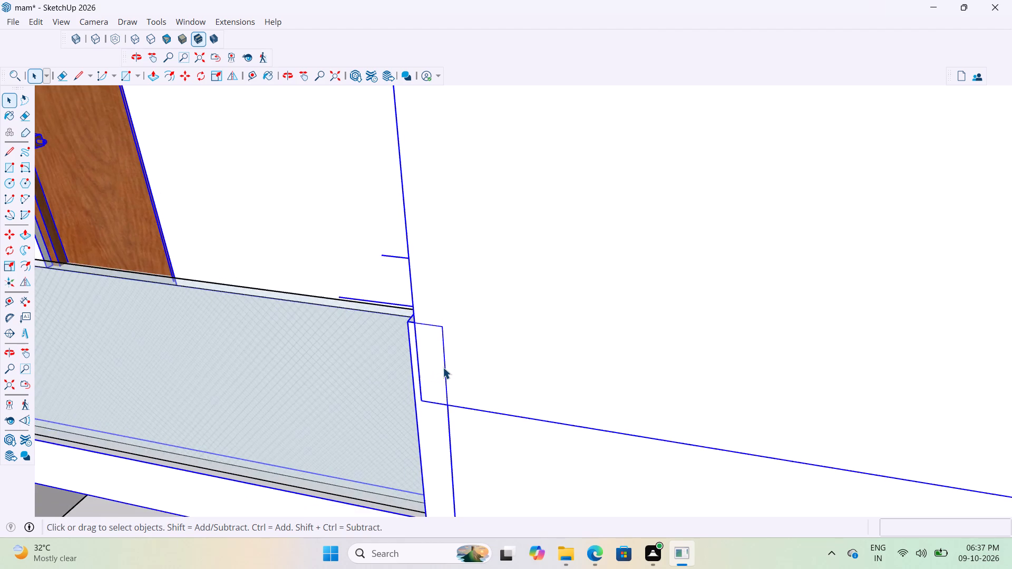
double_click(440, 367)
left_click(440, 388)
scroll(477, 379, "up", 3)
scroll(493, 366, "down", 3)
middle_click_drag(557, 337, 596, 332)
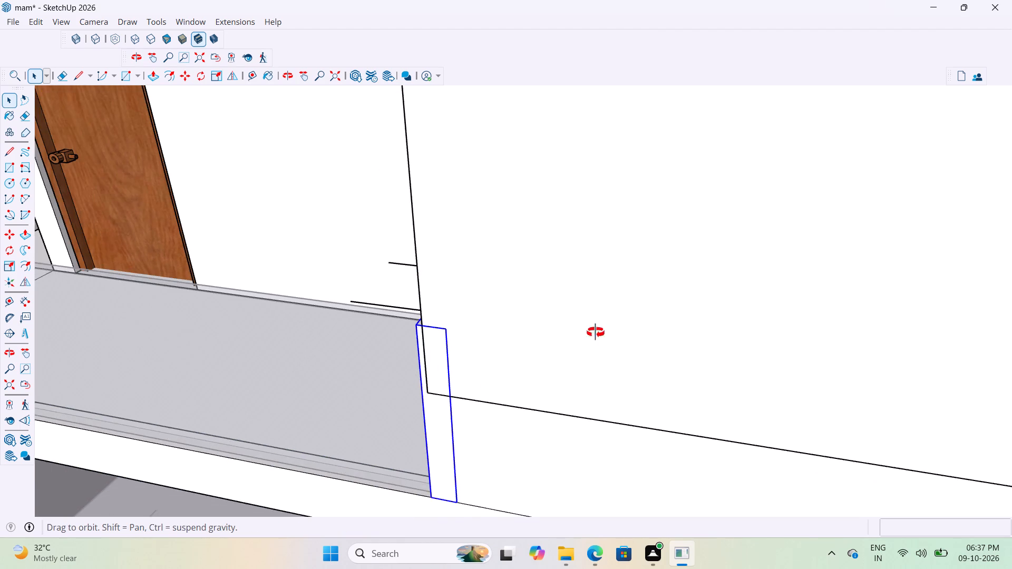
middle_click_drag(596, 332, 781, 332)
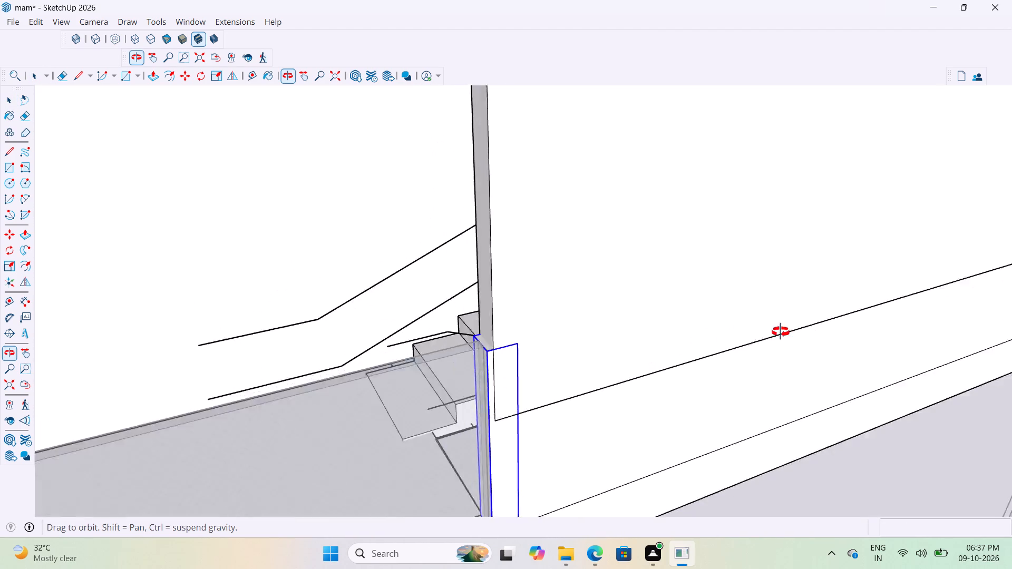
middle_click_drag(781, 332, 569, 333)
scroll(572, 301, "down", 4)
scroll(528, 327, "down", 4)
scroll(496, 359, "up", 2)
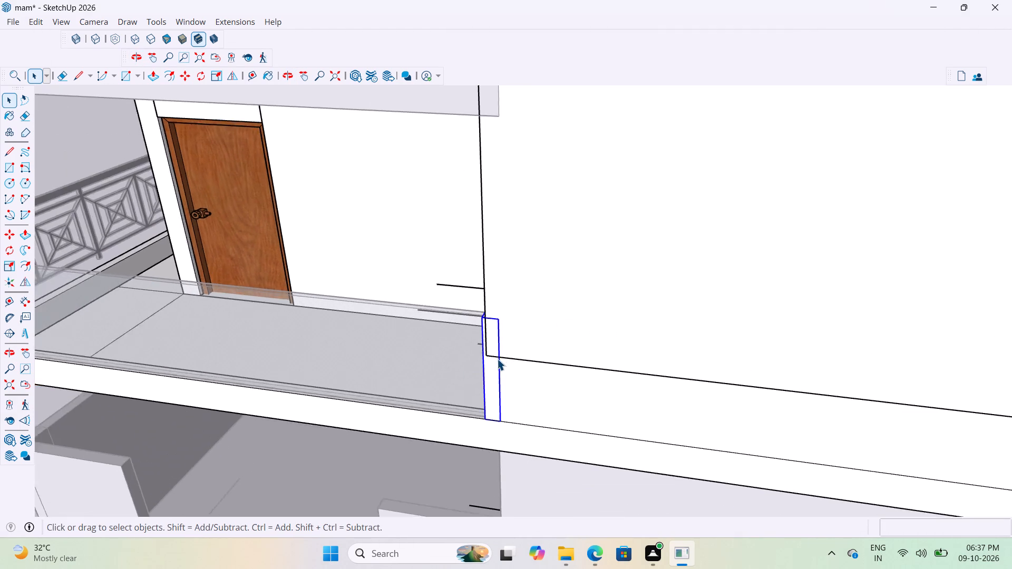
scroll(497, 359, "up", 5)
scroll(716, 310, "down", 4)
scroll(608, 323, "down", 8)
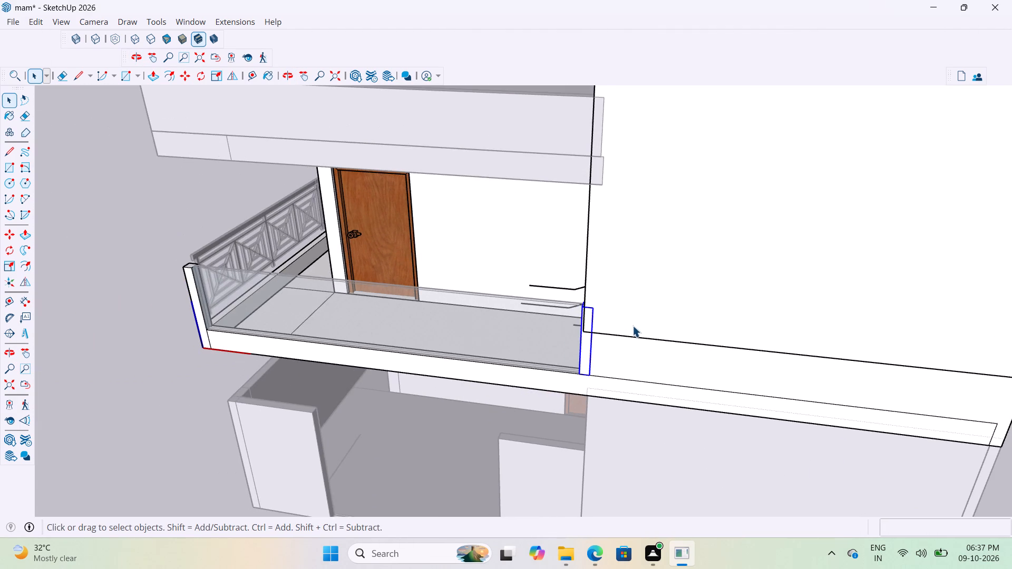
middle_click_drag(584, 325, 705, 302)
scroll(679, 297, "up", 10)
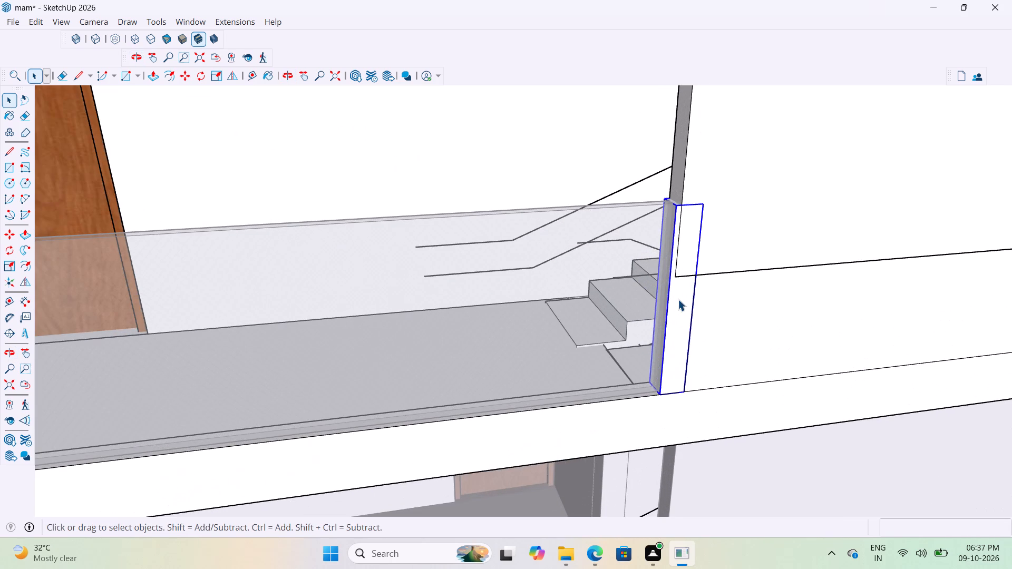
key("m")
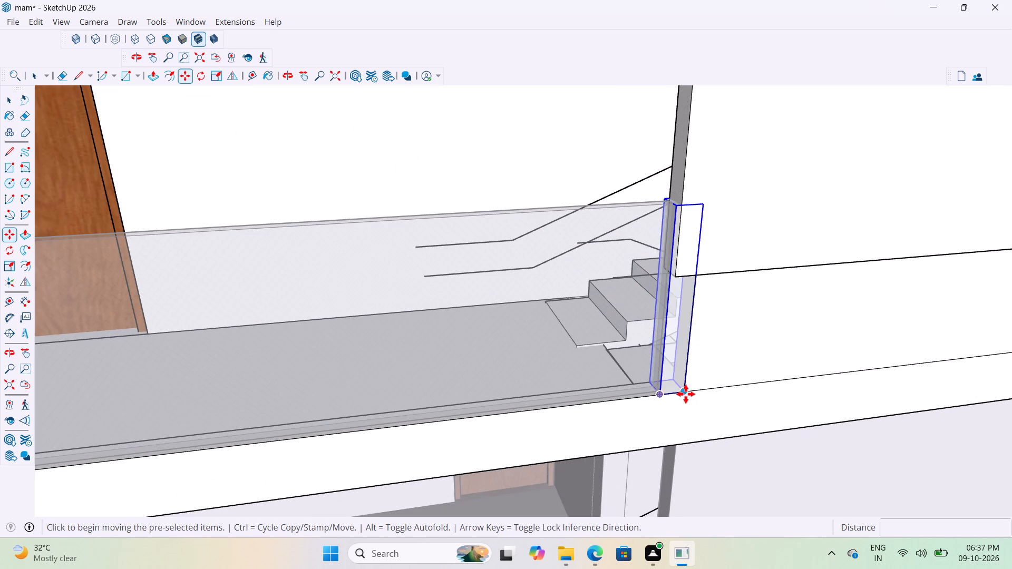
left_click(686, 394)
scroll(708, 388, "down", 20)
scroll(708, 388, "down", 8)
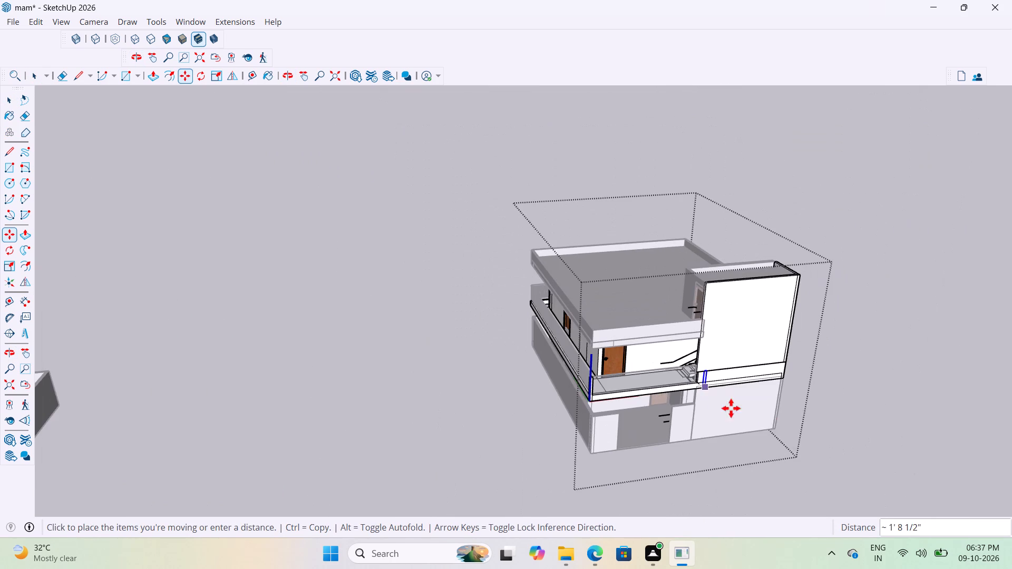
left_click_drag(828, 466, 832, 470)
key("space")
key("space")
left_click(929, 271)
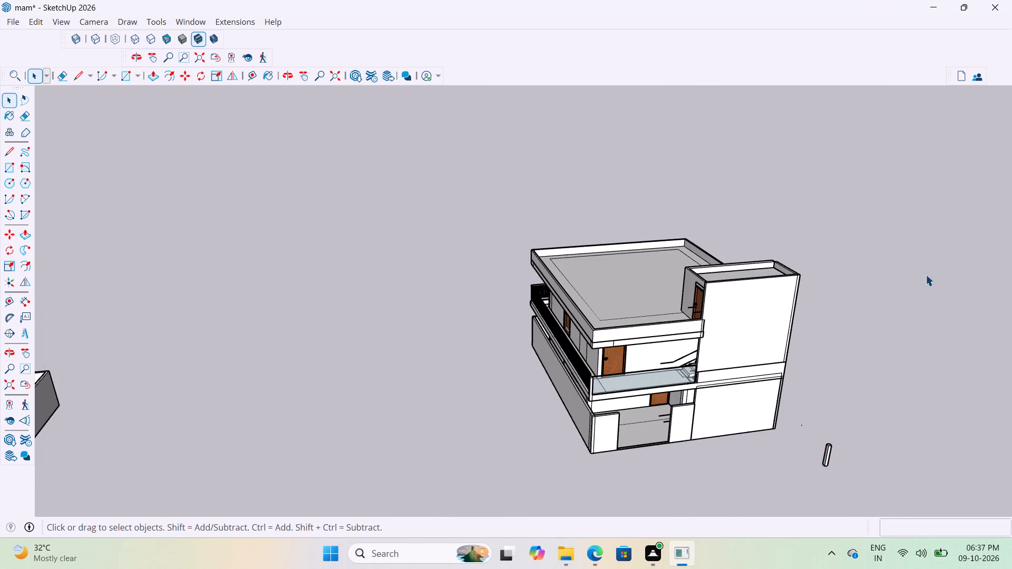
Examine the junction between the balcony's glass railing and the stair wall from the front.
scroll(777, 428, "up", 20)
scroll(777, 428, "up", 1)
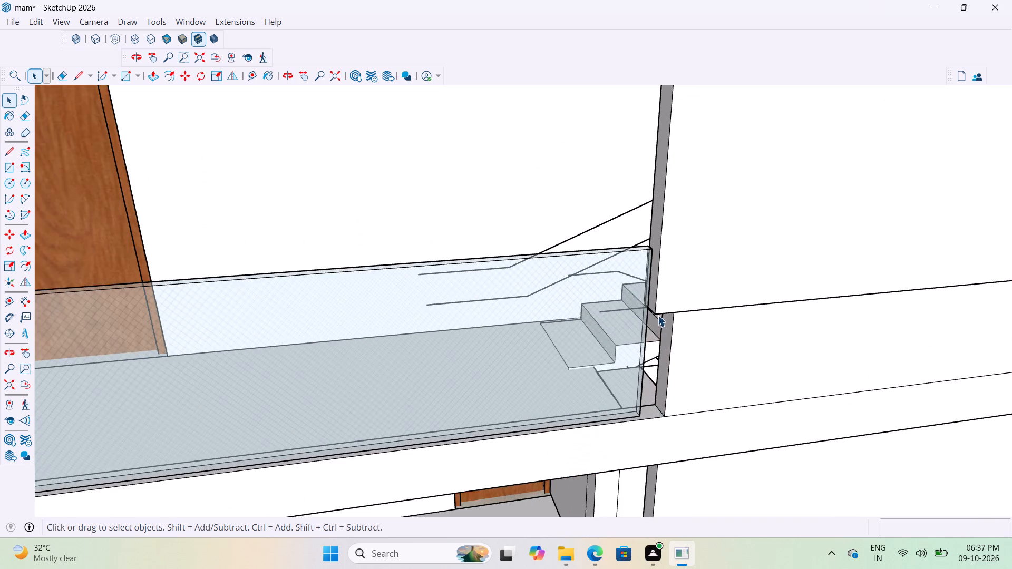
middle_click_drag(659, 310, 587, 262)
scroll(615, 293, "down", 4)
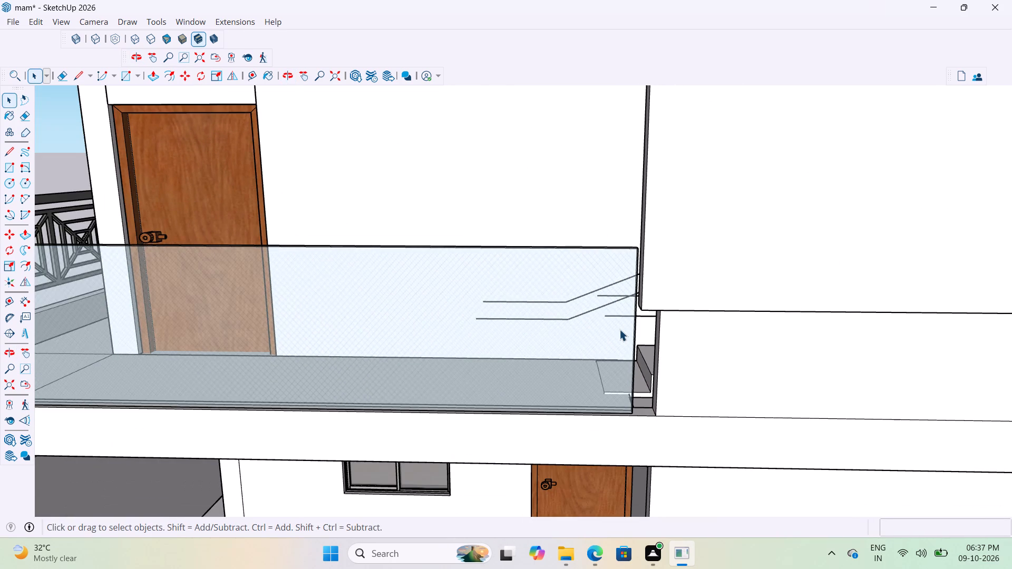
scroll(619, 329, "down", 5)
scroll(620, 340, "up", 3)
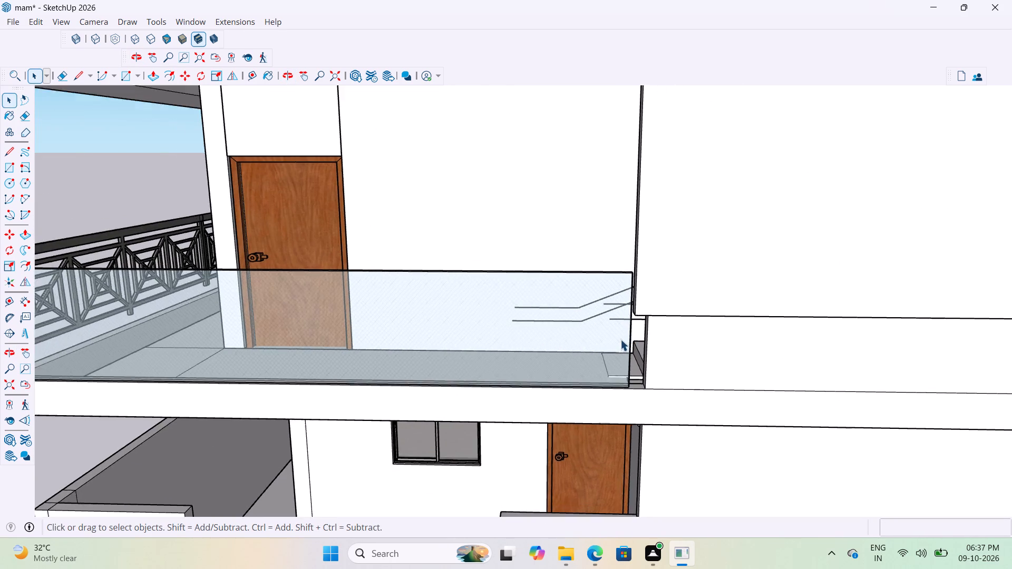
scroll(620, 339, "up", 2)
scroll(654, 319, "down", 9)
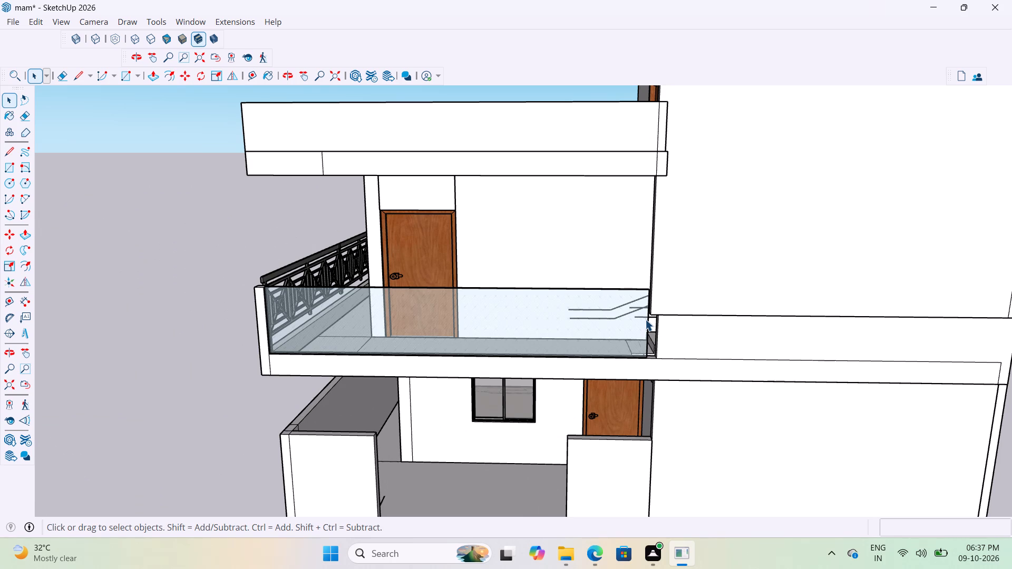
Push the end face of the low parapet wall beside the glass railing about 2 1/2" to line up with the stair wall.
scroll(556, 321, "up", 3)
scroll(669, 326, "up", 4)
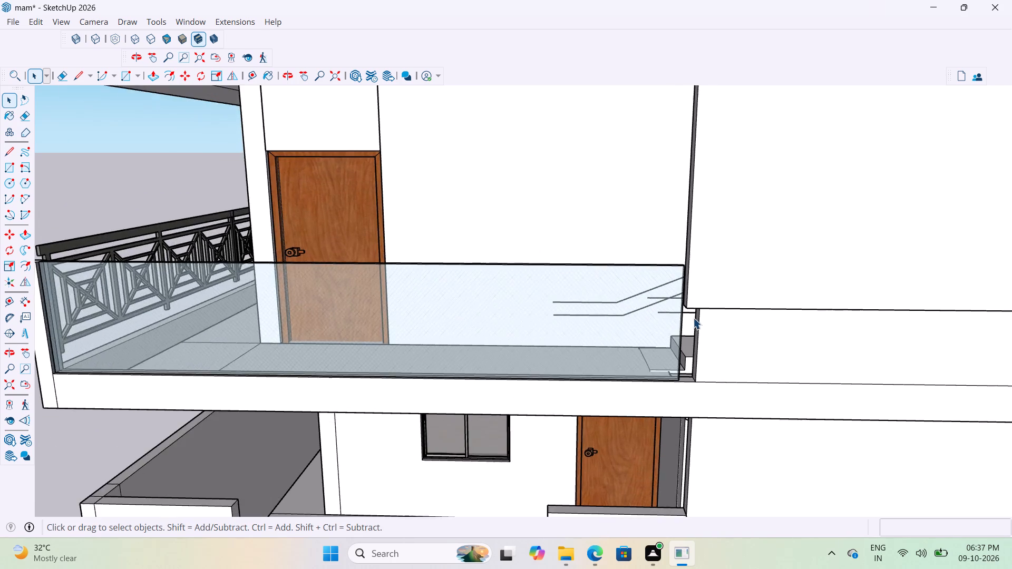
scroll(693, 318, "up", 10)
middle_click_drag(706, 305, 661, 288)
scroll(680, 299, "down", 8)
scroll(673, 328, "up", 4)
middle_click_drag(688, 330, 737, 349)
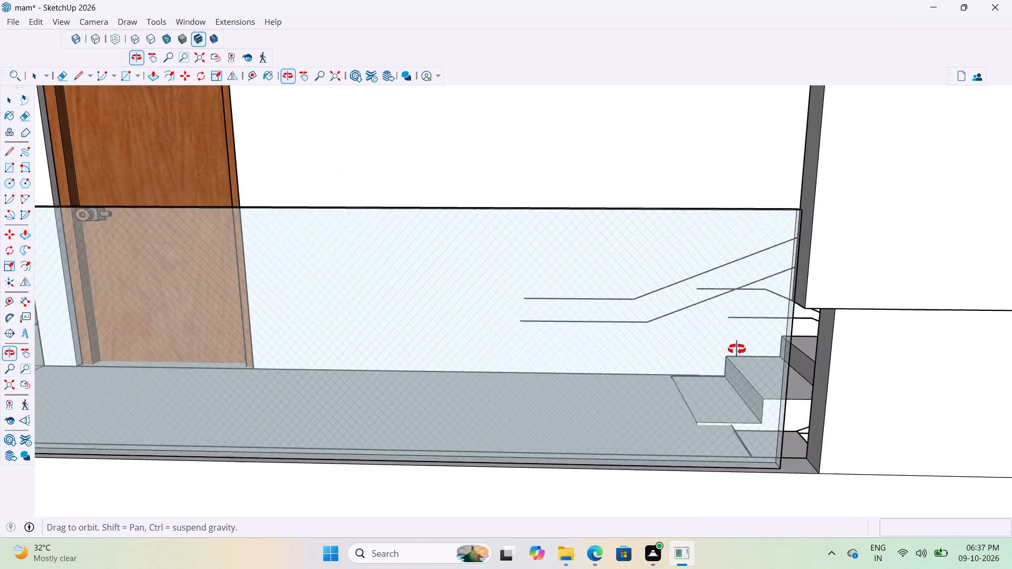
middle_click_drag(737, 349, 737, 350)
double_click(834, 381)
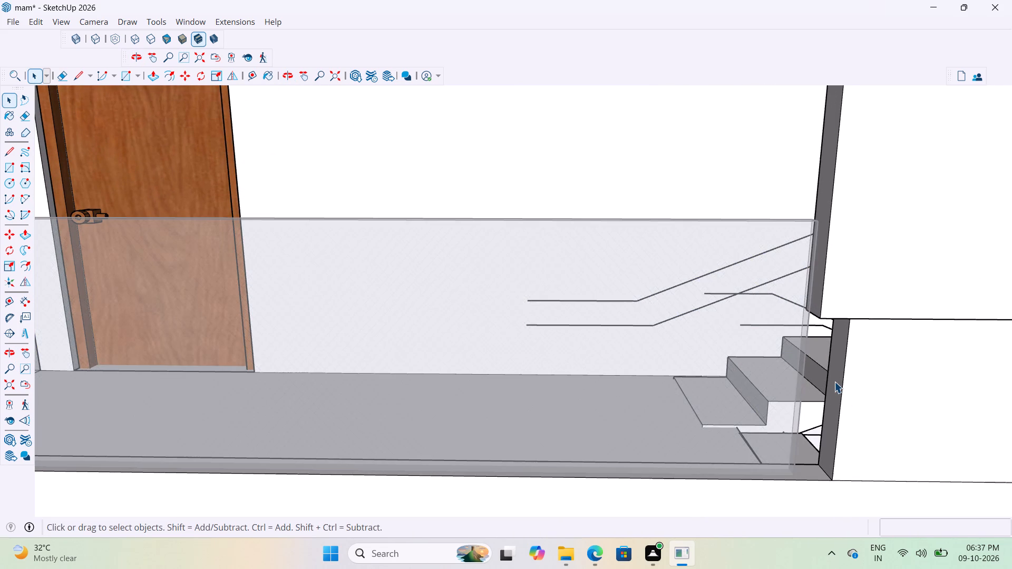
key("p")
scroll(839, 374, "up", 2)
key("space")
double_click(839, 374)
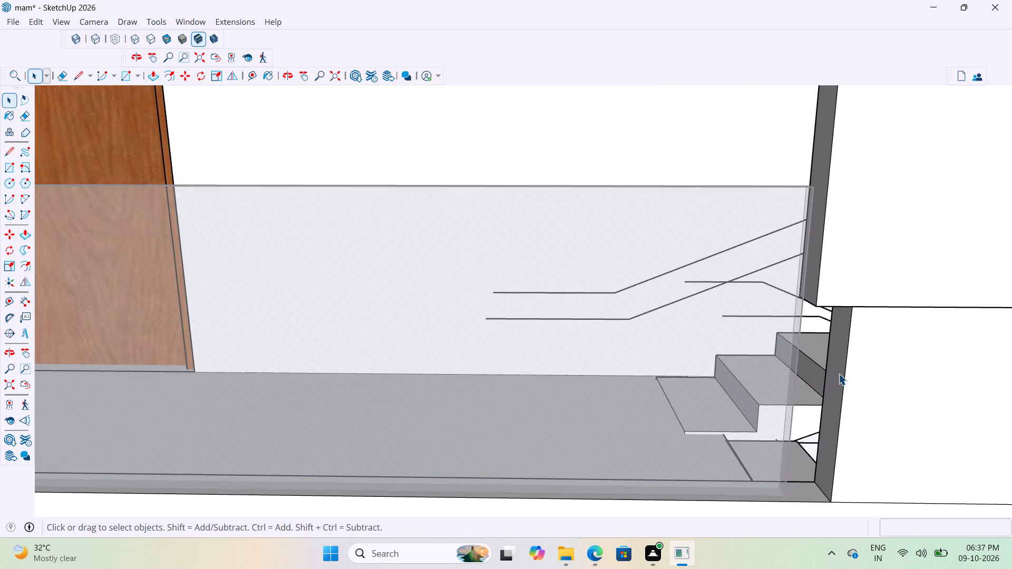
key("p")
left_click(844, 354)
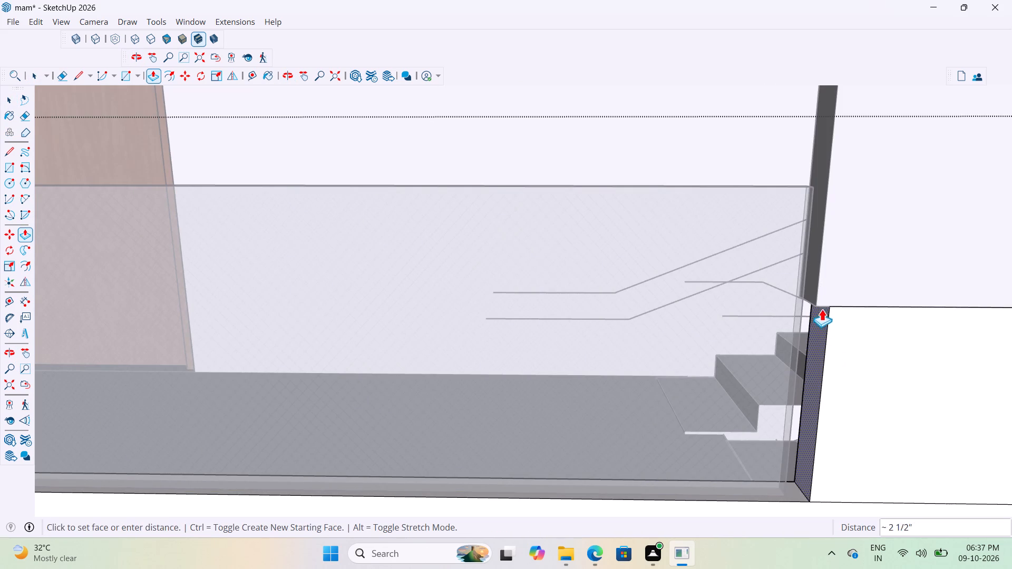
left_click(822, 306)
Check the reshaped parapet end beside the balcony's glass railing, and leave the group.
scroll(811, 298, "down", 9)
middle_click_drag(806, 366, 739, 369)
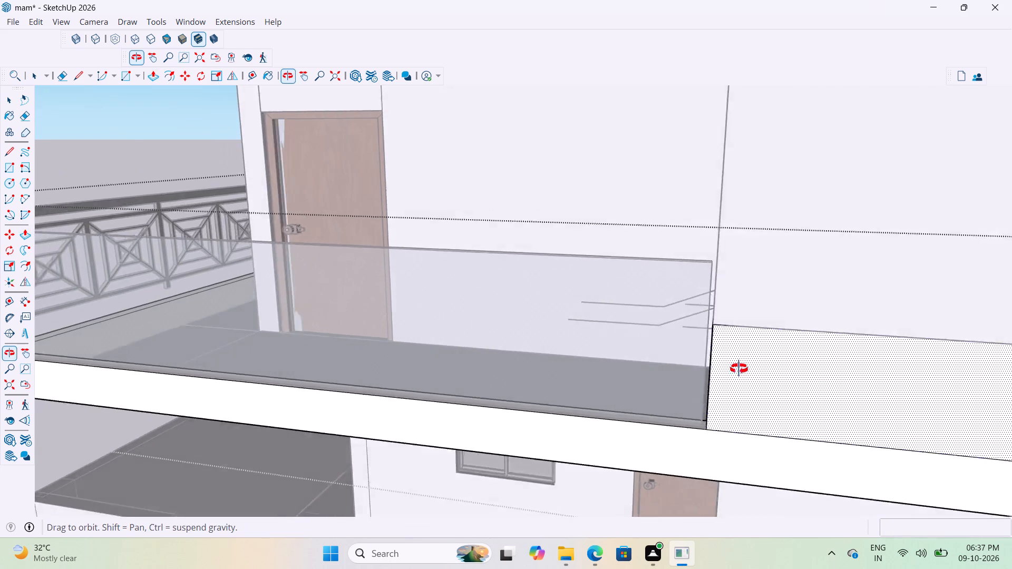
middle_click_drag(739, 369, 690, 395)
scroll(685, 309, "down", 14)
key("space")
left_click(283, 353)
scroll(602, 369, "up", 3)
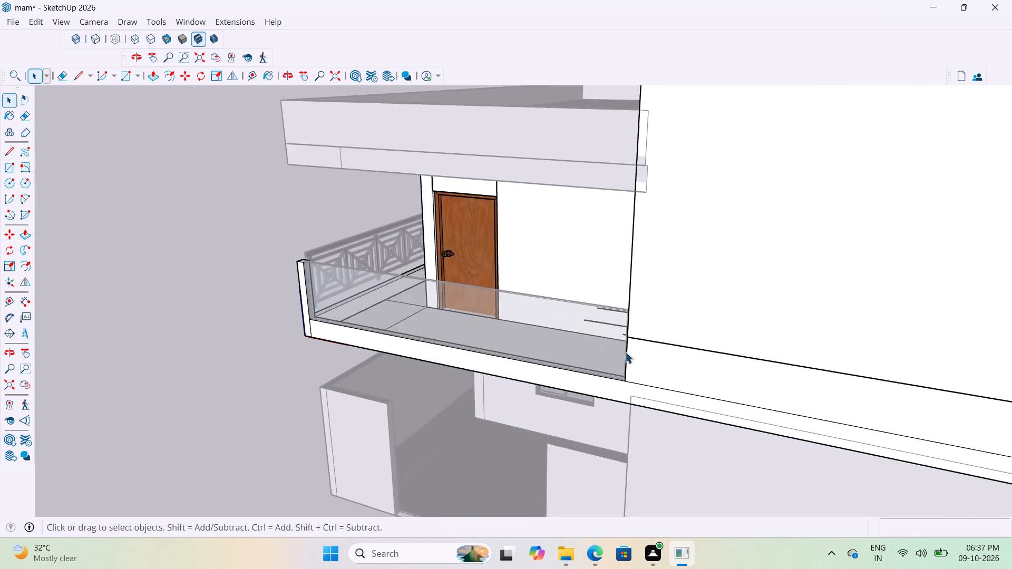
scroll(625, 352, "up", 11)
left_click(618, 346)
scroll(611, 349, "down", 4)
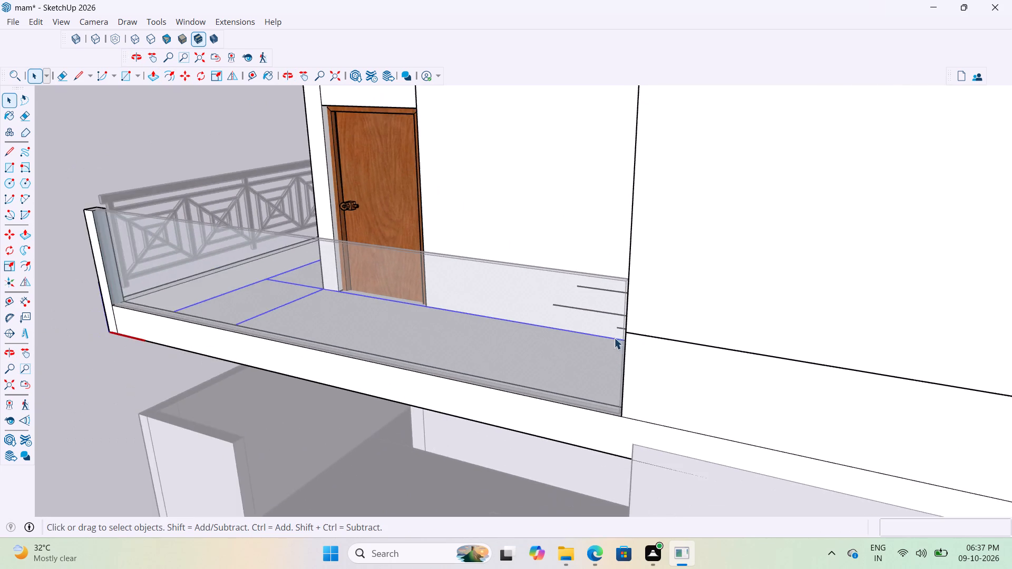
scroll(614, 338, "down", 5)
left_click(100, 384)
scroll(173, 343, "down", 17)
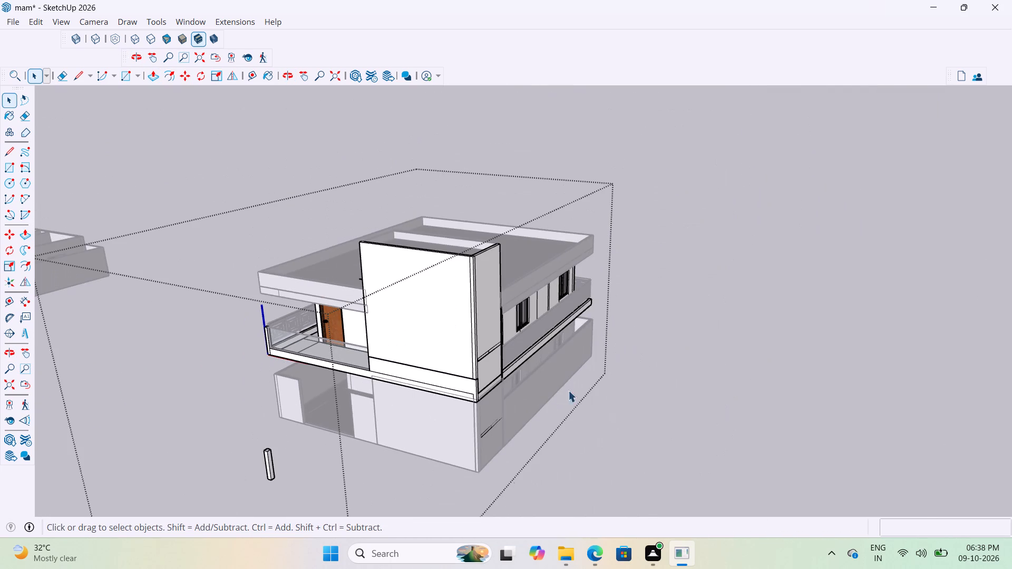
left_click_drag(763, 397, 768, 399)
left_click_drag(690, 288, 694, 295)
left_click_drag(709, 280, 713, 289)
left_click(733, 266)
scroll(734, 282, "down", 4)
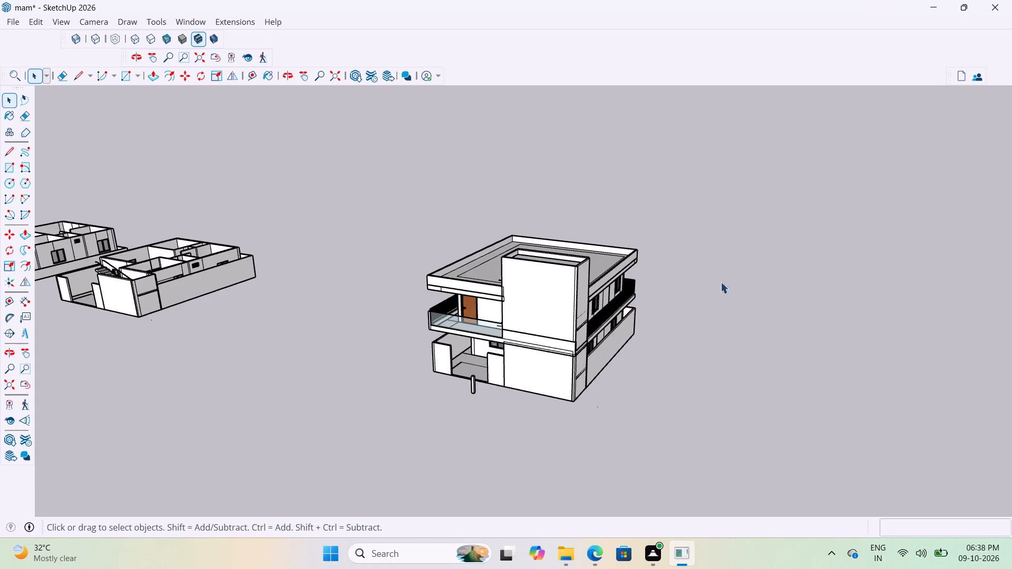
left_click(750, 262)
Scale the balcony's glass panel to about 0.98 of its length, pulling its end back from the stair wall, and deselect it.
scroll(504, 319, "up", 18)
middle_click_drag(556, 317, 640, 290)
scroll(568, 311, "down", 1)
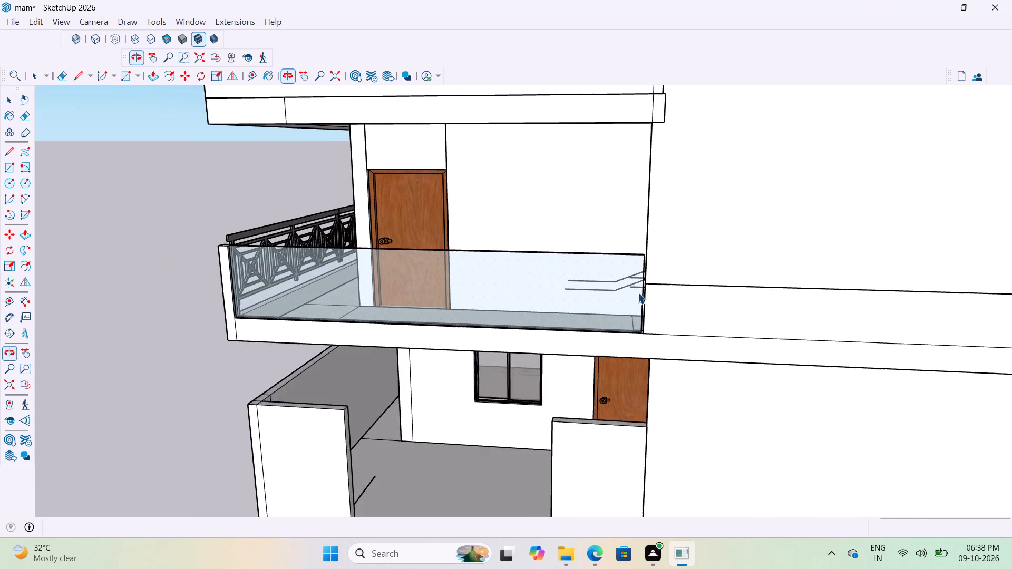
scroll(638, 292, "up", 7)
left_click(641, 294)
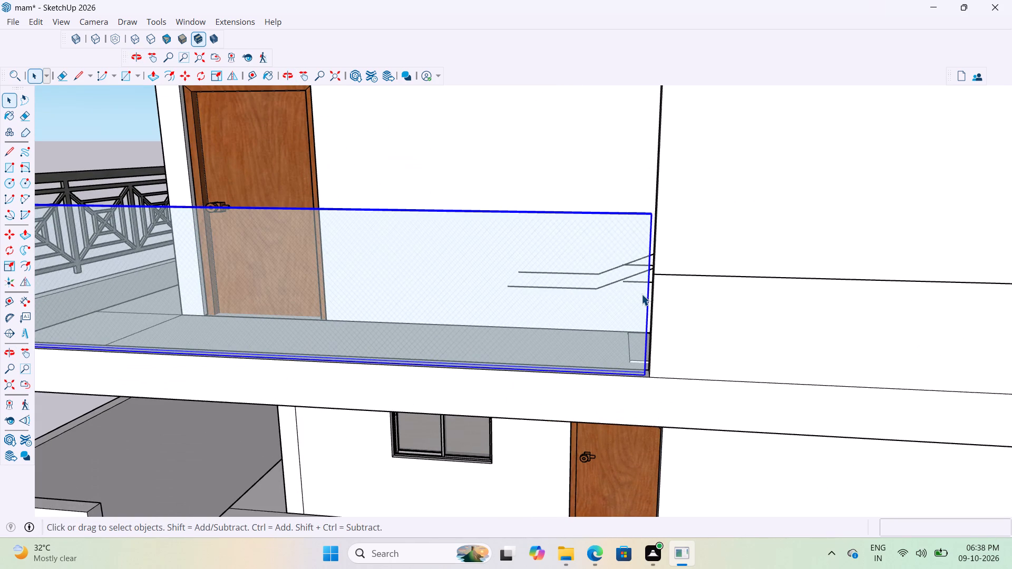
key("s")
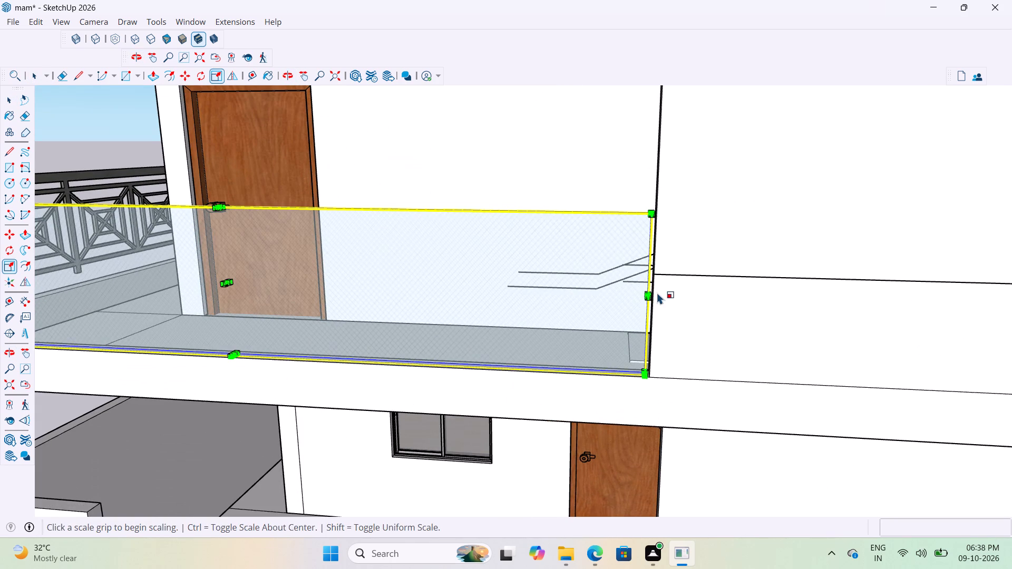
middle_click_drag(657, 293, 569, 367)
scroll(643, 336, "up", 10)
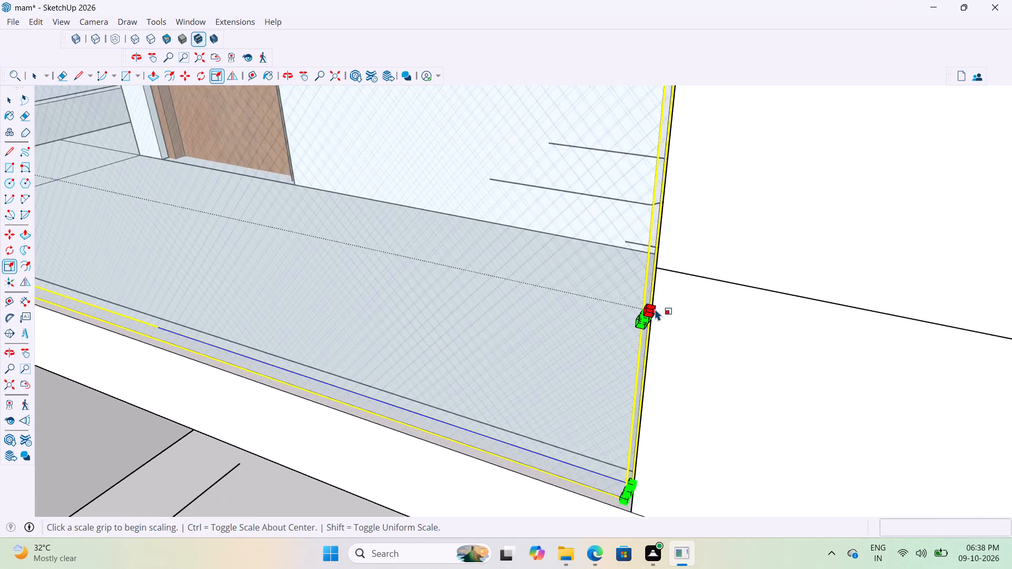
scroll(655, 309, "up", 3)
left_click(648, 316)
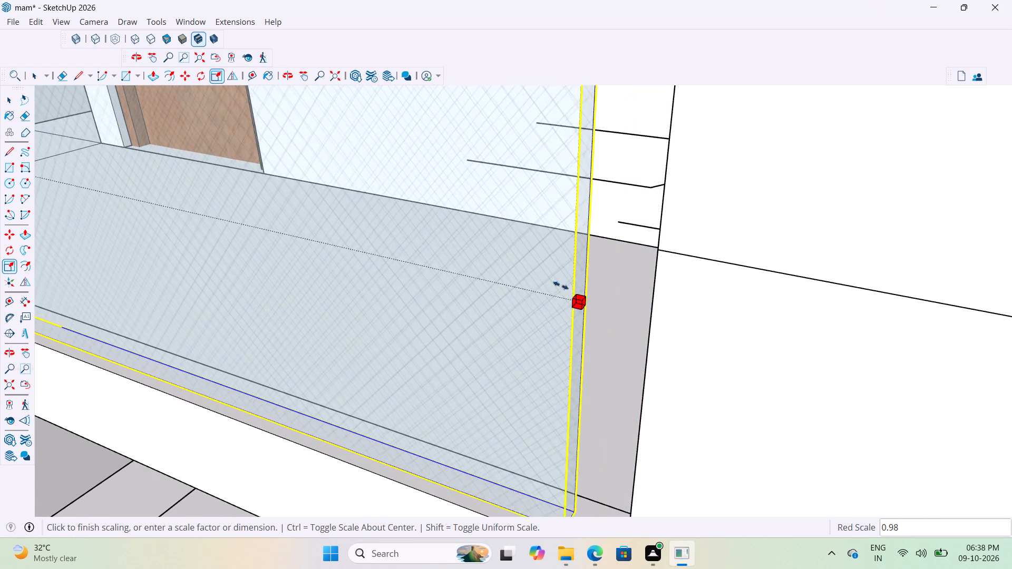
left_click(532, 281)
scroll(611, 234, "down", 7)
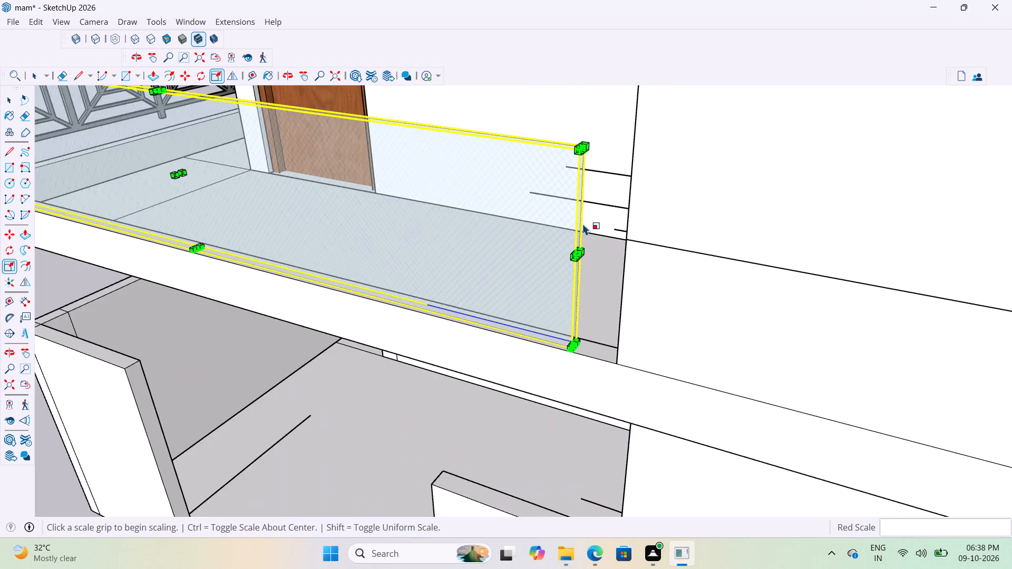
scroll(582, 223, "down", 4)
middle_click_drag(548, 245, 670, 246)
scroll(671, 245, "up", 1)
scroll(517, 269, "down", 19)
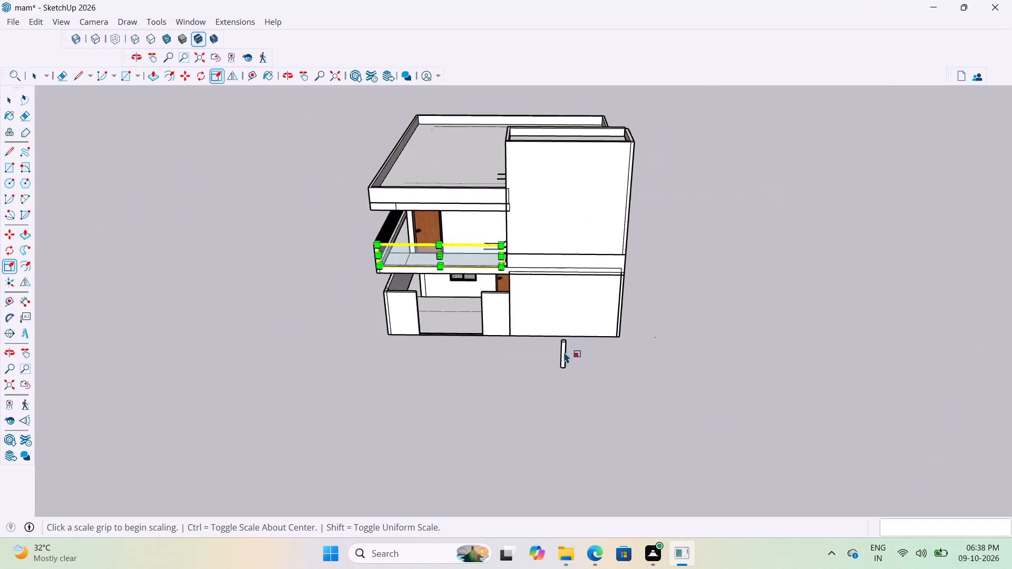
key("space")
left_click(578, 390)
Move the upright post from the ground onto the balcony edge, into the gap between the glass panel and stair wall.
scroll(566, 353, "up", 12)
left_click(612, 340)
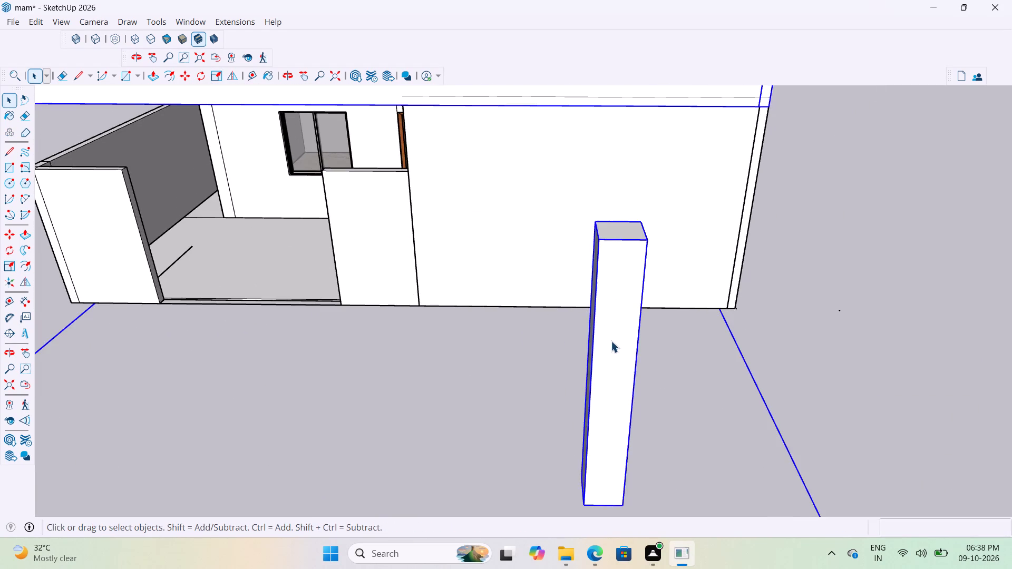
scroll(611, 341, "down", 5)
double_click(605, 452)
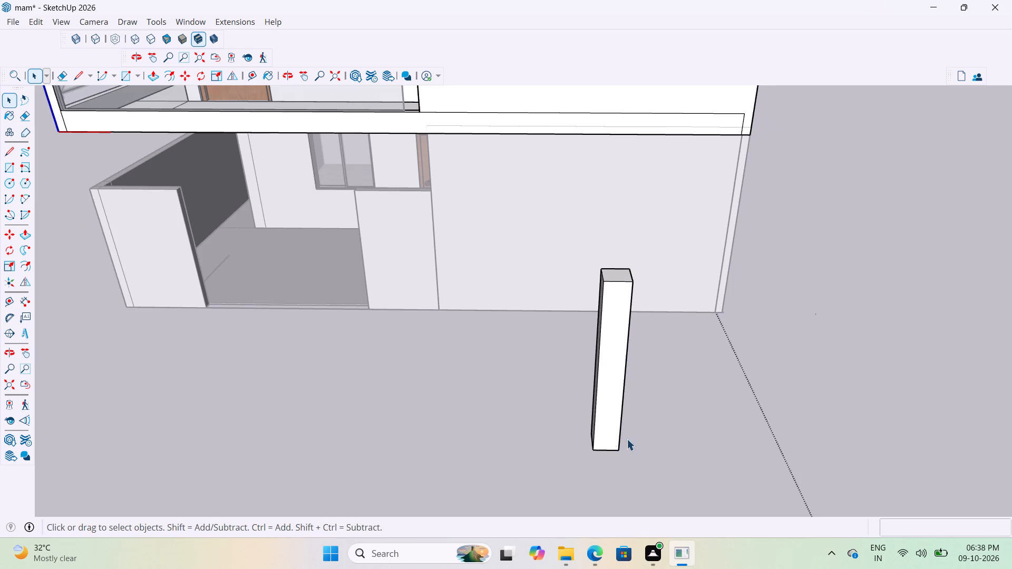
left_click(617, 441)
key("m")
left_click(591, 449)
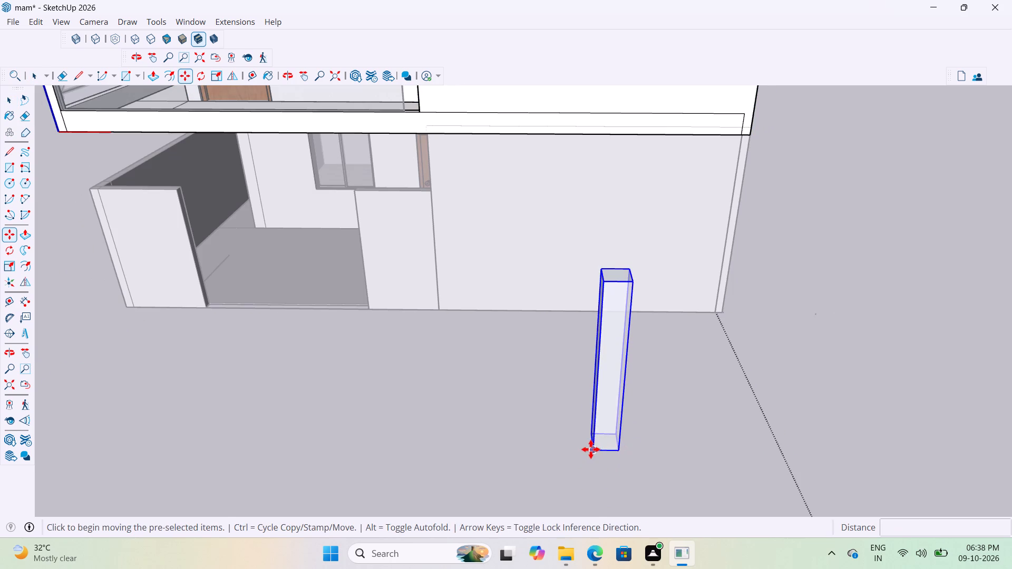
scroll(624, 395, "down", 8)
scroll(500, 215, "up", 3)
scroll(443, 181, "up", 3)
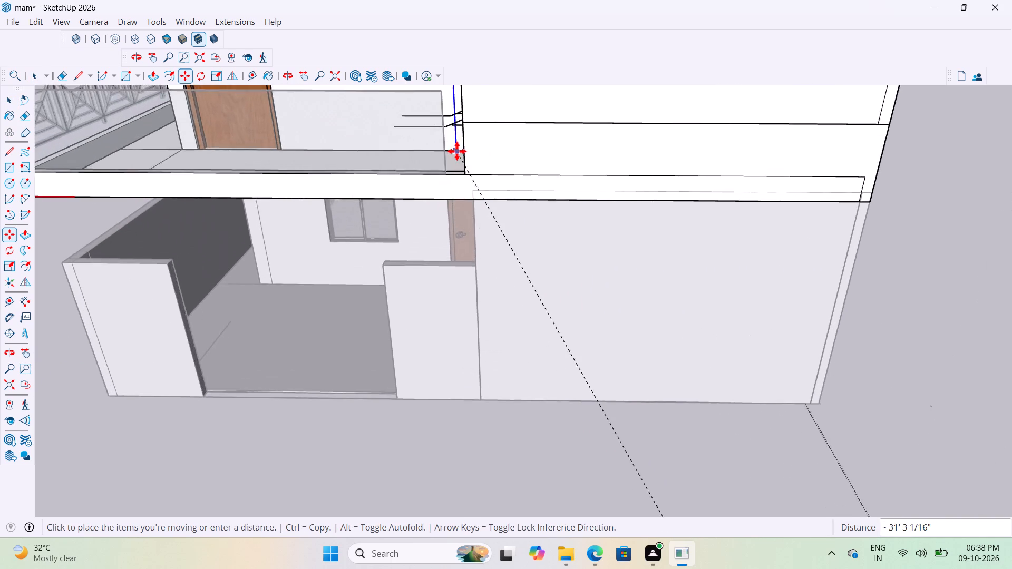
scroll(457, 151, "up", 11)
middle_click_drag(462, 185, 586, 244)
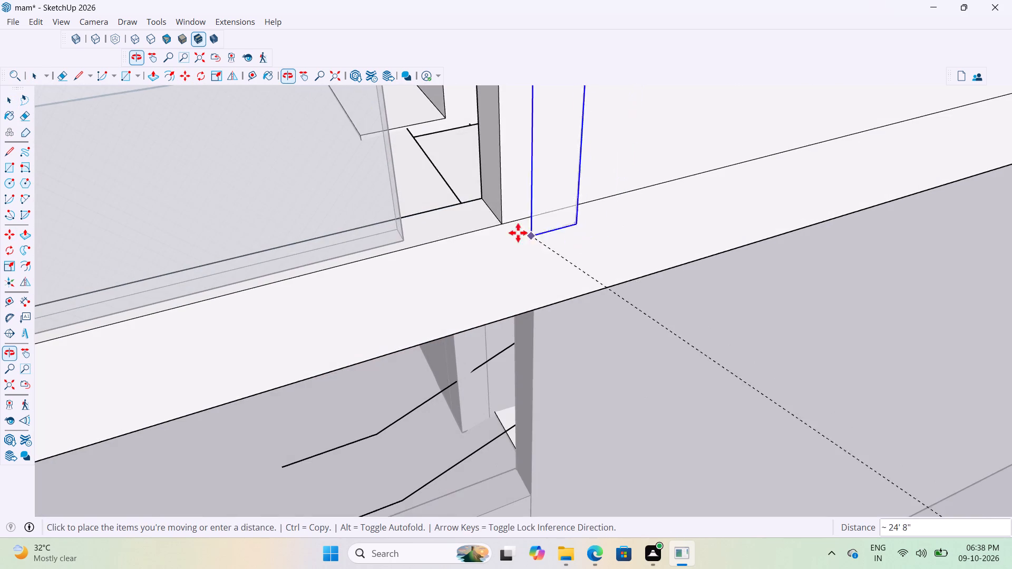
left_click(441, 240)
Shift the post along the balcony edge until its outer base corner meets the stair wall, and leave the group.
scroll(491, 228, "up", 7)
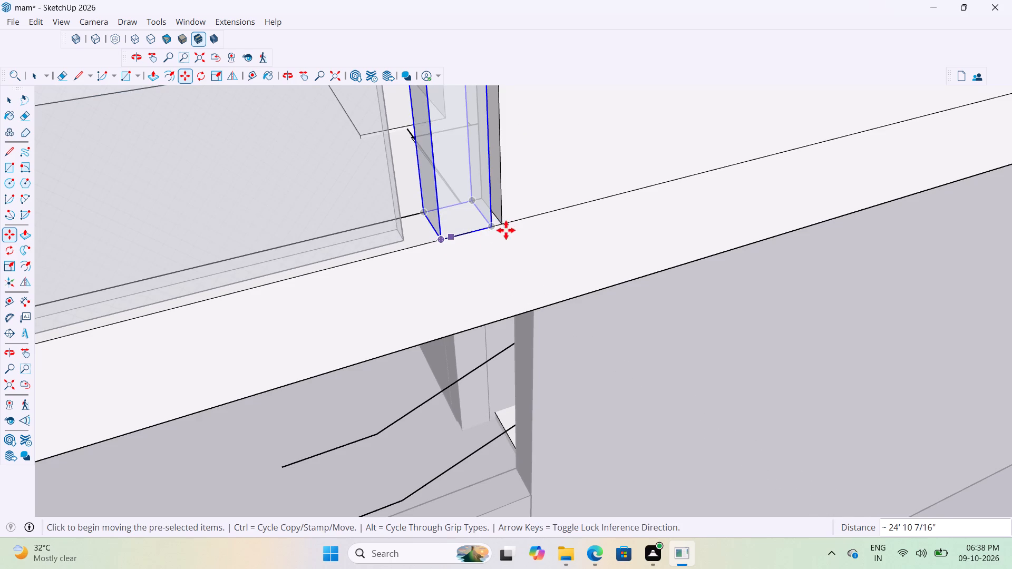
scroll(506, 230, "up", 12)
left_click(471, 223)
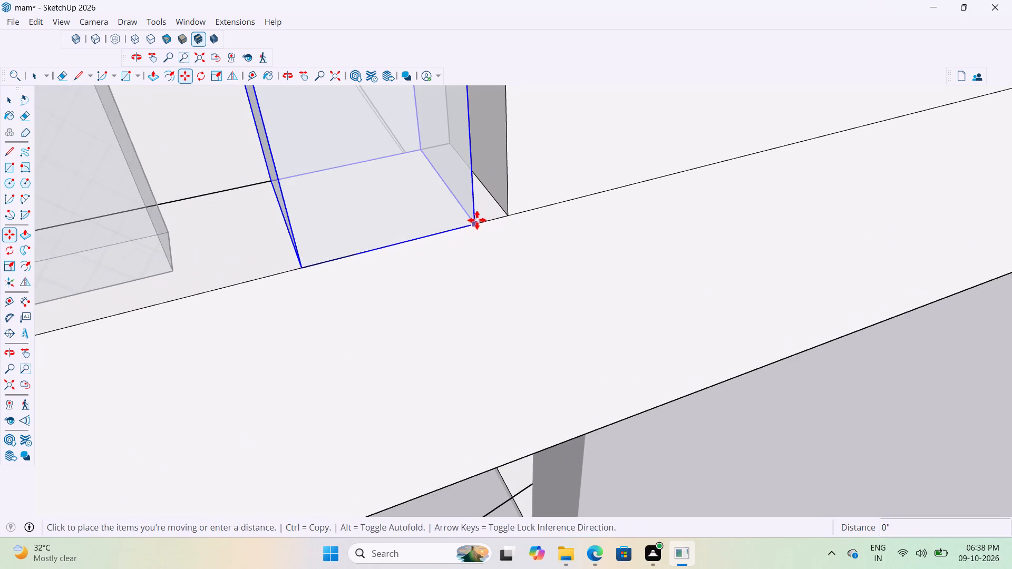
left_click(504, 217)
scroll(474, 266, "down", 9)
scroll(458, 307, "down", 6)
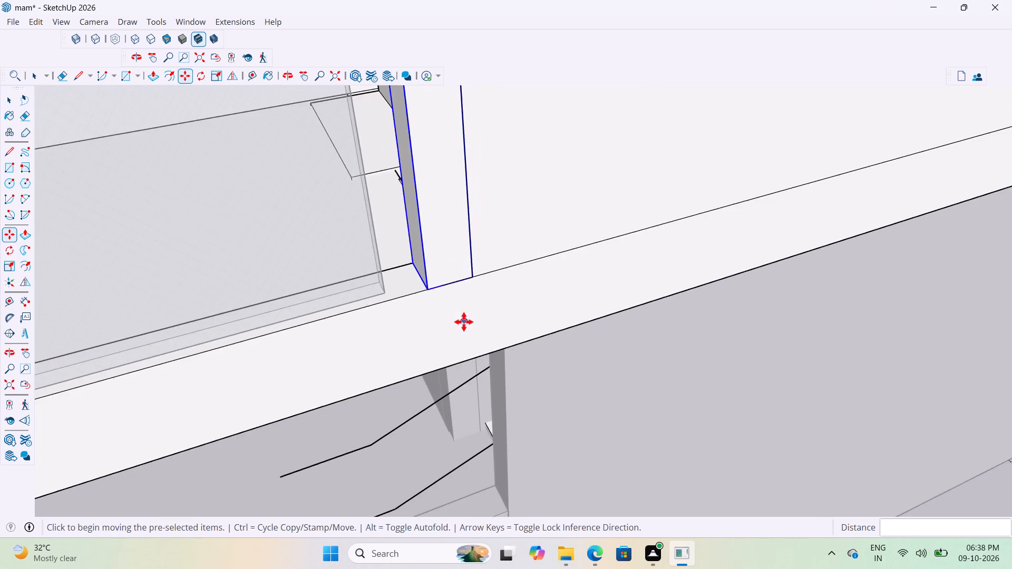
scroll(462, 326, "down", 17)
middle_click_drag(515, 317, 416, 298)
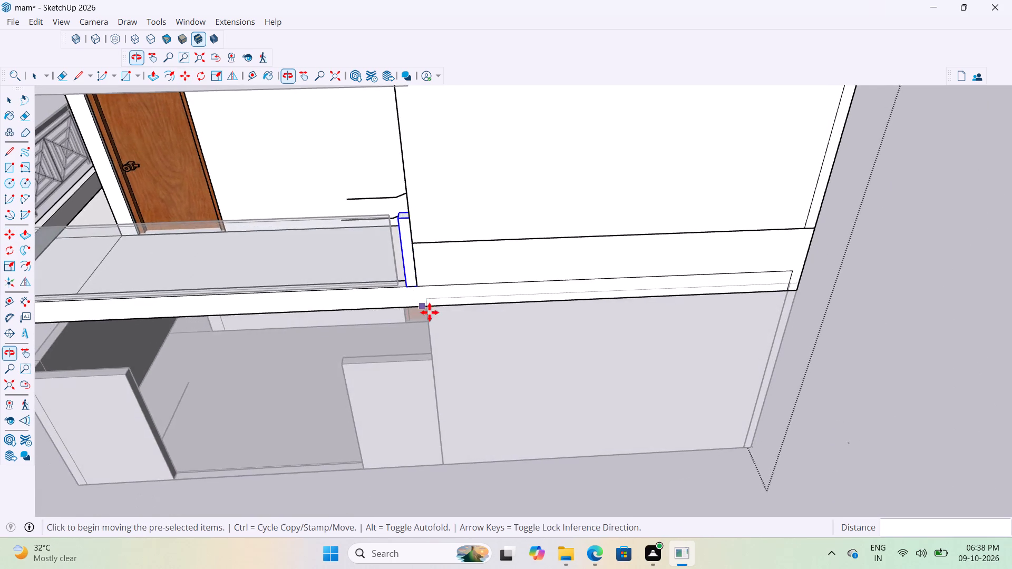
scroll(428, 323, "down", 13)
key("space")
key("space")
left_click(703, 301)
Inspect the balcony's glass railing and end post, and the roof slab's underside where it meets the stair wall.
scroll(421, 258, "up", 9)
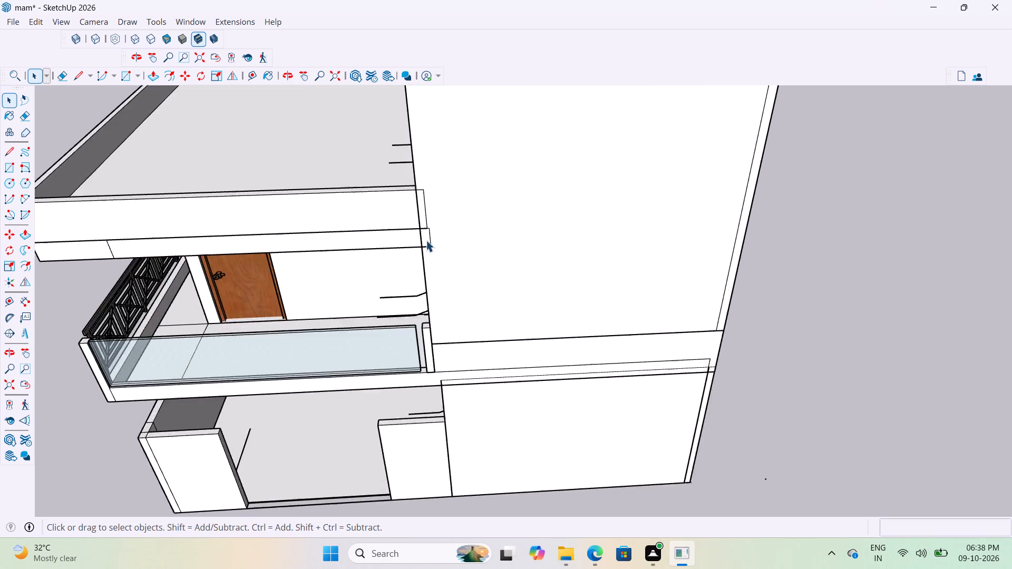
scroll(426, 240, "up", 2)
middle_click_drag(433, 216, 636, 117)
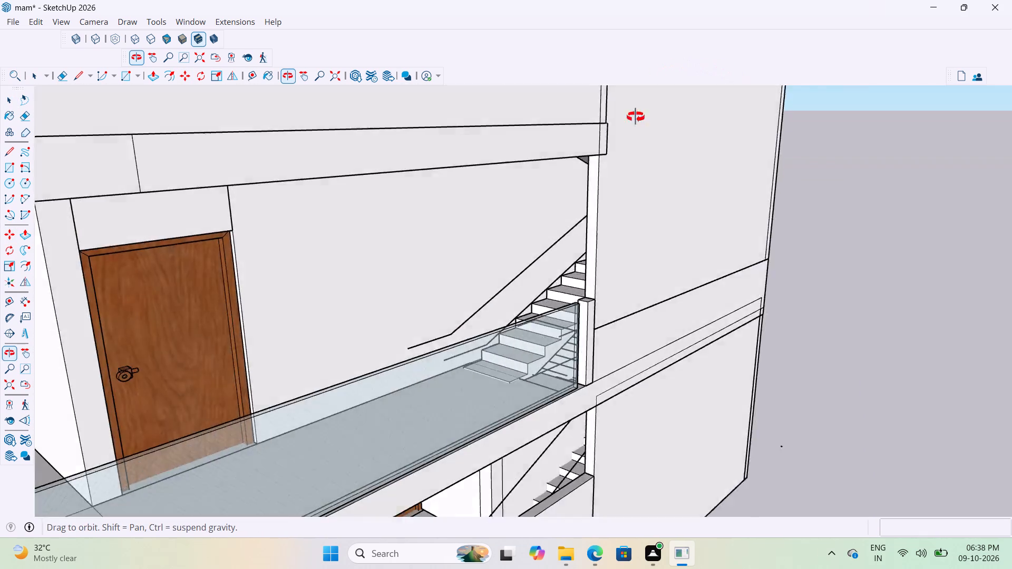
middle_click_drag(636, 117, 366, 198)
scroll(379, 181, "down", 8)
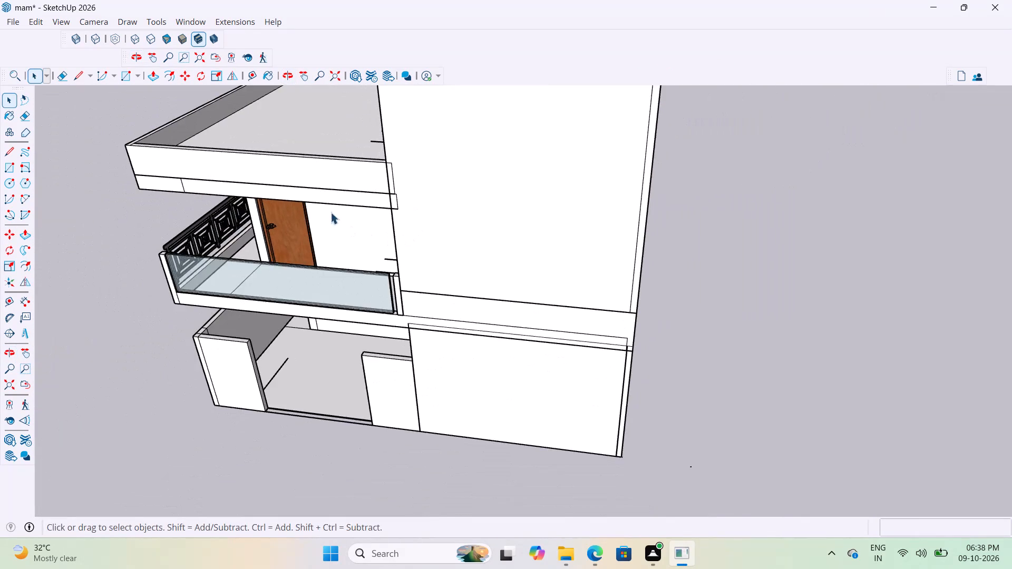
middle_click_drag(333, 205, 641, 67)
scroll(630, 96, "up", 3)
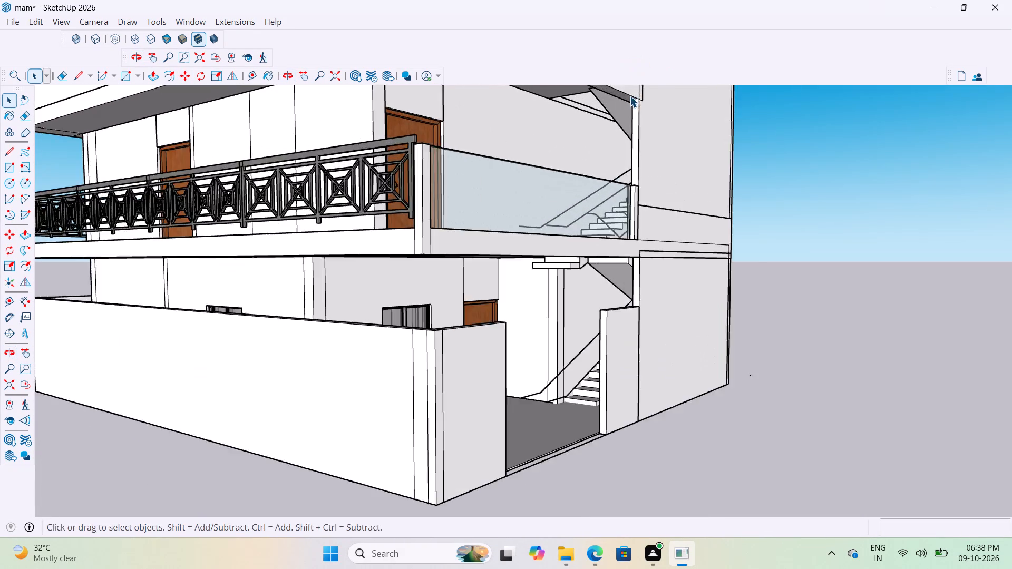
scroll(630, 96, "up", 3)
middle_click_drag(625, 135, 719, 142)
scroll(771, 85, "up", 7)
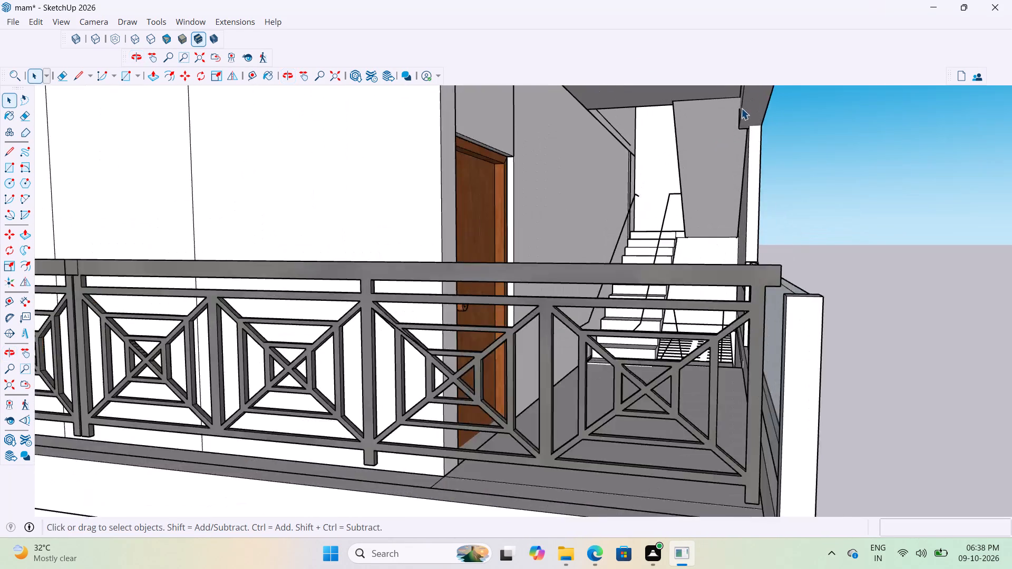
scroll(741, 108, "up", 6)
middle_click_drag(752, 95, 827, 96)
scroll(741, 126, "up", 5)
middle_click_drag(728, 119, 721, 129)
scroll(707, 143, "up", 4)
middle_click_drag(767, 135, 1011, 138)
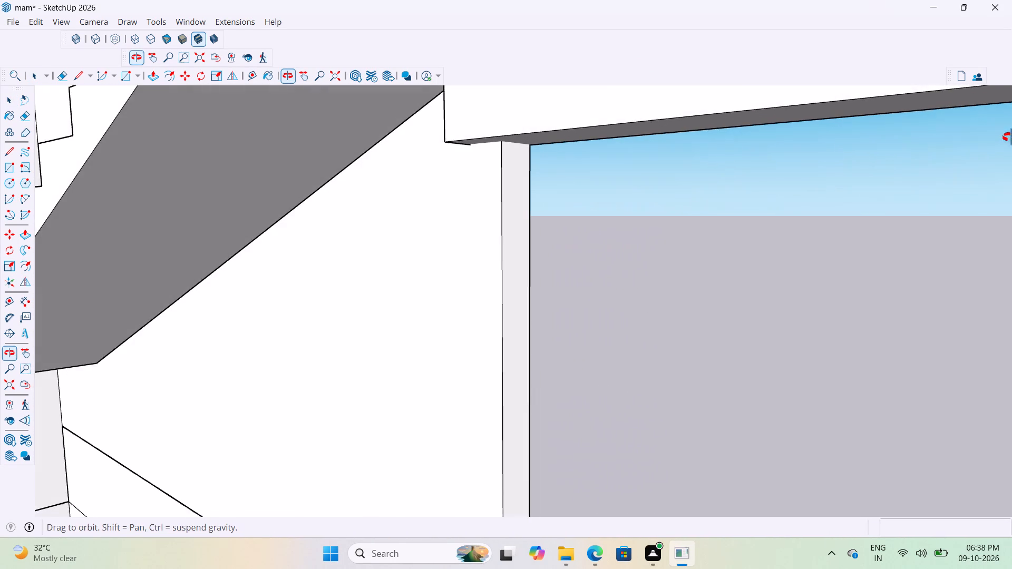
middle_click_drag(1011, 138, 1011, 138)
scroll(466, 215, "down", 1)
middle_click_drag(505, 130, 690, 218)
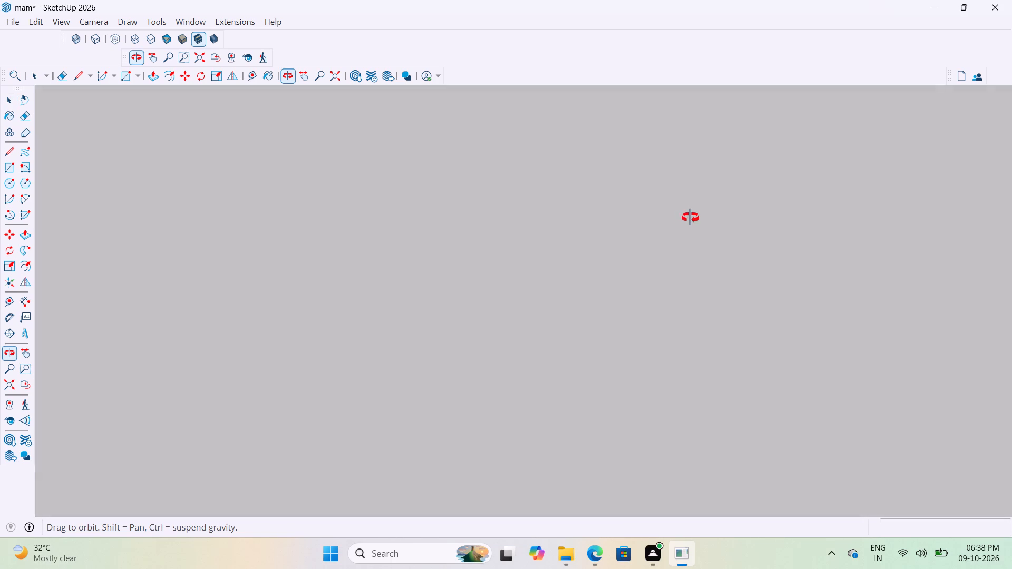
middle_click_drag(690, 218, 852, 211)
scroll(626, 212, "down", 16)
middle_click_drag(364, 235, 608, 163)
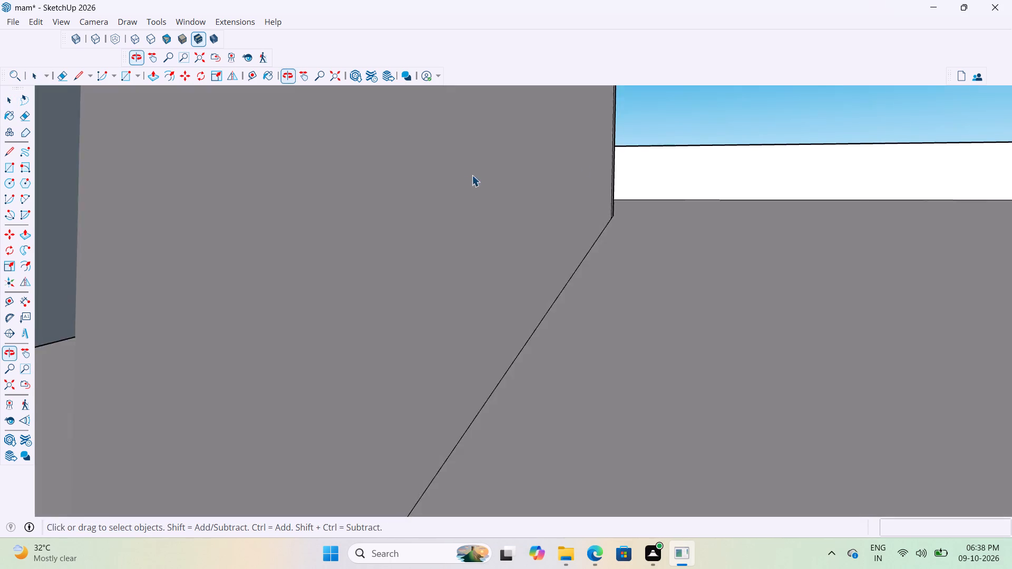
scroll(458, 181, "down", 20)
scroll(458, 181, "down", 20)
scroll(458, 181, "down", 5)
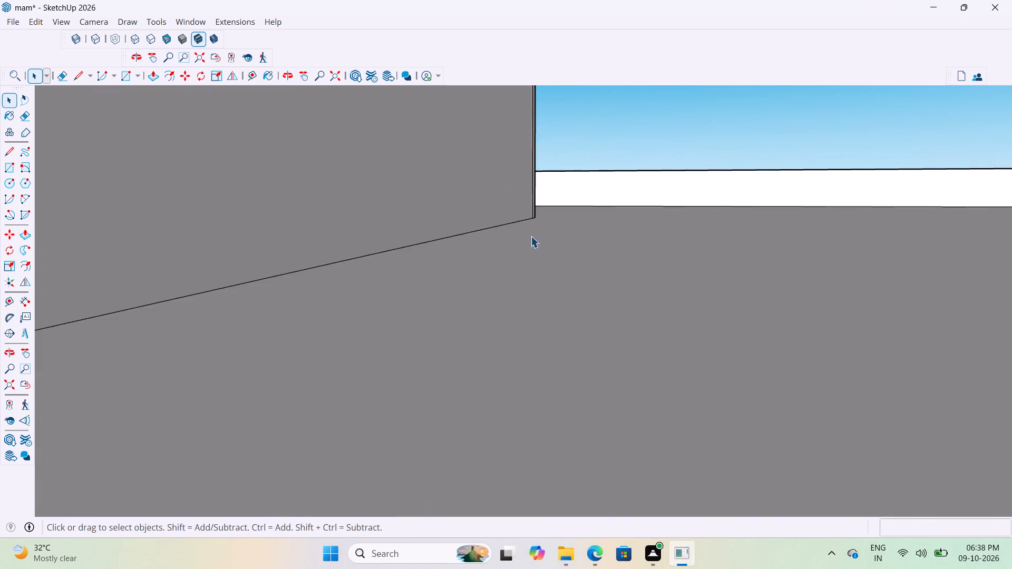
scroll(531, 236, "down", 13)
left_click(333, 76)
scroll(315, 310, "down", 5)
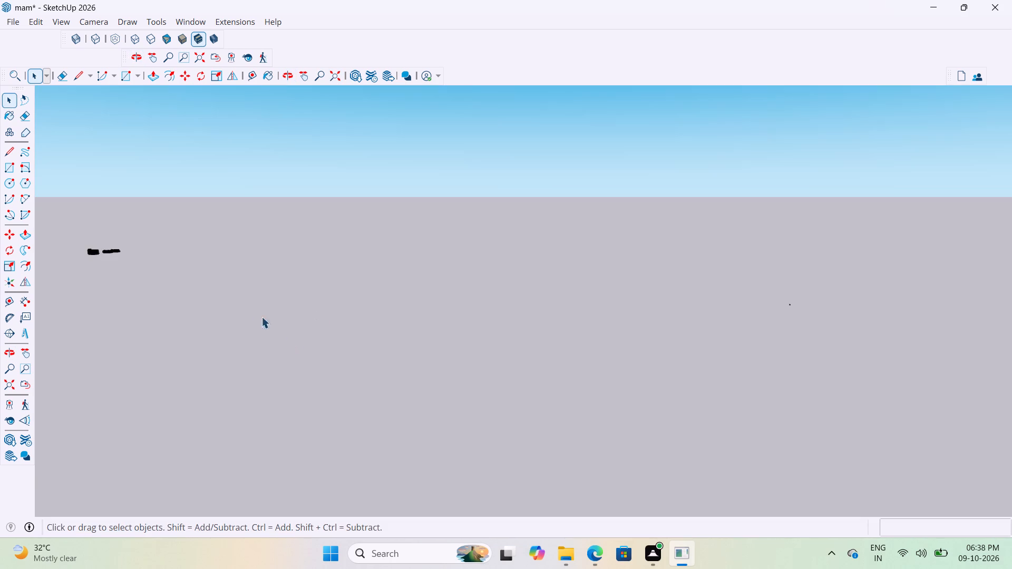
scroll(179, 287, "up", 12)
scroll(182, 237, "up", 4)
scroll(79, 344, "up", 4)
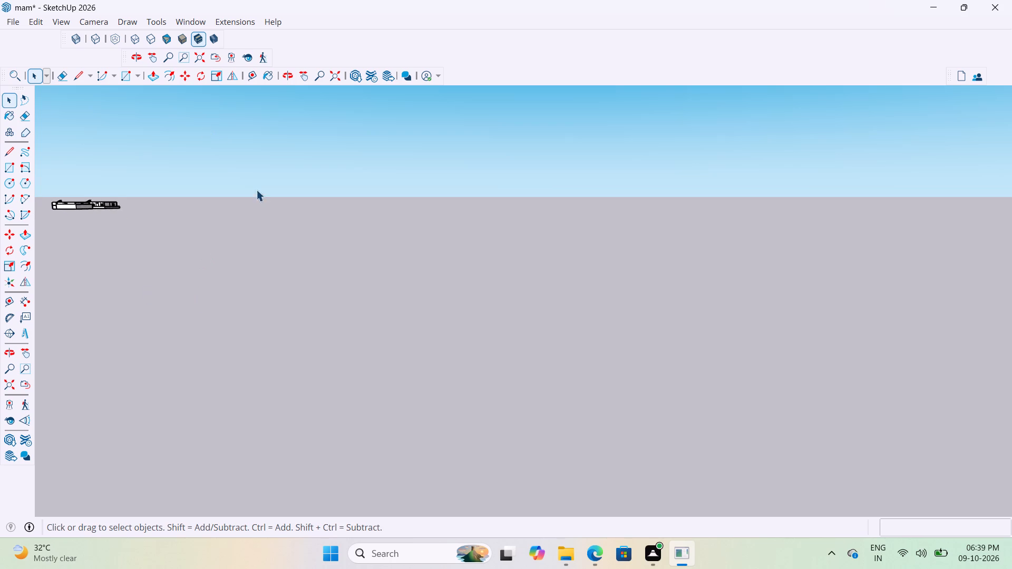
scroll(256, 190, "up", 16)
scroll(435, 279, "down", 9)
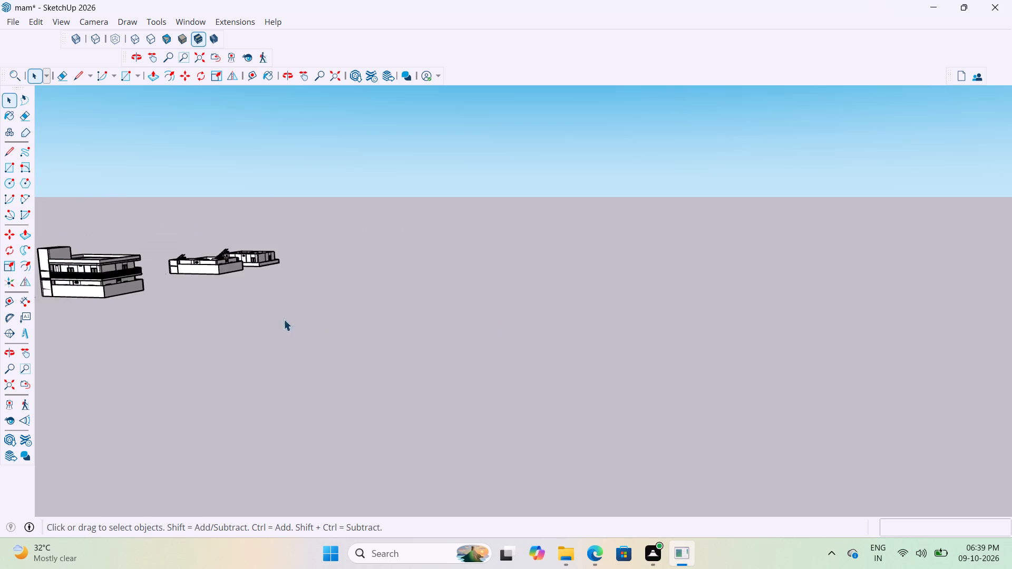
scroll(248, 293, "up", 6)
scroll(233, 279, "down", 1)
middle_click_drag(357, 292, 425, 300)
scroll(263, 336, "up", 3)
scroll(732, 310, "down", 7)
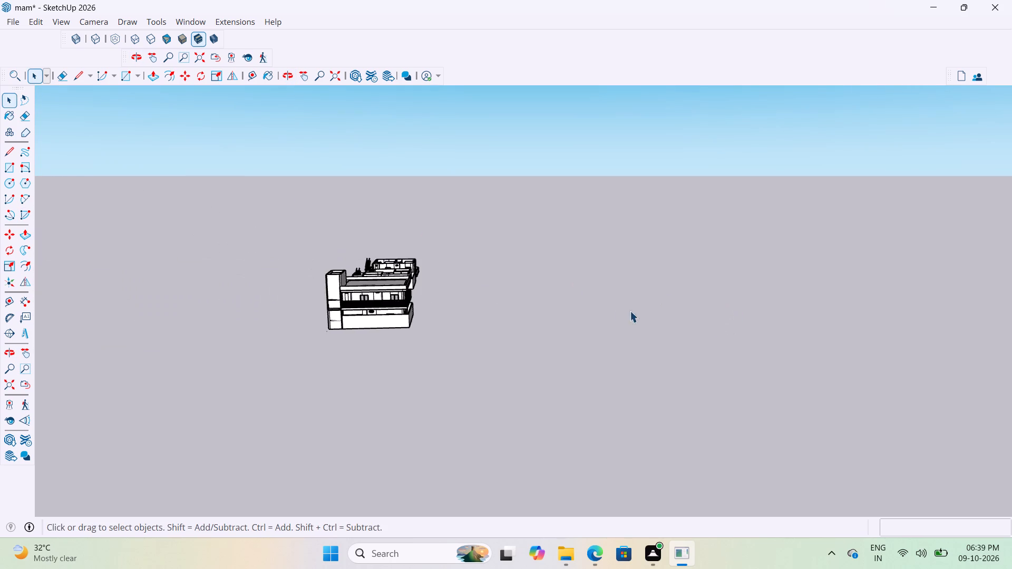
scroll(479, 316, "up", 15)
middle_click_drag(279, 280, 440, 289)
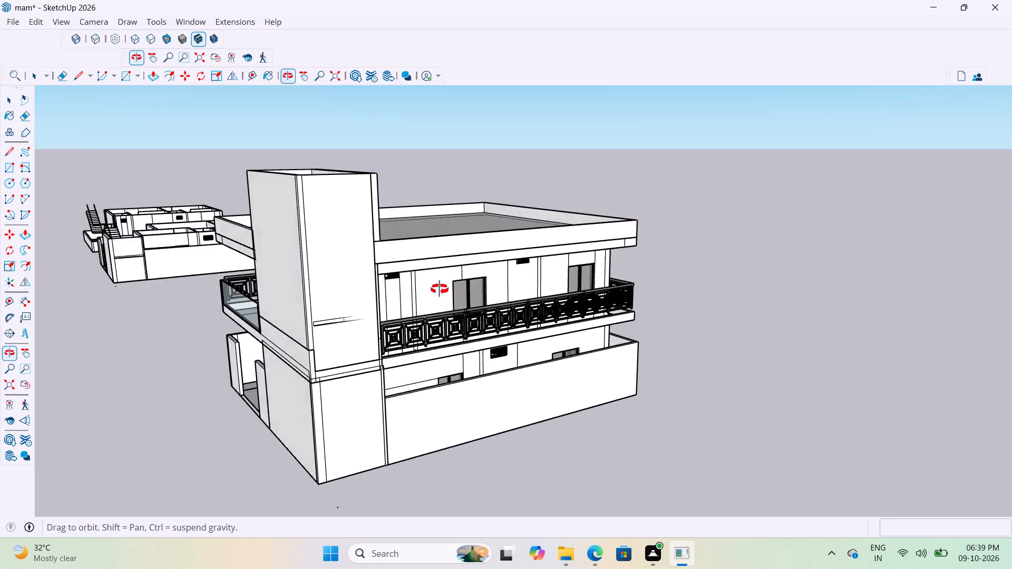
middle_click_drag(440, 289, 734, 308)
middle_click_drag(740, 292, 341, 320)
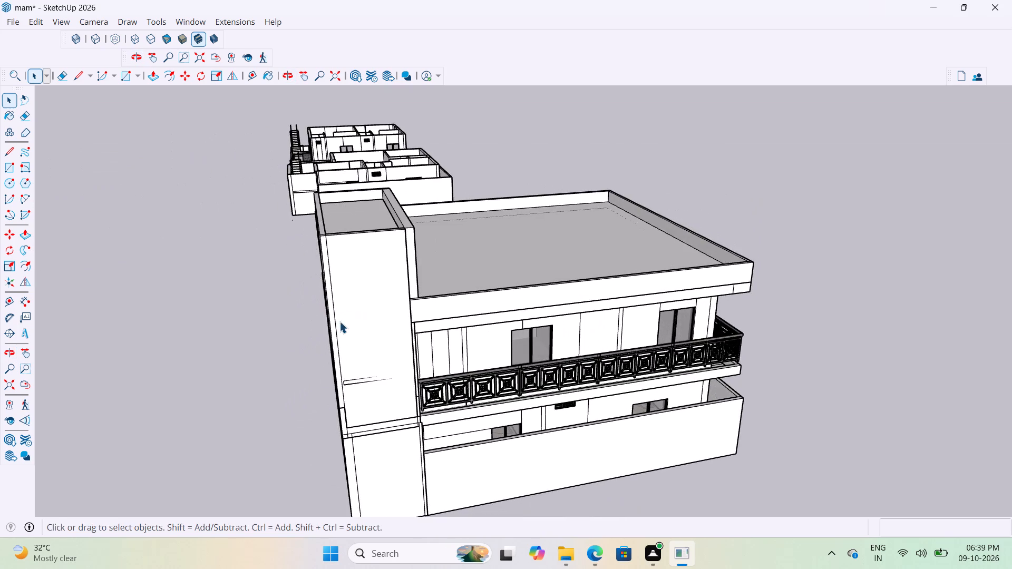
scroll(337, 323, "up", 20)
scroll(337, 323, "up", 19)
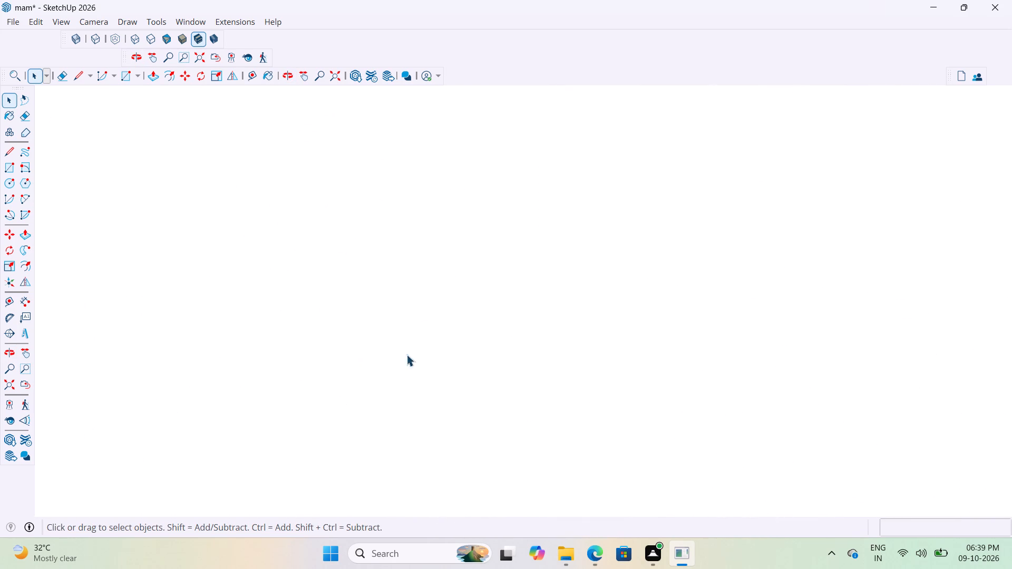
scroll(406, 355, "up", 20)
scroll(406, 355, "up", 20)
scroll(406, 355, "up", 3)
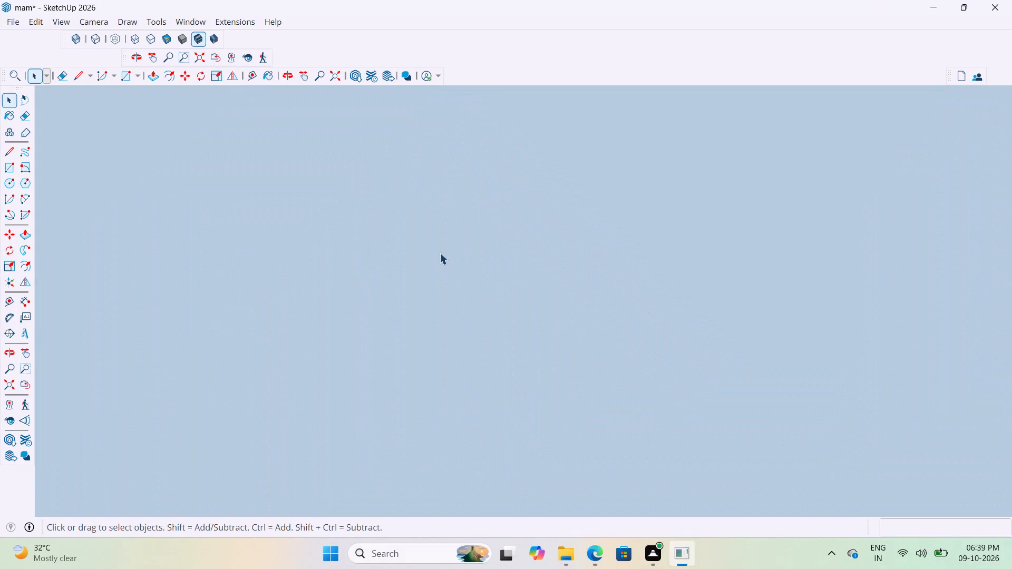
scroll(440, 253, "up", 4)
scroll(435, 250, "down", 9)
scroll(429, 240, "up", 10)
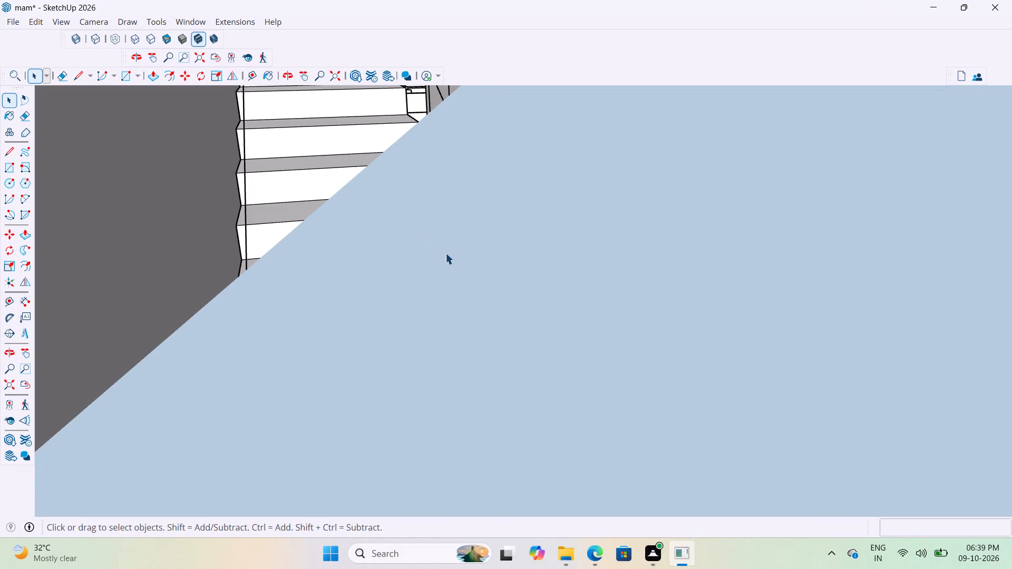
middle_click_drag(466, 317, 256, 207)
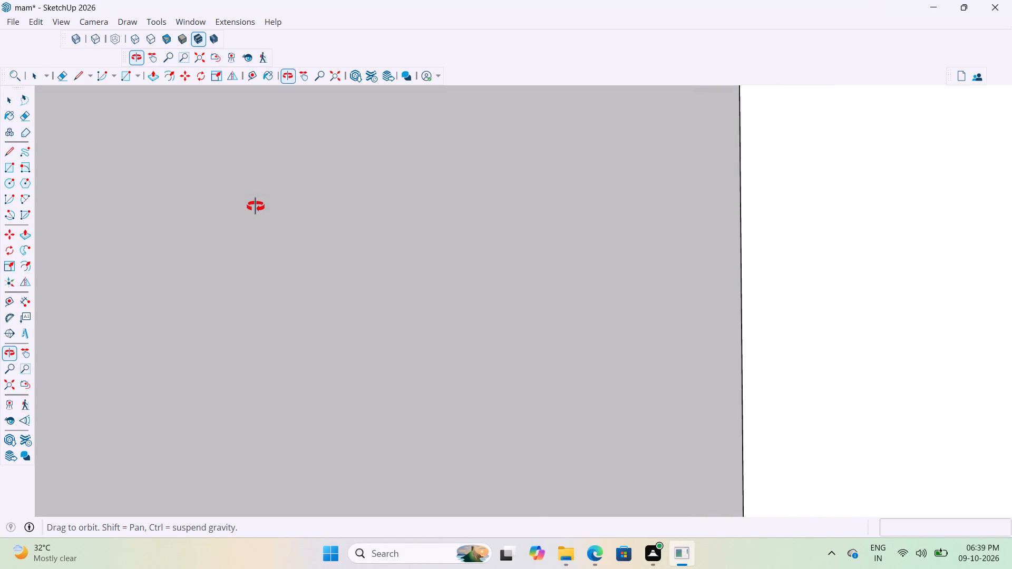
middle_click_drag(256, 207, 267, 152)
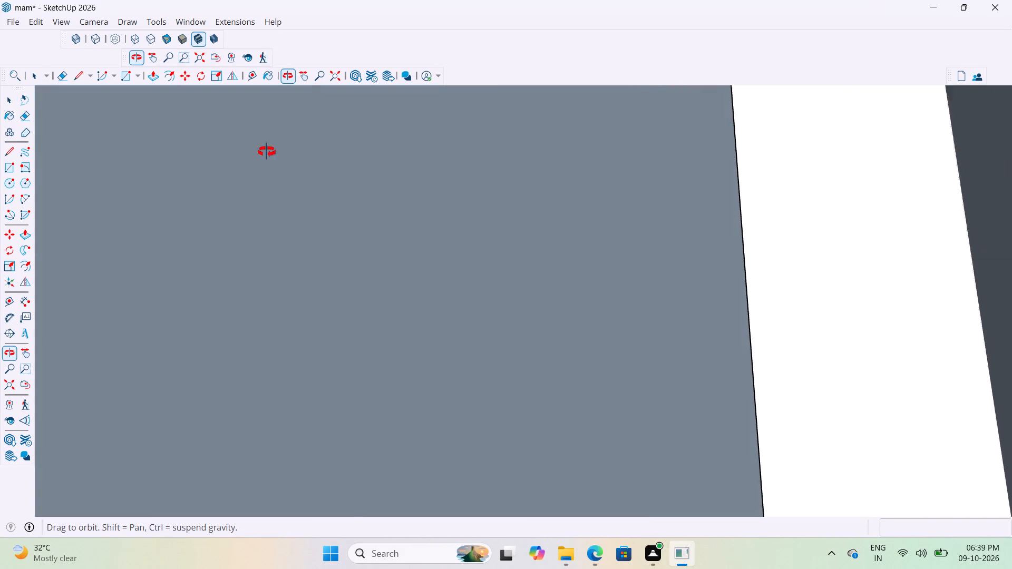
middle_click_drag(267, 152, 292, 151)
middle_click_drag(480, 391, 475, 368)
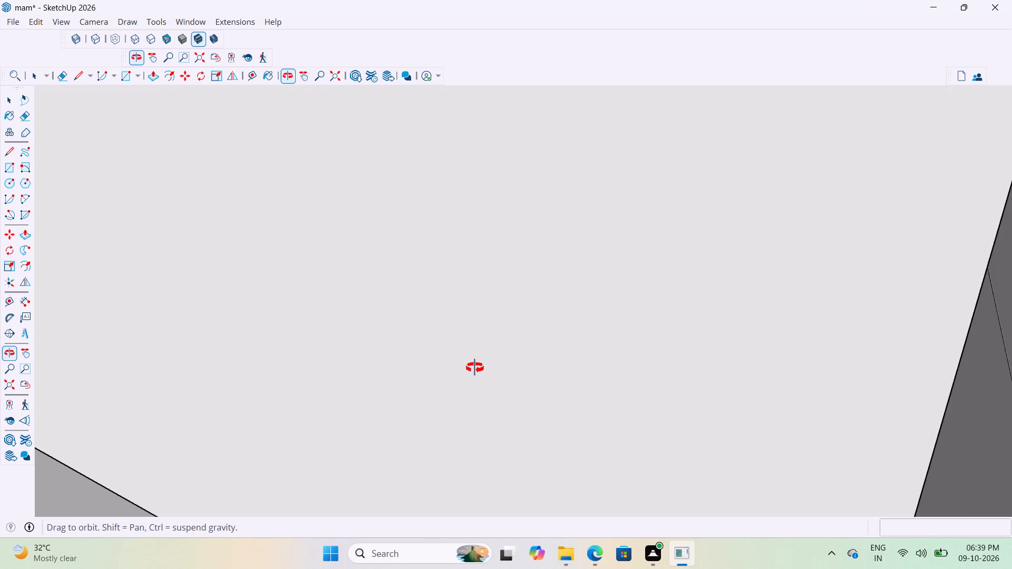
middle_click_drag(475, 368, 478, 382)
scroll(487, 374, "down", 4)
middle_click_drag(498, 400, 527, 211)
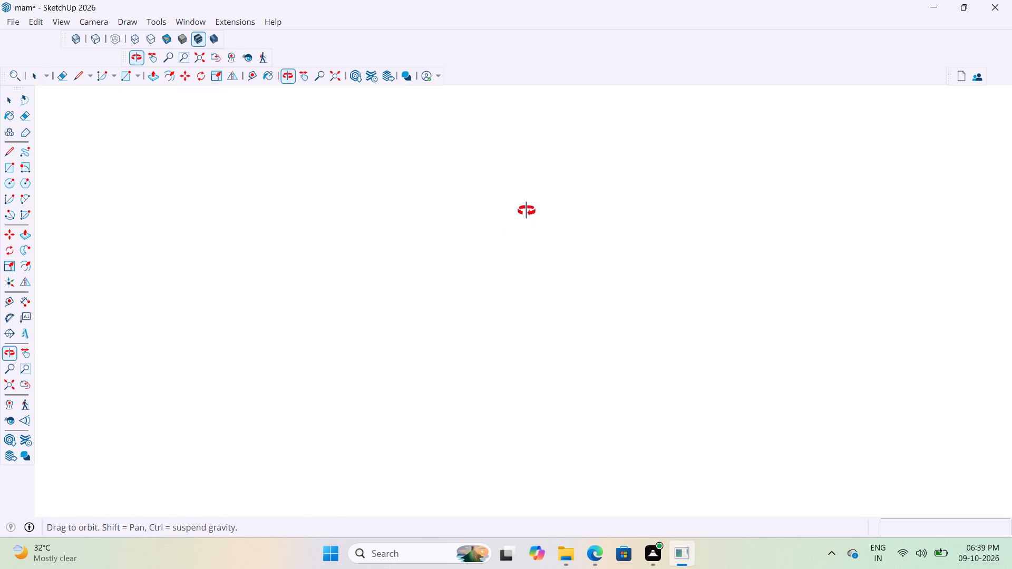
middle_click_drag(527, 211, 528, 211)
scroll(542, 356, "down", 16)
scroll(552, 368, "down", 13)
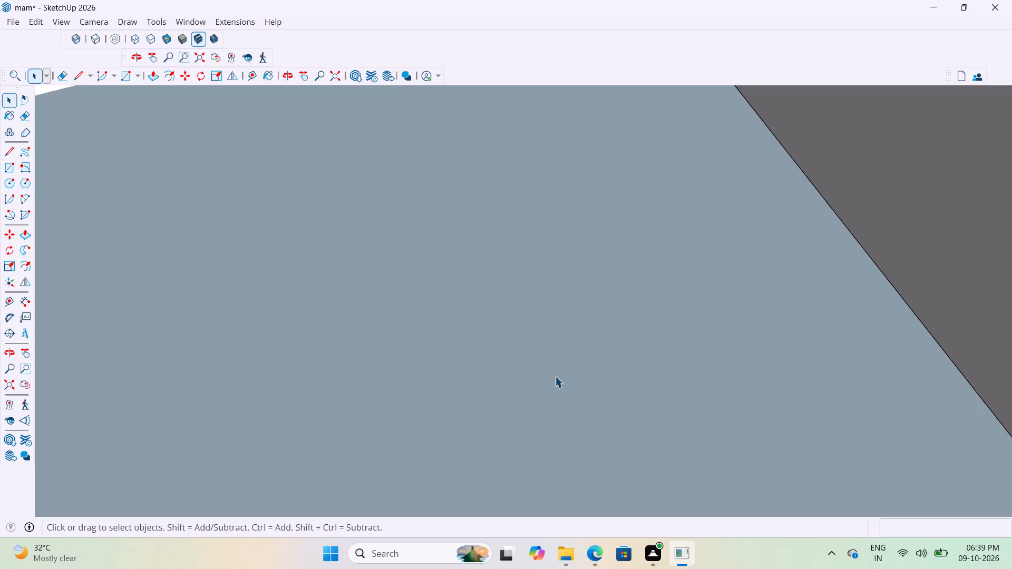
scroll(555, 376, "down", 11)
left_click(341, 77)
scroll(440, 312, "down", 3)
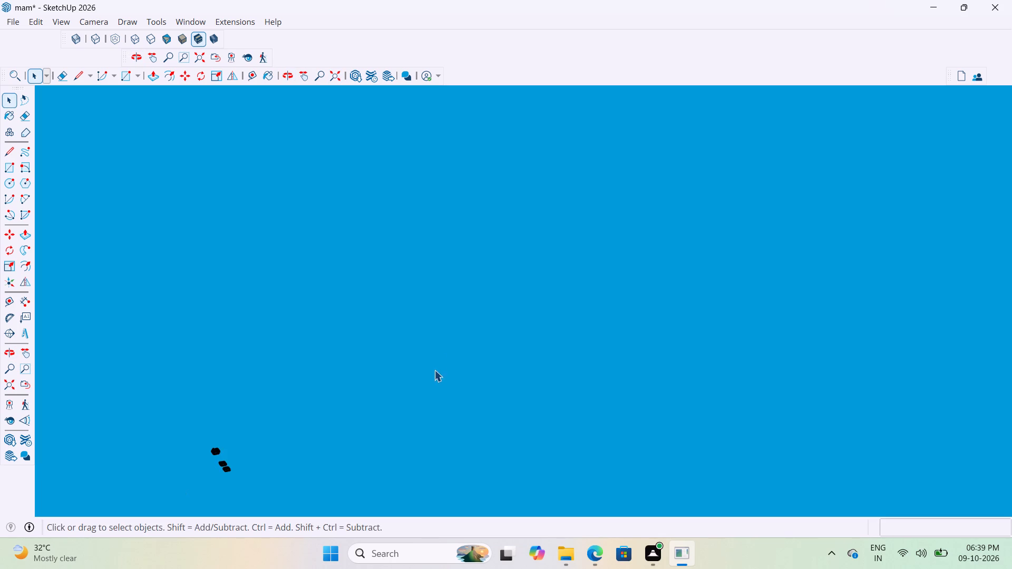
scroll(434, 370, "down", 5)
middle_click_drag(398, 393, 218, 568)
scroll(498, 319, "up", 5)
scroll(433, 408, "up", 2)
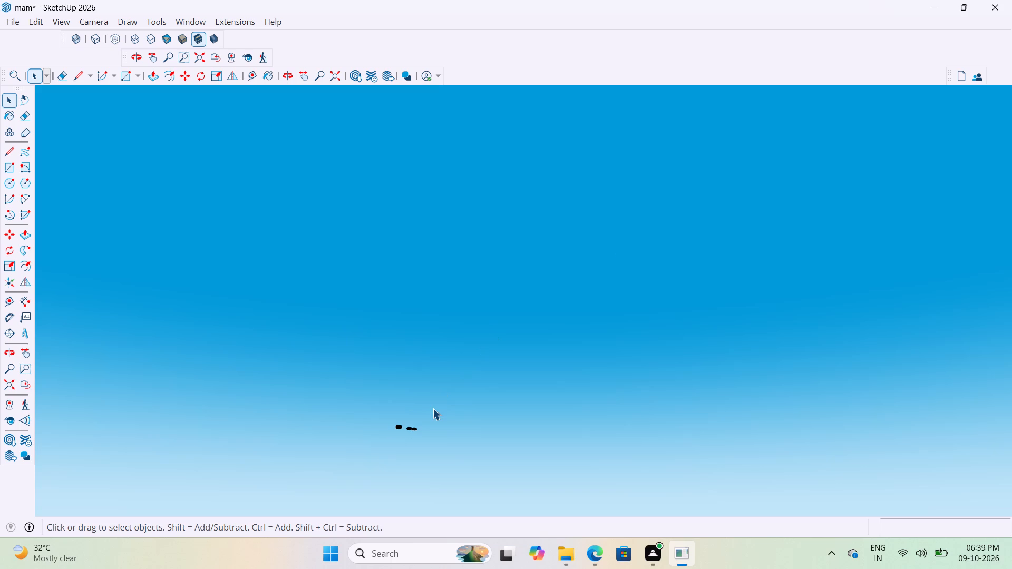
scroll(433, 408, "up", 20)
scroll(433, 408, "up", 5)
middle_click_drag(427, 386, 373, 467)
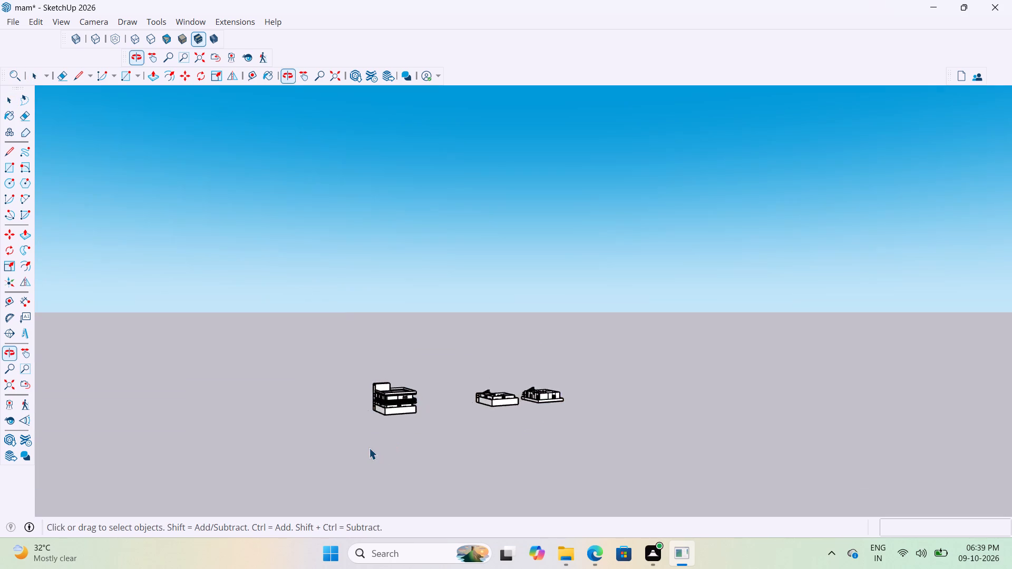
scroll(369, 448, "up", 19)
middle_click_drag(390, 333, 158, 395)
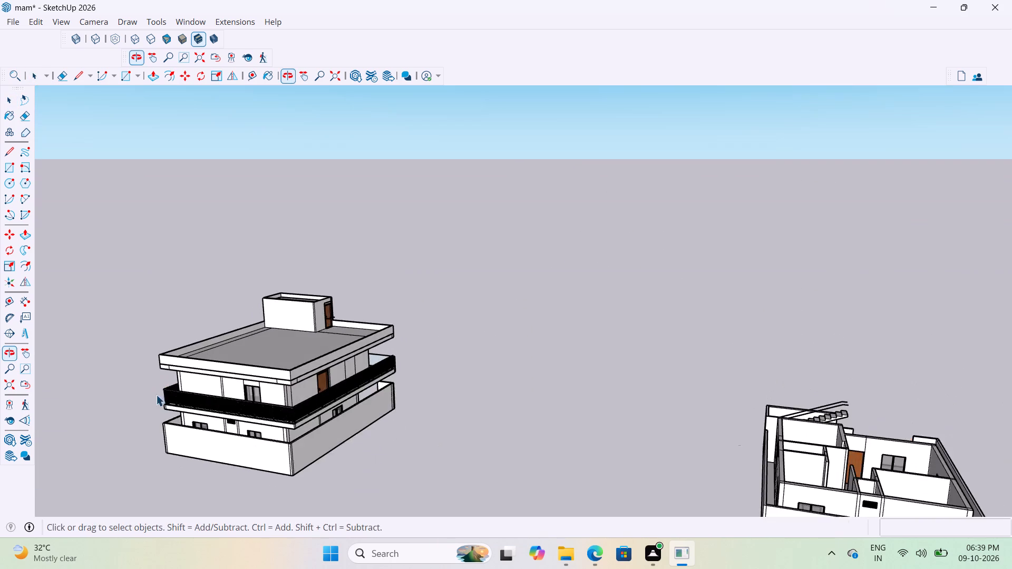
Examine the balcony's glass railing and the gap between its panel end and the upright post at the stair wall.
scroll(237, 410, "up", 4)
middle_click_drag(383, 366, 858, 350)
middle_click_drag(435, 351, 808, 391)
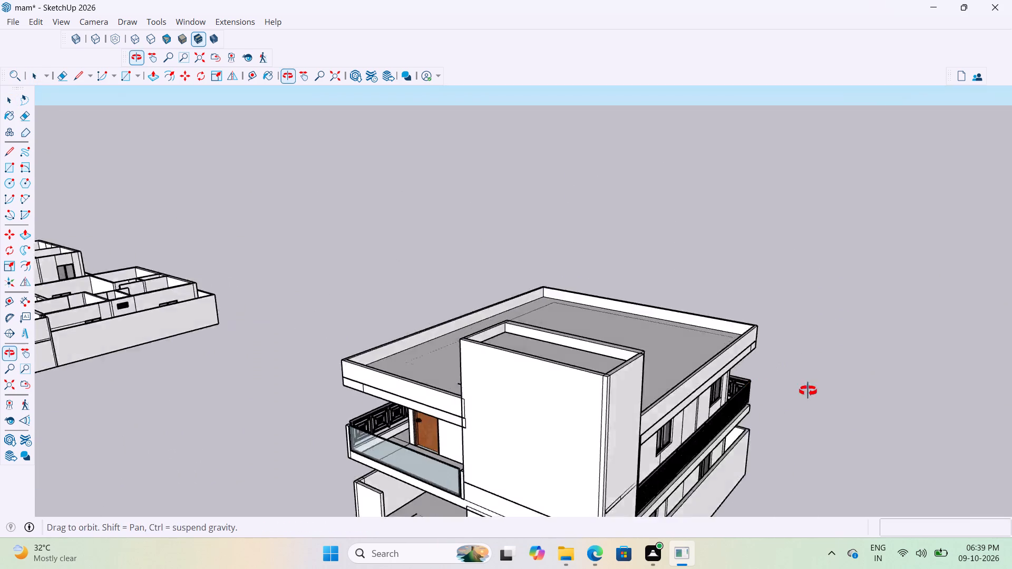
middle_click_drag(808, 391, 884, 385)
scroll(683, 317, "down", 5)
middle_click_drag(479, 416, 585, 418)
scroll(680, 453, "up", 15)
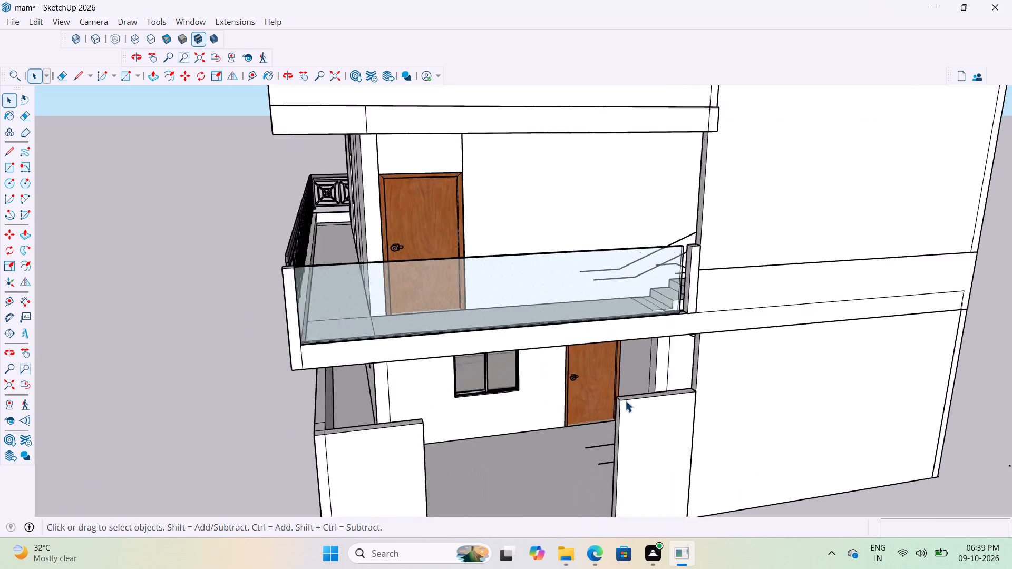
scroll(625, 452, "down", 7)
middle_click_drag(613, 348, 699, 386)
scroll(694, 357, "up", 7)
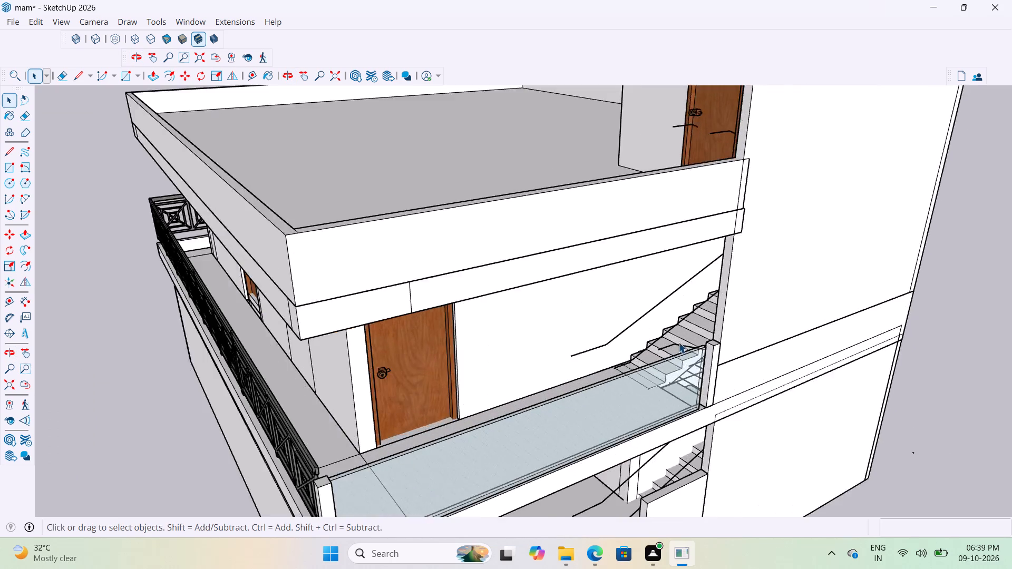
scroll(678, 342, "up", 8)
middle_click_drag(714, 368, 533, 357)
scroll(572, 319, "down", 6)
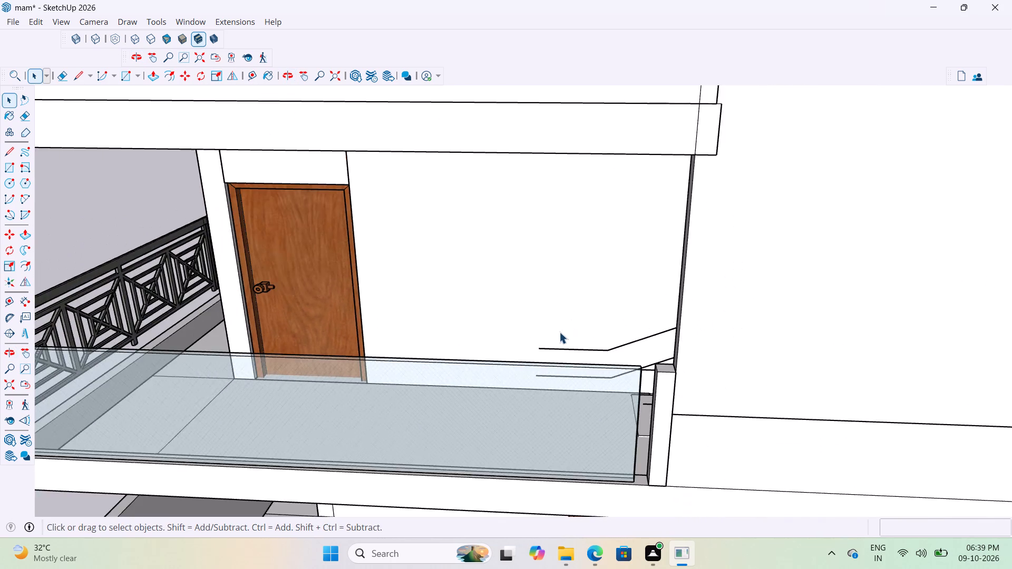
scroll(559, 332, "down", 3)
scroll(609, 407, "up", 6)
middle_click_drag(602, 401, 559, 395)
scroll(536, 371, "up", 2)
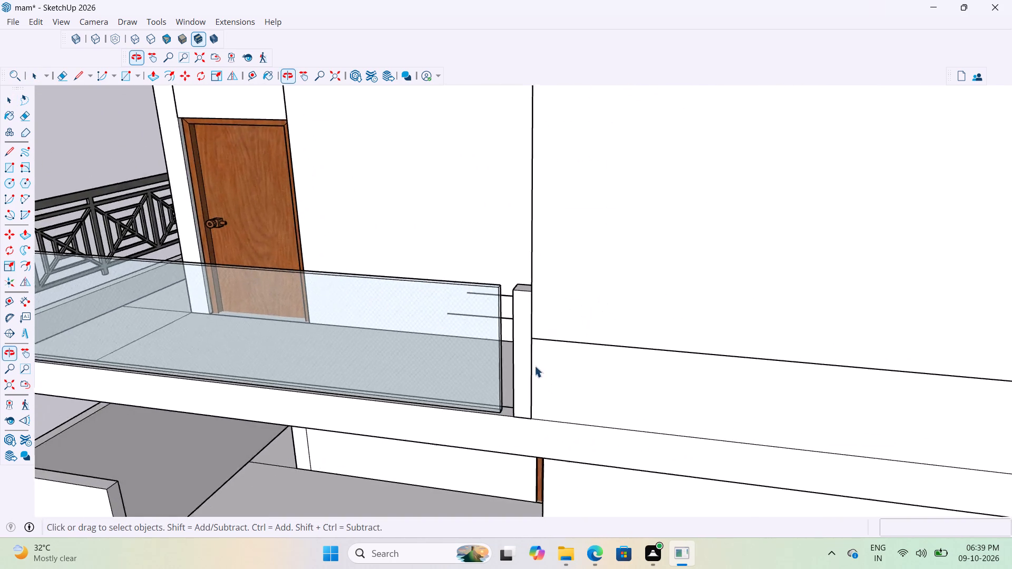
scroll(534, 366, "up", 9)
scroll(482, 322, "down", 1)
middle_click_drag(482, 322, 540, 323)
scroll(472, 317, "down", 2)
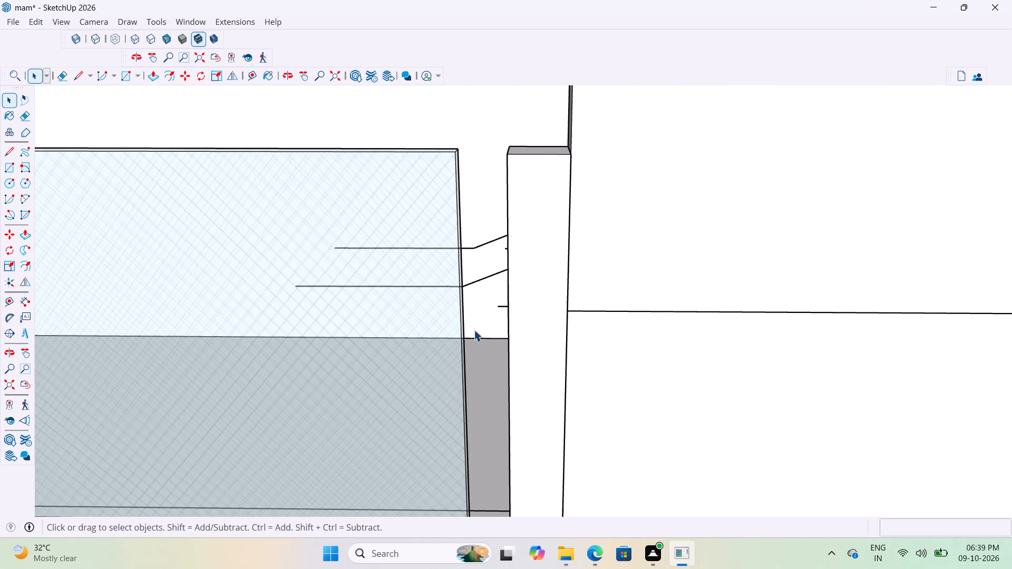
middle_click_drag(505, 316, 453, 347)
Scale the balcony's glass panel by about 1.02 along the red axis until its end meets the upright post.
left_click(465, 365)
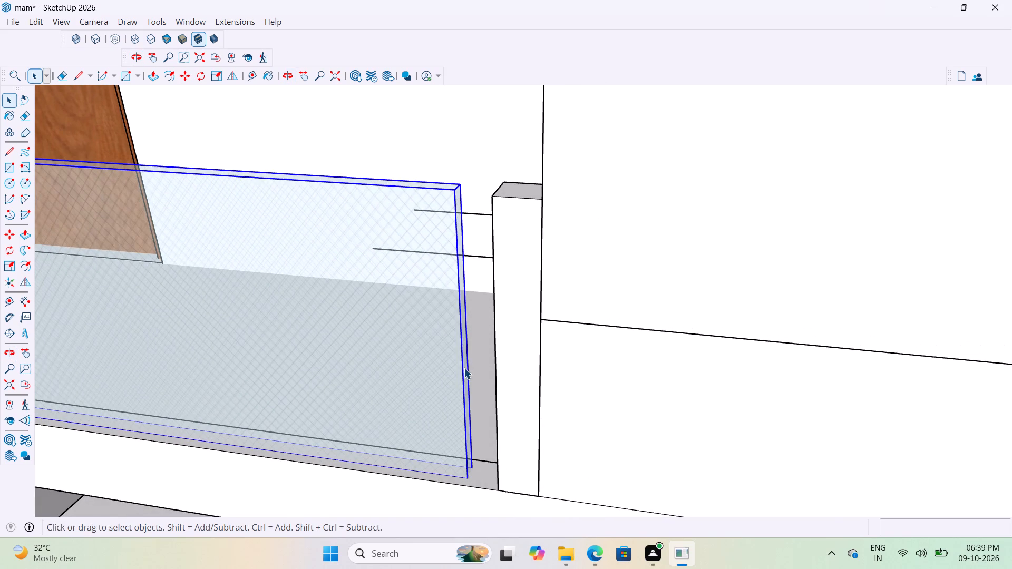
key("s")
scroll(468, 361, "up", 9)
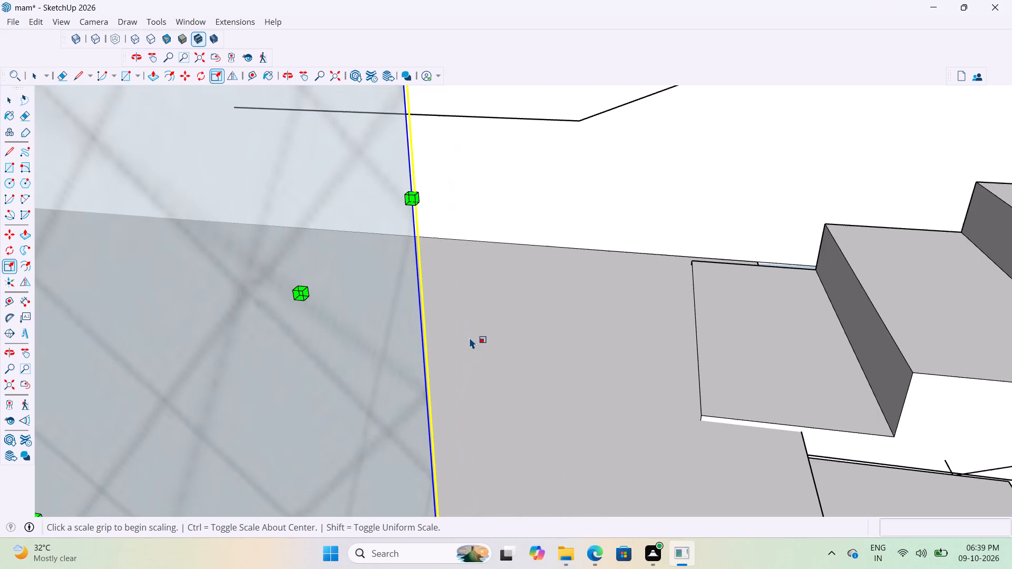
scroll(469, 337, "down", 3)
left_click(454, 332)
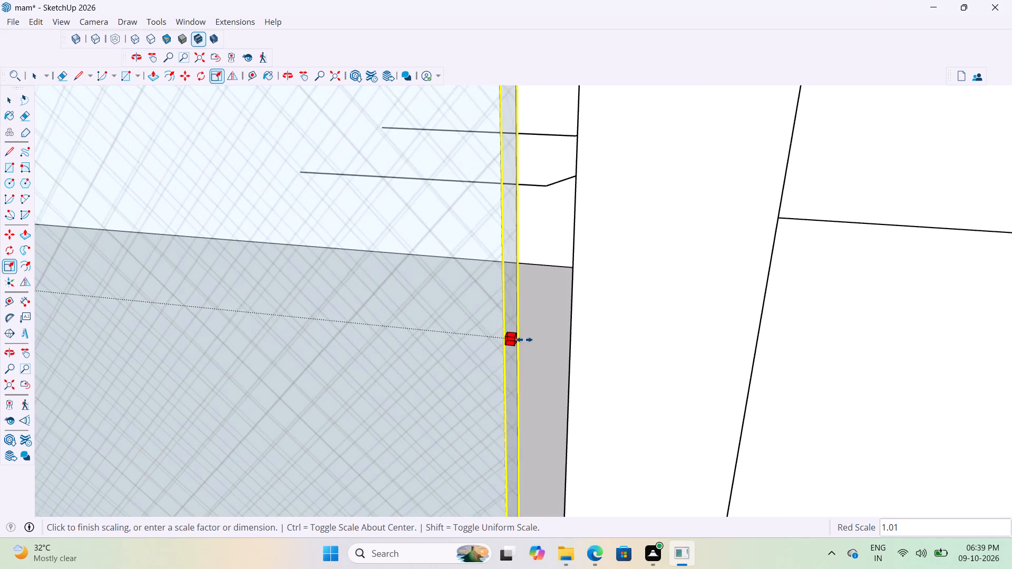
left_click(570, 347)
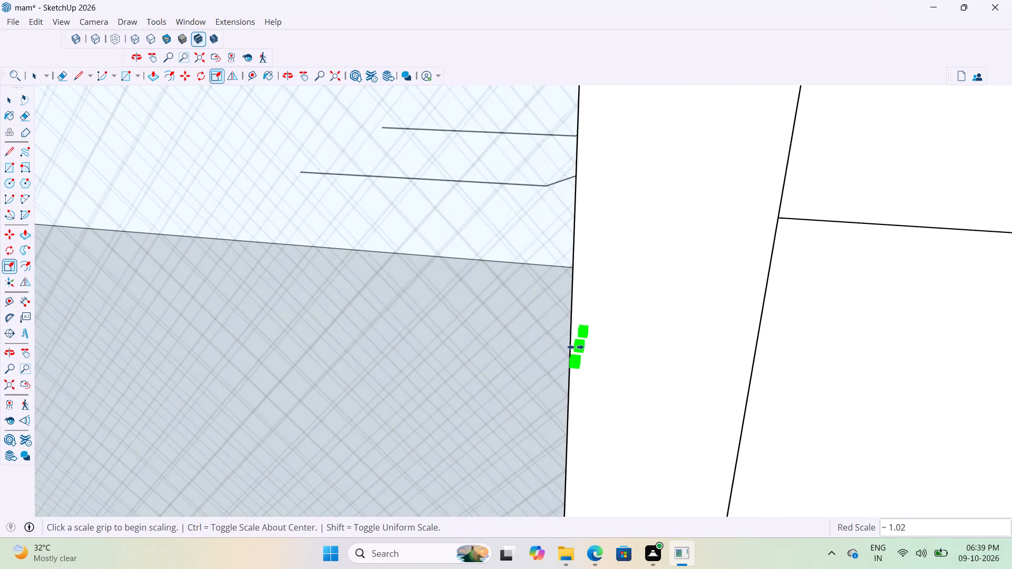
scroll(576, 341, "down", 20)
scroll(576, 341, "down", 17)
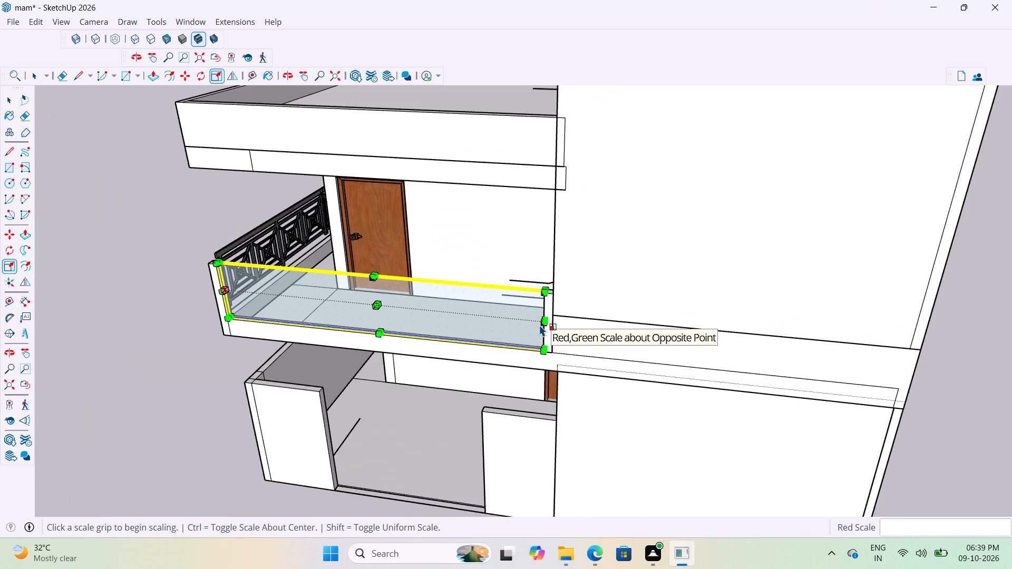
scroll(539, 325, "down", 8)
key("space")
left_click(352, 356)
Open the nested stairwell groups and delete the two long stray edges in front of the rooftop stair door.
scroll(424, 332, "up", 12)
middle_click_drag(440, 290, 466, 283)
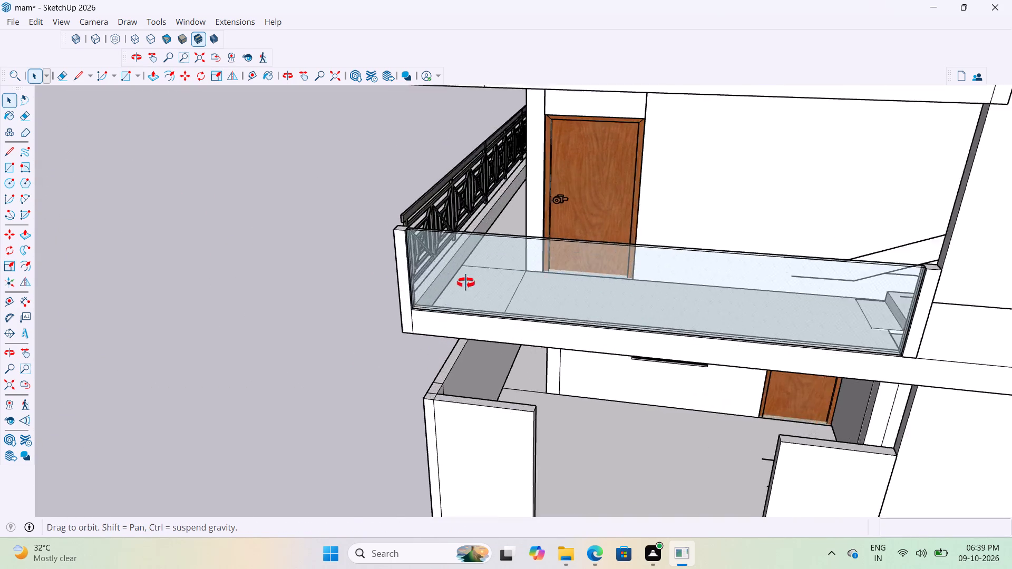
middle_click_drag(466, 283, 556, 278)
scroll(543, 317, "down", 16)
middle_click_drag(535, 342, 620, 283)
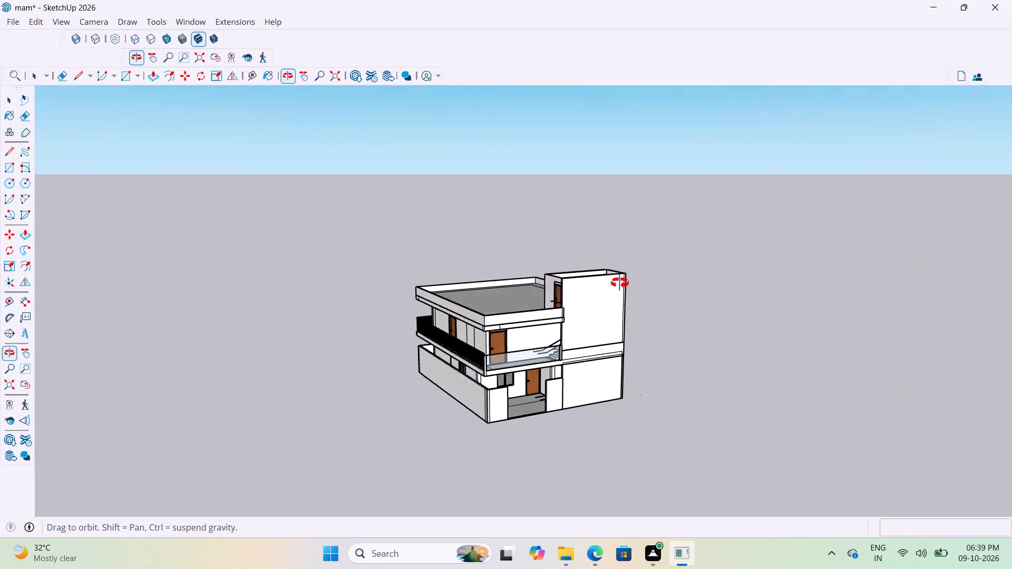
middle_click_drag(620, 283, 690, 301)
scroll(631, 308, "up", 20)
scroll(631, 308, "up", 2)
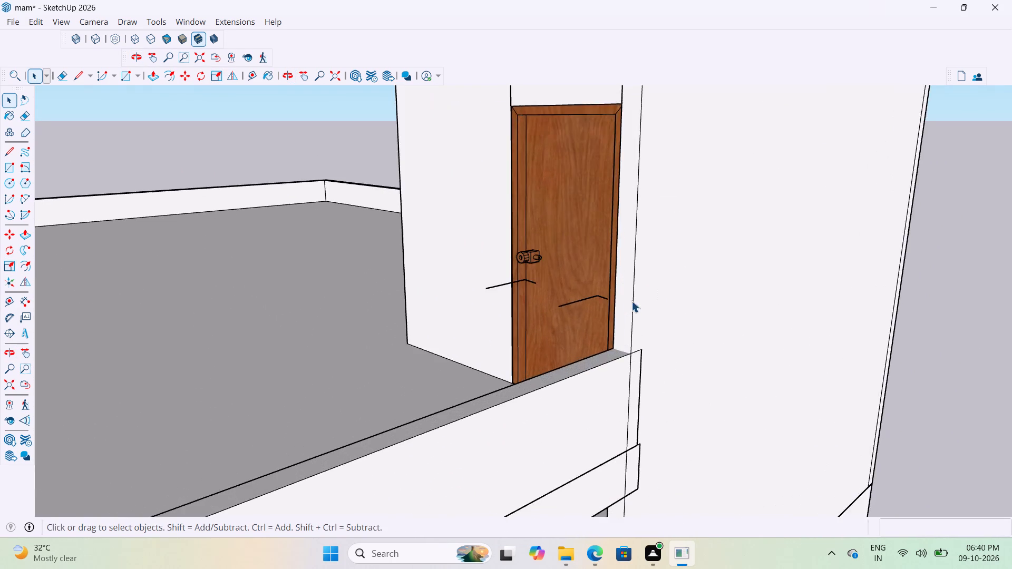
scroll(631, 301, "up", 5)
left_click(568, 302)
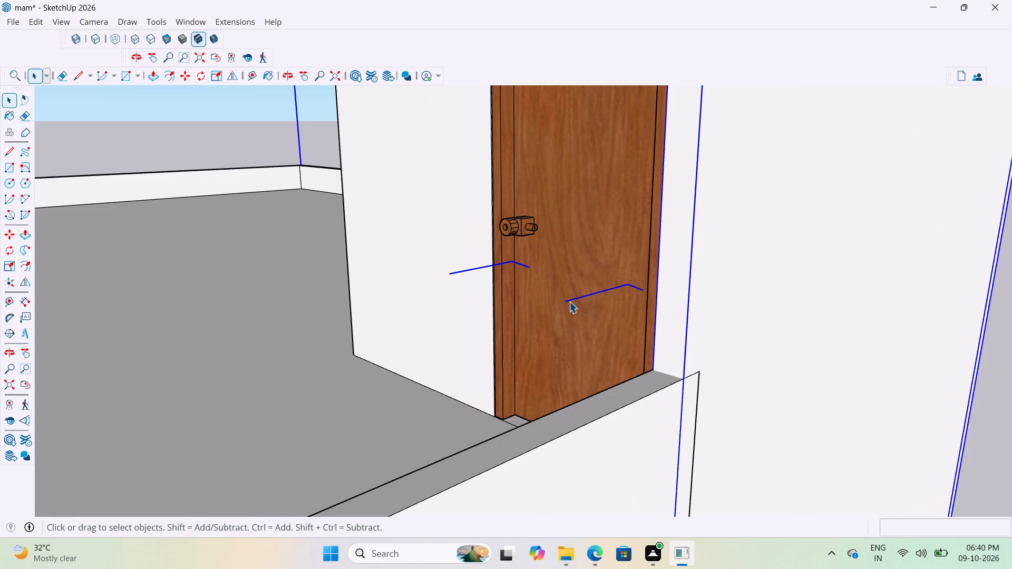
double_click(573, 299)
left_click(577, 300)
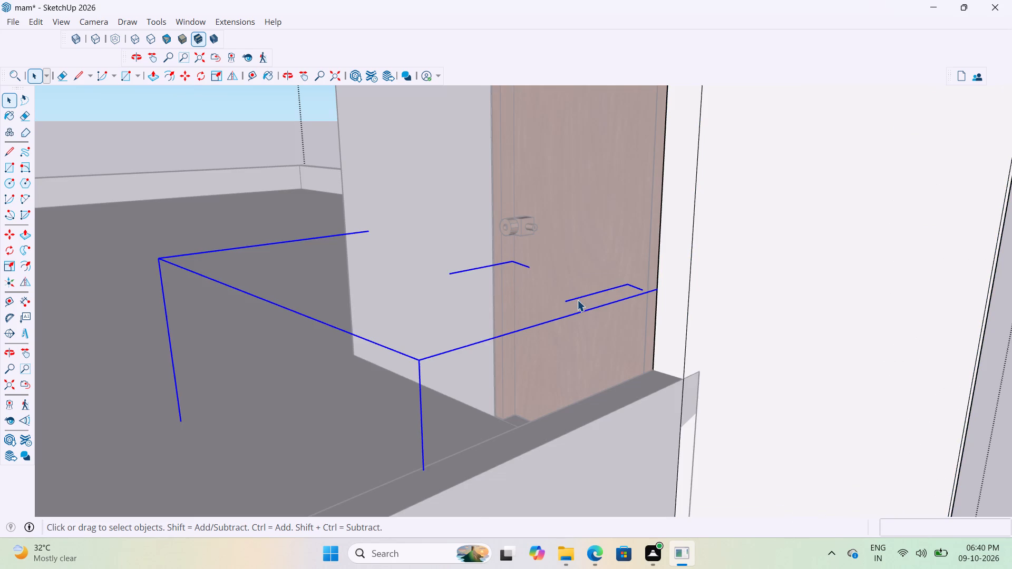
scroll(577, 300, "up", 2)
double_click(582, 298)
left_click(583, 298)
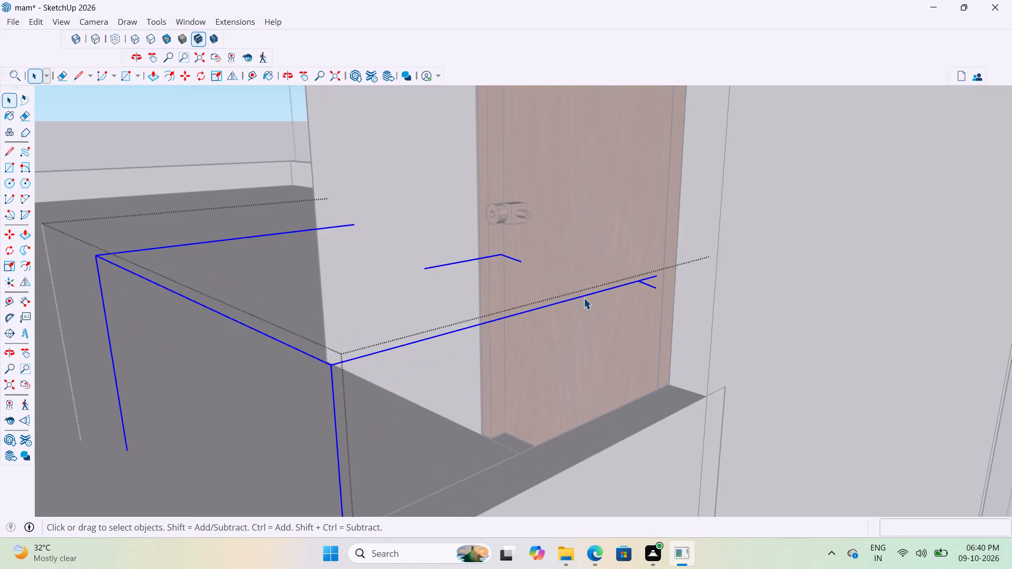
scroll(583, 298, "up", 4)
middle_click_drag(583, 298, 725, 331)
double_click(498, 293)
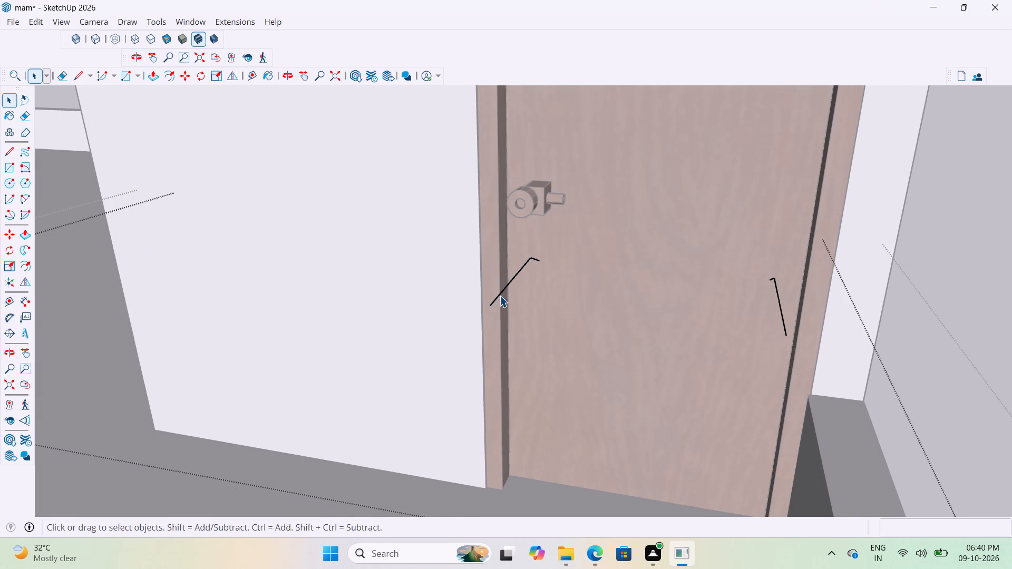
left_click(501, 293)
key("Delete")
left_click(783, 321)
key("Delete")
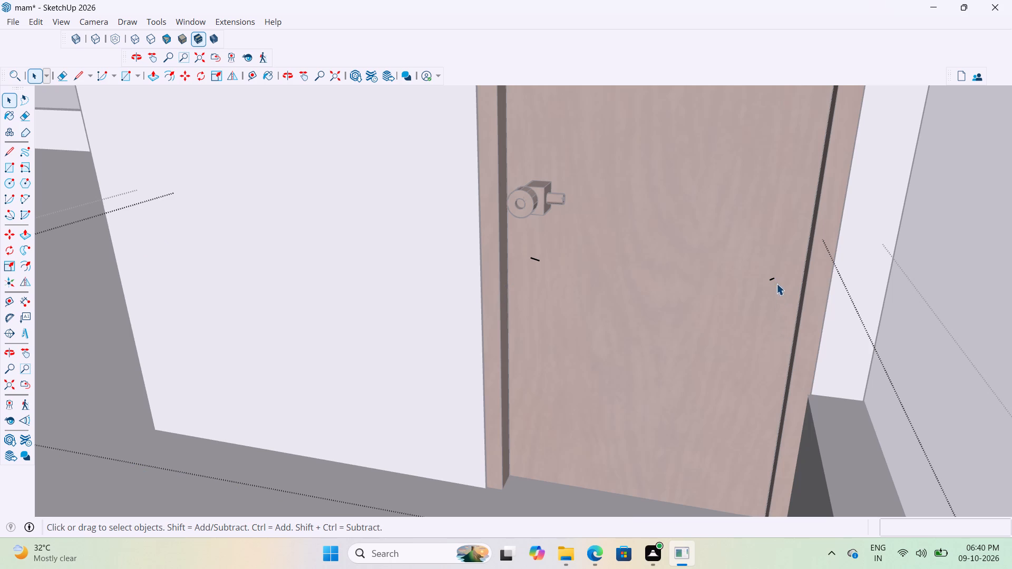
Delete the two short leftover edges in front of the rooftop stair door and leave the nested groups.
left_click(772, 280)
key("Delete")
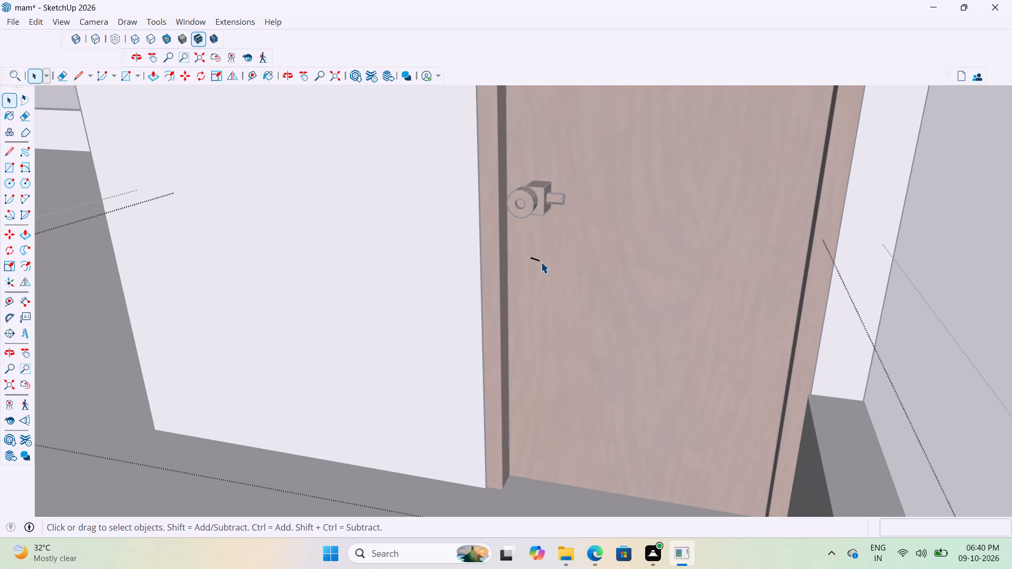
left_click(536, 259)
key("Delete")
scroll(483, 264, "down", 9)
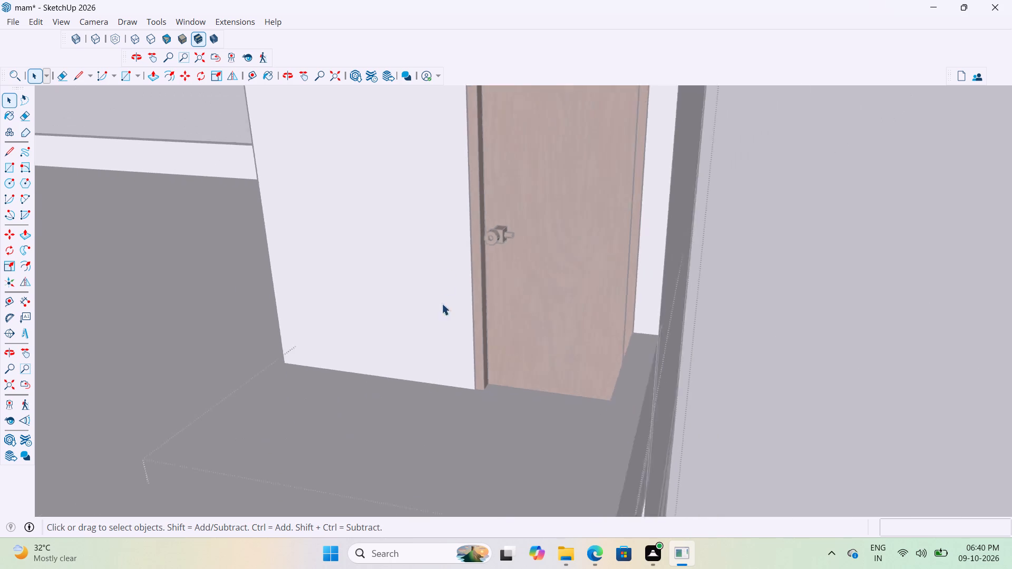
scroll(442, 303, "down", 18)
left_click(689, 331)
scroll(548, 379, "up", 4)
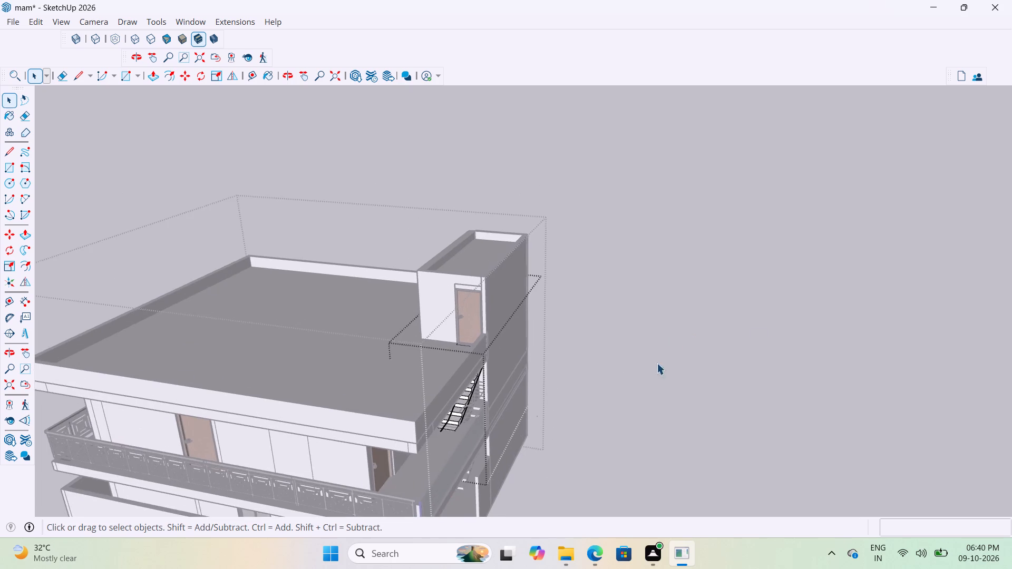
left_click(765, 323)
scroll(533, 420, "up", 3)
middle_click_drag(507, 387, 325, 412)
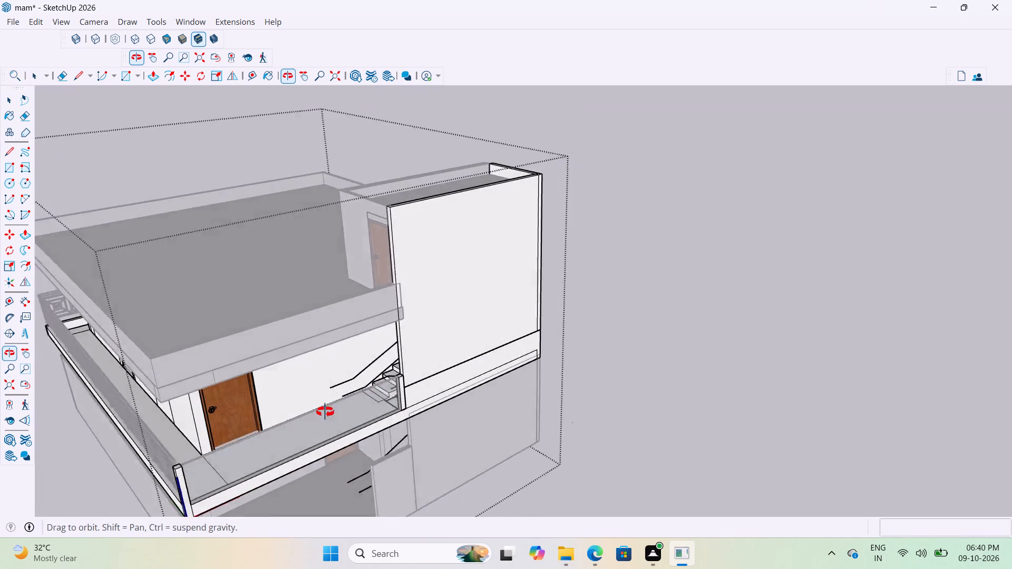
middle_click_drag(325, 412, 293, 420)
left_click(674, 299)
Examine the glass railing's end at the stair wall and the roof slab's junction with the staircase from the balcony.
scroll(603, 339, "down", 5)
middle_click_drag(470, 394, 332, 343)
scroll(404, 371, "up", 3)
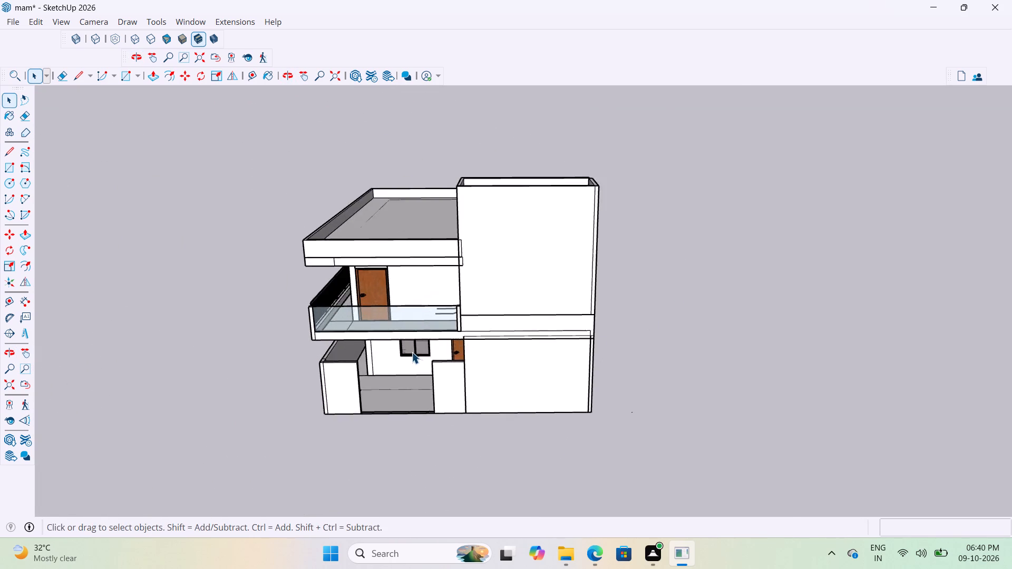
scroll(412, 352, "up", 8)
scroll(483, 154, "up", 3)
middle_click_drag(488, 145, 801, 100)
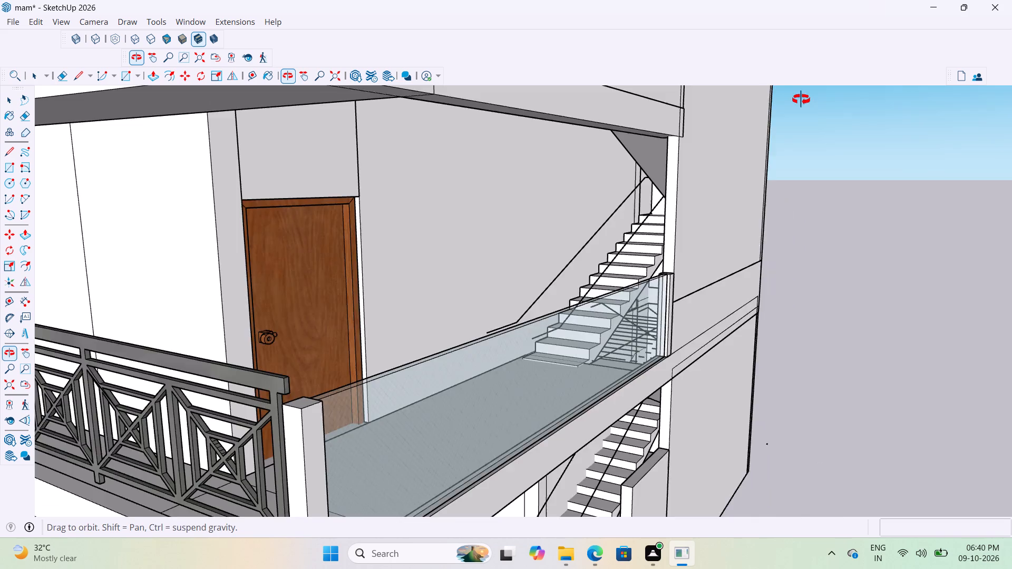
middle_click_drag(801, 100, 892, 96)
scroll(714, 124, "up", 6)
middle_click_drag(698, 121, 771, 127)
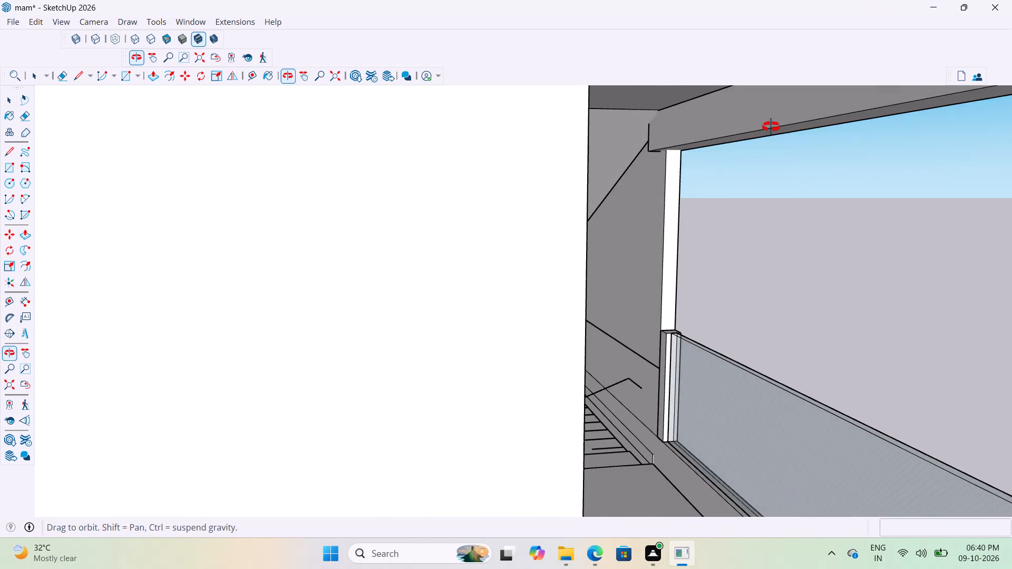
middle_click_drag(771, 127, 737, 122)
scroll(706, 128, "up", 7)
middle_click_drag(677, 120, 799, 107)
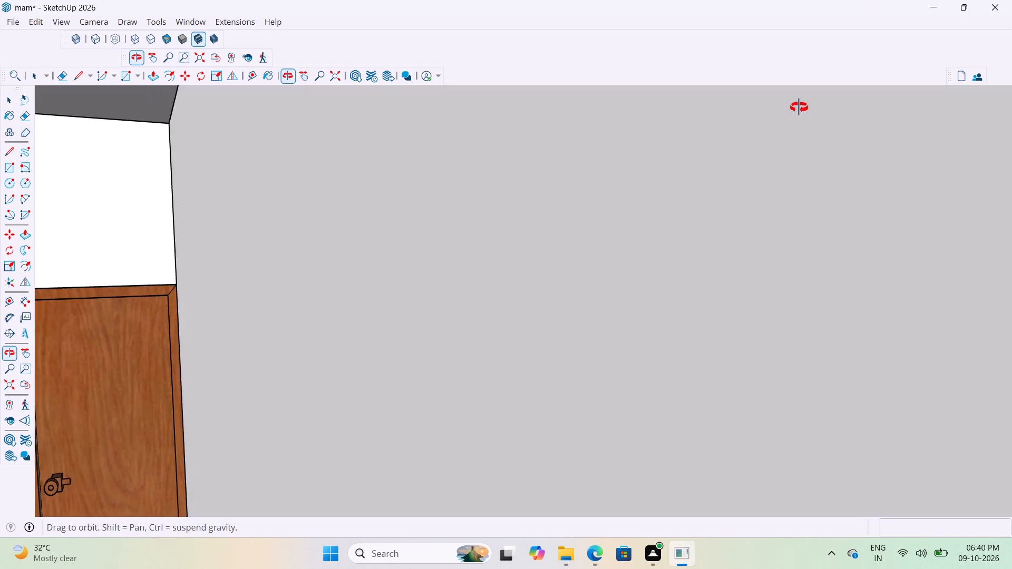
middle_click_drag(799, 107, 759, 112)
scroll(700, 120, "up", 4)
middle_click_drag(694, 127, 876, 104)
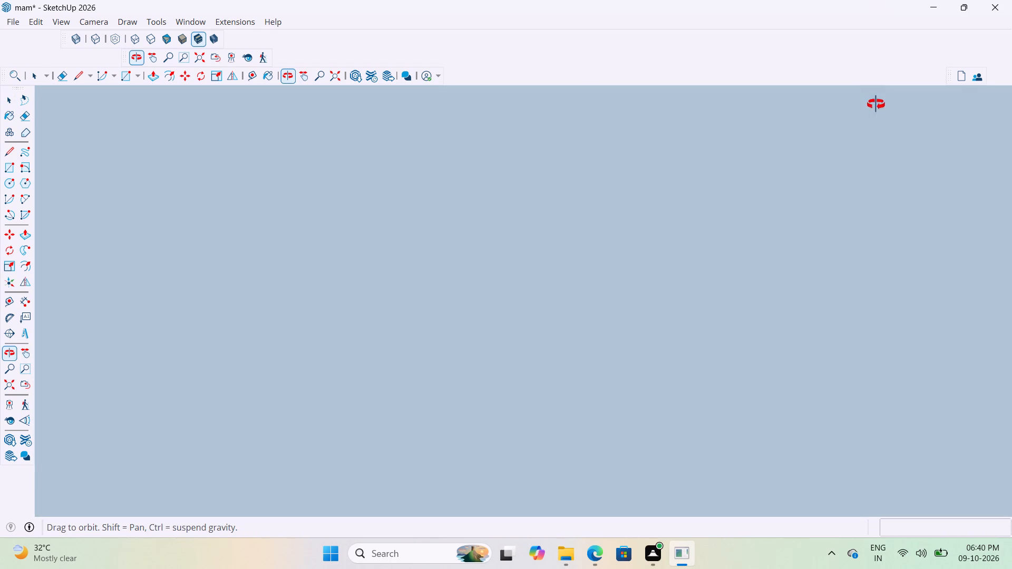
middle_click_drag(876, 104, 798, 109)
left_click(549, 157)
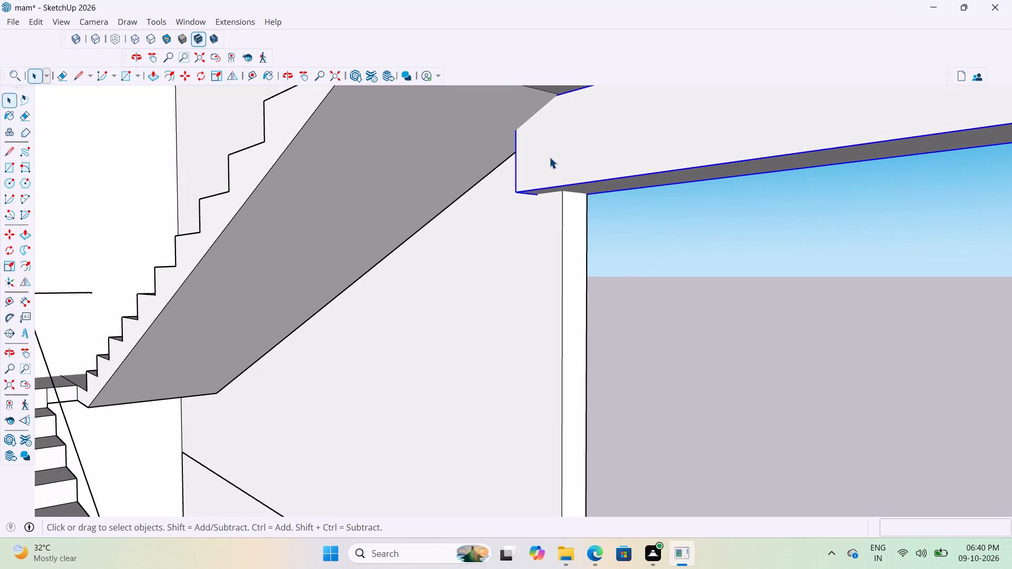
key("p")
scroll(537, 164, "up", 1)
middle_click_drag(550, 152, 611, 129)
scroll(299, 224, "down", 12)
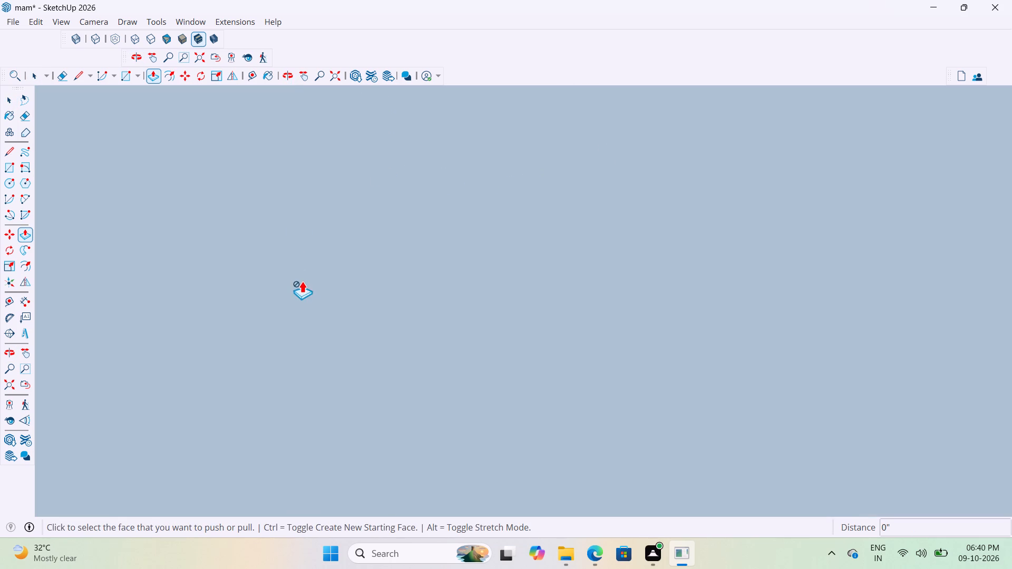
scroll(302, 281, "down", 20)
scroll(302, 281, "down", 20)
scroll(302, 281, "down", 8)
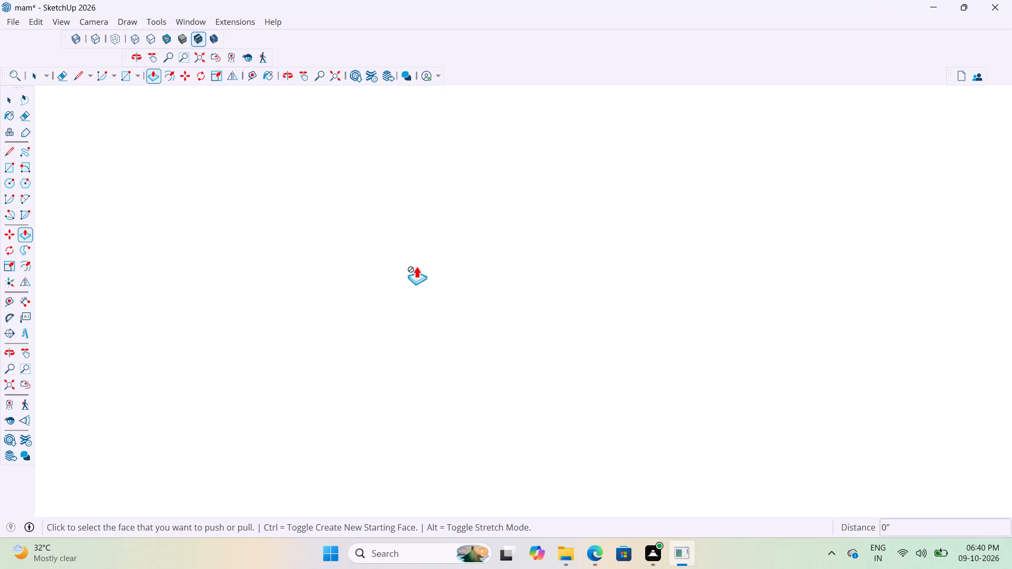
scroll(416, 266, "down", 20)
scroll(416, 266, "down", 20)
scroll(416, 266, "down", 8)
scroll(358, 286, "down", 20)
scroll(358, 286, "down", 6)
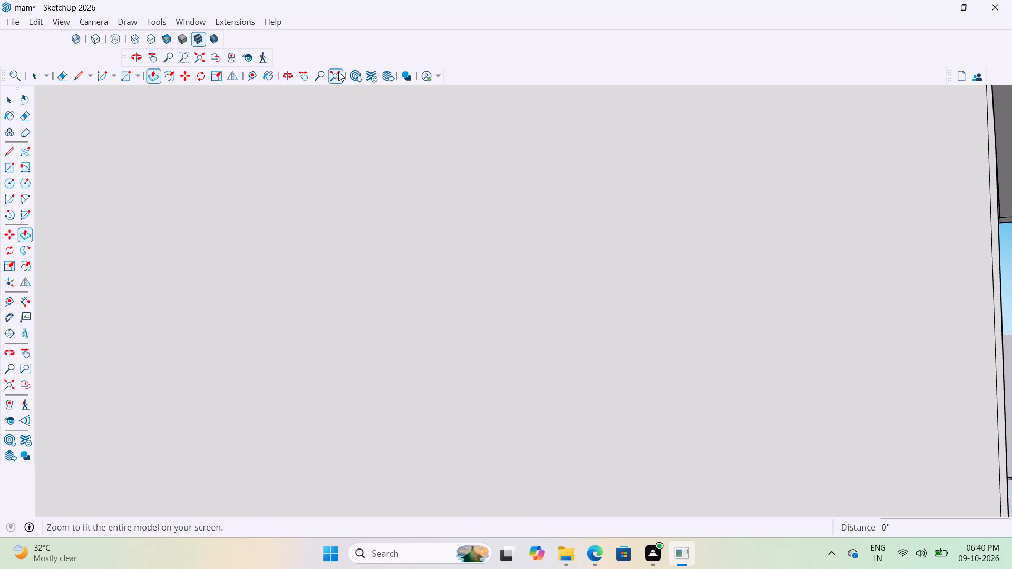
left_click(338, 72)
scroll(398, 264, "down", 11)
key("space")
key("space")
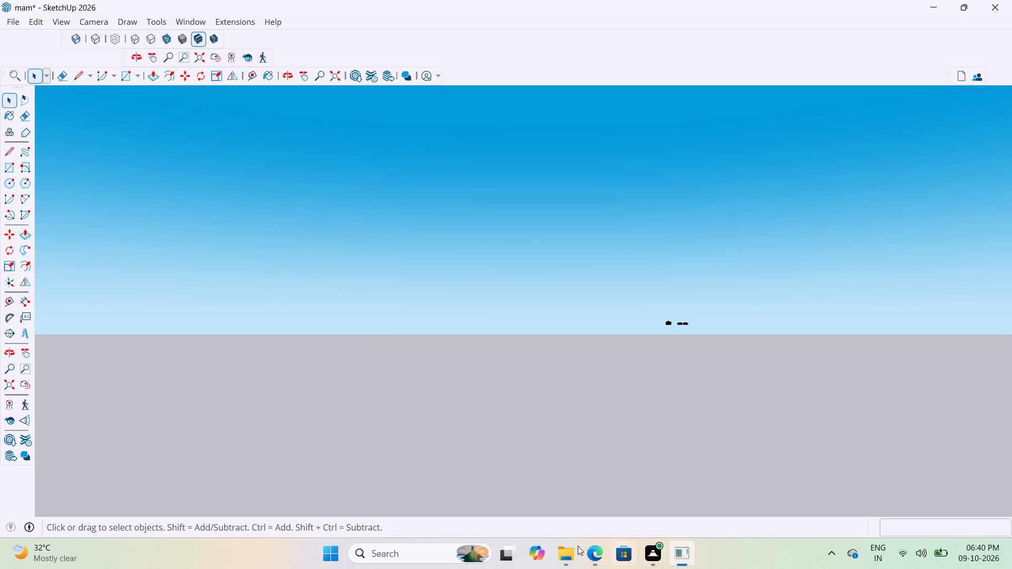
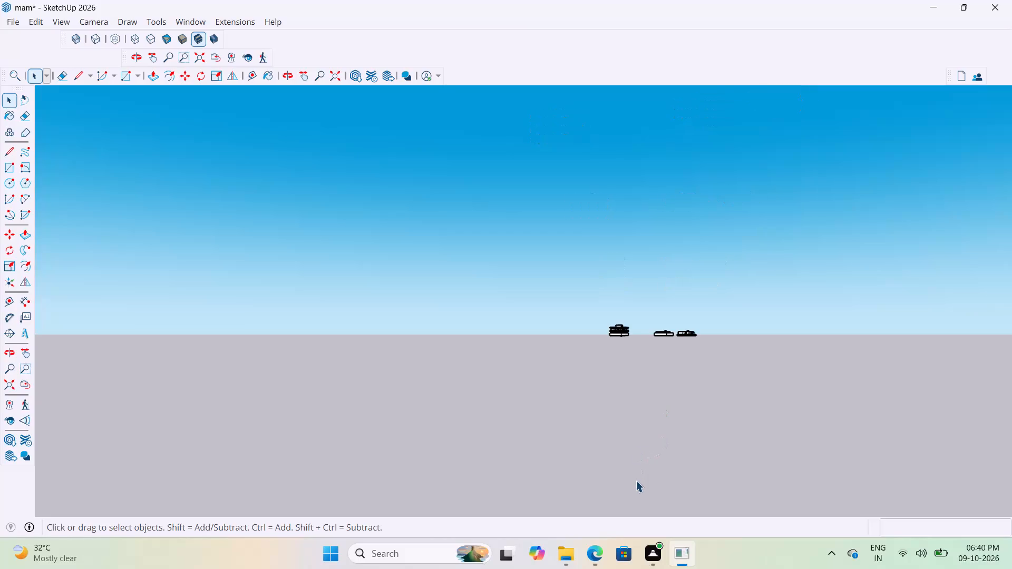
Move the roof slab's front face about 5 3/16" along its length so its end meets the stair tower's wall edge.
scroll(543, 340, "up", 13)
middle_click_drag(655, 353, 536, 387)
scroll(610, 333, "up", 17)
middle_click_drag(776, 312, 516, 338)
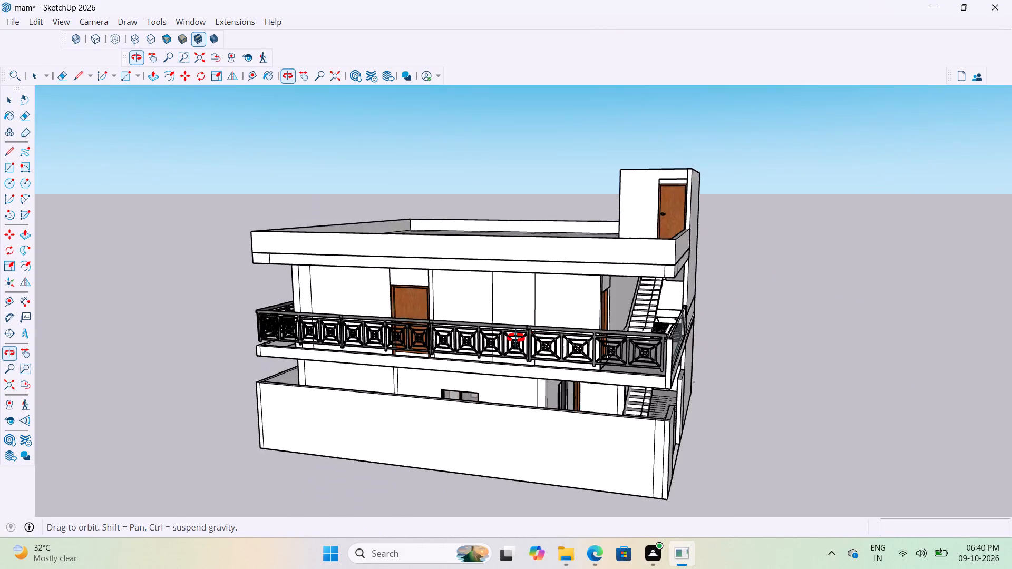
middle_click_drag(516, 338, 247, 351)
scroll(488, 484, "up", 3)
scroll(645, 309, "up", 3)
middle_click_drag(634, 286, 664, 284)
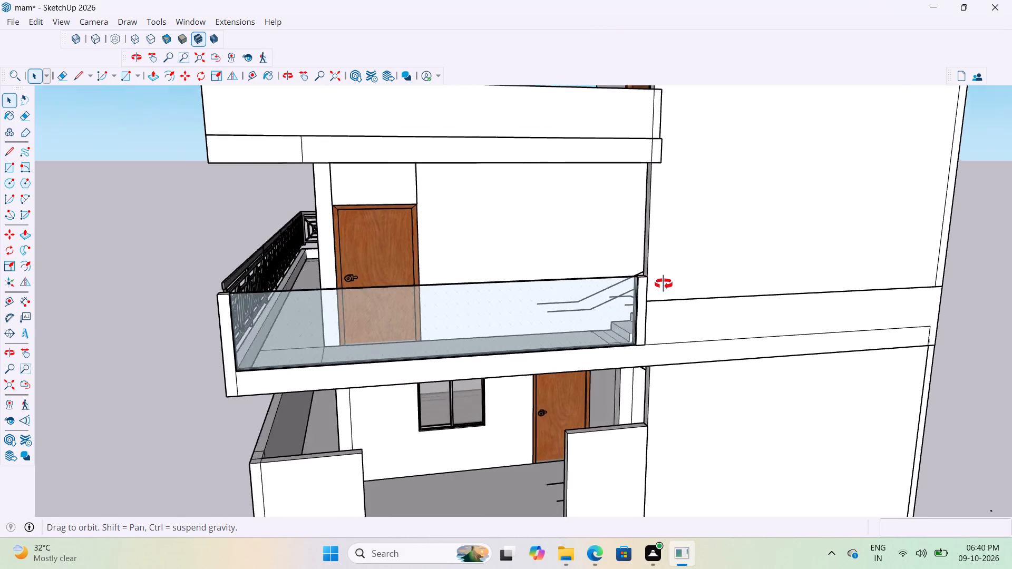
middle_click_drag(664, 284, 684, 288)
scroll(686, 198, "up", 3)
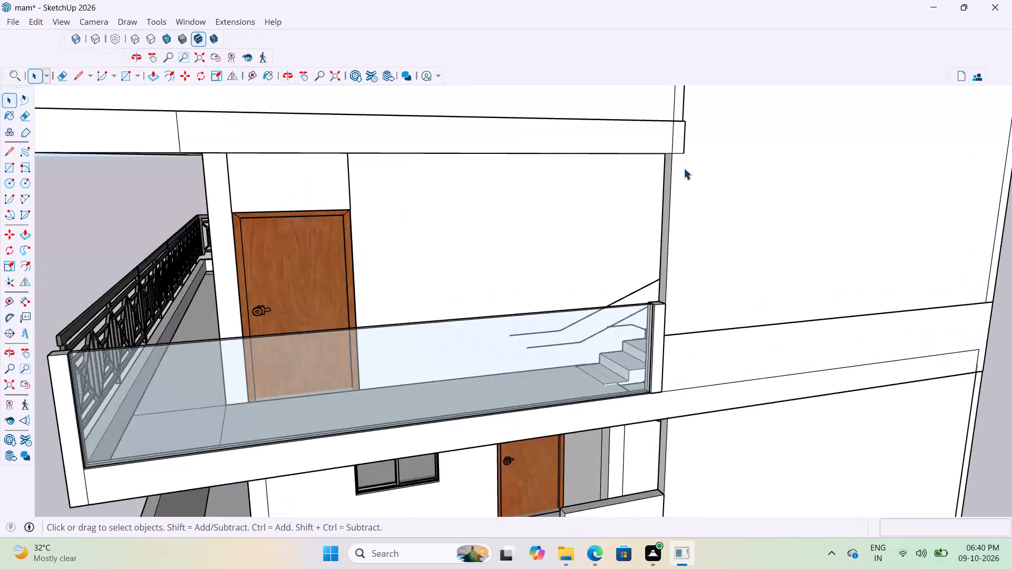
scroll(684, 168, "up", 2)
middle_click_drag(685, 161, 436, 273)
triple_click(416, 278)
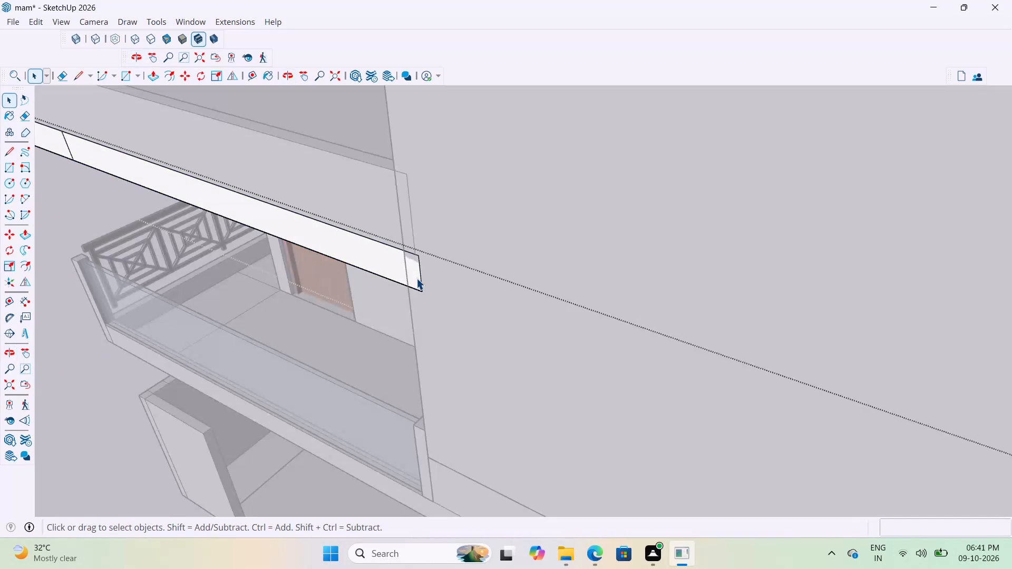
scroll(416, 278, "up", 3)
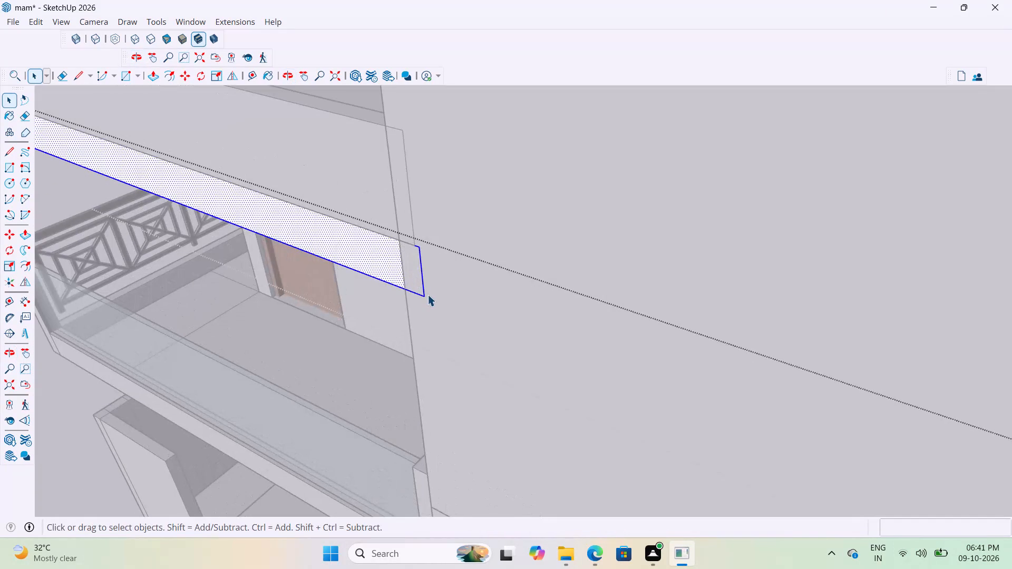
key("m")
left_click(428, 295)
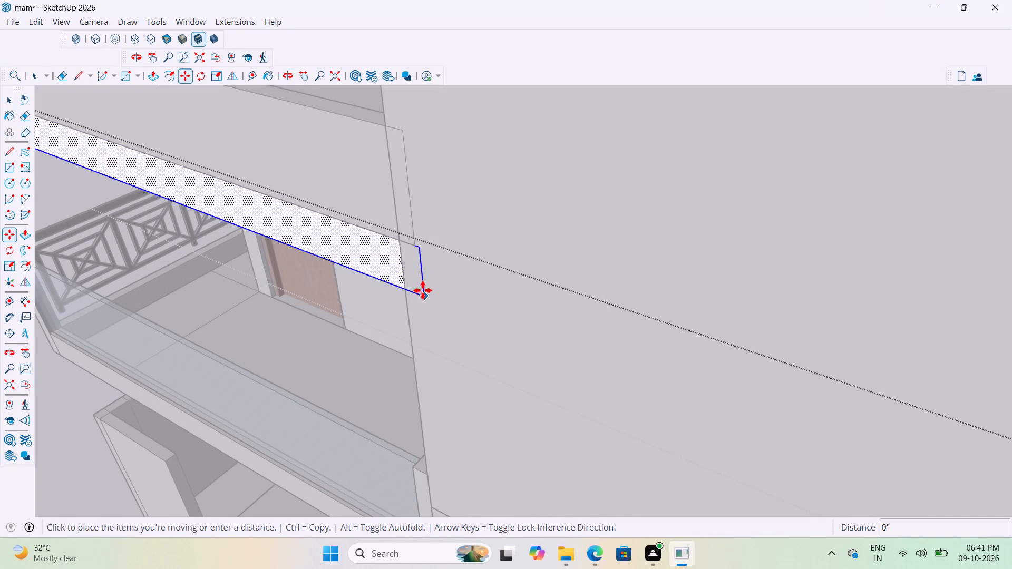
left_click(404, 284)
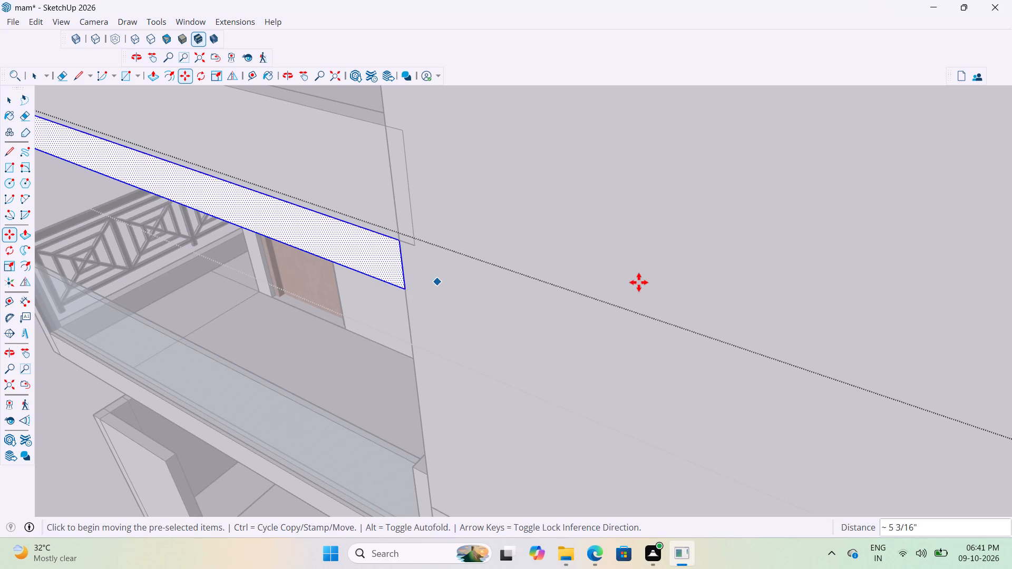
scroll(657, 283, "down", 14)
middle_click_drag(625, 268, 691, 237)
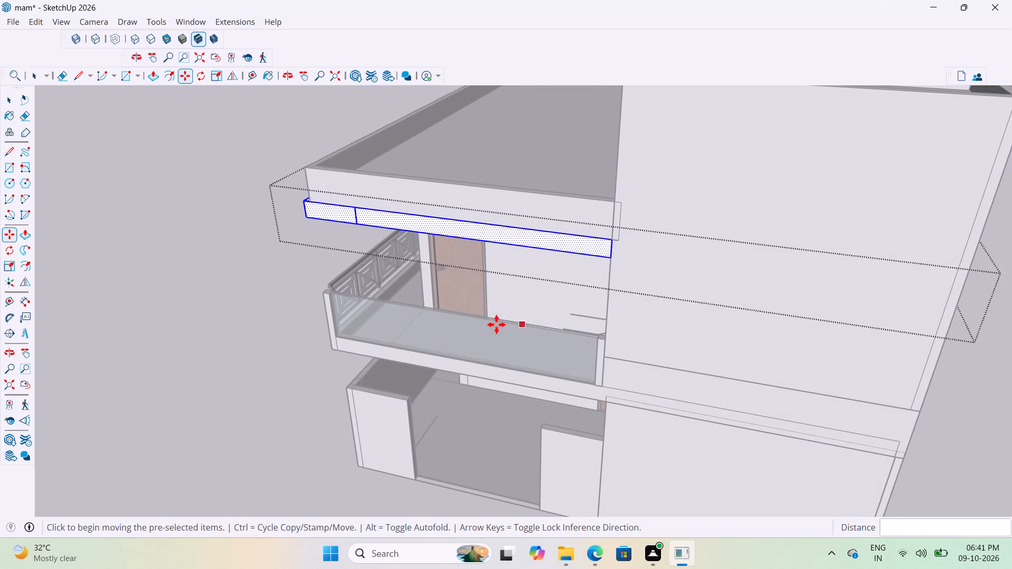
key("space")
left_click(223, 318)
Examine the roof slab's outer corner, its underside overhang and its junction with the stair tower and parapet.
scroll(275, 219, "up", 6)
scroll(330, 246, "down", 4)
middle_click_drag(392, 239, 464, 225)
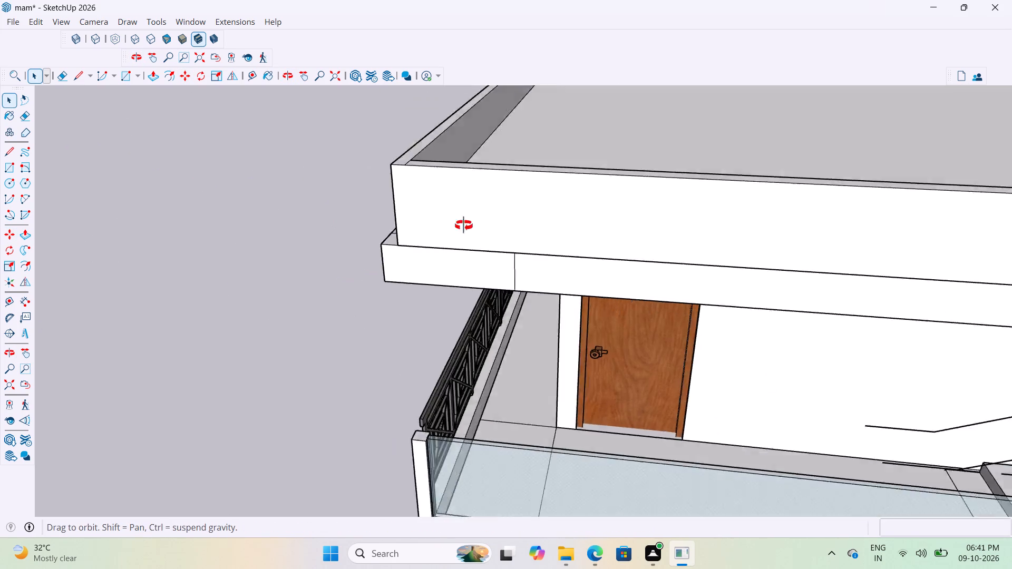
middle_click_drag(464, 225, 626, 212)
scroll(609, 219, "up", 6)
middle_click_drag(625, 230, 606, 207)
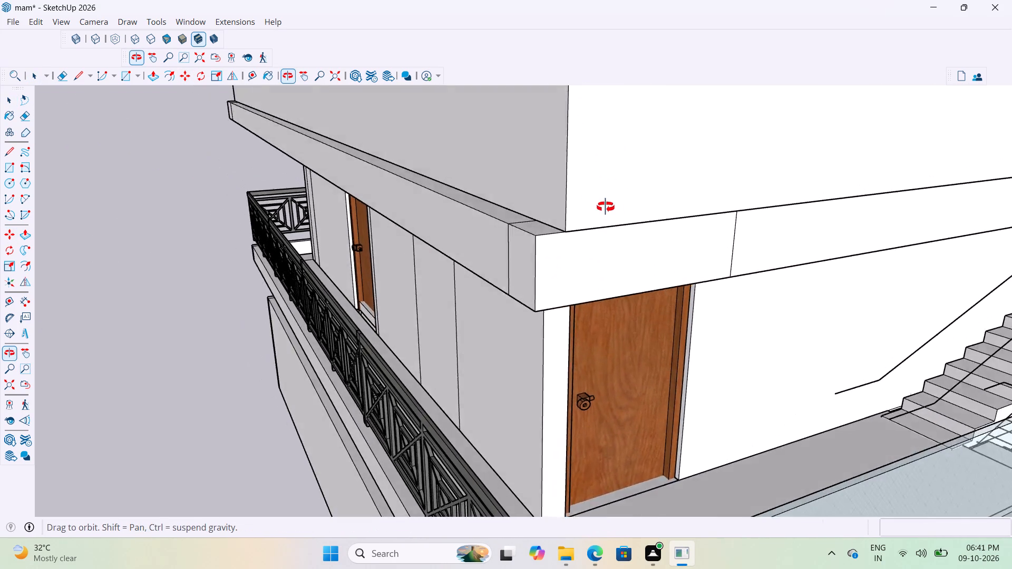
middle_click_drag(606, 207, 729, 80)
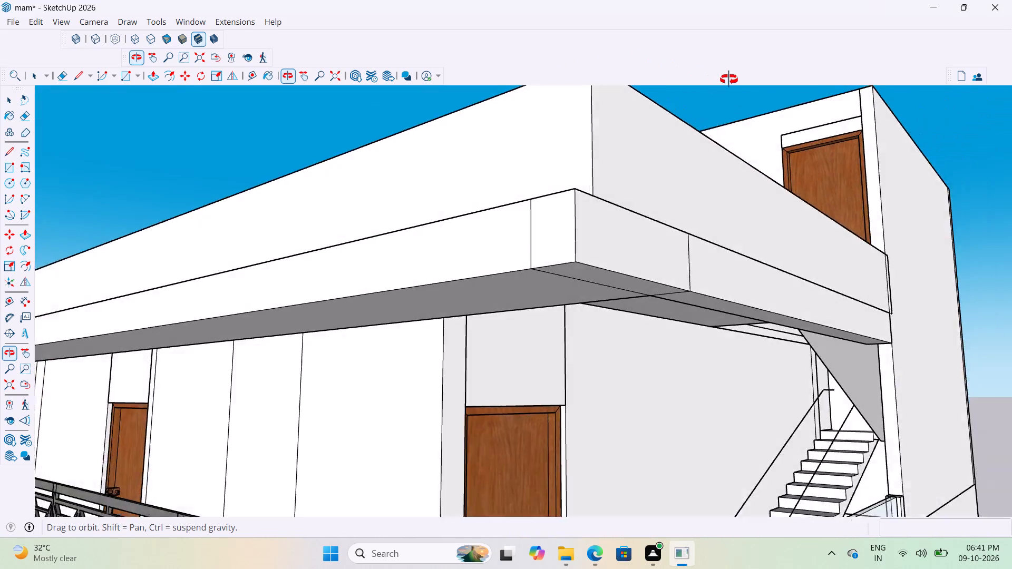
middle_click_drag(729, 80, 660, 109)
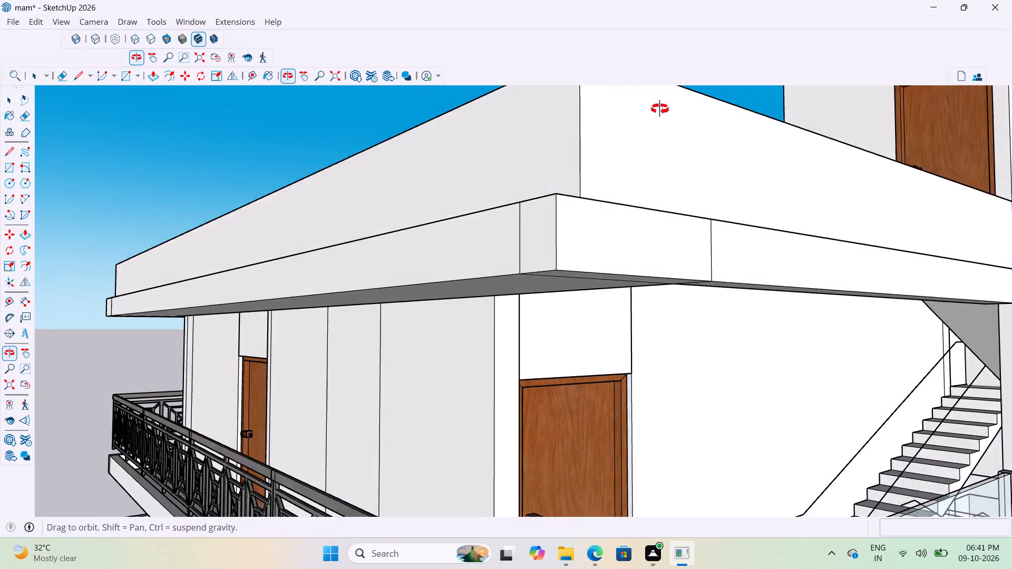
middle_click_drag(660, 109, 379, 222)
scroll(342, 275, "down", 8)
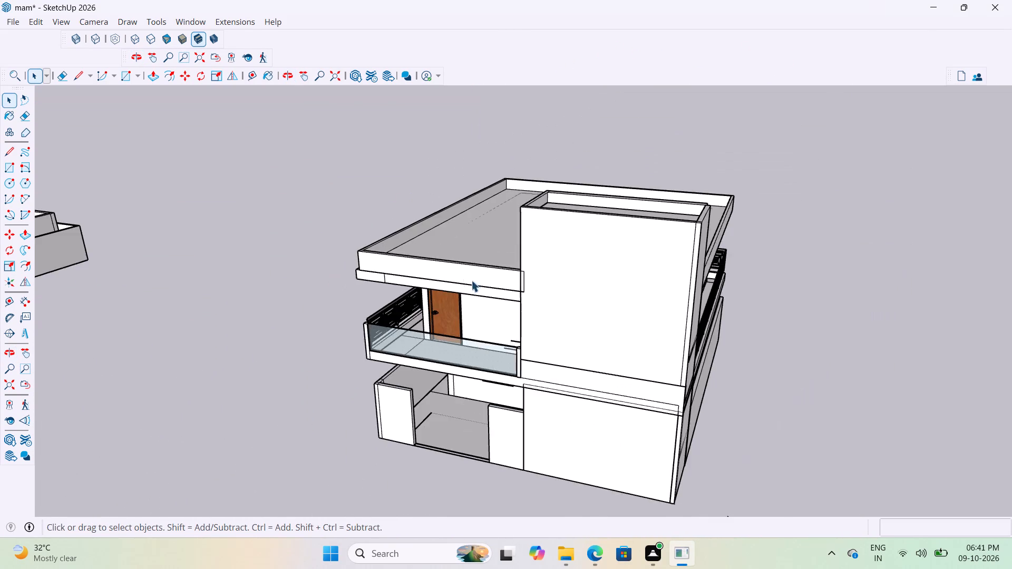
scroll(481, 281, "up", 10)
middle_click_drag(503, 255, 859, 93)
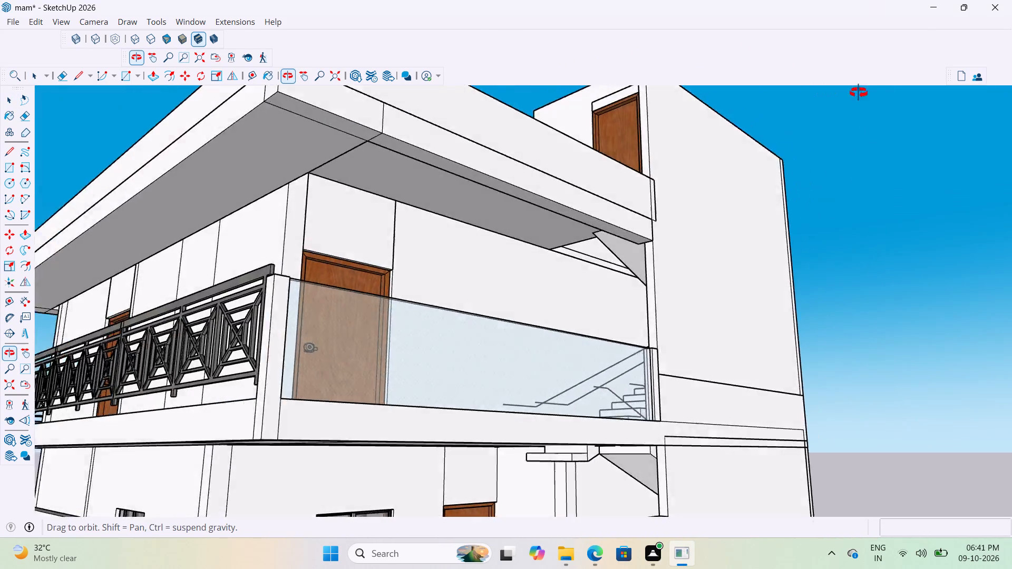
middle_click_drag(859, 93, 1011, 132)
scroll(681, 227, "up", 6)
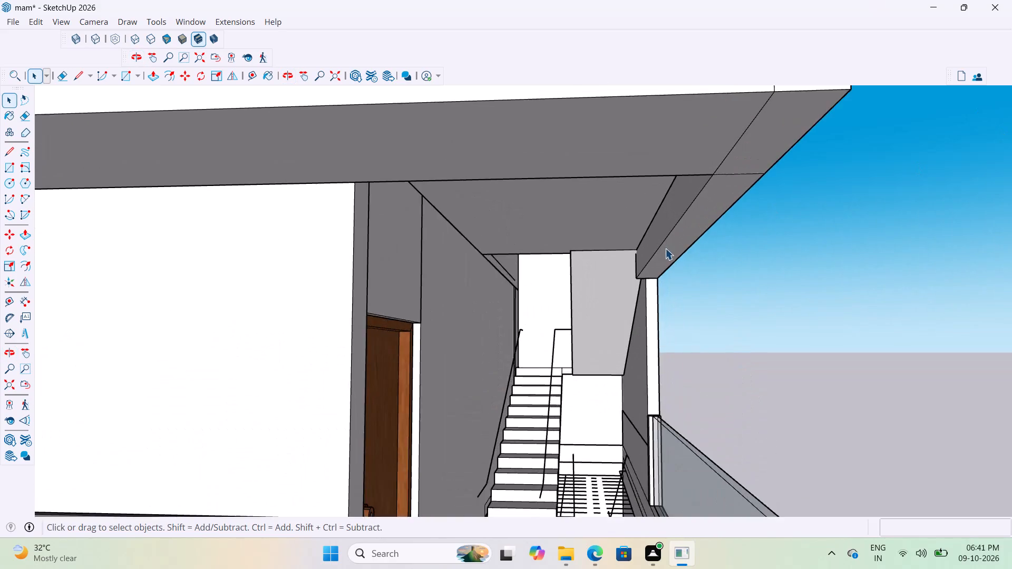
scroll(665, 248, "up", 6)
middle_click_drag(667, 249, 737, 205)
scroll(657, 253, "up", 3)
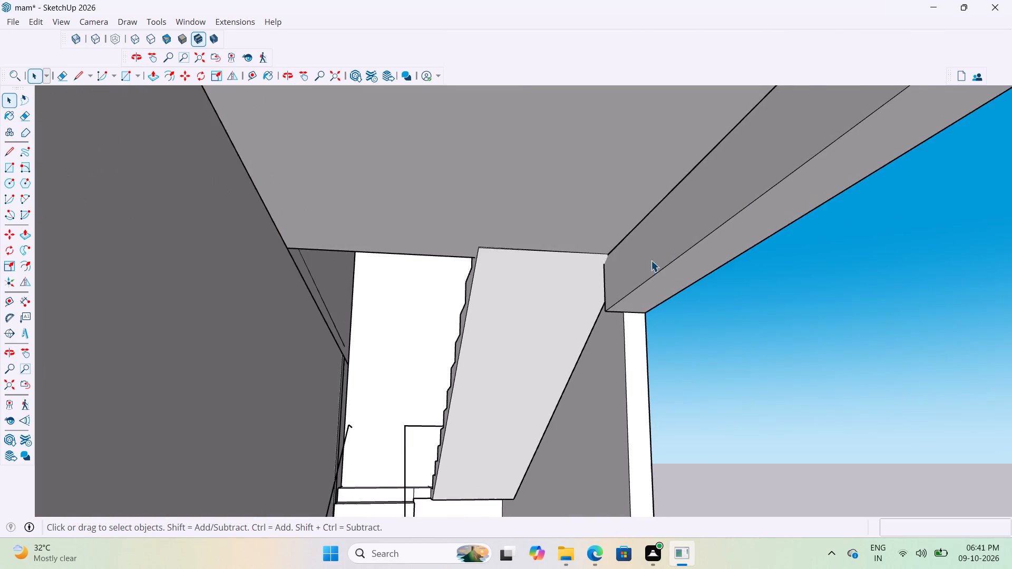
middle_click_drag(645, 266, 271, 364)
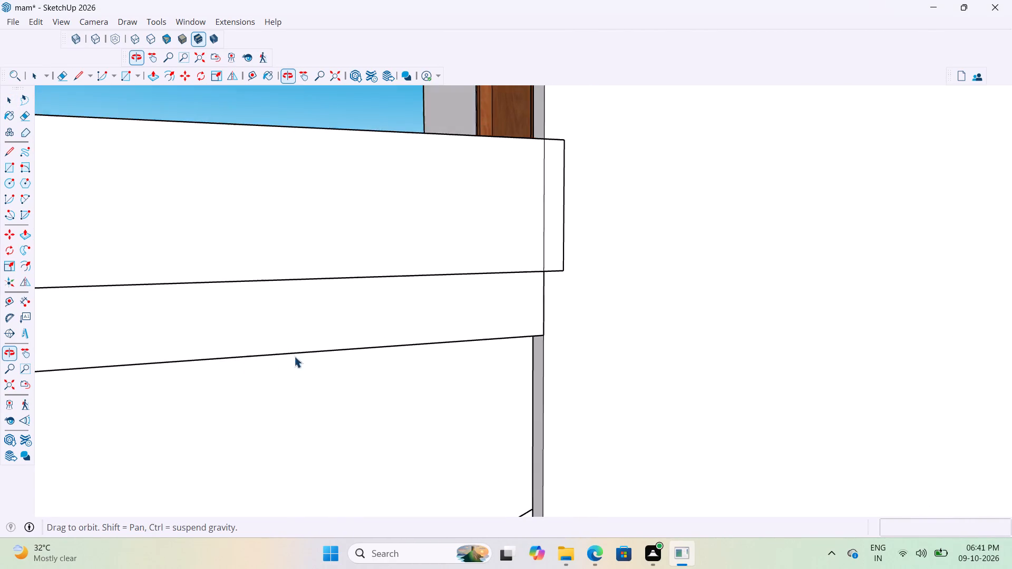
scroll(503, 273, "down", 12)
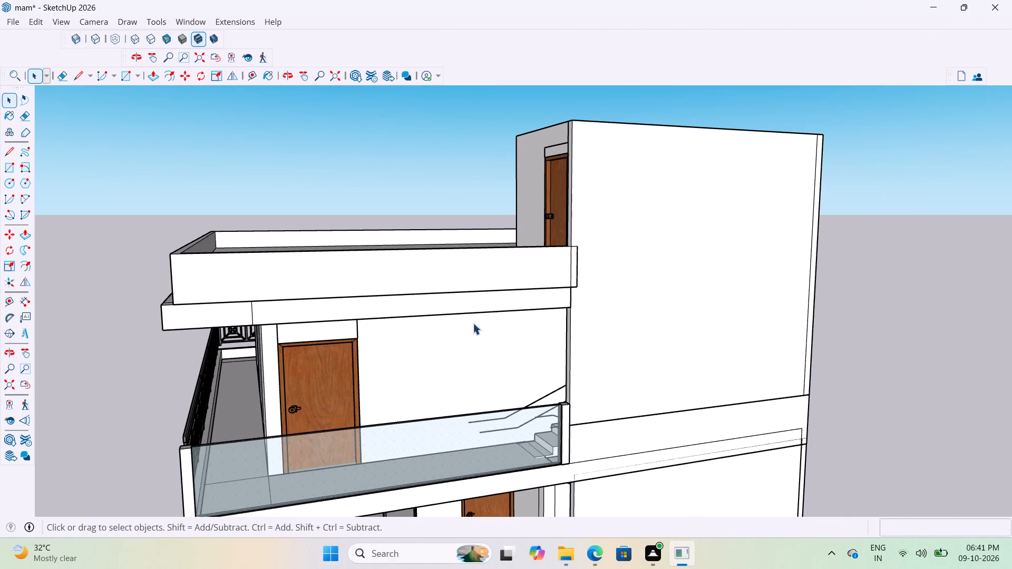
middle_click_drag(463, 326, 367, 348)
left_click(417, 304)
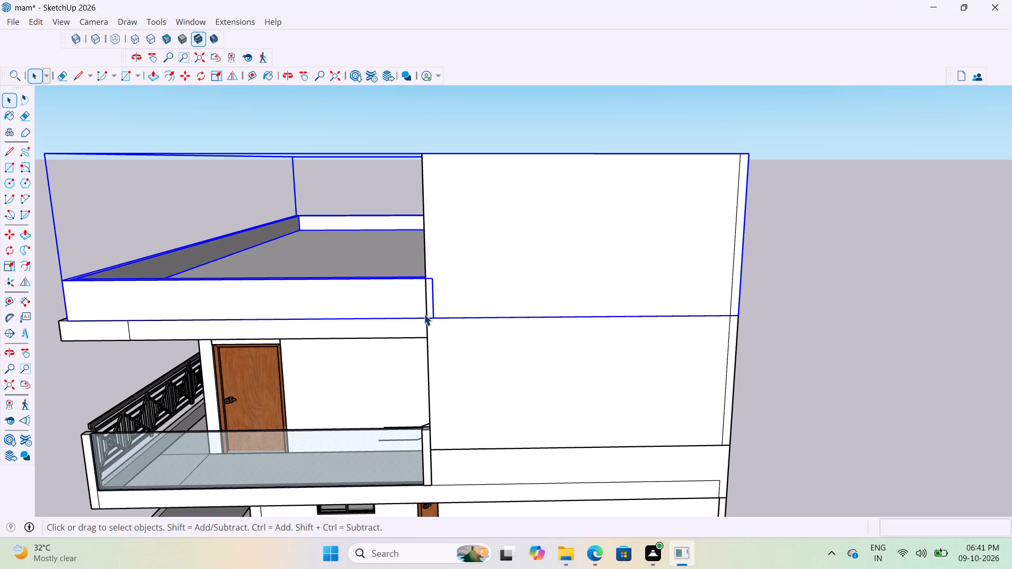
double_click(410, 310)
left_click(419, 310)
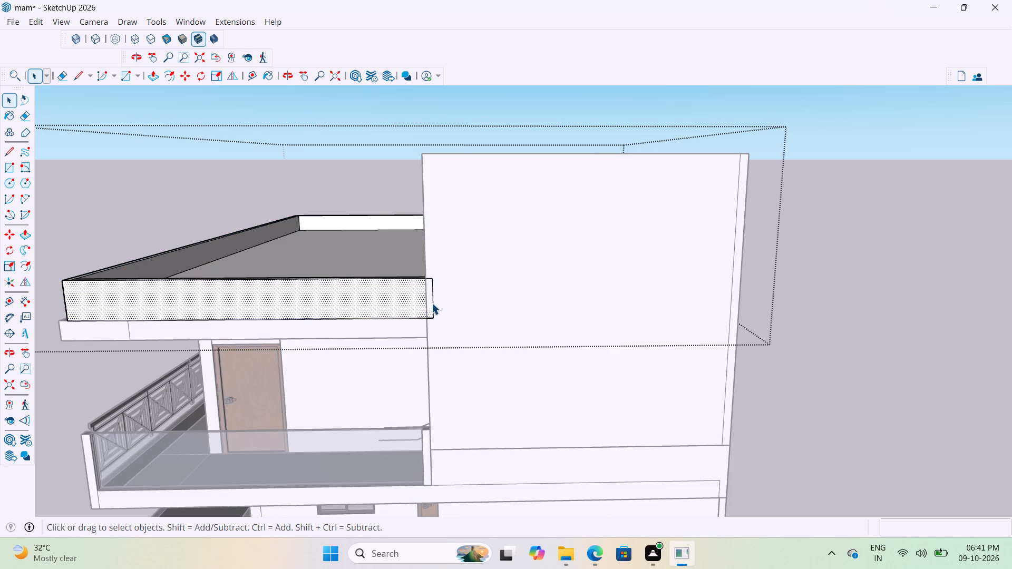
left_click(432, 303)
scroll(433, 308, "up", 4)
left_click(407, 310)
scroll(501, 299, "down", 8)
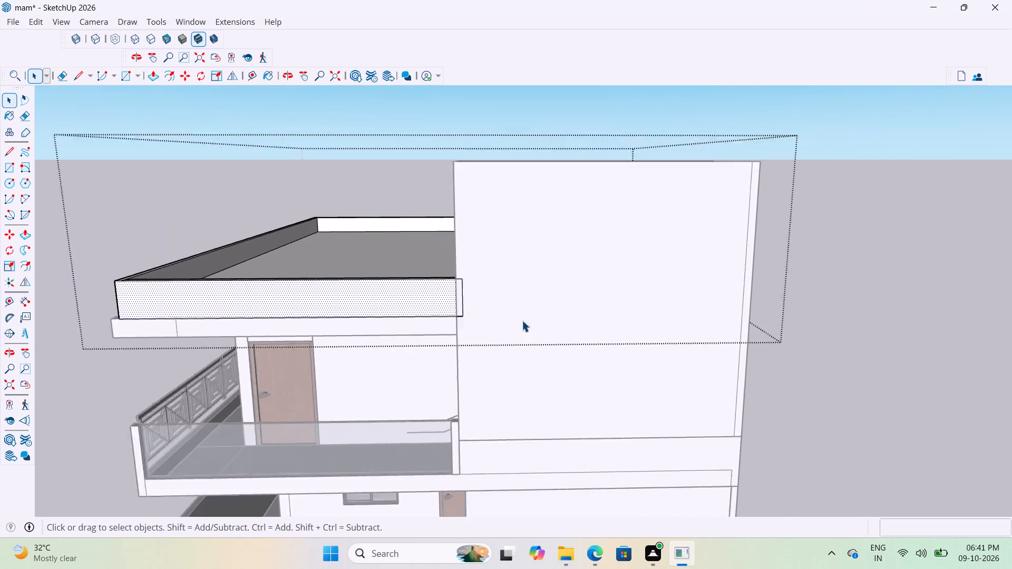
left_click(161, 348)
Examine how the roof slab's edges line up with the parapet at the balcony corner and along the front.
scroll(186, 341, "up", 2)
middle_click_drag(309, 284, 523, 251)
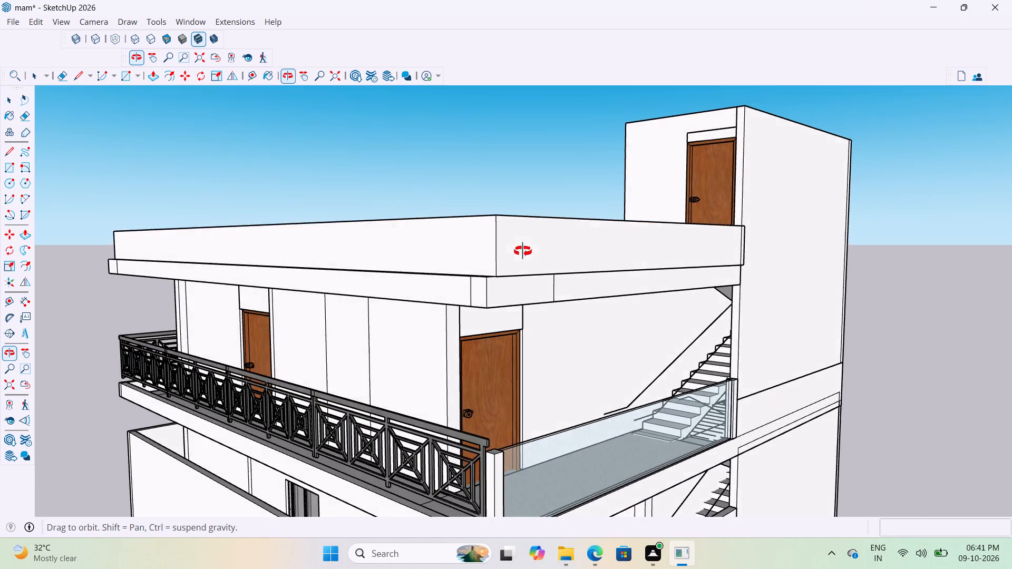
middle_click_drag(523, 251, 428, 269)
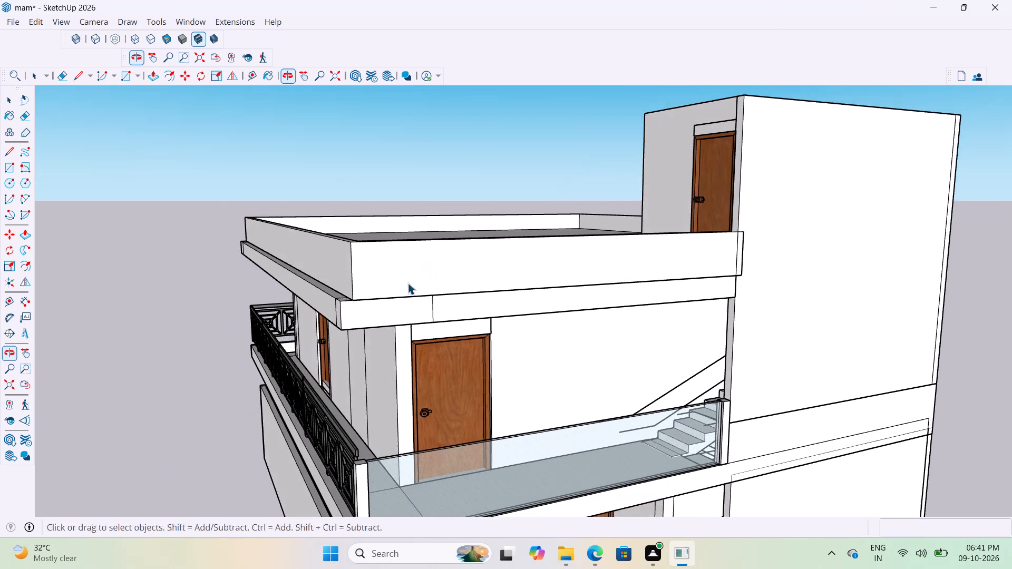
scroll(344, 315, "up", 8)
middle_click_drag(348, 307, 649, 270)
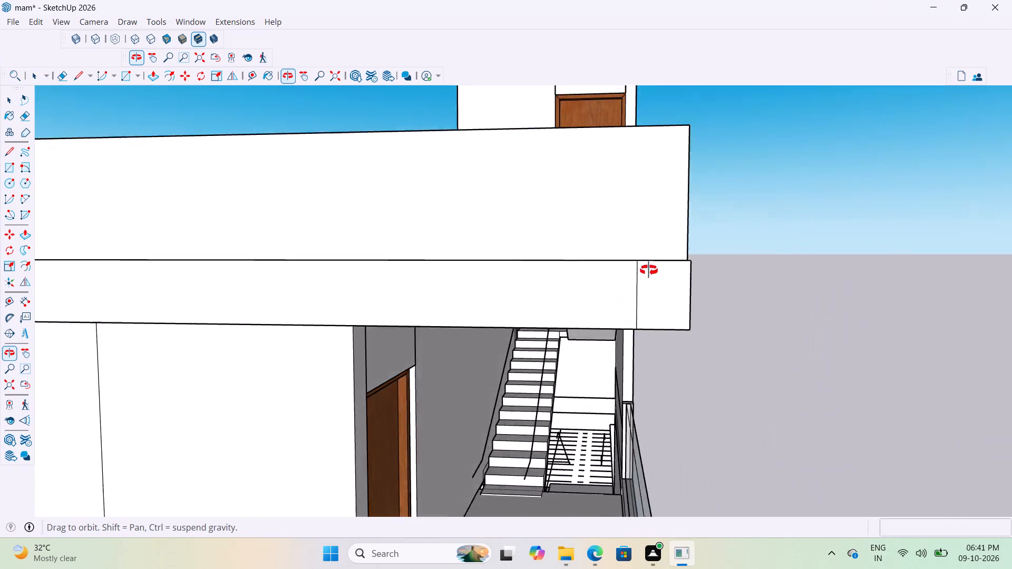
middle_click_drag(649, 270, 493, 140)
scroll(674, 117, "down", 1)
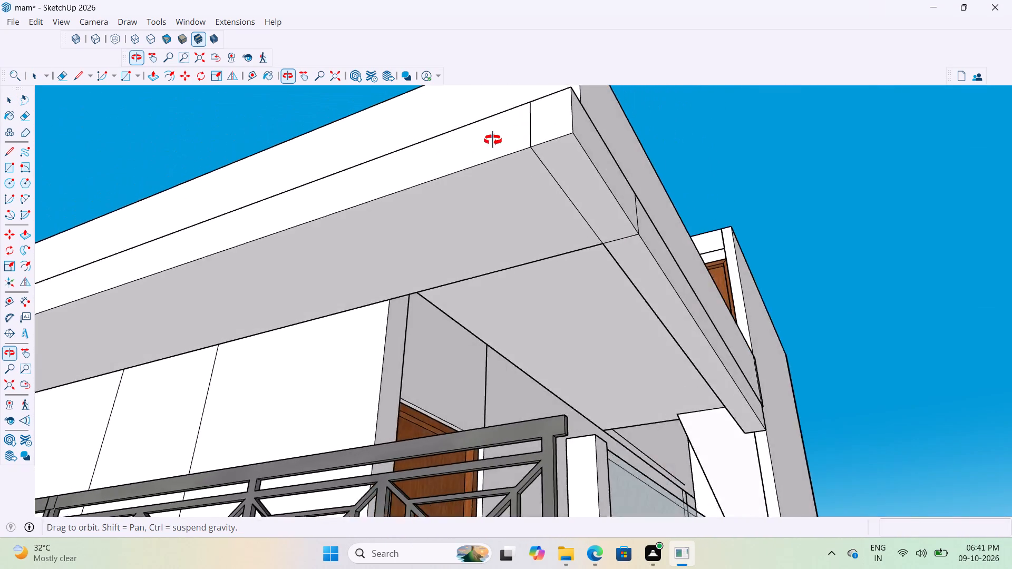
middle_click_drag(493, 140, 328, 344)
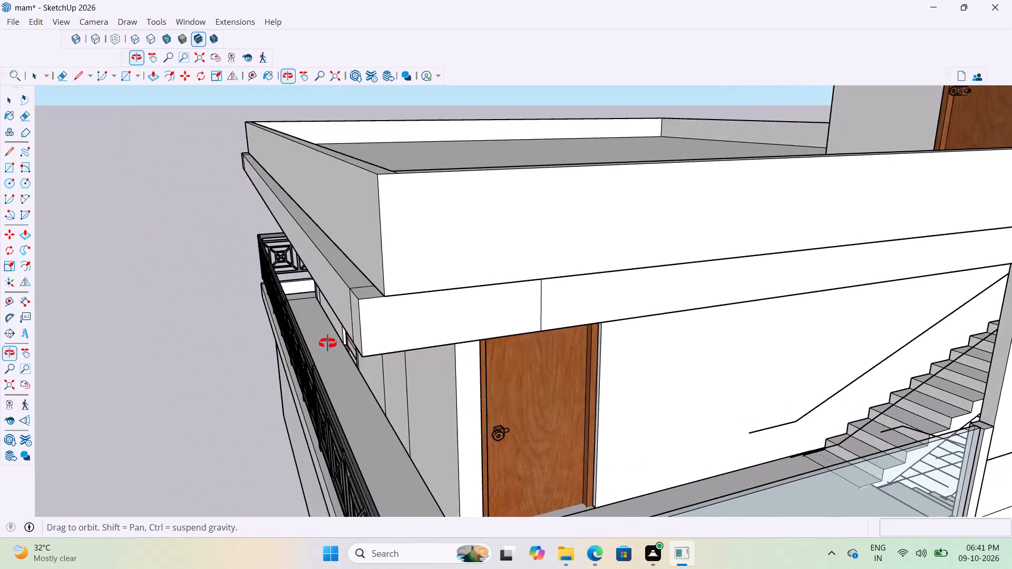
middle_click_drag(328, 344, 332, 329)
scroll(310, 309, "down", 8)
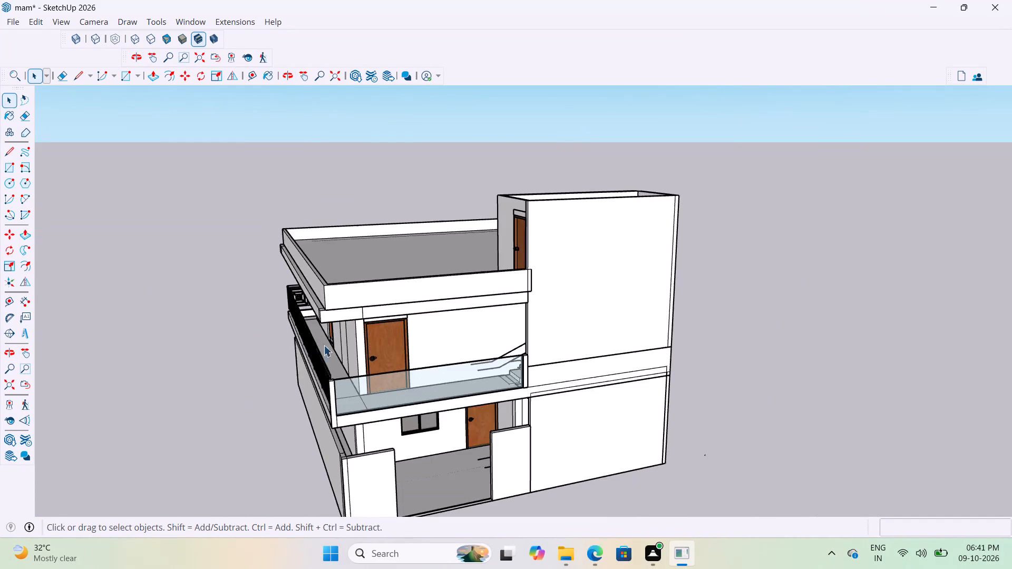
scroll(429, 316, "up", 6)
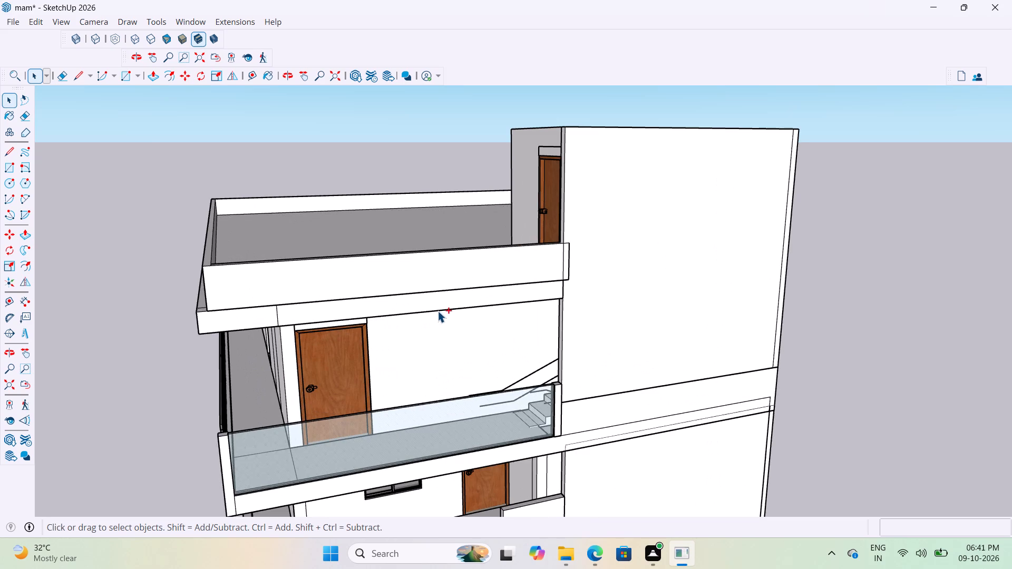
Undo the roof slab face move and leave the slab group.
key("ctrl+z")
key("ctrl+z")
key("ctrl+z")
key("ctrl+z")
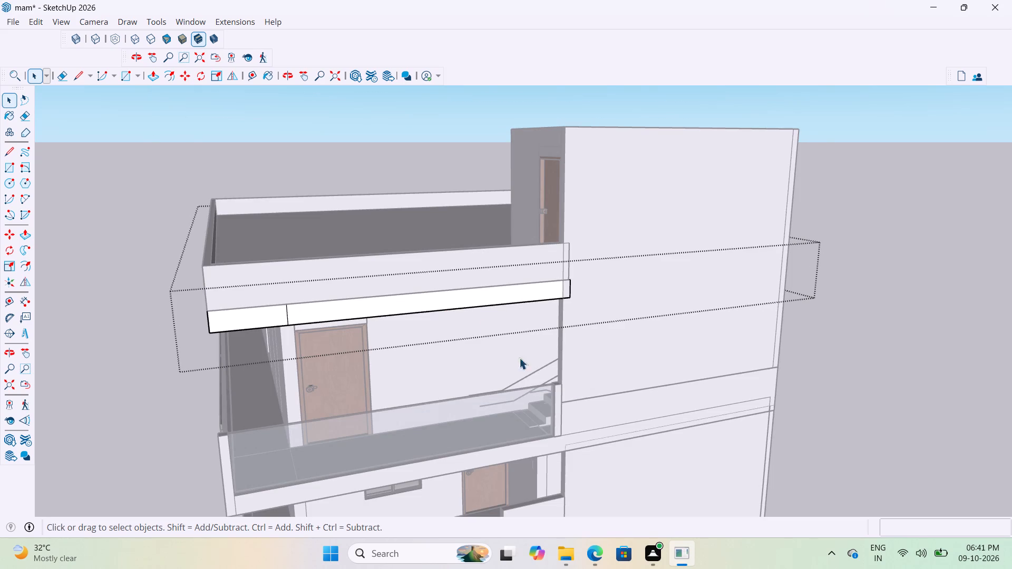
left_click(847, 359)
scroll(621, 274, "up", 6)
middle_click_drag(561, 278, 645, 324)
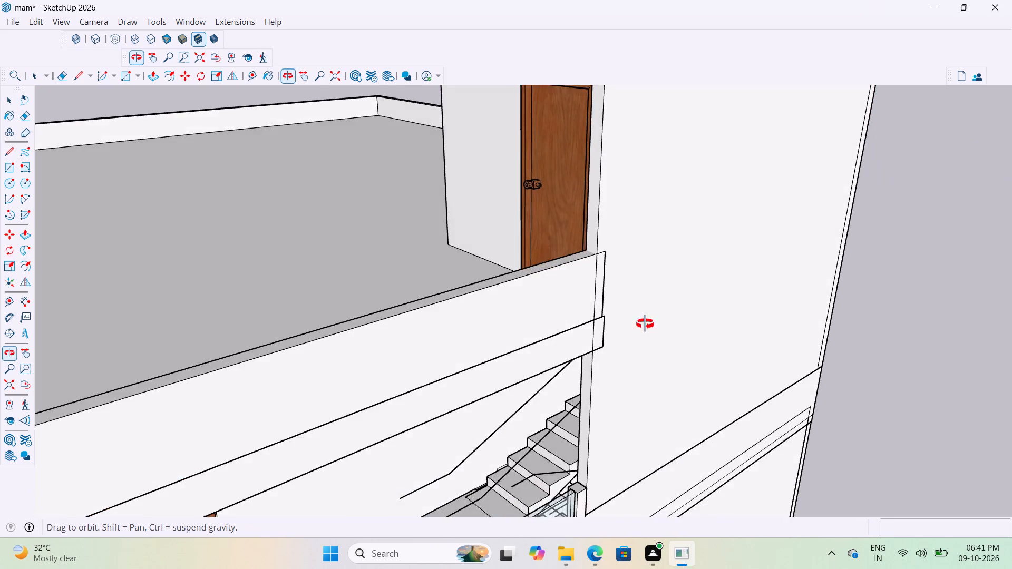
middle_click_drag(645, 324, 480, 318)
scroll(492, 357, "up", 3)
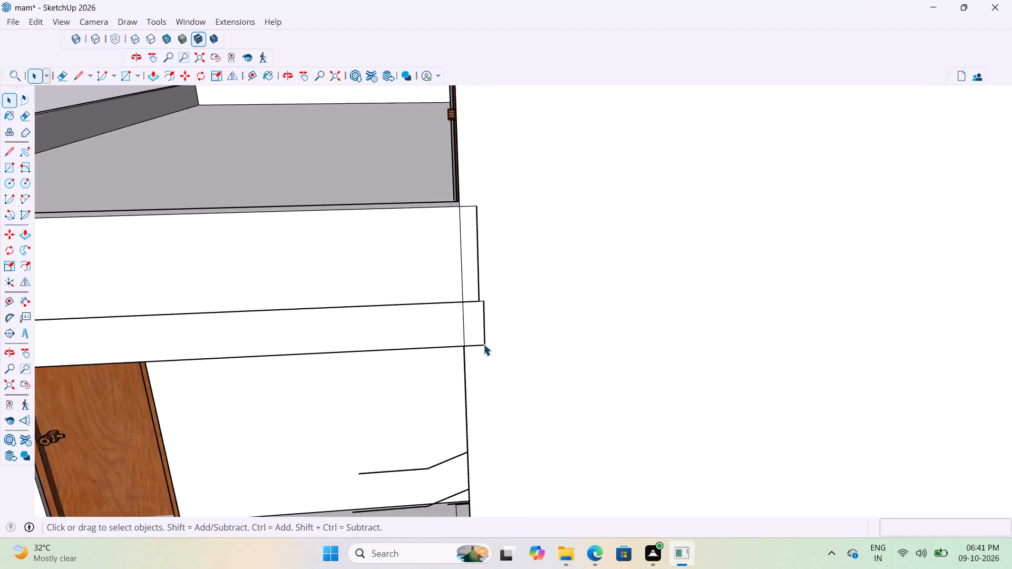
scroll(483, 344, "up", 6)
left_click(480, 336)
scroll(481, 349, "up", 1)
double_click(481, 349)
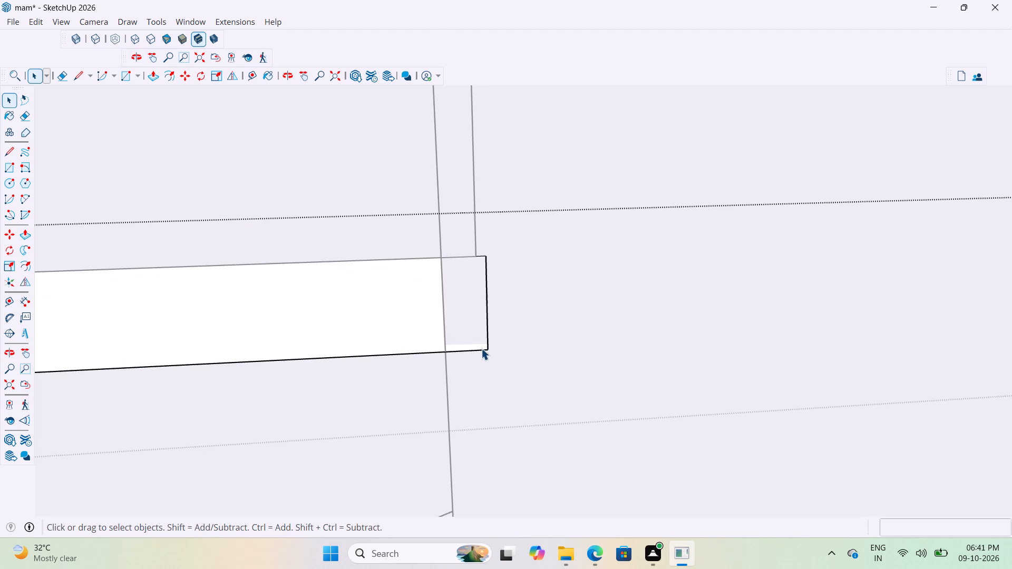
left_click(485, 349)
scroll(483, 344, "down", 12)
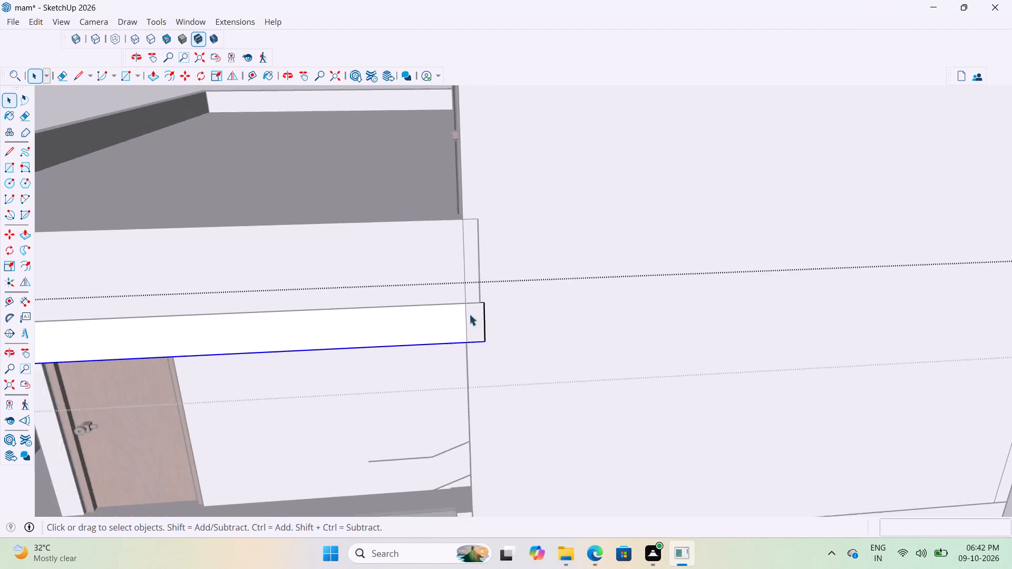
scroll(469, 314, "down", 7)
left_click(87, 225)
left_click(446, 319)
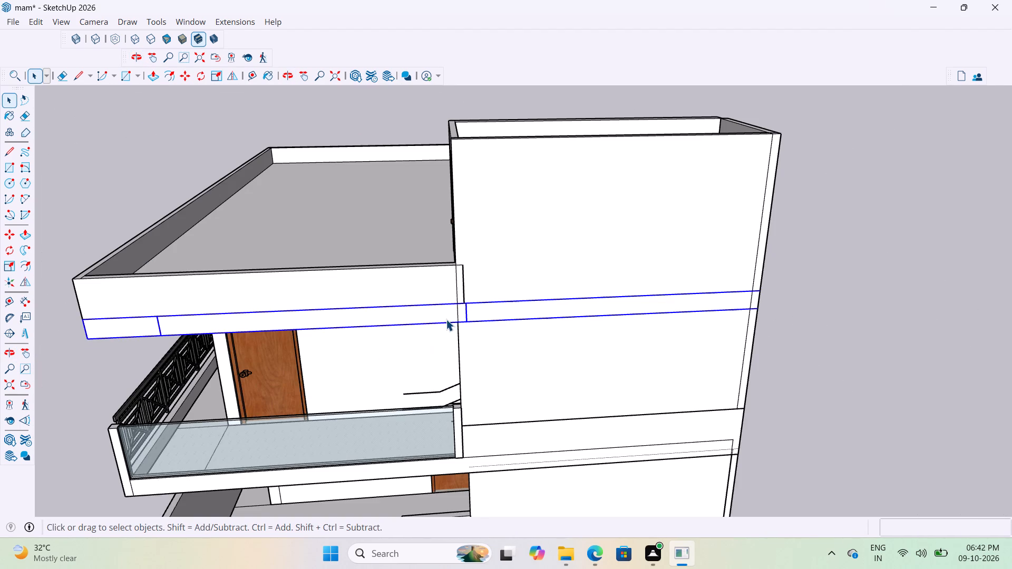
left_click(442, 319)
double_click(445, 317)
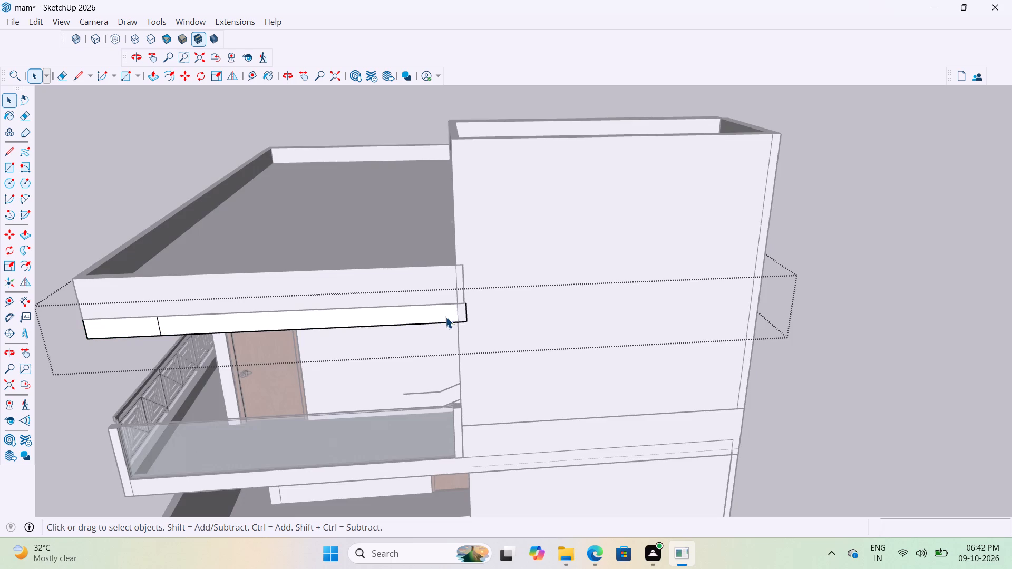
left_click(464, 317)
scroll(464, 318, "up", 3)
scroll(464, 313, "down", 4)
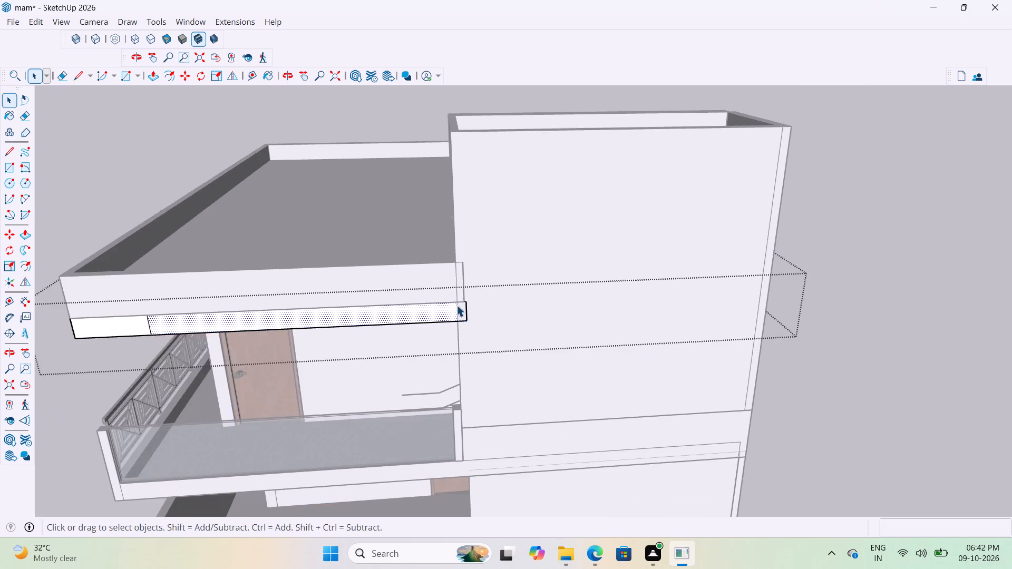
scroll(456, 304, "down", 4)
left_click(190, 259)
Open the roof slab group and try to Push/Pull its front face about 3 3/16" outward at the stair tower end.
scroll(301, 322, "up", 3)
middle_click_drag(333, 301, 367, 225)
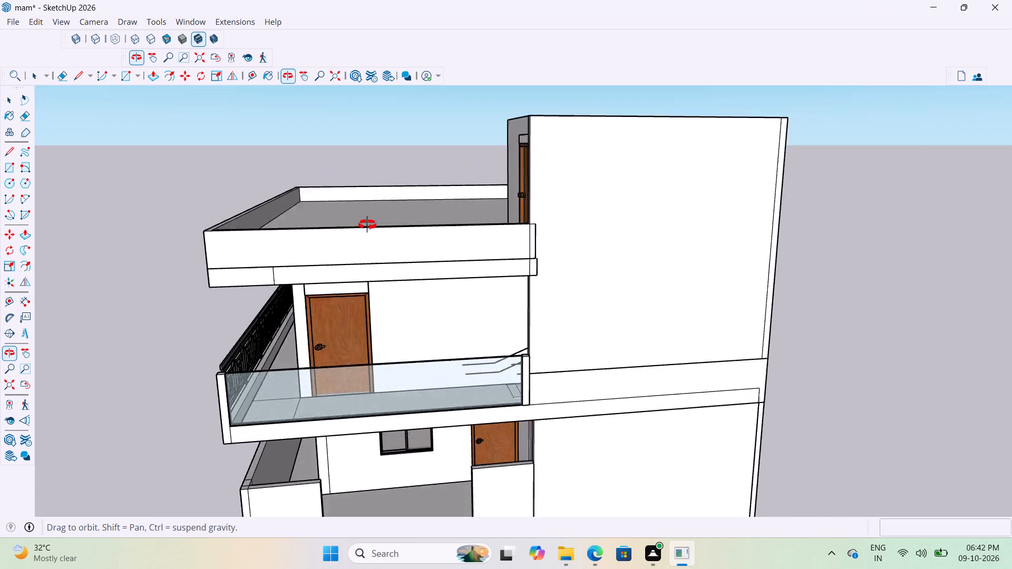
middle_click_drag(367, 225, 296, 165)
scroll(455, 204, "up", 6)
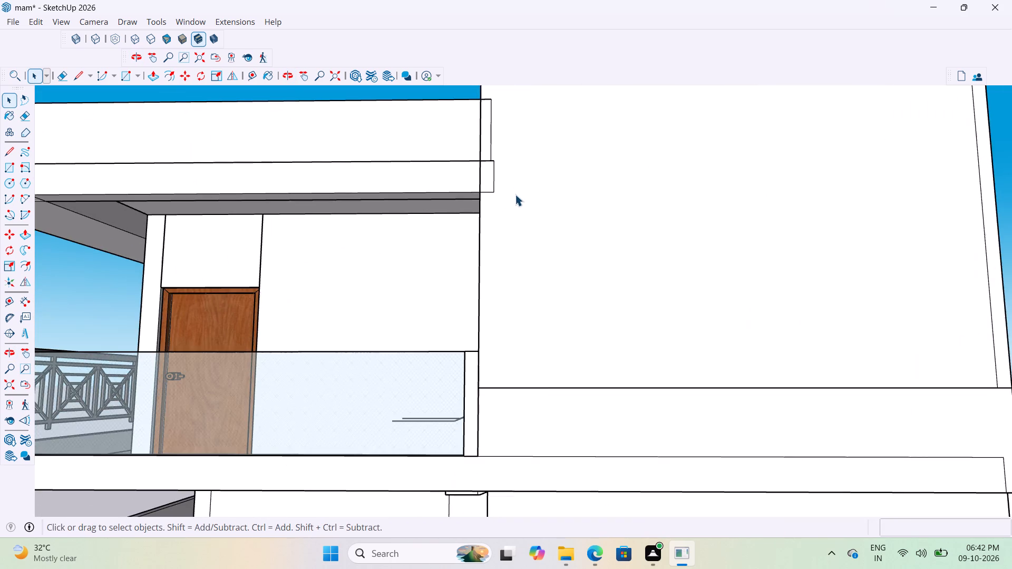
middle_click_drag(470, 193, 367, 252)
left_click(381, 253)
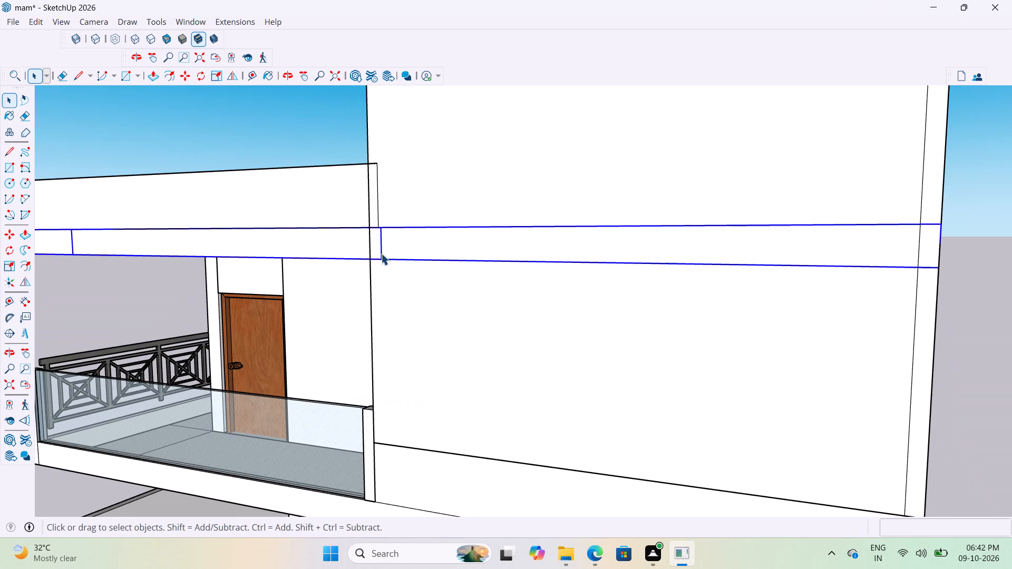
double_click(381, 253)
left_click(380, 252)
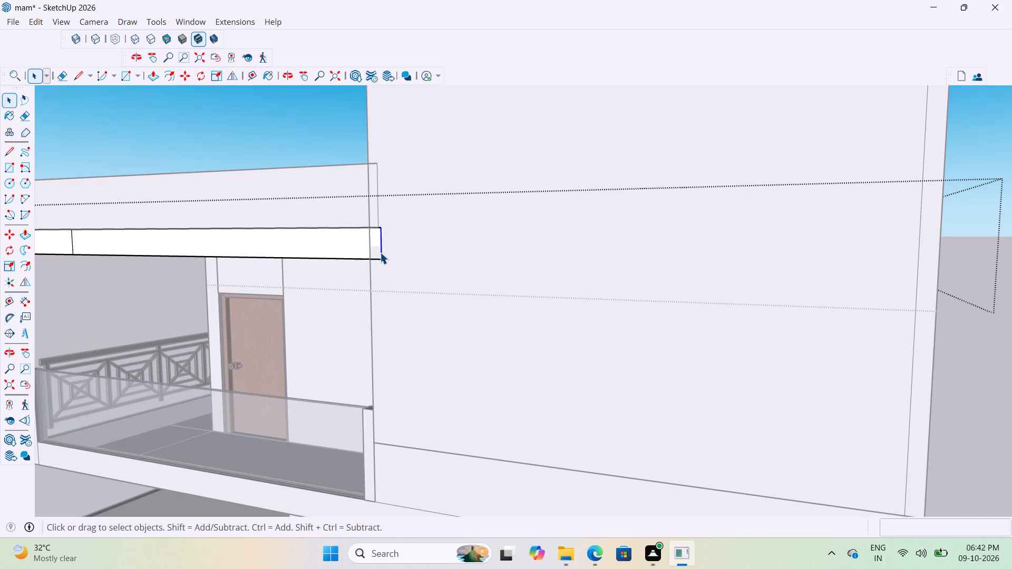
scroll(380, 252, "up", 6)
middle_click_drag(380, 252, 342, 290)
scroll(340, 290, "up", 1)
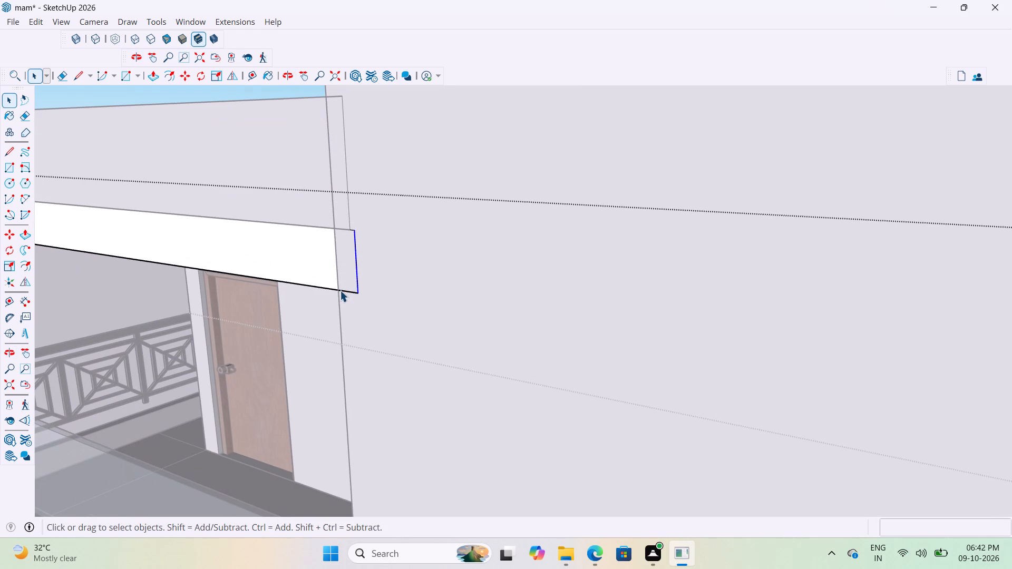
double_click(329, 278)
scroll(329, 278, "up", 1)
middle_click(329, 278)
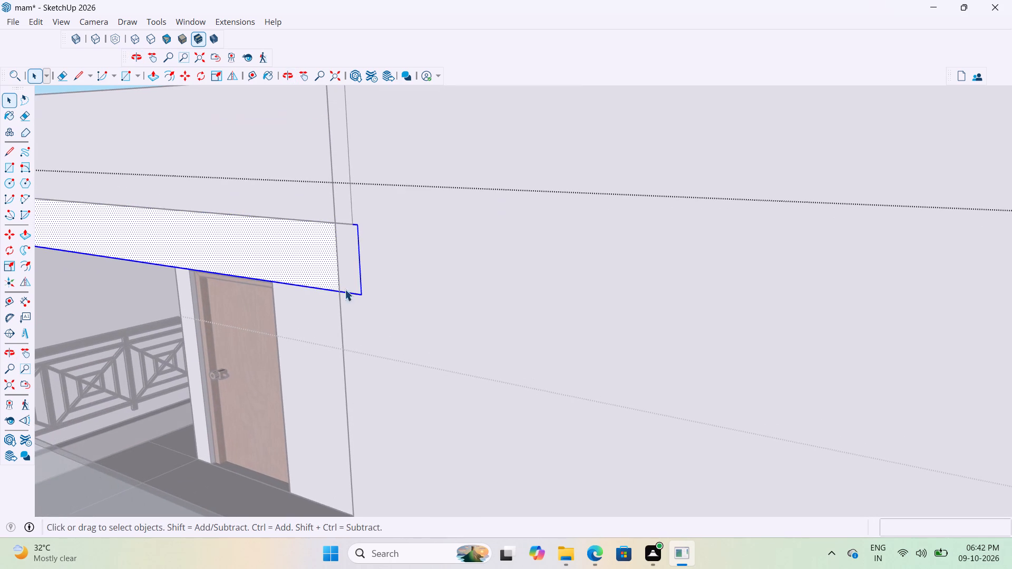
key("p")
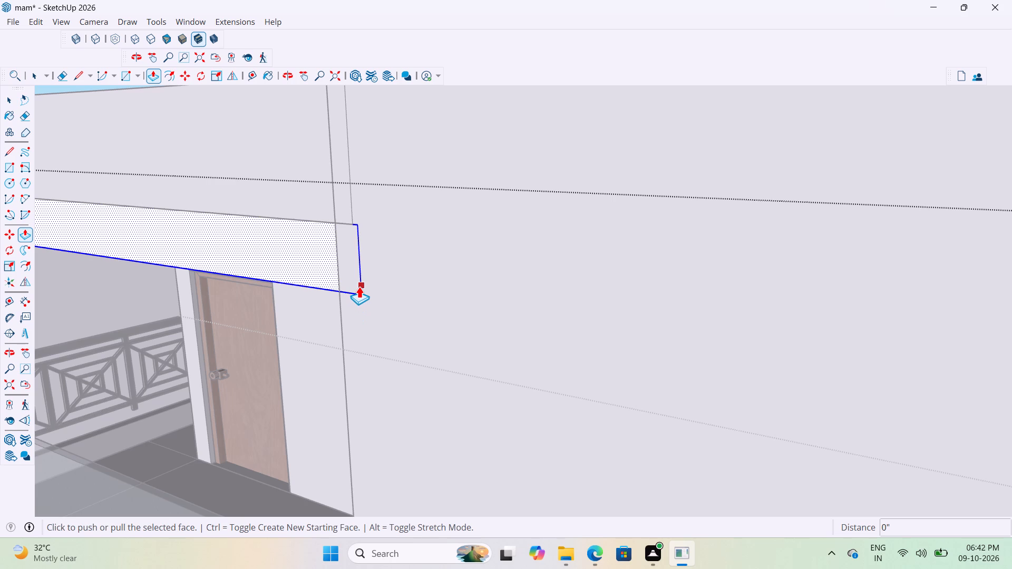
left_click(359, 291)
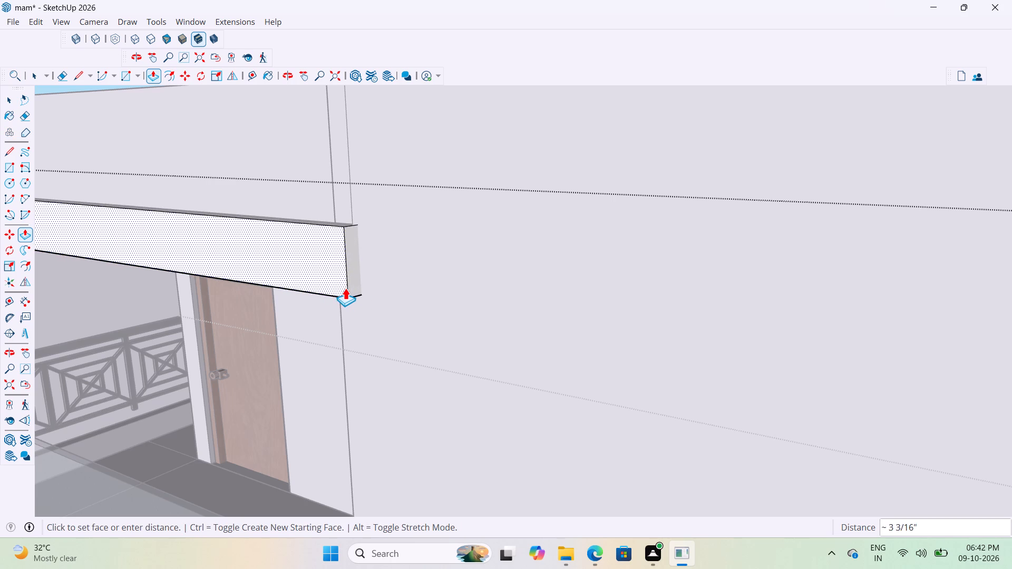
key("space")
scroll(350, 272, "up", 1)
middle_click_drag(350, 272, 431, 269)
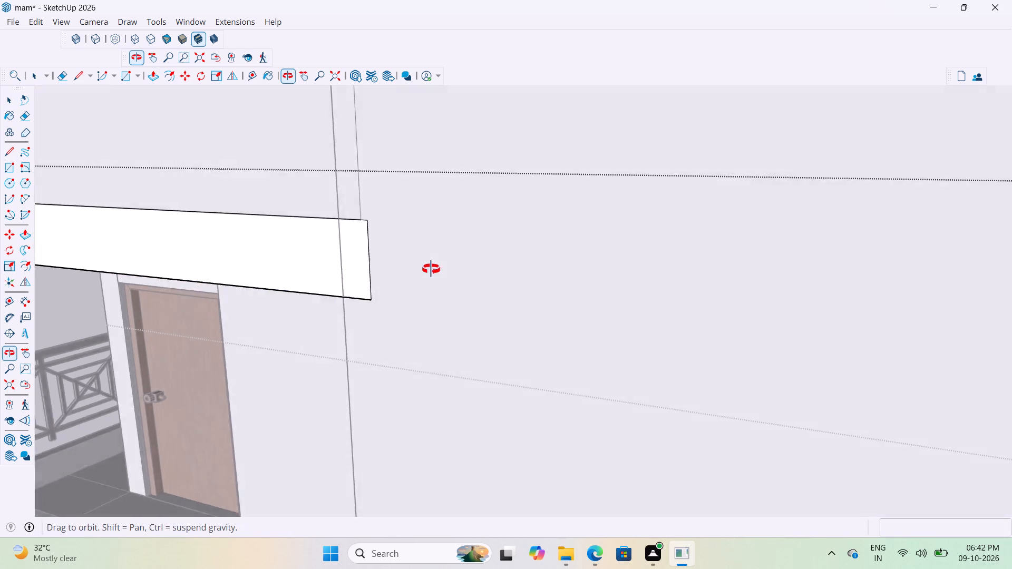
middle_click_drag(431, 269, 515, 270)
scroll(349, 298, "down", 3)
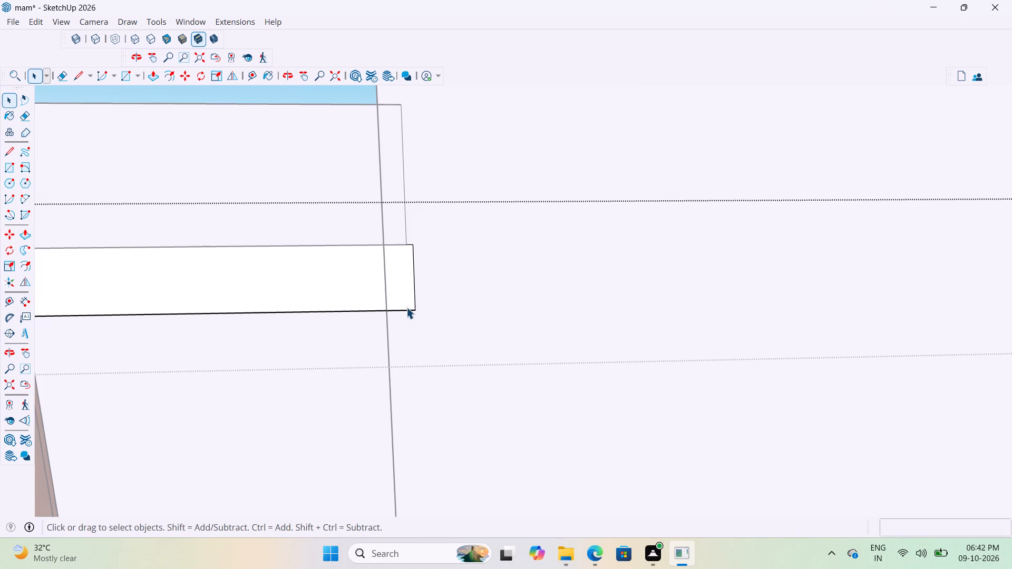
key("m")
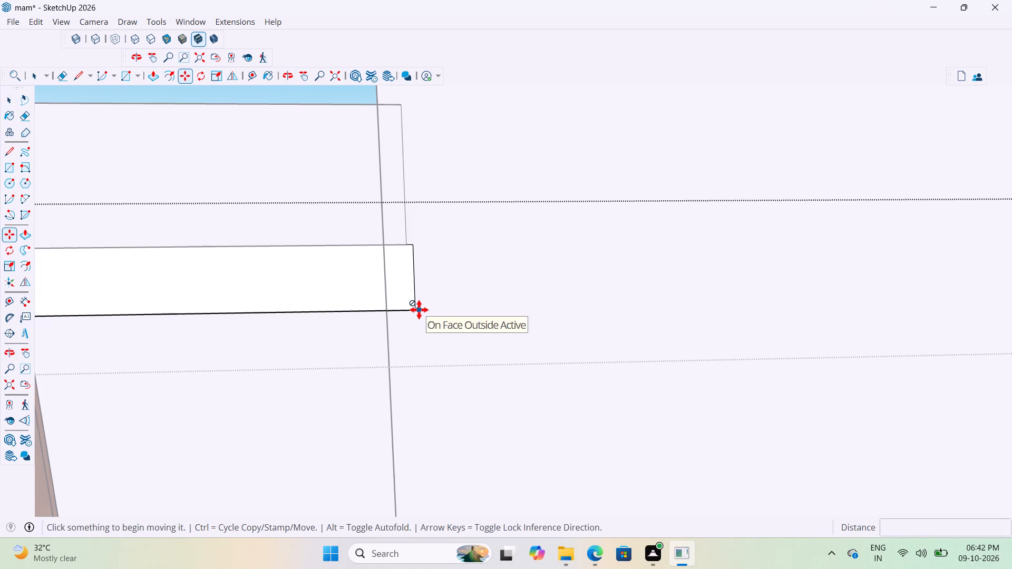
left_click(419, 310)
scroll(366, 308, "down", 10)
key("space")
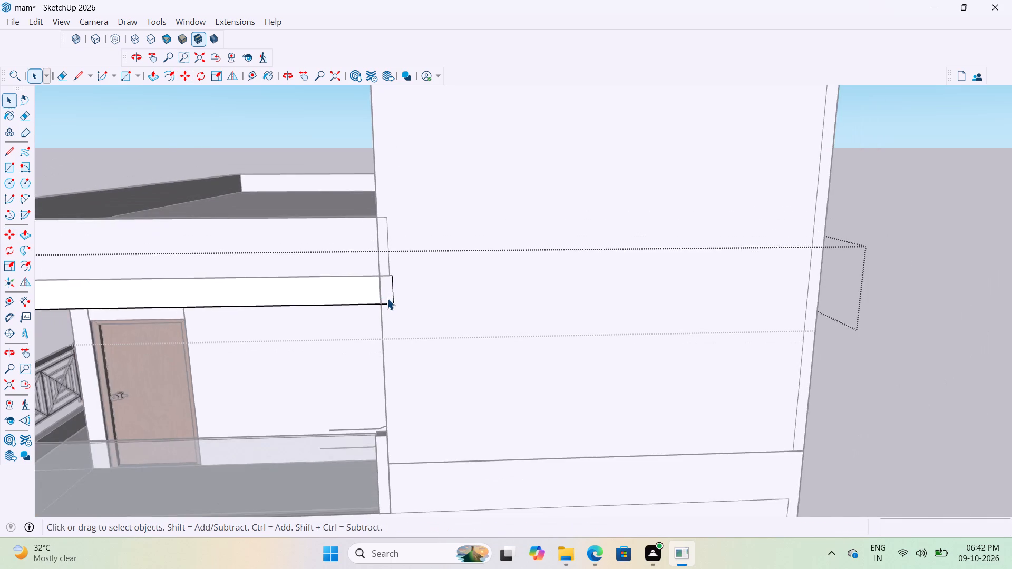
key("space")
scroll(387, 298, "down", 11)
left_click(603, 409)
Examine from below how the roof slab's end meets the stair tower wall above the balcony.
scroll(433, 366, "up", 2)
middle_click_drag(453, 321, 504, 287)
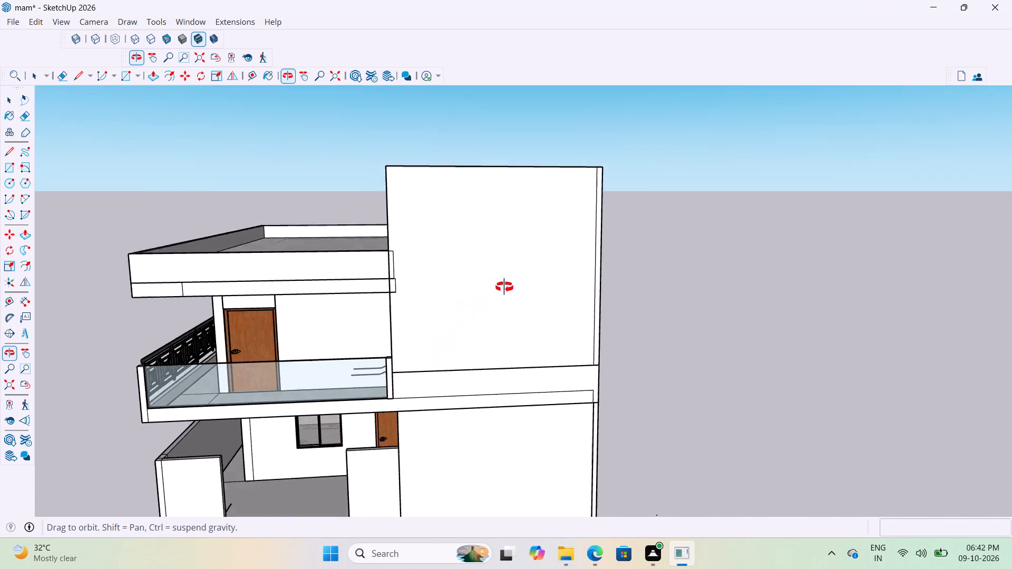
middle_click_drag(504, 287, 707, 249)
scroll(693, 224, "up", 10)
middle_click_drag(639, 220, 667, 197)
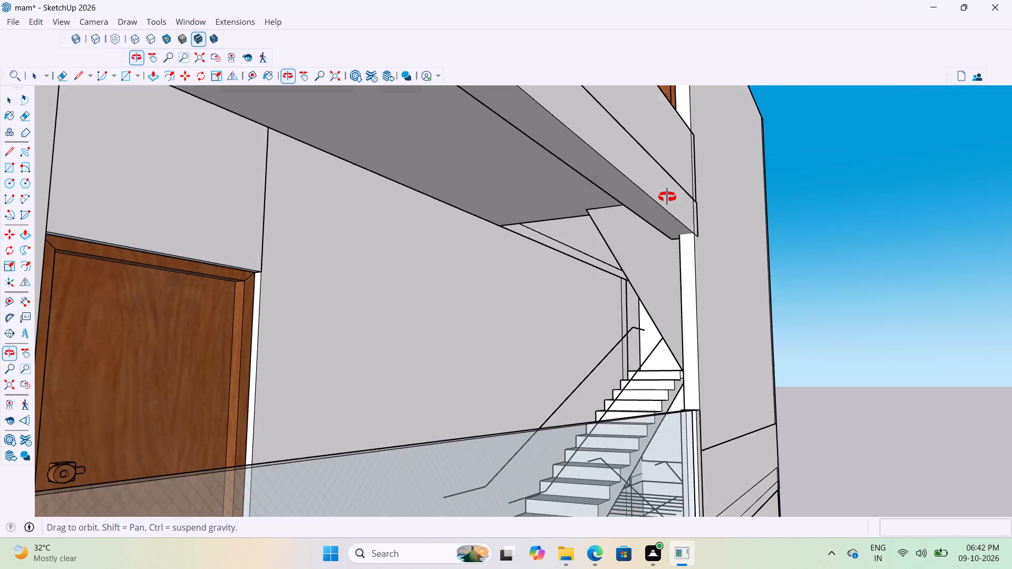
middle_click_drag(667, 197, 679, 191)
scroll(694, 216, "up", 11)
middle_click_drag(705, 221, 666, 226)
scroll(666, 226, "down", 1)
scroll(698, 263, "up", 1)
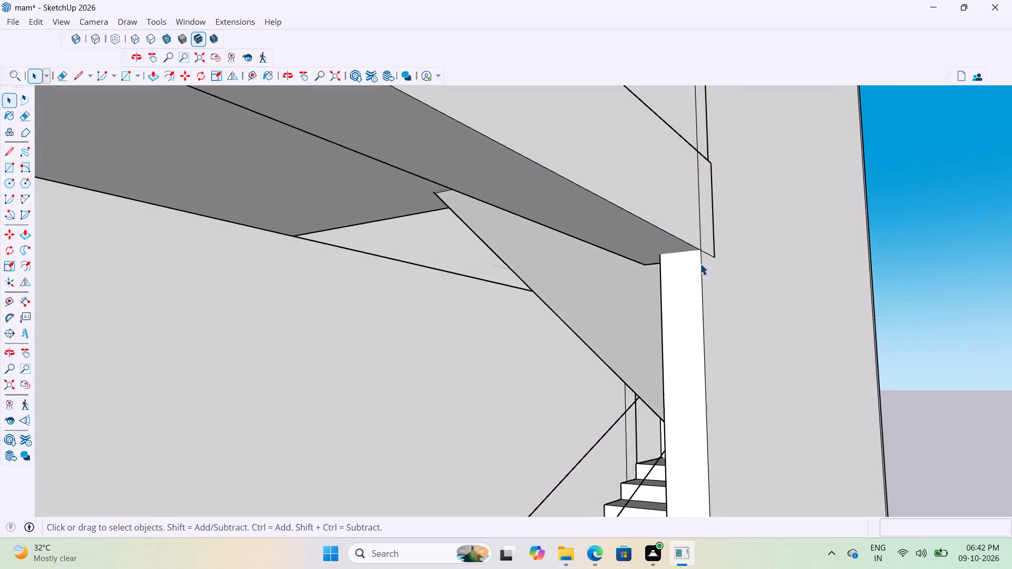
scroll(700, 263, "up", 10)
middle_click_drag(760, 200, 797, 190)
scroll(797, 190, "down", 1)
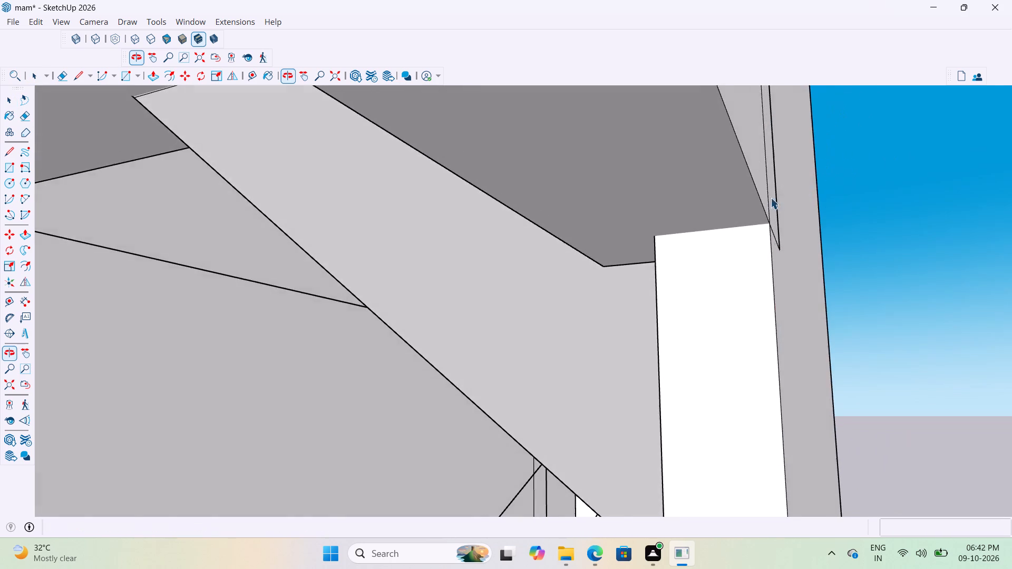
scroll(752, 208, "up", 6)
middle_click_drag(751, 208, 354, 387)
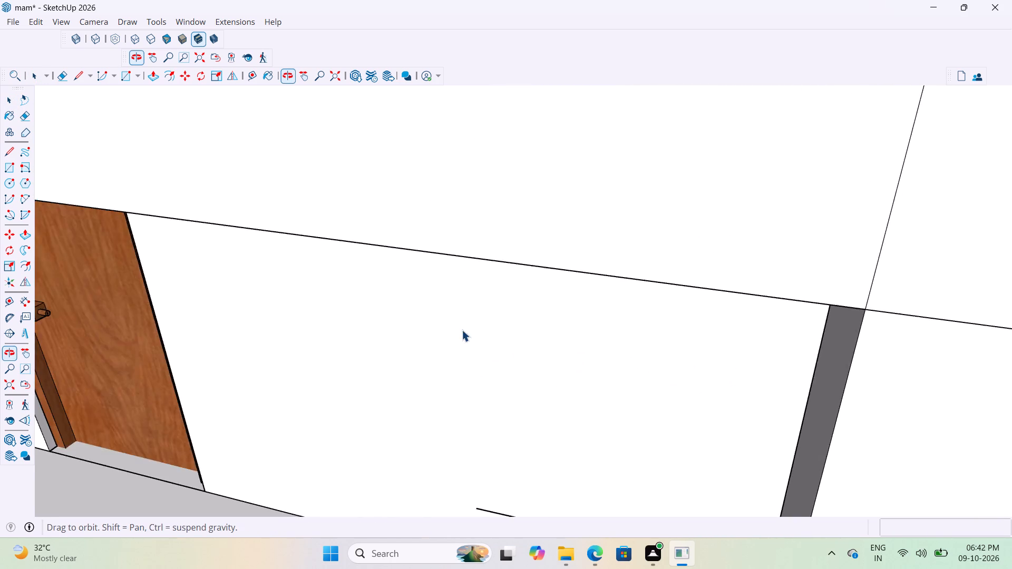
Examine the roof slab's underside along the balcony and its inner edge beside the stair opening.
scroll(462, 336, "down", 11)
scroll(530, 348, "down", 5)
middle_click_drag(478, 298, 678, 125)
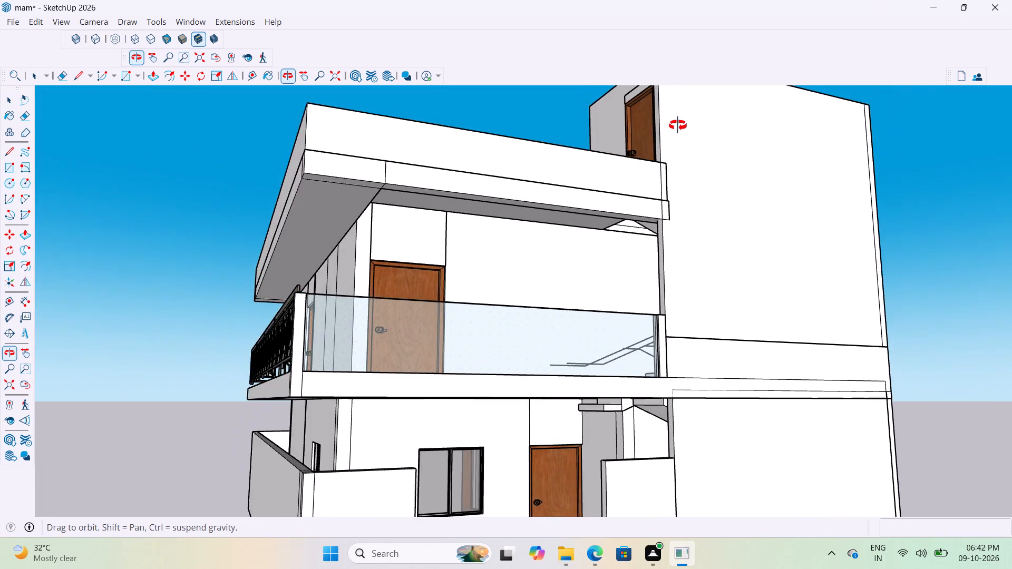
middle_click_drag(678, 125, 679, 121)
scroll(482, 216, "up", 6)
middle_click_drag(594, 168, 855, 156)
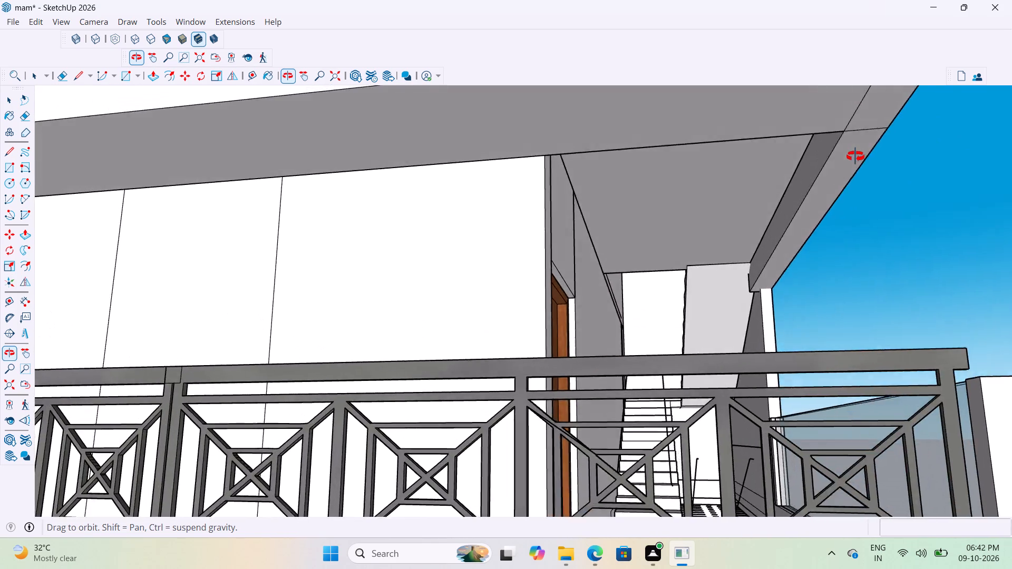
middle_click_drag(855, 156, 874, 169)
scroll(789, 202, "up", 9)
middle_click_drag(749, 297, 795, 296)
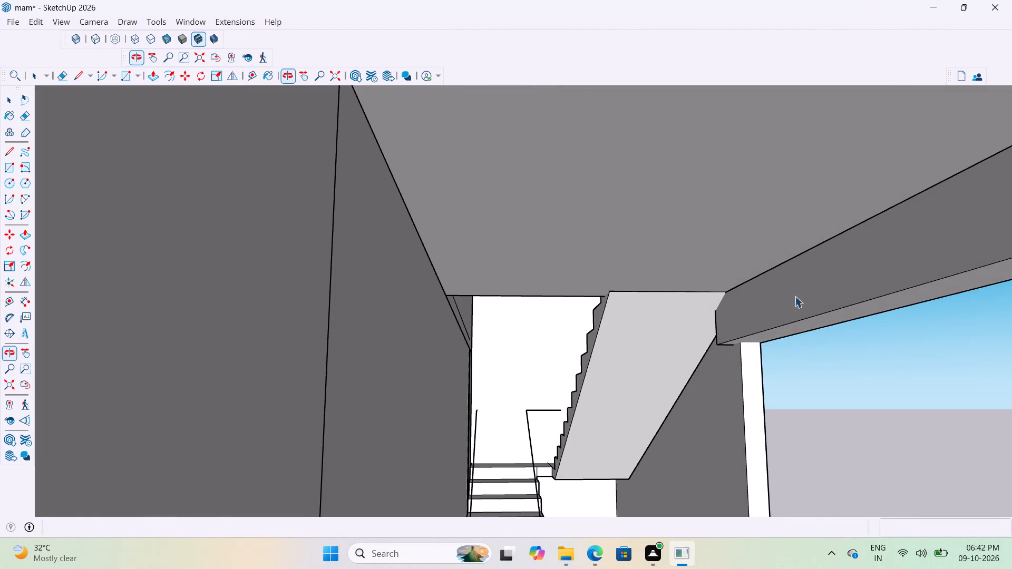
Move the roof slab group out from under the parapet, lengthwise away from the stair tower, so it stands beyond the balcony side.
left_click(776, 315)
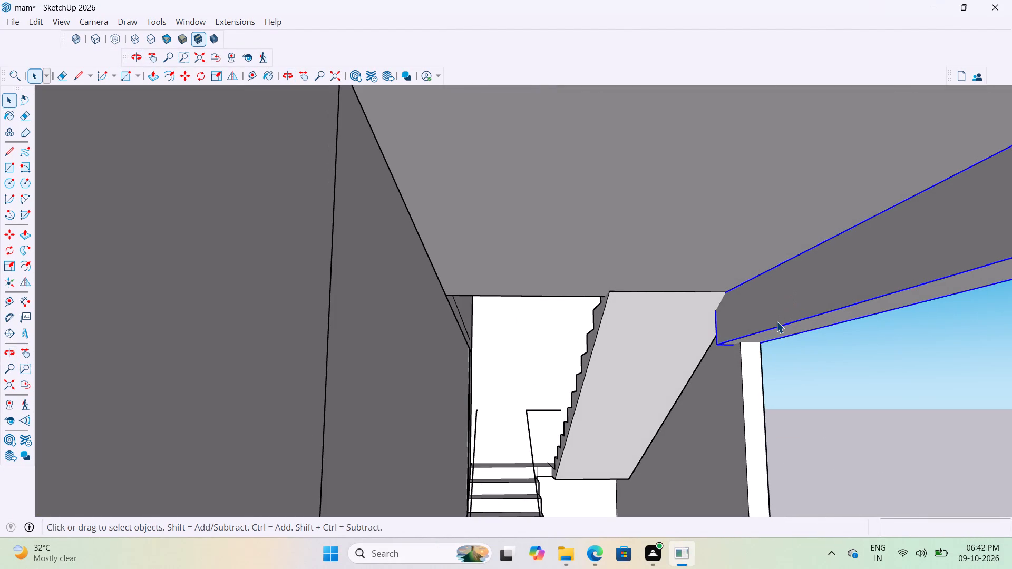
key("m")
scroll(718, 350, "up", 8)
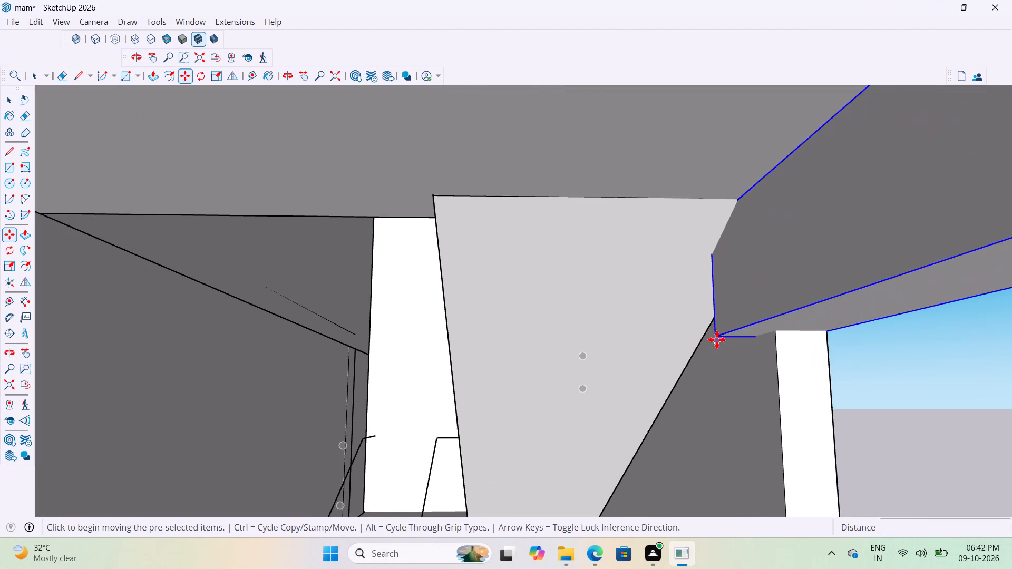
left_click(716, 338)
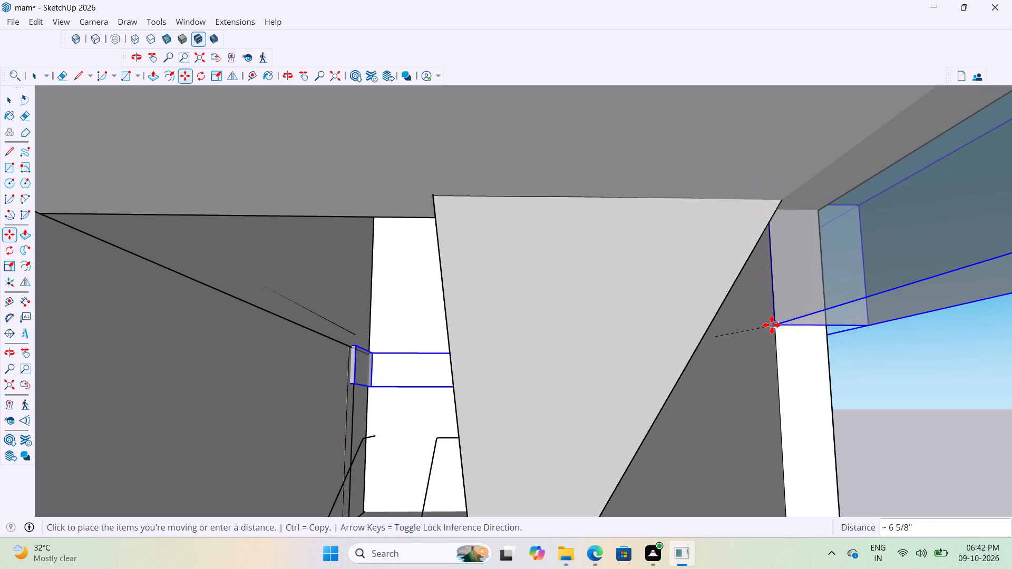
scroll(772, 325, "down", 18)
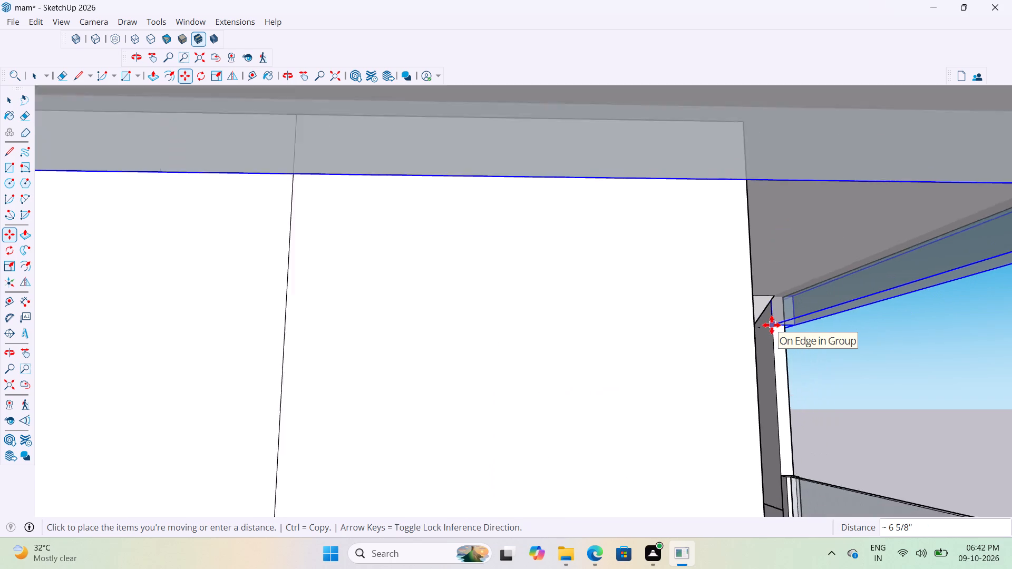
scroll(772, 325, "down", 16)
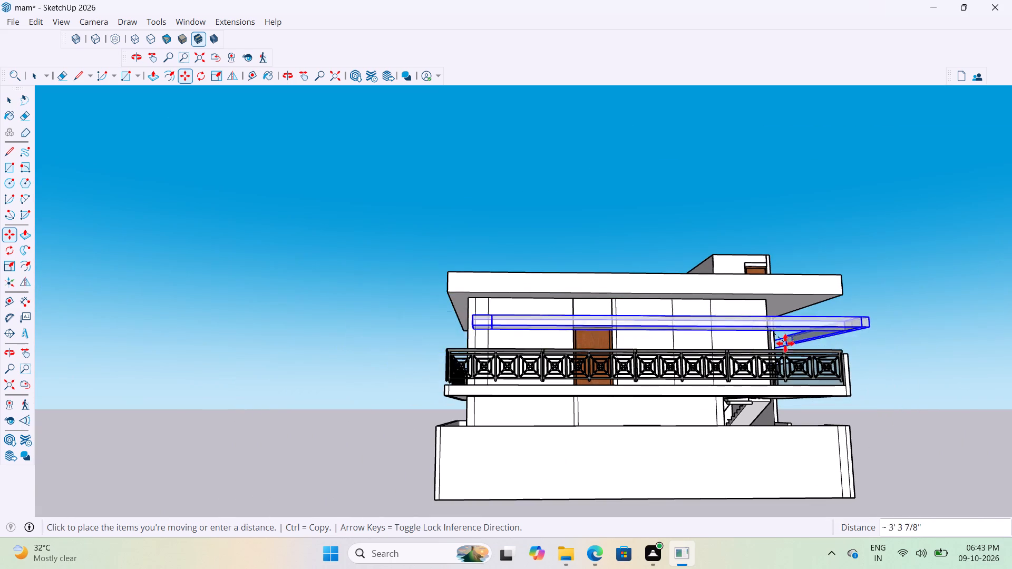
middle_click_drag(771, 336, 345, 367)
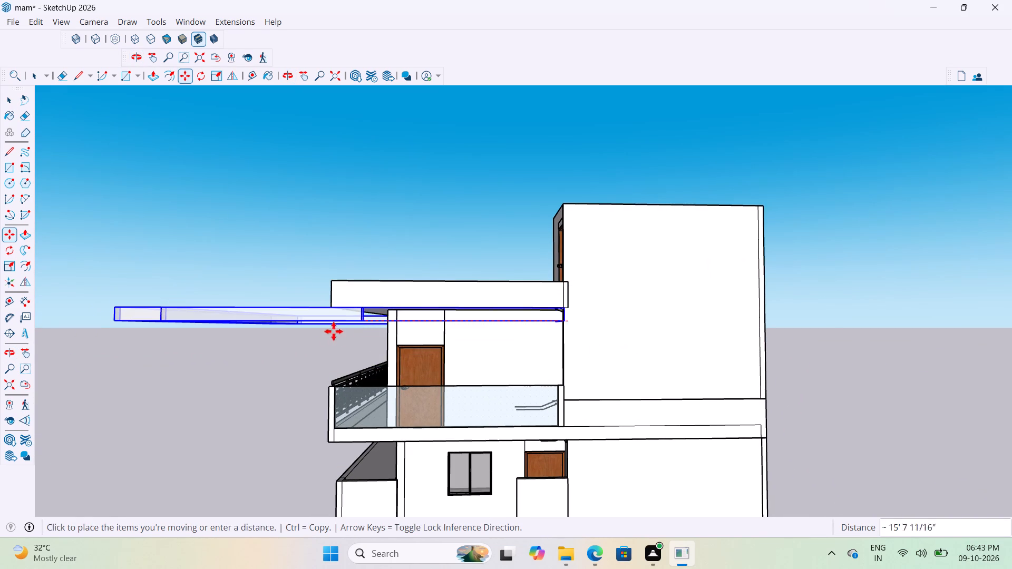
scroll(299, 331, "down", 3)
middle_click_drag(350, 293, 433, 221)
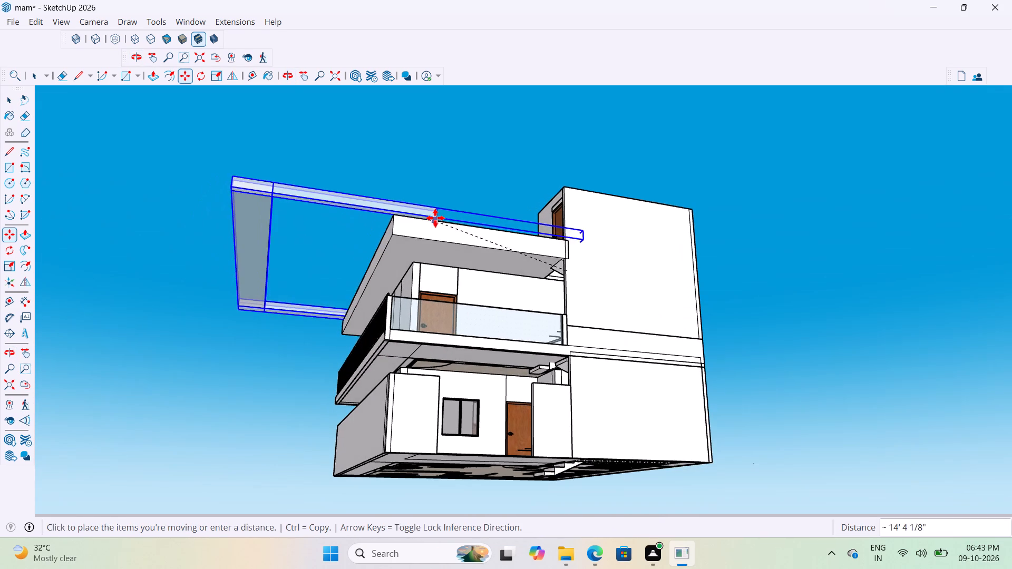
middle_click_drag(287, 281, 266, 347)
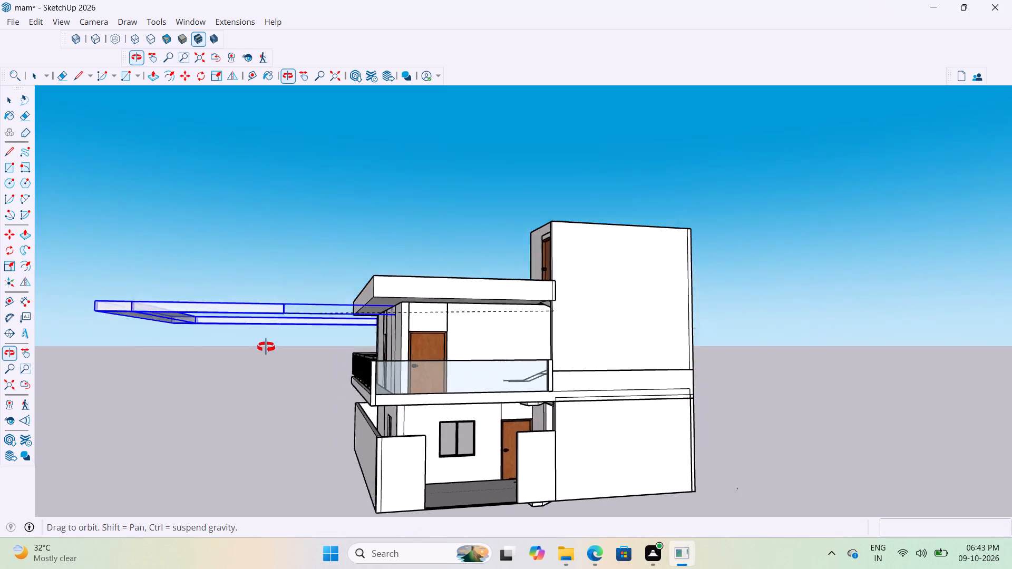
middle_click_drag(266, 347, 261, 356)
left_click(247, 327)
key("space")
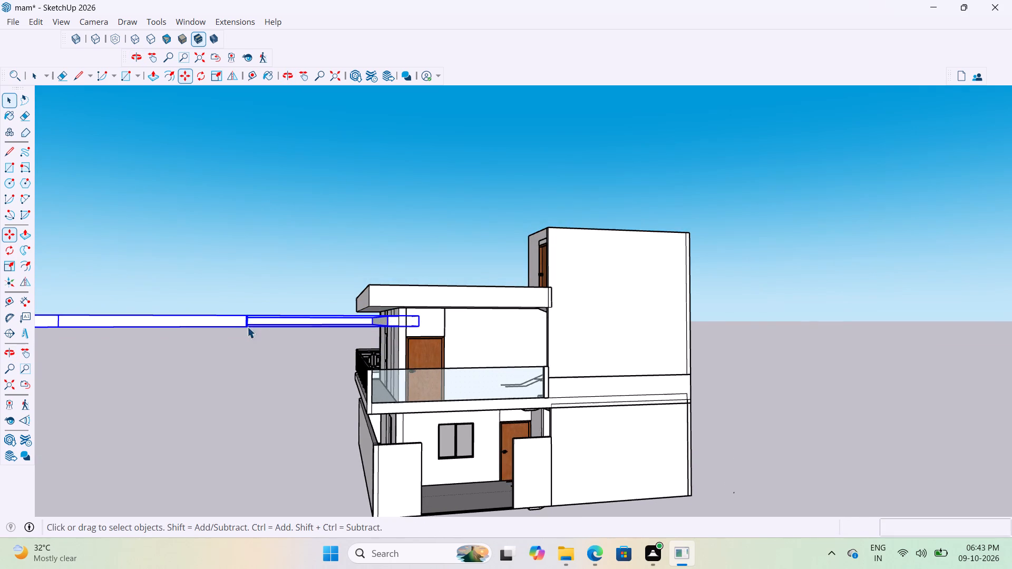
Examine the displaced roof slab beside the house and the gap under the parapet.
scroll(335, 333, "up", 2)
scroll(355, 326, "down", 8)
scroll(377, 307, "up", 6)
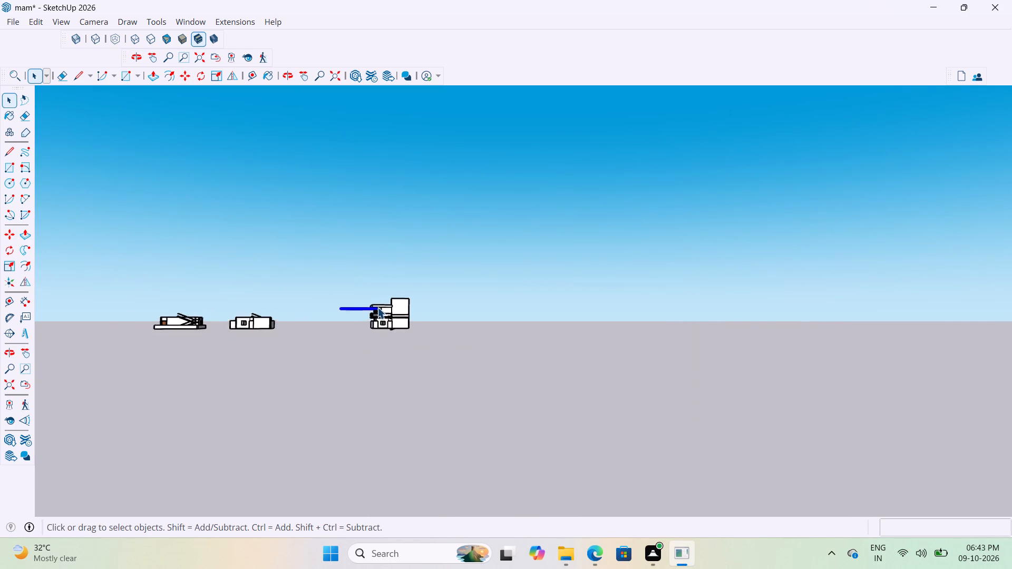
scroll(377, 307, "up", 19)
middle_click_drag(370, 312, 322, 360)
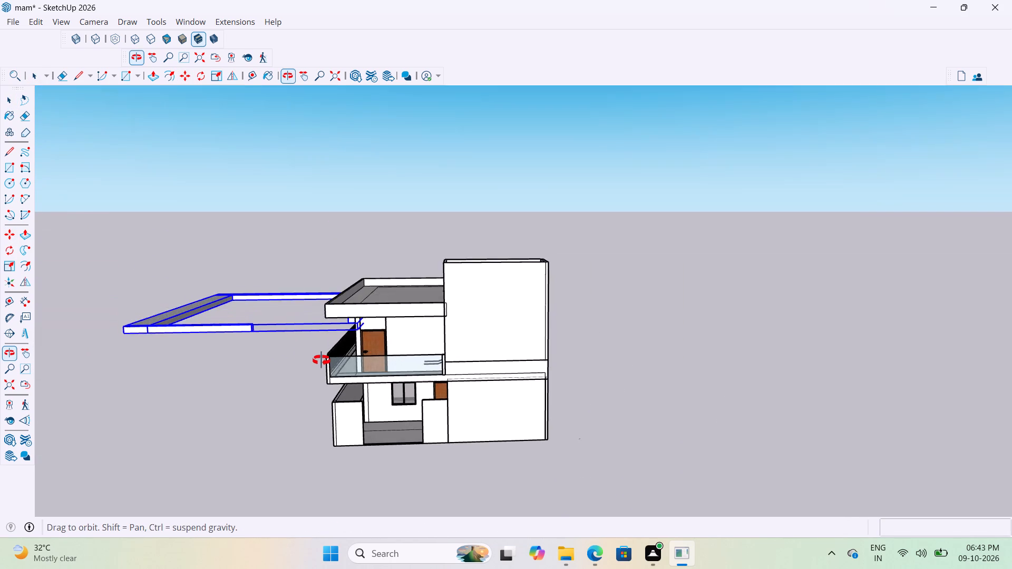
middle_click_drag(322, 360, 318, 379)
scroll(379, 348, "up", 10)
scroll(439, 356, "down", 4)
middle_click_drag(433, 320, 452, 298)
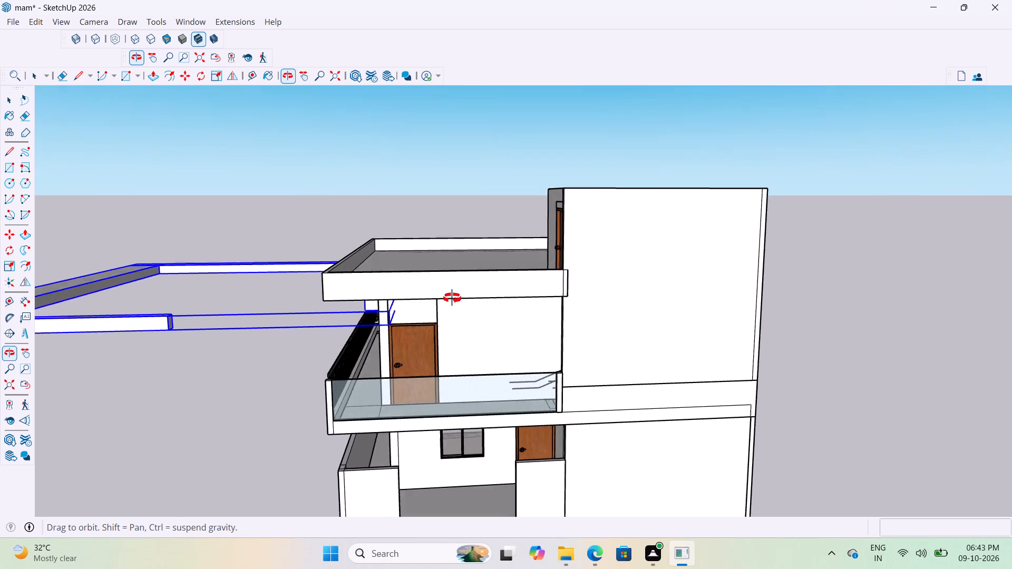
Push the end face of the displaced roof slab's front strip back about 3" inside its group, and close the group.
middle_click_drag(452, 298, 453, 390)
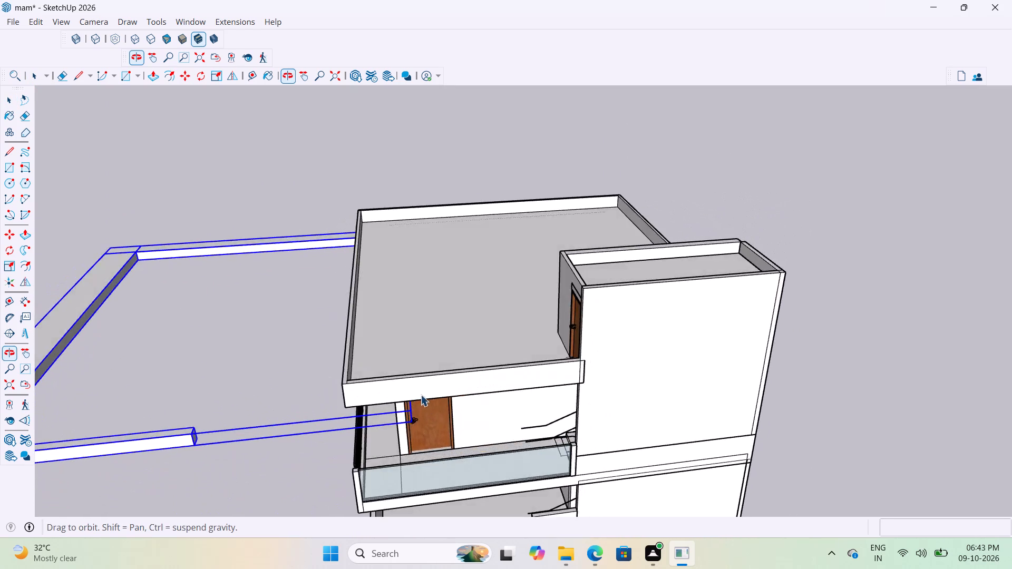
scroll(447, 366, "down", 8)
left_click(237, 461)
scroll(300, 400, "up", 7)
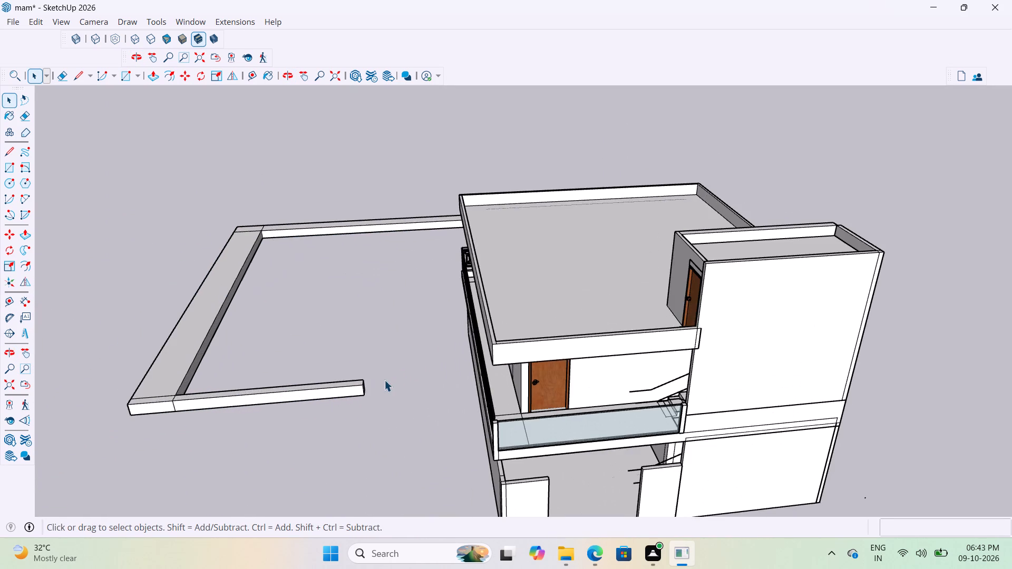
middle_click_drag(359, 380, 268, 396)
scroll(258, 378, "up", 7)
middle_click_drag(359, 379, 299, 399)
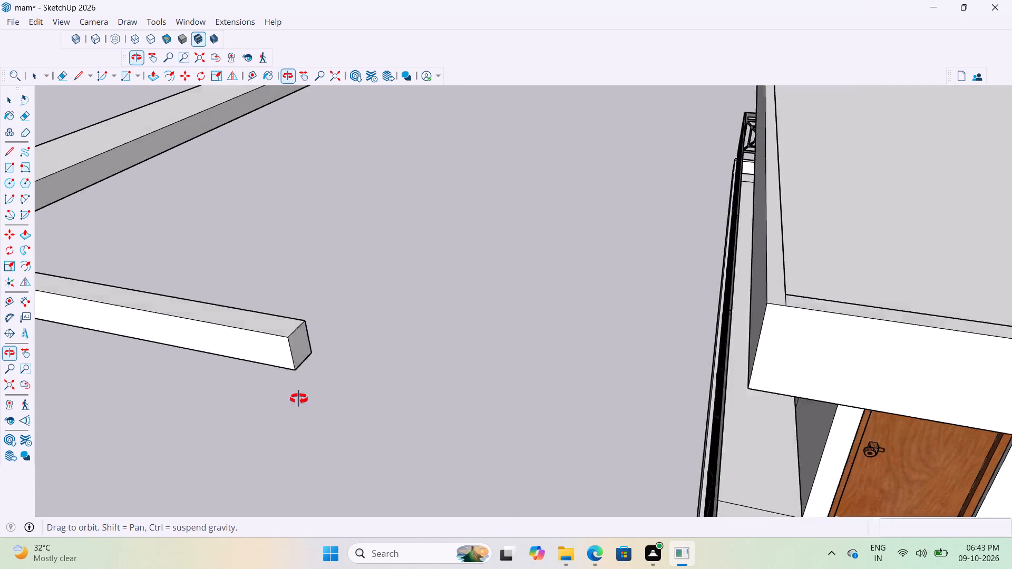
middle_click_drag(299, 399, 282, 404)
double_click(187, 376)
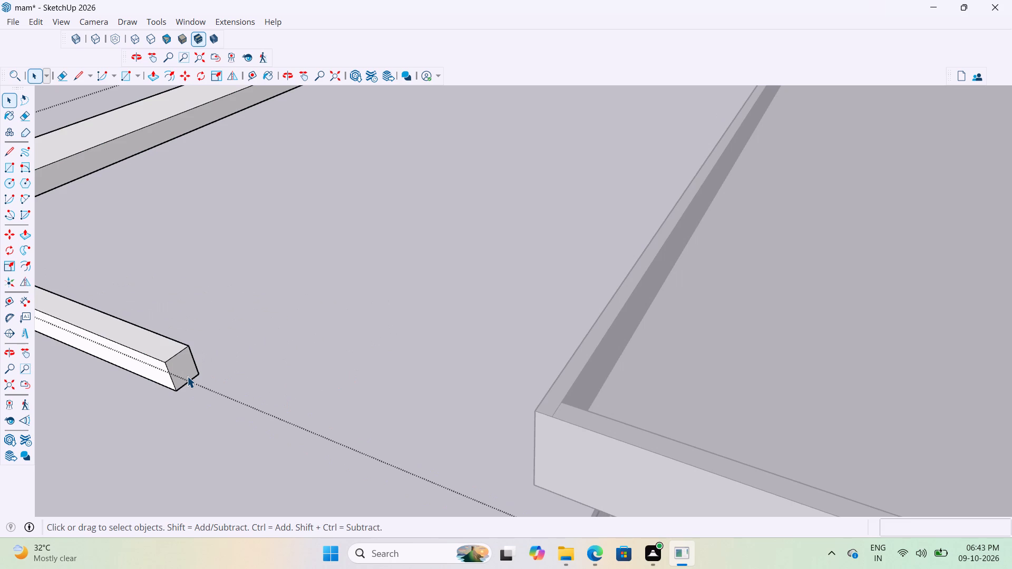
key("p")
left_click(185, 366)
left_click(178, 364)
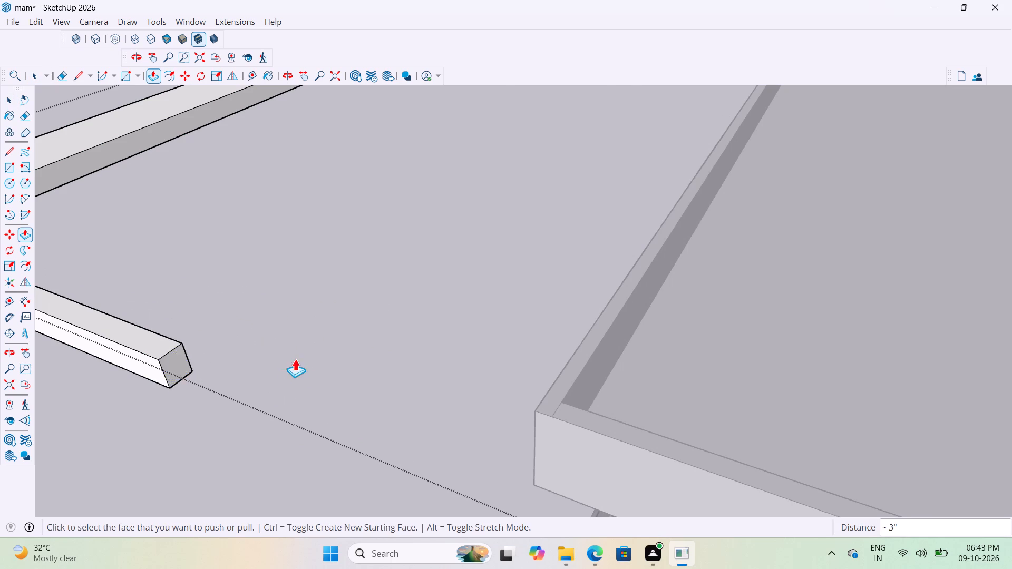
scroll(295, 359, "down", 13)
middle_click_drag(404, 375, 517, 325)
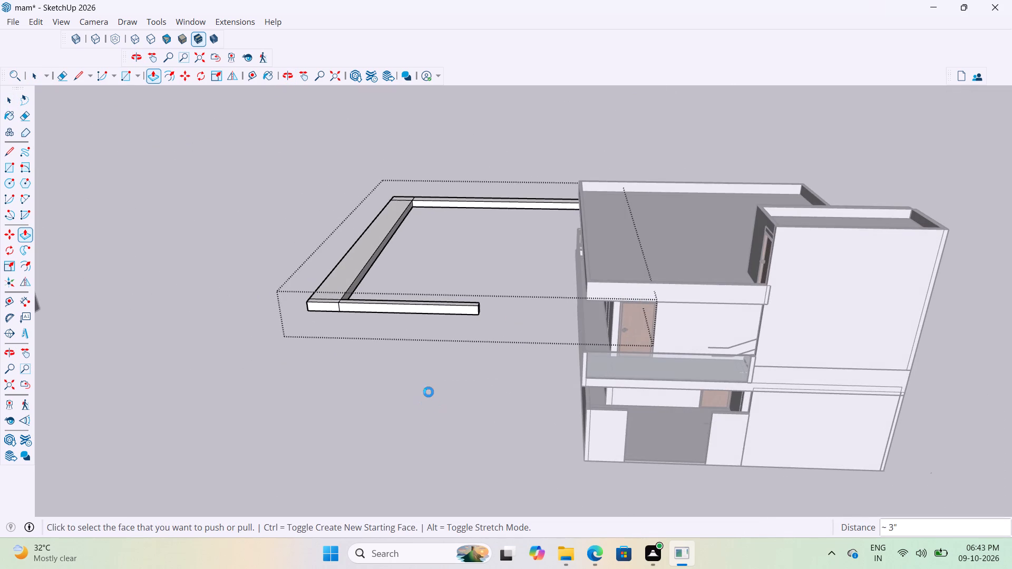
key("space")
left_click(429, 382)
Move the roof slab group lengthwise about 28' 4" back over the balcony so its front strip's end meets the stair tower wall.
scroll(456, 328, "up", 5)
left_click(503, 300)
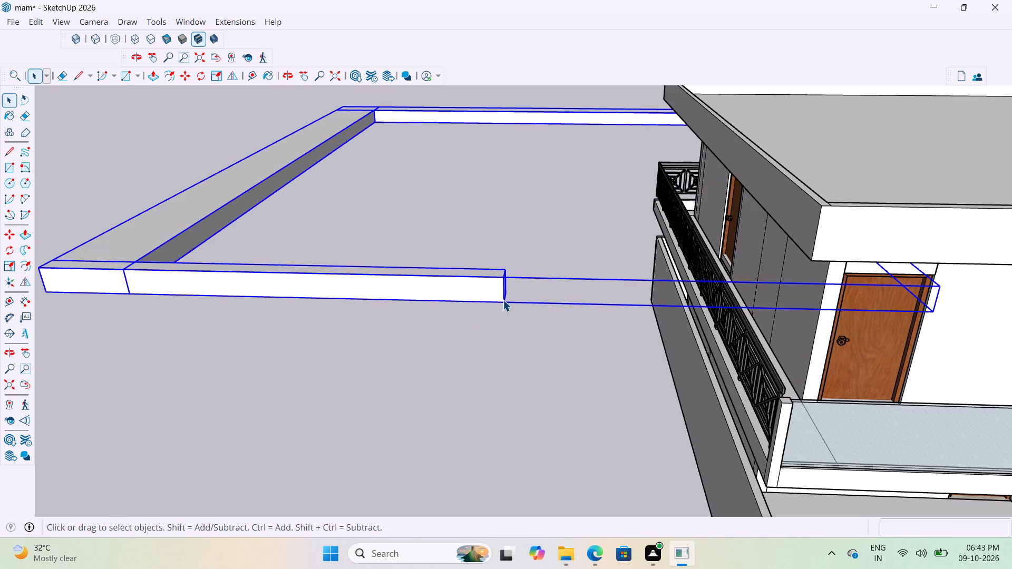
key("m")
left_click(509, 300)
scroll(438, 307, "down", 5)
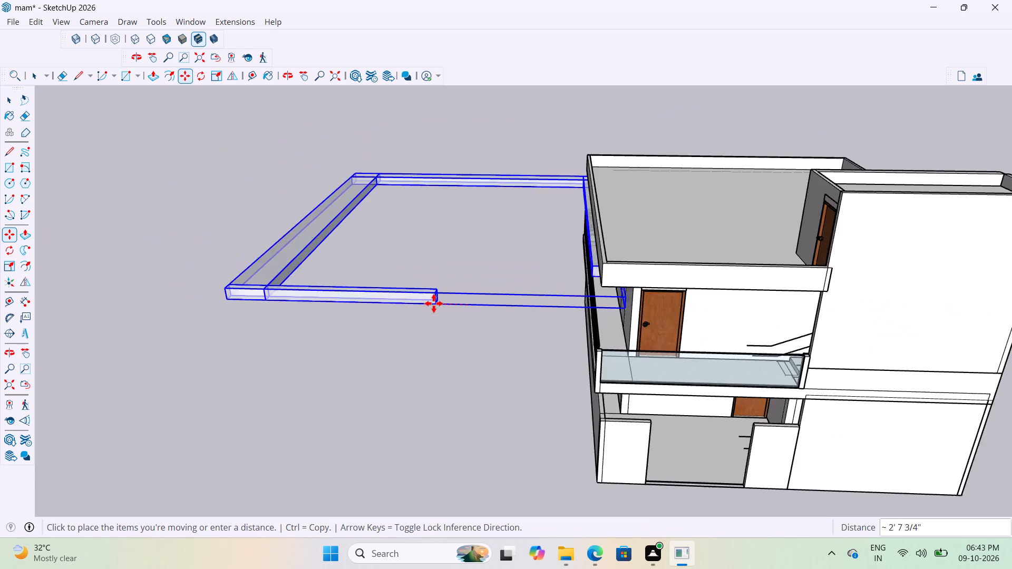
scroll(434, 303, "down", 8)
scroll(584, 316, "up", 3)
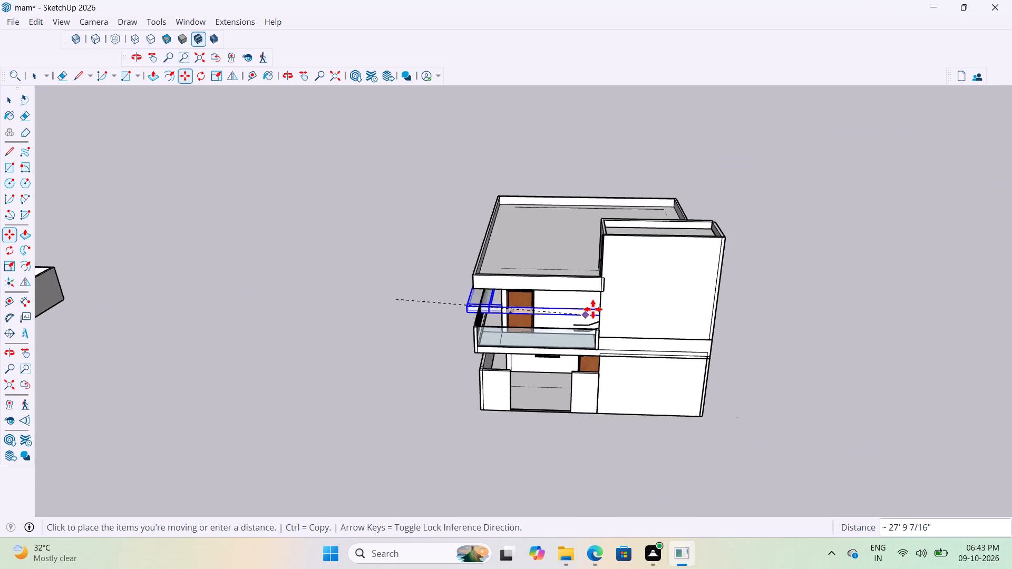
scroll(593, 309, "up", 8)
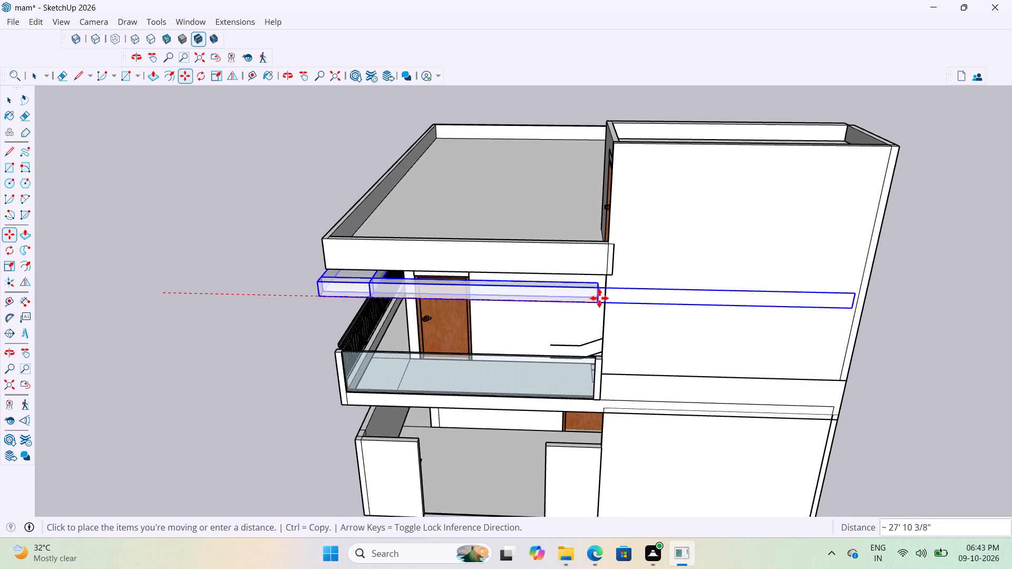
scroll(605, 289, "up", 2)
middle_click_drag(606, 267, 610, 199)
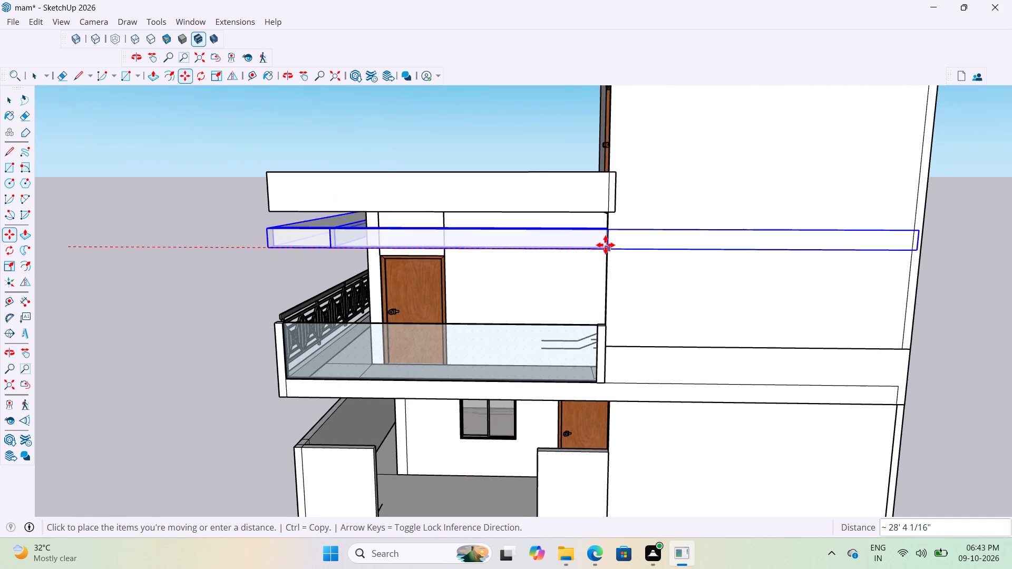
left_click(606, 241)
scroll(598, 248, "down", 3)
key("space")
key("space")
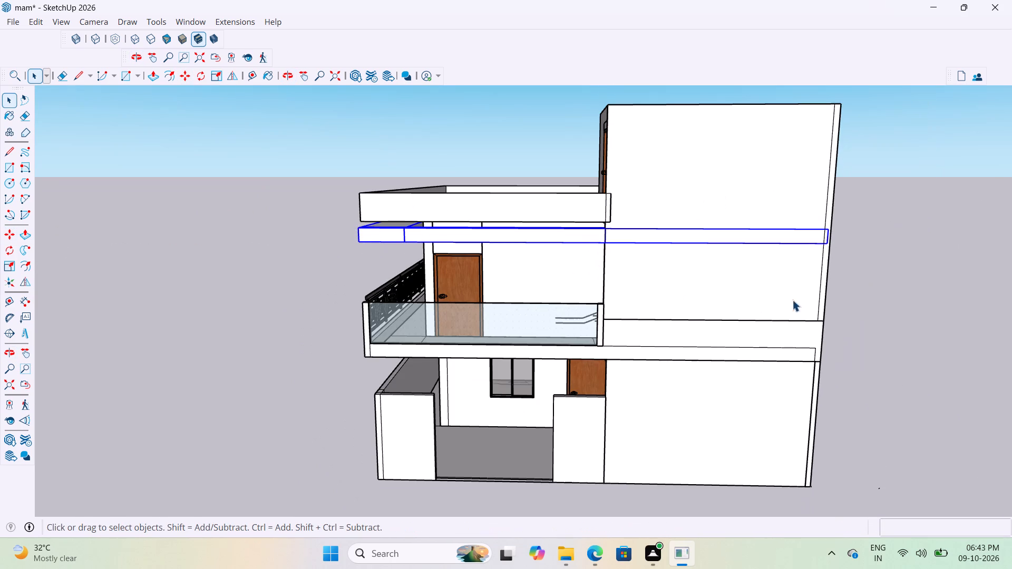
left_click(906, 275)
Raise the roof slab group 4" so its top edge meets the underside of the parapet beside the stair tower.
scroll(586, 223, "up", 9)
middle_click_drag(610, 230, 623, 202)
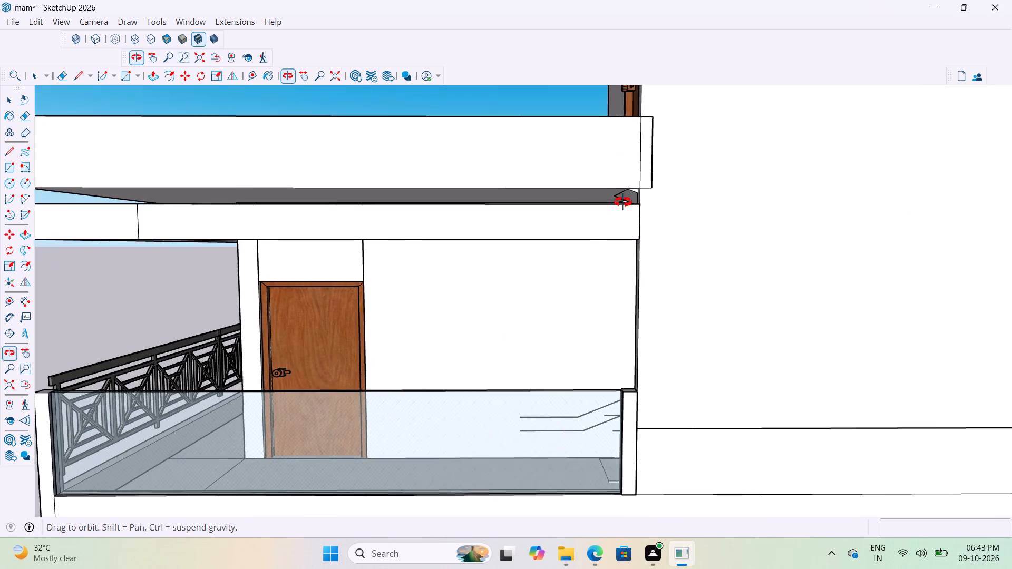
middle_click_drag(623, 202, 627, 196)
left_click(636, 217)
key("m")
scroll(639, 209, "up", 4)
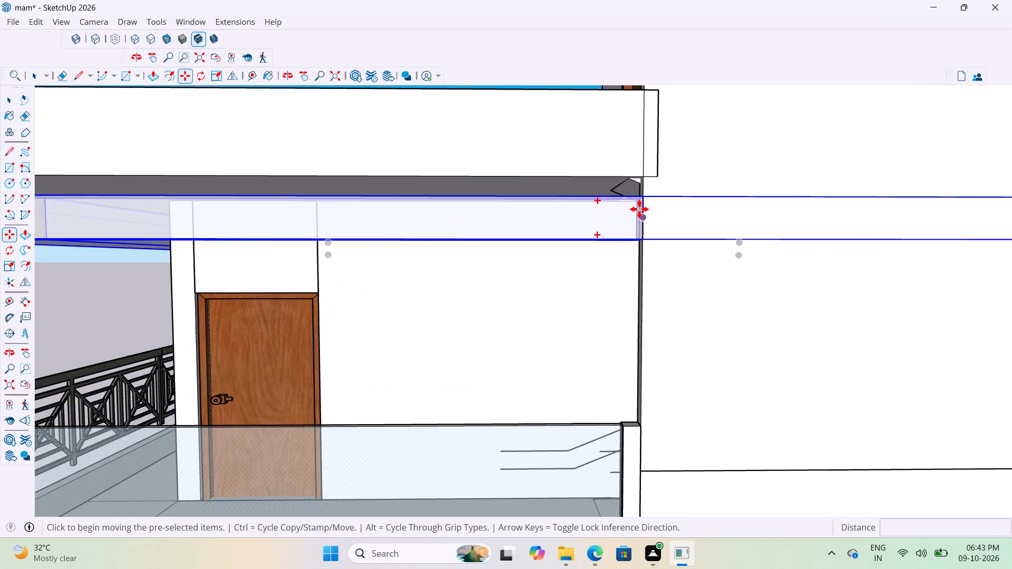
scroll(639, 209, "up", 2)
left_click(646, 197)
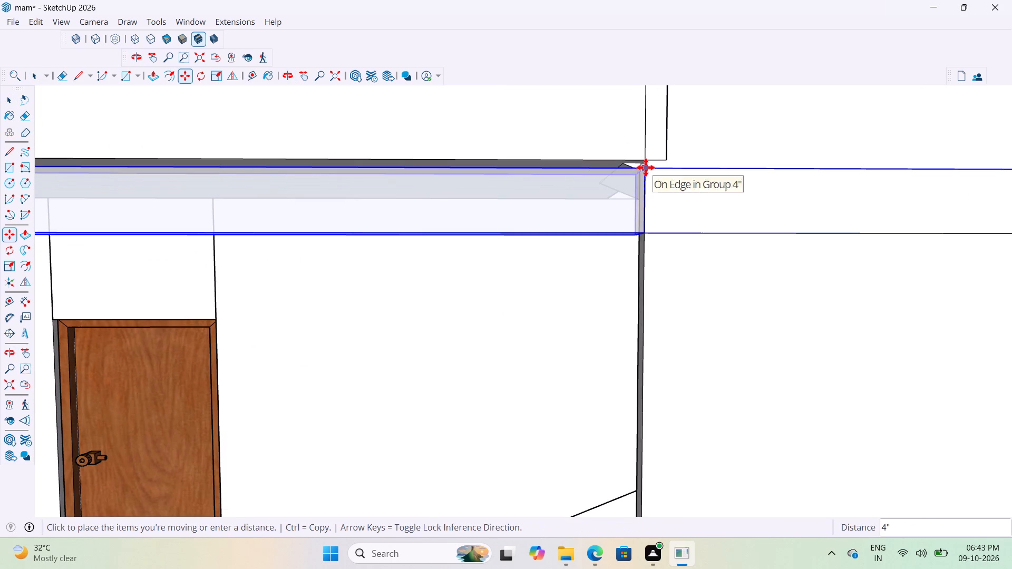
left_click(645, 162)
scroll(590, 246, "down", 8)
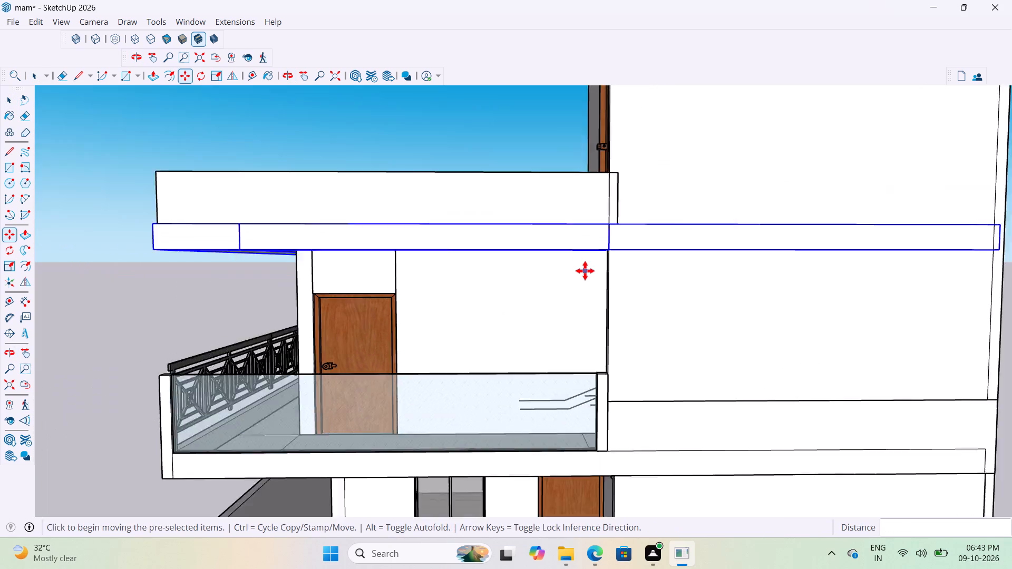
scroll(585, 271, "down", 10)
key("space")
left_click(790, 260)
Move the roof slab about 2 3/16" so its corner on the window side aligns with the parapet's bottom corner beside the stair tower.
middle_click_drag(790, 260, 784, 260)
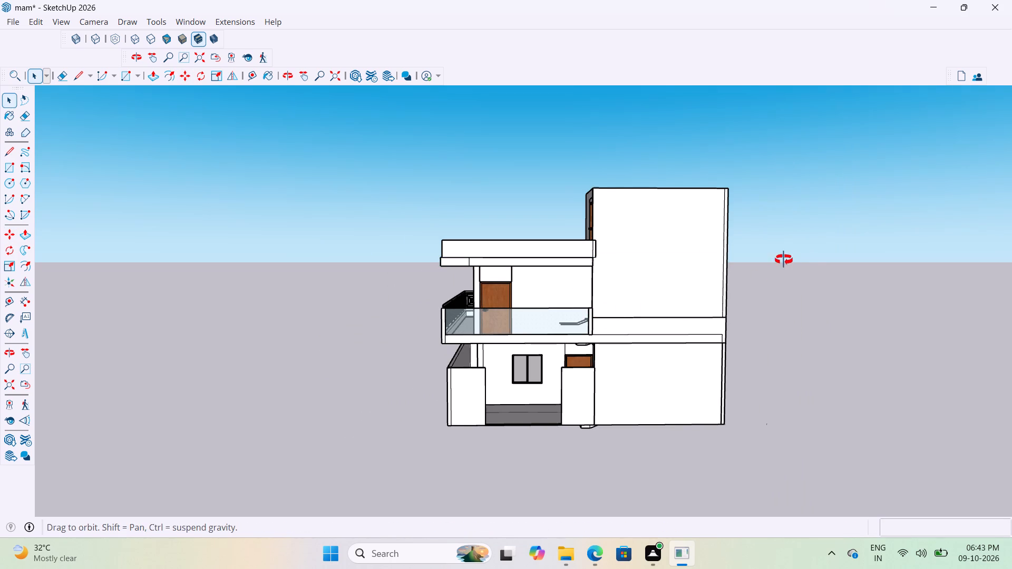
middle_click_drag(784, 260, 427, 357)
scroll(415, 357, "up", 14)
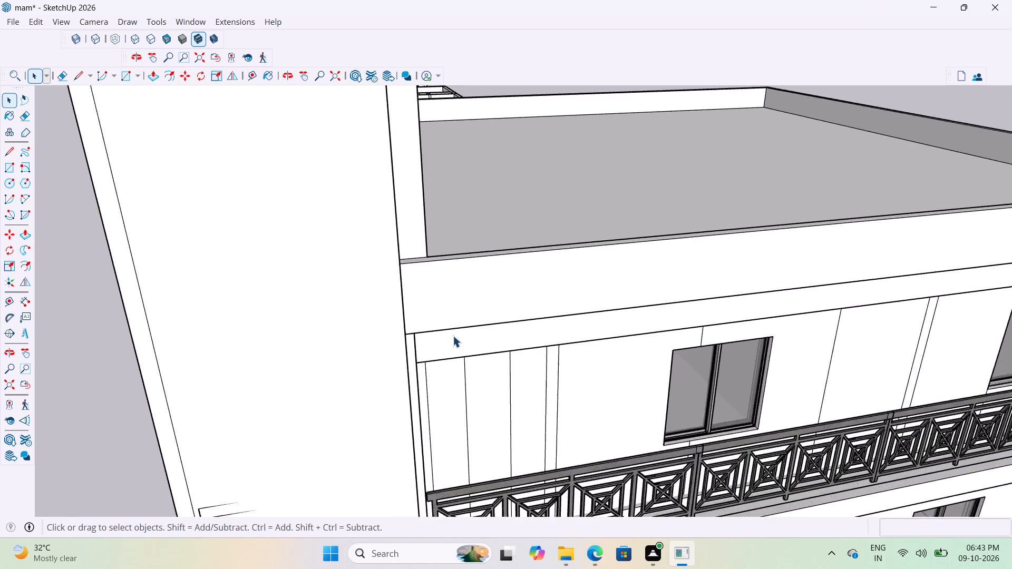
scroll(453, 336, "up", 2)
middle_click_drag(447, 326, 371, 216)
scroll(438, 311, "up", 1)
scroll(289, 227, "up", 5)
middle_click_drag(341, 208, 352, 202)
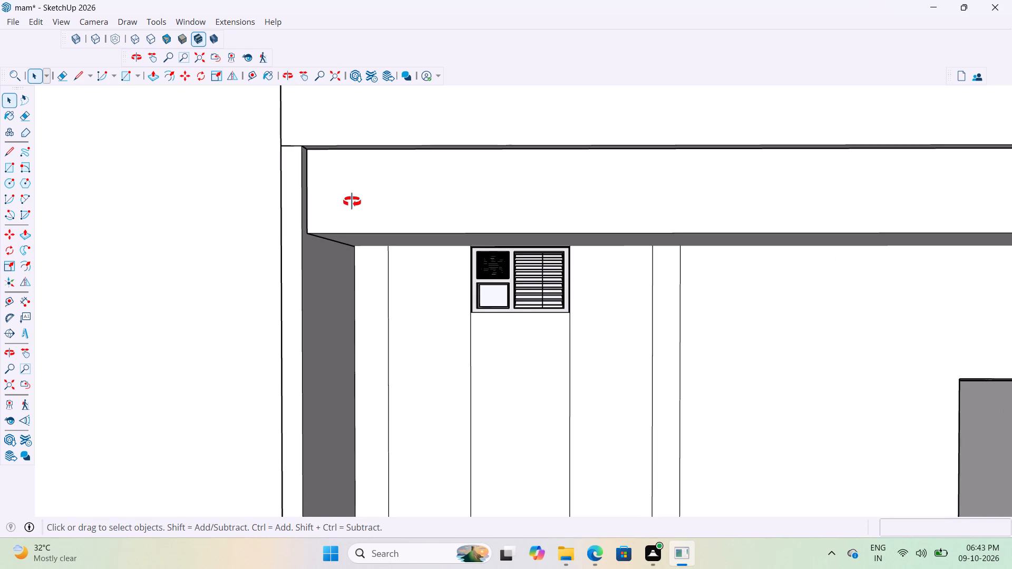
middle_click_drag(352, 202, 242, 179)
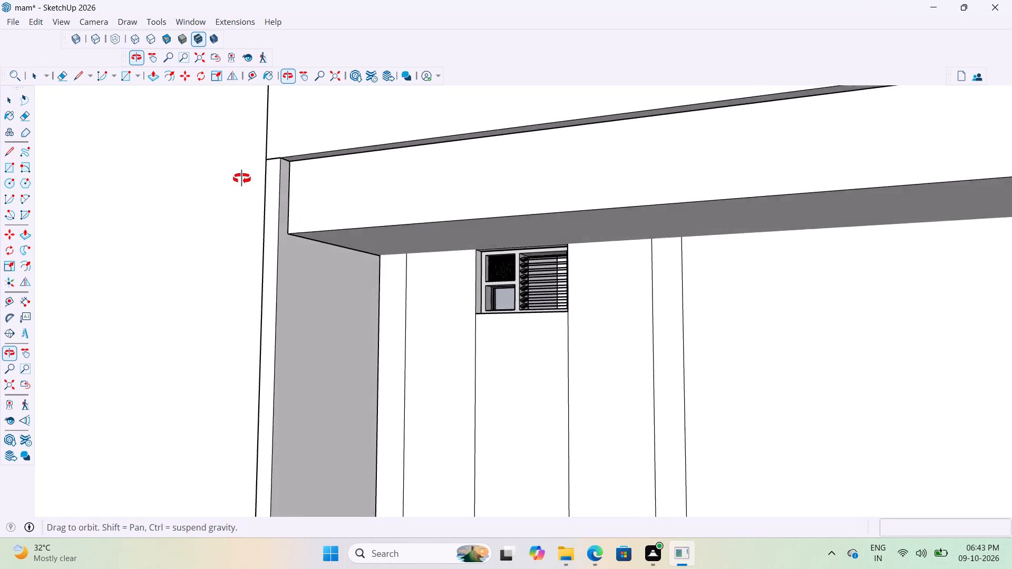
middle_click_drag(242, 179, 263, 144)
left_click(318, 178)
key("m")
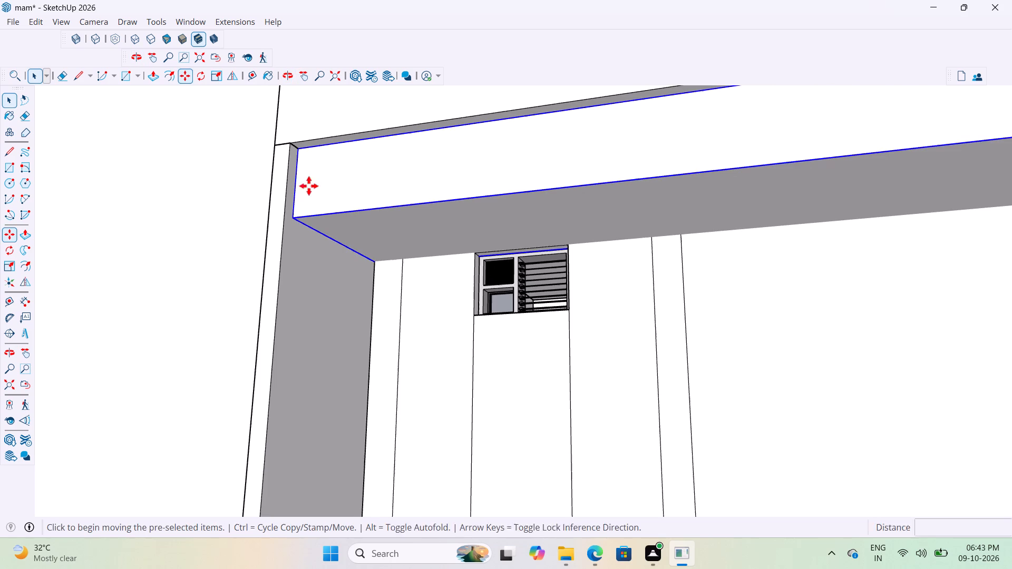
scroll(297, 146, "up", 5)
middle_click_drag(298, 143, 330, 154)
left_click(324, 156)
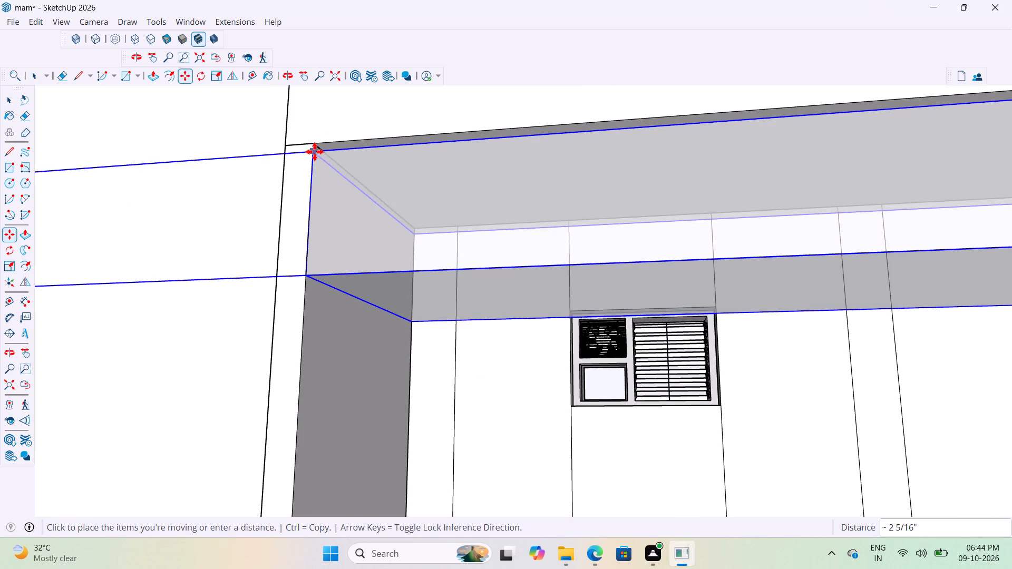
middle_click_drag(333, 147, 366, 158)
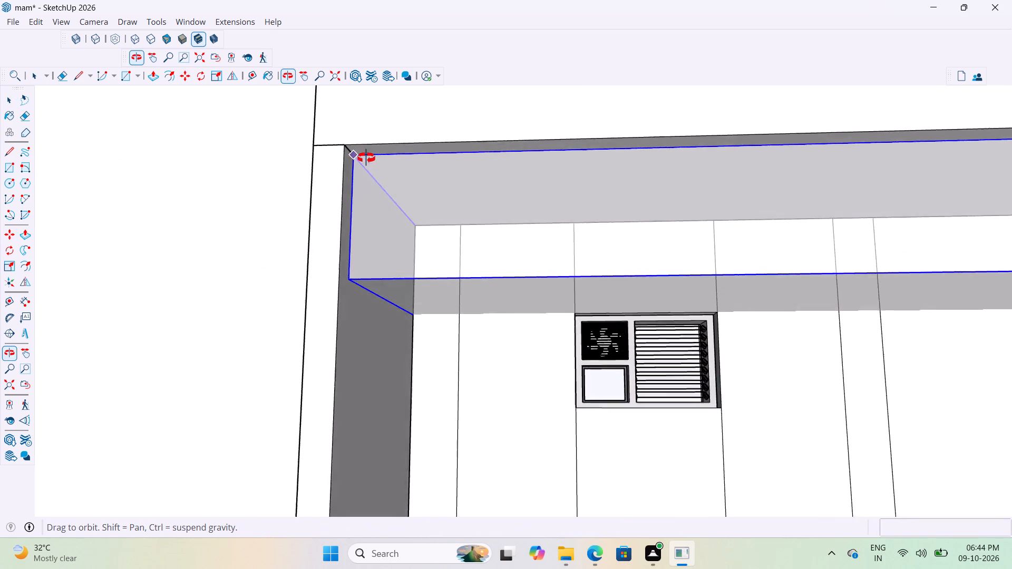
middle_click_drag(366, 158, 399, 214)
left_click(386, 221)
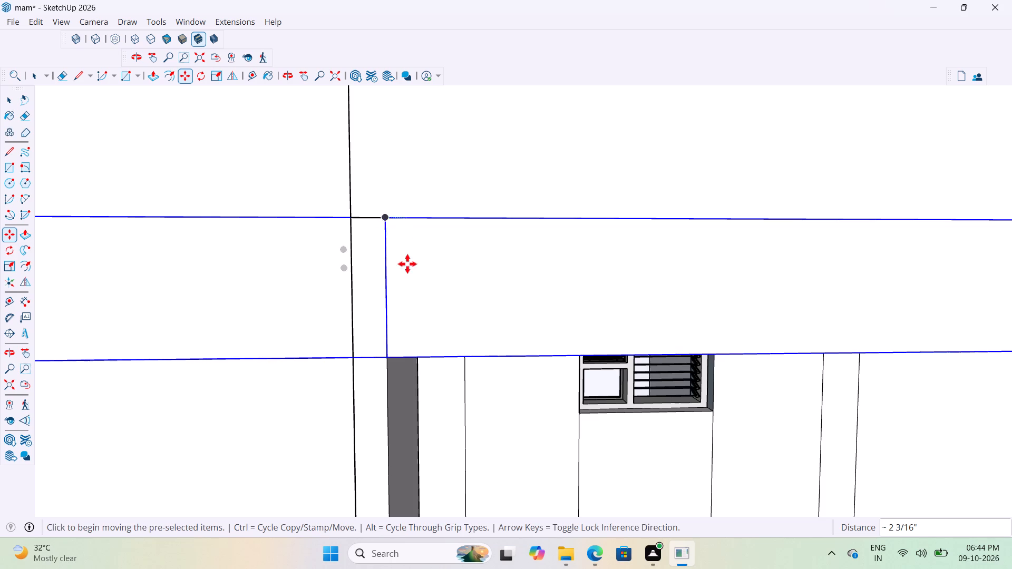
scroll(407, 270, "down", 15)
scroll(478, 295, "down", 7)
middle_click_drag(489, 297, 698, 338)
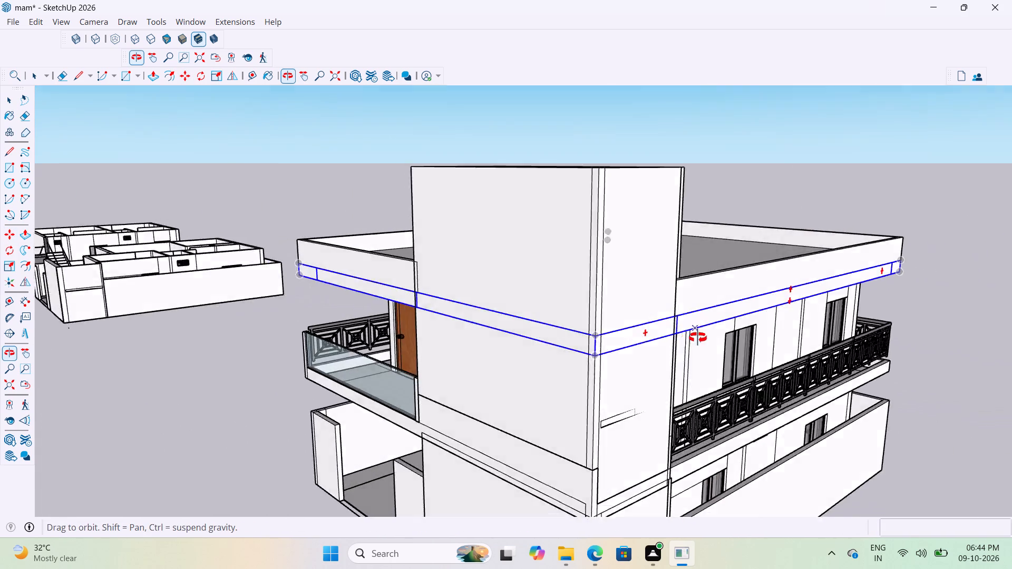
middle_click_drag(698, 338, 805, 340)
key("space")
key("space")
left_click(853, 367)
Measure how far the roof slab's end extends past the stair tower's edge above the balcony.
scroll(537, 332, "up", 5)
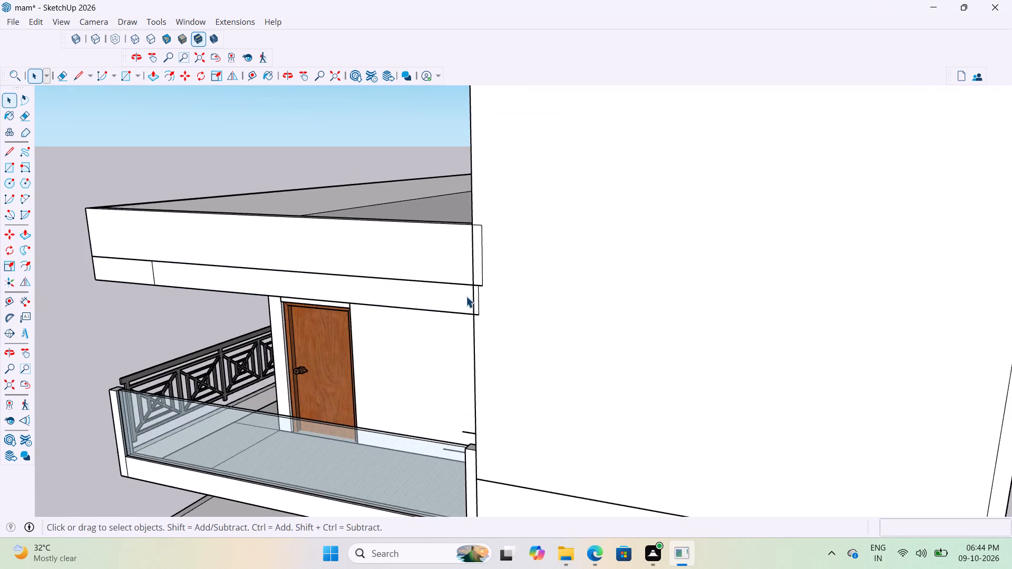
scroll(466, 296, "up", 2)
middle_click_drag(466, 296, 525, 308)
scroll(530, 306, "down", 4)
scroll(549, 283, "up", 6)
middle_click_drag(542, 270, 511, 264)
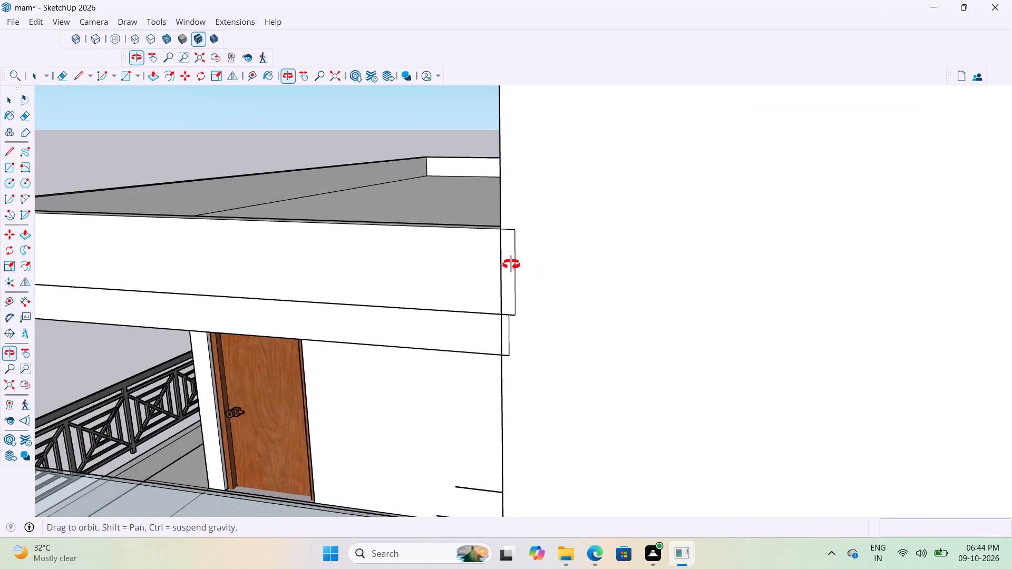
middle_click_drag(511, 264, 497, 210)
scroll(484, 229, "down", 8)
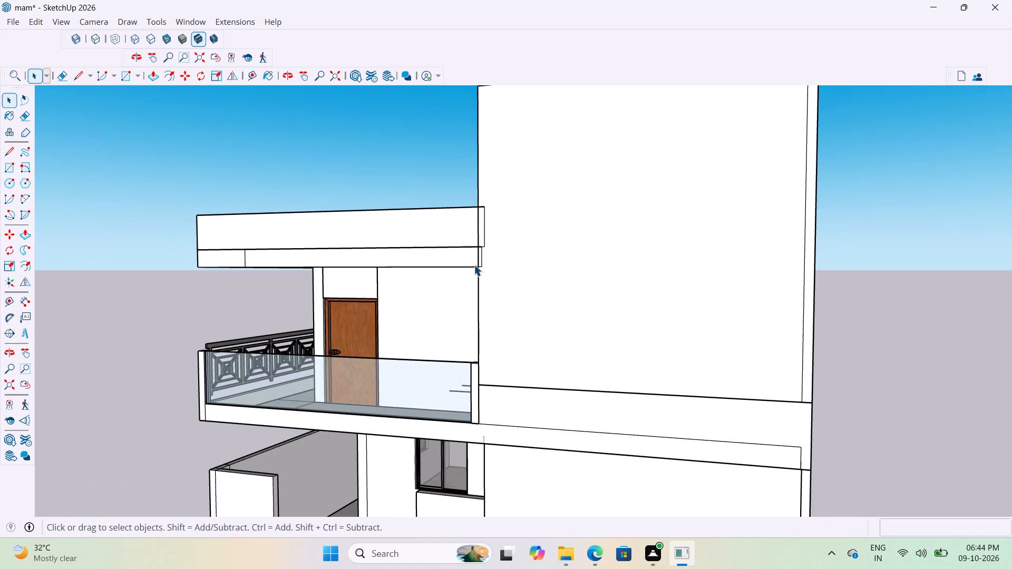
left_click(468, 261)
scroll(468, 261, "up", 6)
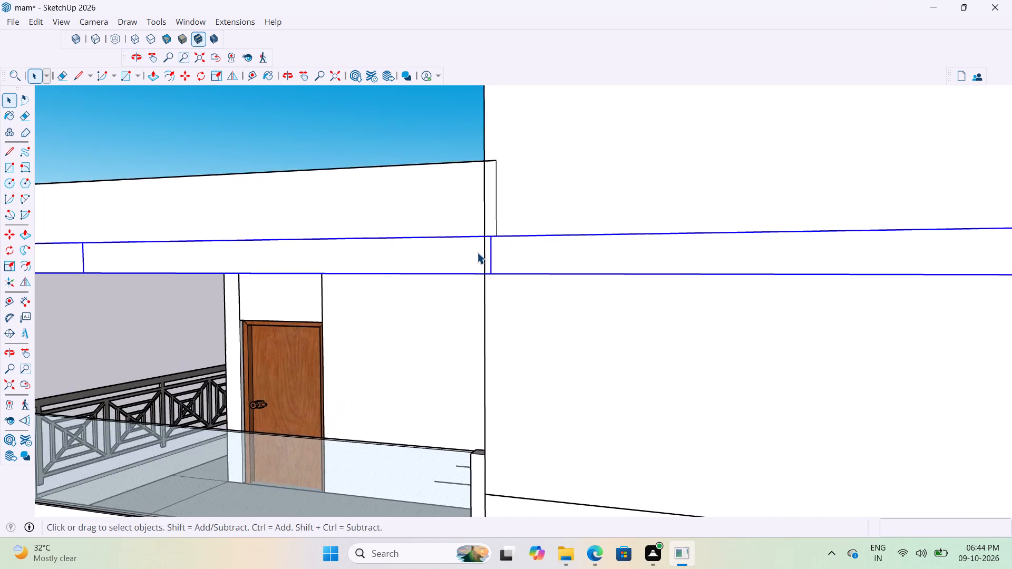
scroll(477, 252, "up", 6)
key("t")
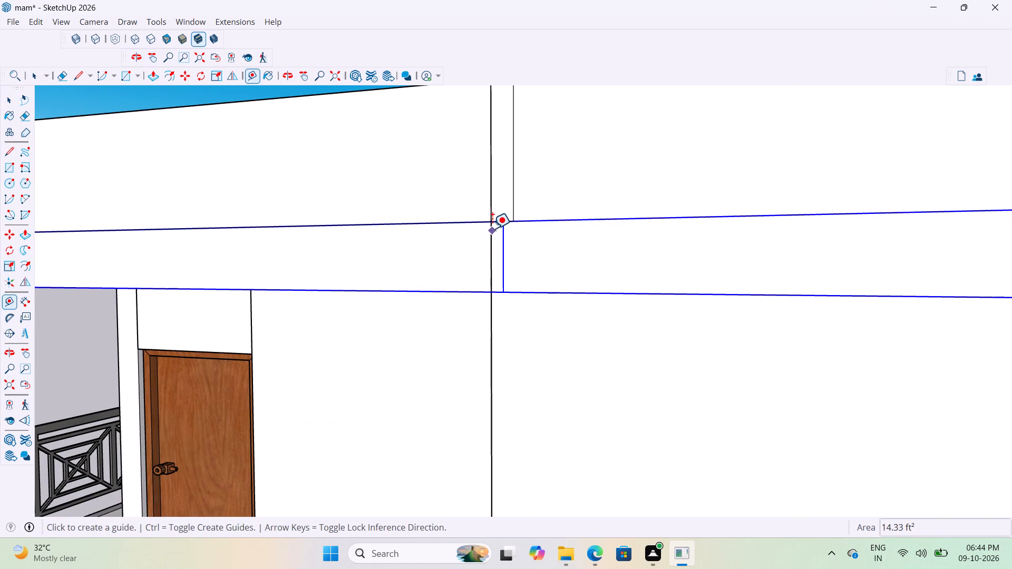
left_click(491, 254)
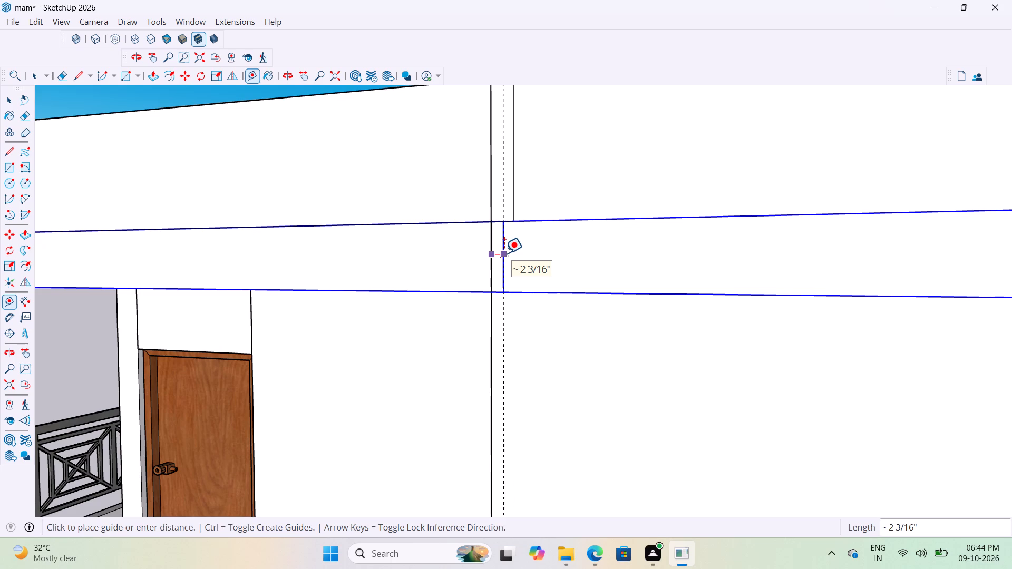
key("space")
Examine from below the repositioned roof slab's underside and its corner above the balcony door.
scroll(504, 253, "down", 10)
scroll(452, 288, "down", 11)
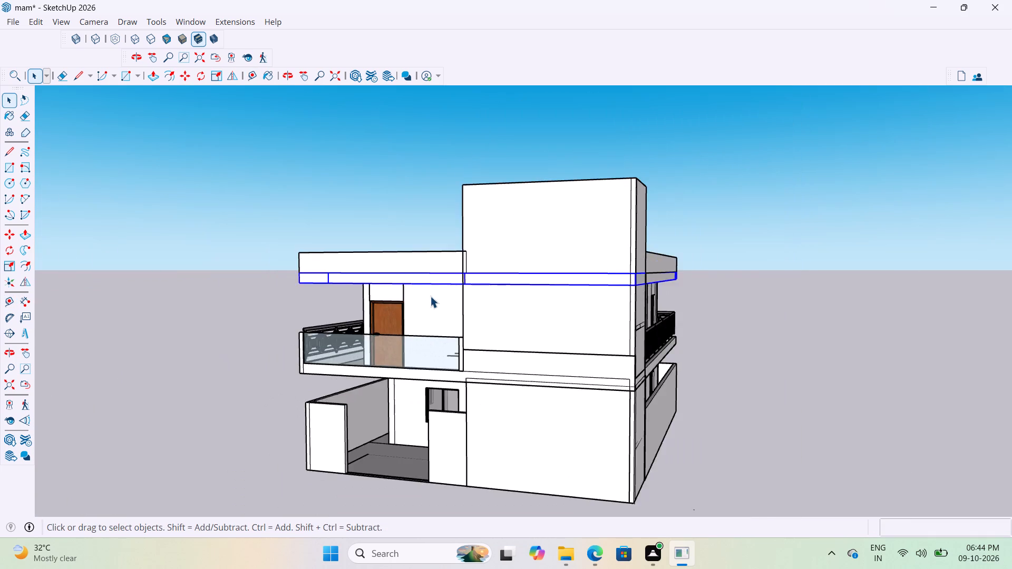
scroll(430, 296, "down", 3)
left_click(657, 413)
scroll(444, 305, "up", 11)
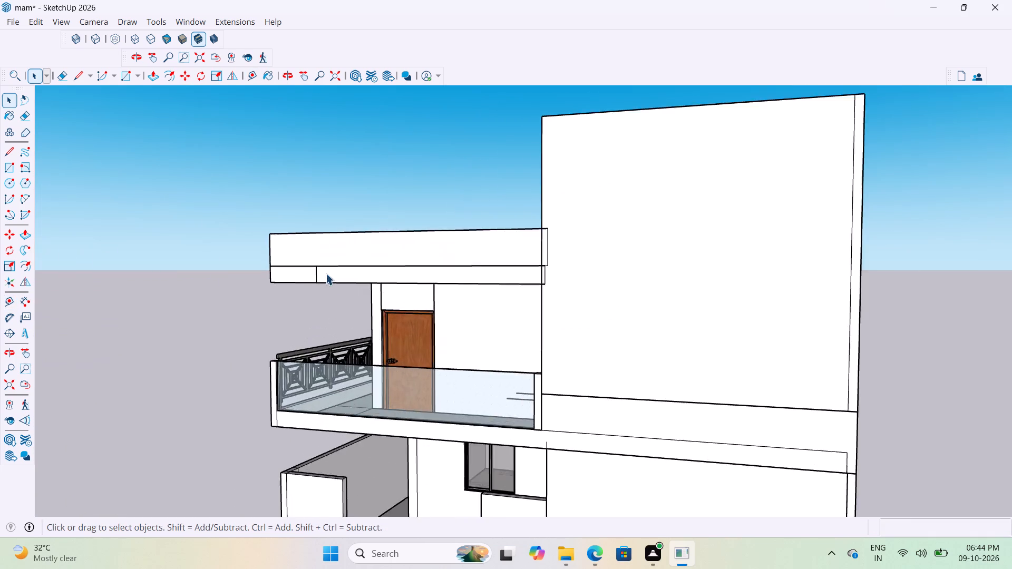
scroll(326, 273, "up", 4)
middle_click_drag(306, 276, 425, 152)
scroll(535, 134, "up", 5)
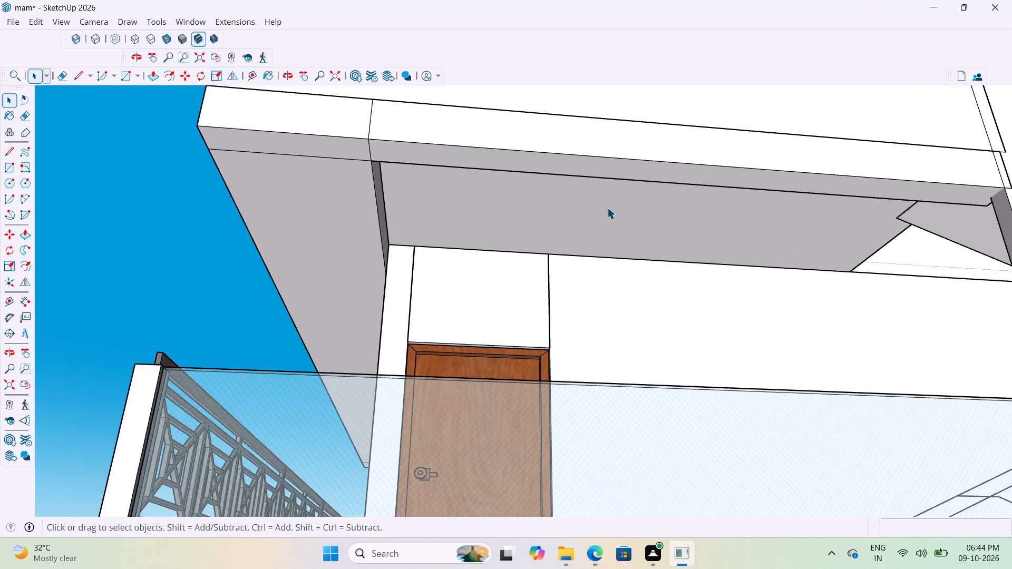
middle_click_drag(607, 208, 436, 244)
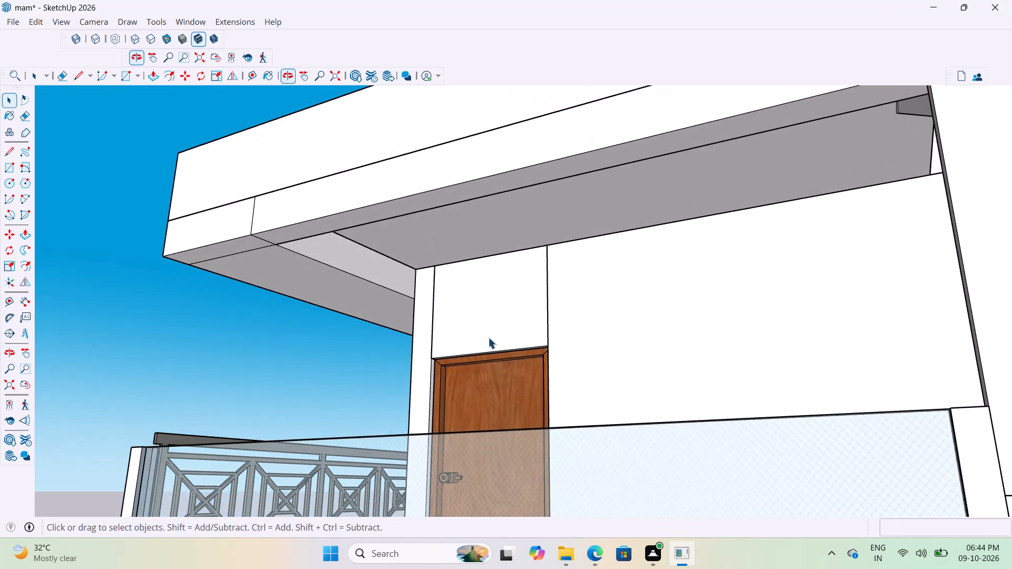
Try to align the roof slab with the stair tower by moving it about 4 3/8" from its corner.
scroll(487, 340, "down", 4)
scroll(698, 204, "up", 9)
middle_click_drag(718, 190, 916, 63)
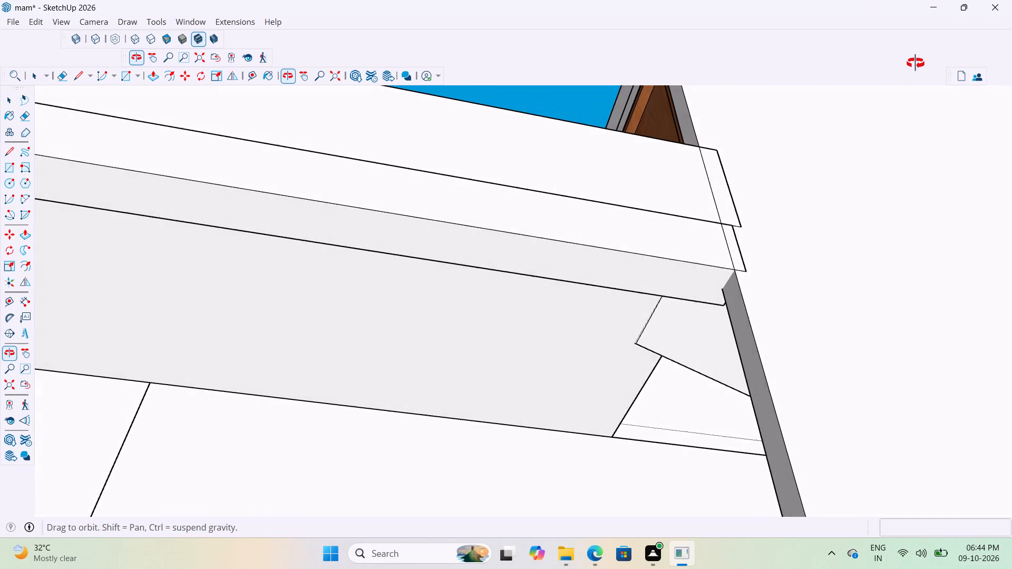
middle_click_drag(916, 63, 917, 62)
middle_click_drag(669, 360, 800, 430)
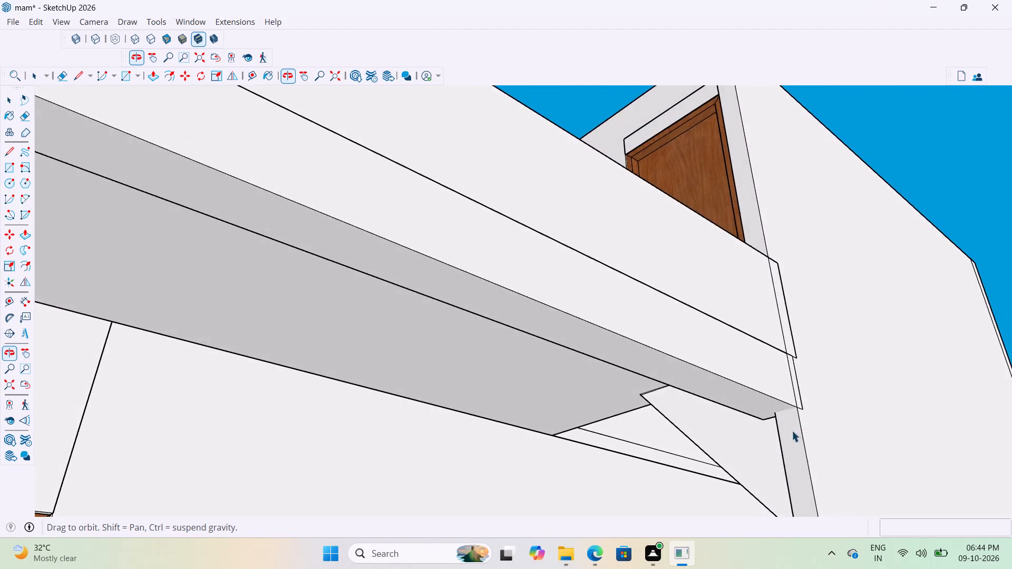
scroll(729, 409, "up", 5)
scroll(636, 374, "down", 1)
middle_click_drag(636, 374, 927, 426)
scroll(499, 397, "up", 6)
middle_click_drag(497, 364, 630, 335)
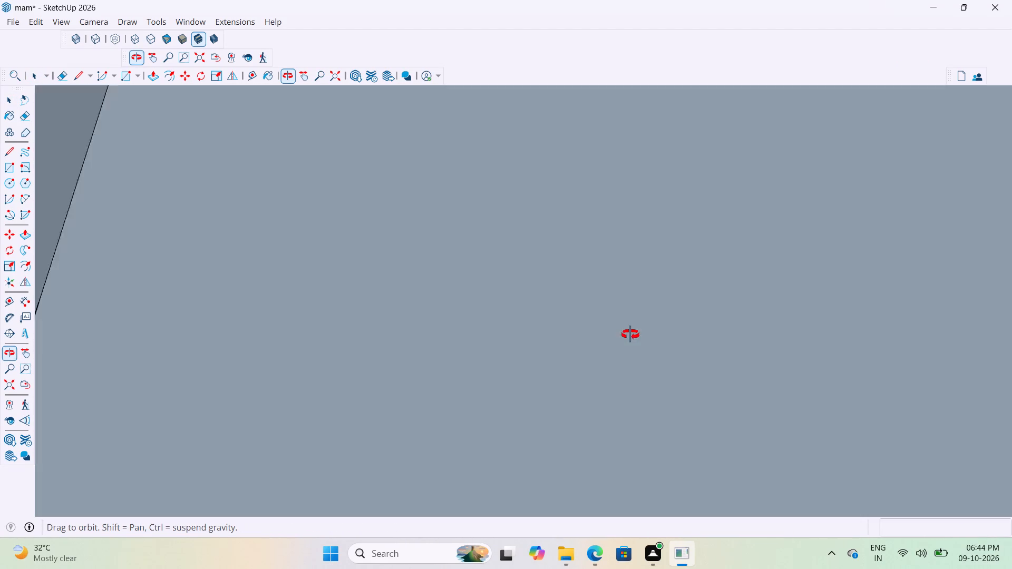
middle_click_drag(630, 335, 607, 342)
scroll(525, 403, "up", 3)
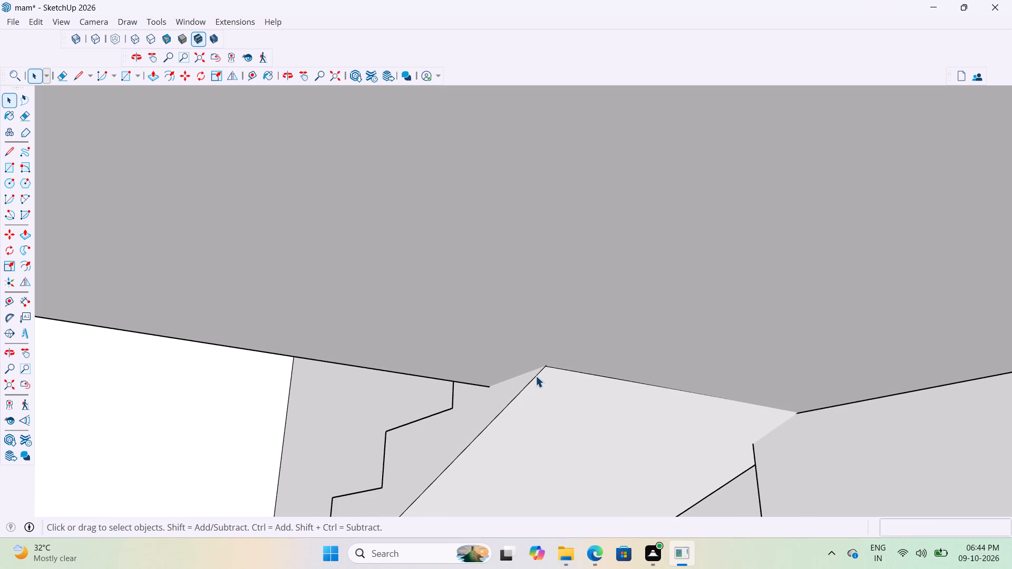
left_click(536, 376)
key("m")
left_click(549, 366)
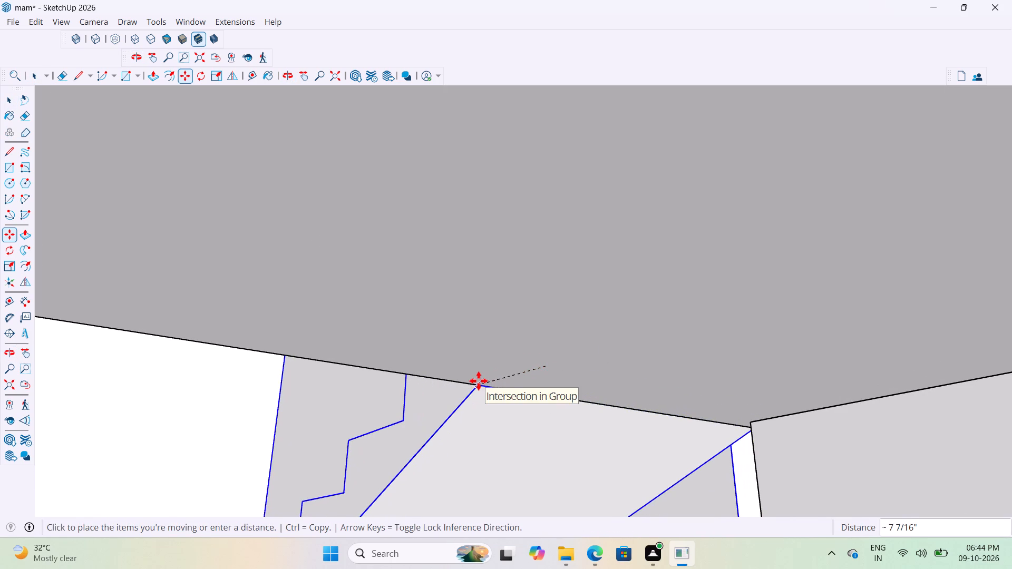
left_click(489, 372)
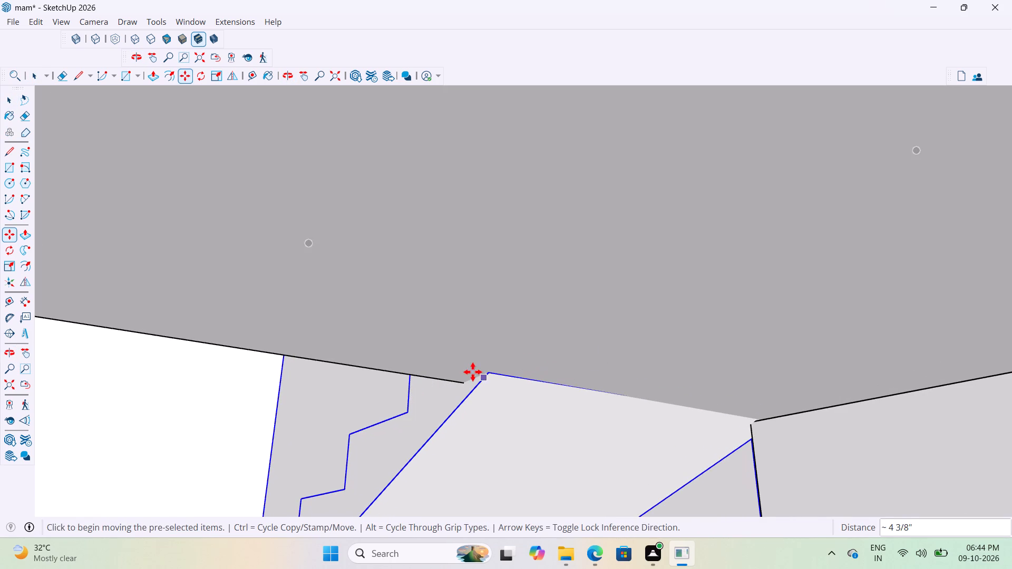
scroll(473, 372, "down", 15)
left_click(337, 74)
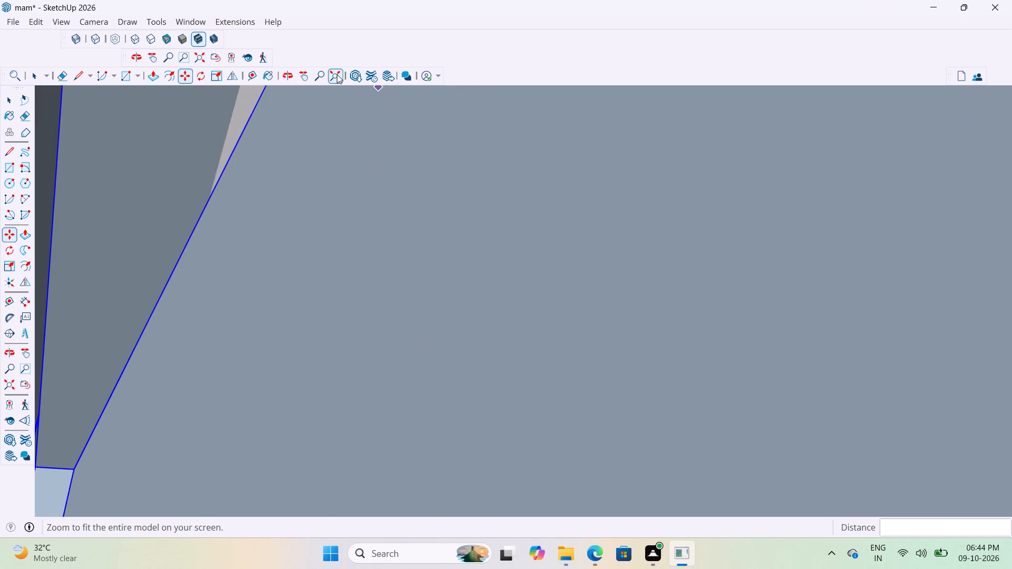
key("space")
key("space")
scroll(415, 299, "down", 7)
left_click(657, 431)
Examine the balcony, stairs and the roof slab's end beneath the parapet where it meets the stair tower.
scroll(728, 350, "up", 3)
middle_click_drag(747, 315, 481, 434)
scroll(615, 412, "up", 20)
scroll(615, 412, "up", 1)
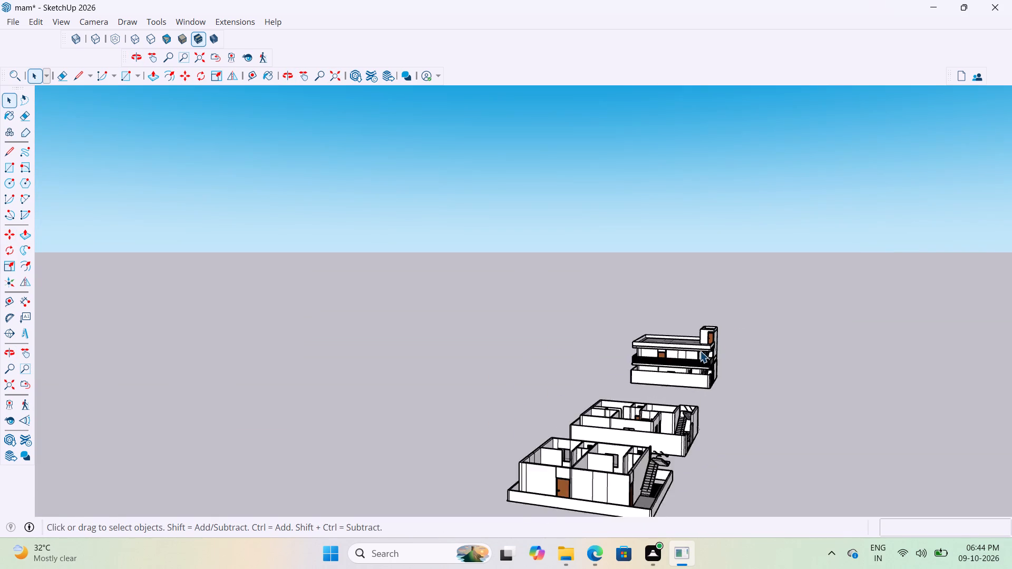
scroll(700, 351, "up", 20)
scroll(700, 351, "up", 9)
middle_click_drag(715, 415, 713, 415)
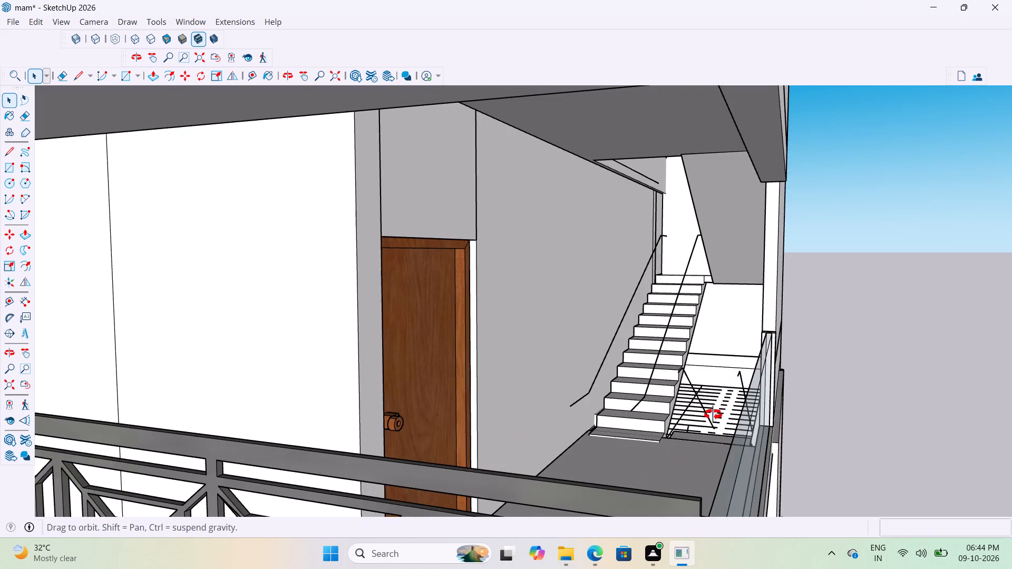
middle_click_drag(713, 415, 689, 449)
scroll(653, 480, "down", 1)
scroll(651, 500, "up", 12)
middle_click_drag(617, 498, 614, 498)
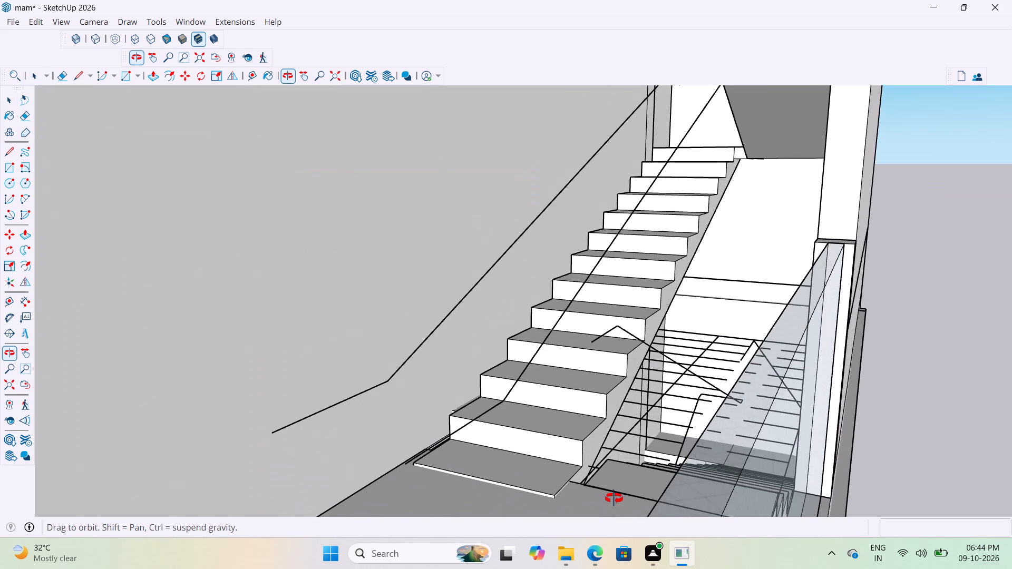
middle_click_drag(614, 498, 536, 523)
scroll(624, 485, "down", 8)
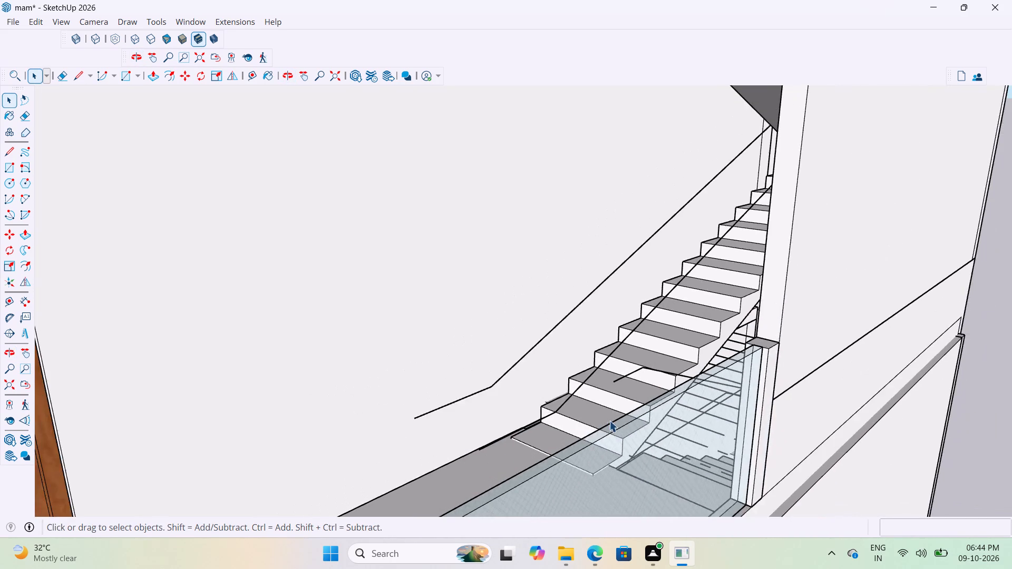
scroll(609, 420, "down", 10)
middle_click_drag(585, 378, 583, 344)
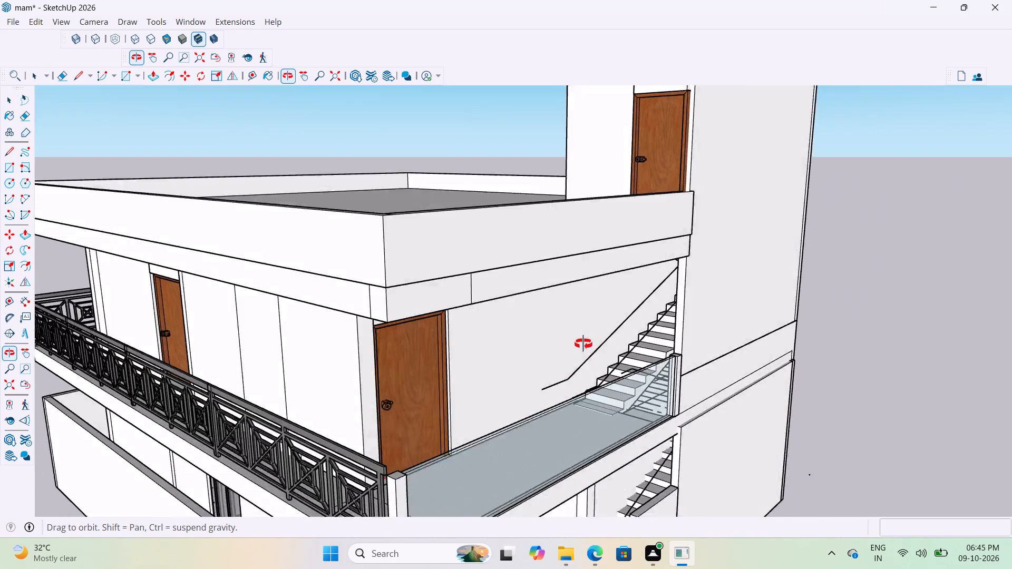
middle_click_drag(583, 344, 491, 365)
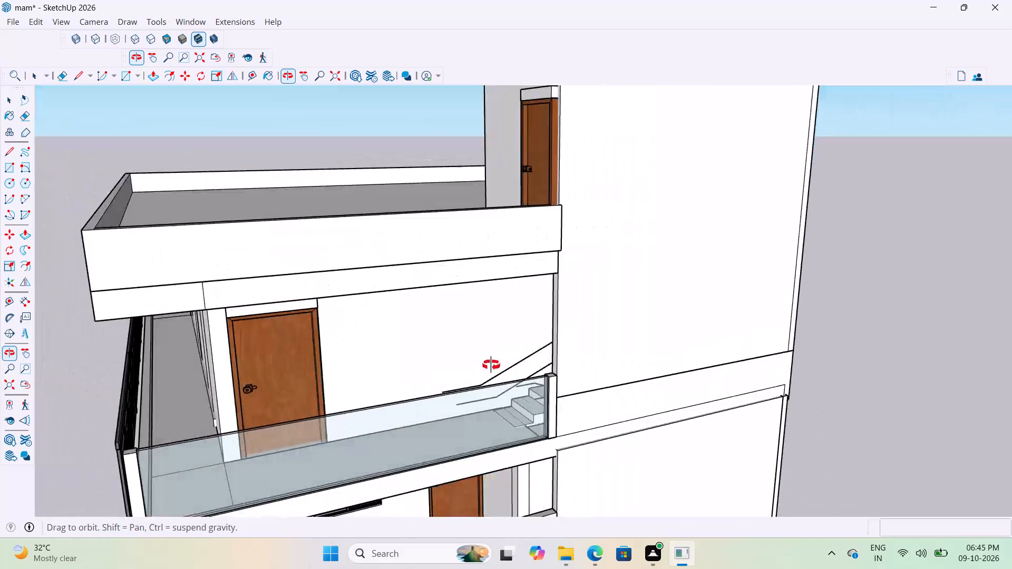
middle_click_drag(491, 365, 461, 367)
scroll(459, 421, "up", 3)
scroll(461, 420, "down", 10)
middle_click_drag(565, 408, 538, 408)
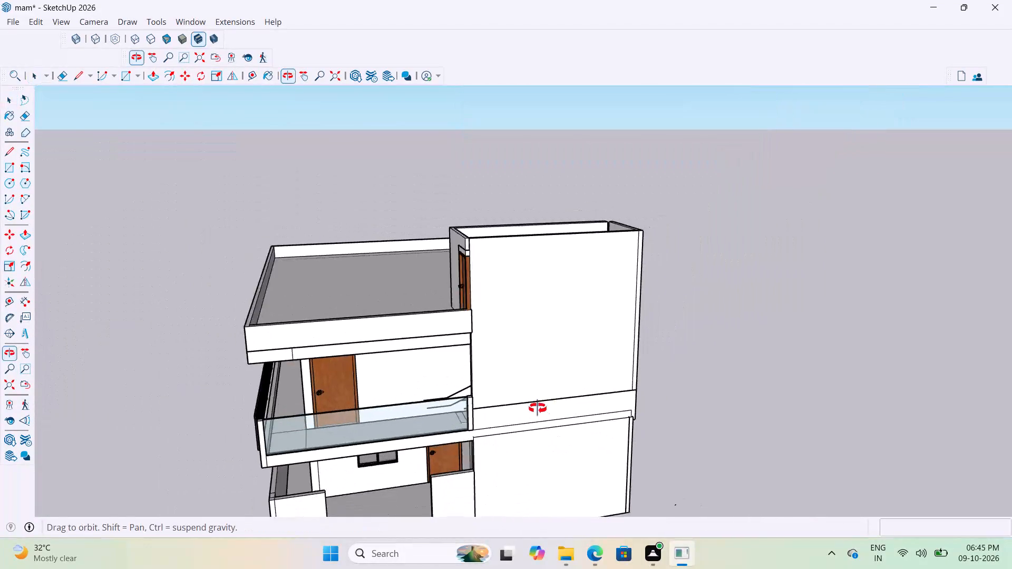
middle_click_drag(538, 408, 512, 409)
scroll(366, 342, "up", 18)
middle_click_drag(466, 325, 474, 290)
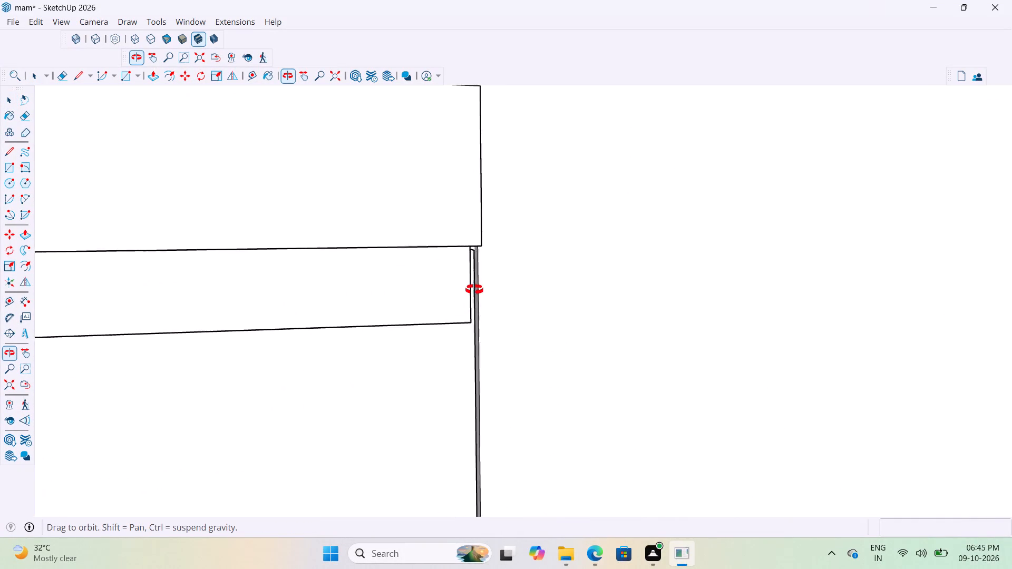
middle_click_drag(474, 290, 478, 285)
scroll(475, 287, "up", 3)
middle_click_drag(476, 281, 418, 271)
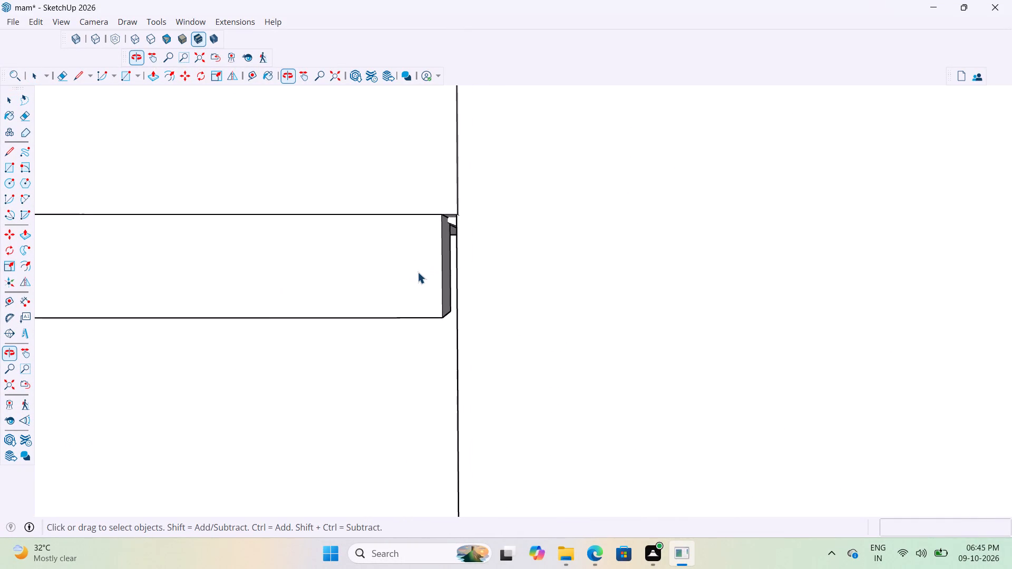
scroll(425, 271, "up", 2)
scroll(464, 272, "down", 3)
scroll(459, 278, "up", 5)
double_click(452, 267)
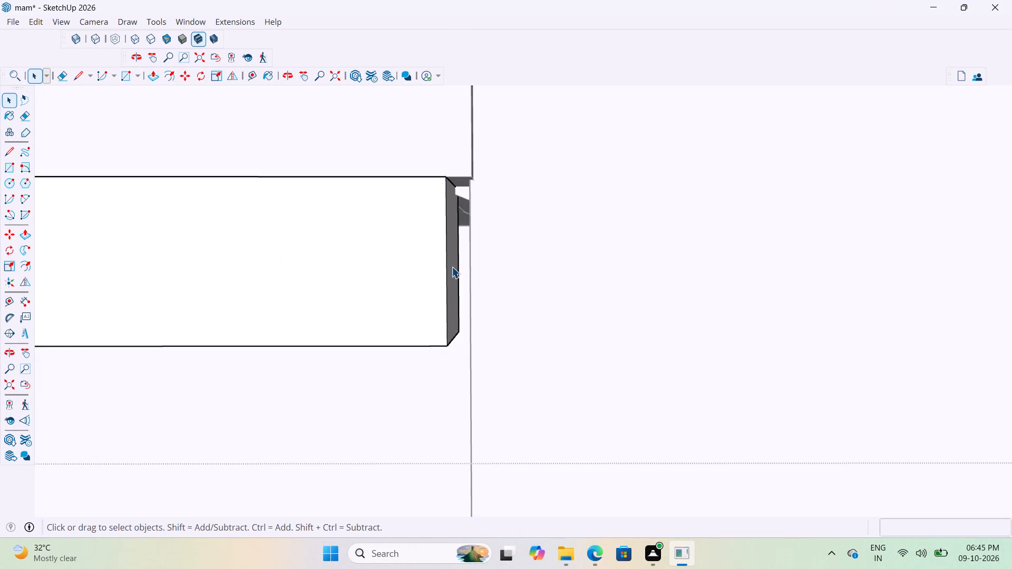
scroll(452, 267, "down", 20)
scroll(452, 267, "down", 9)
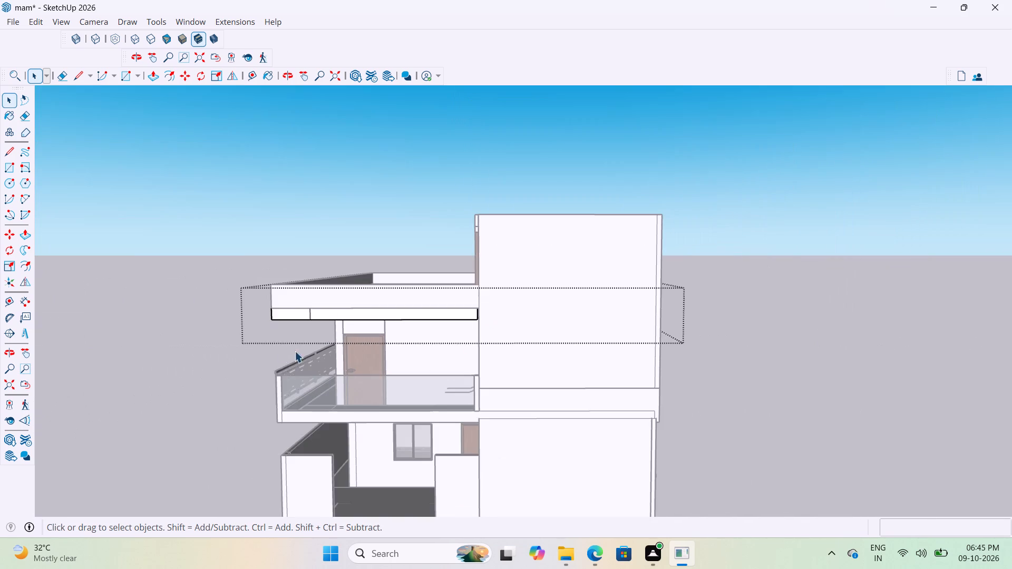
left_click(198, 371)
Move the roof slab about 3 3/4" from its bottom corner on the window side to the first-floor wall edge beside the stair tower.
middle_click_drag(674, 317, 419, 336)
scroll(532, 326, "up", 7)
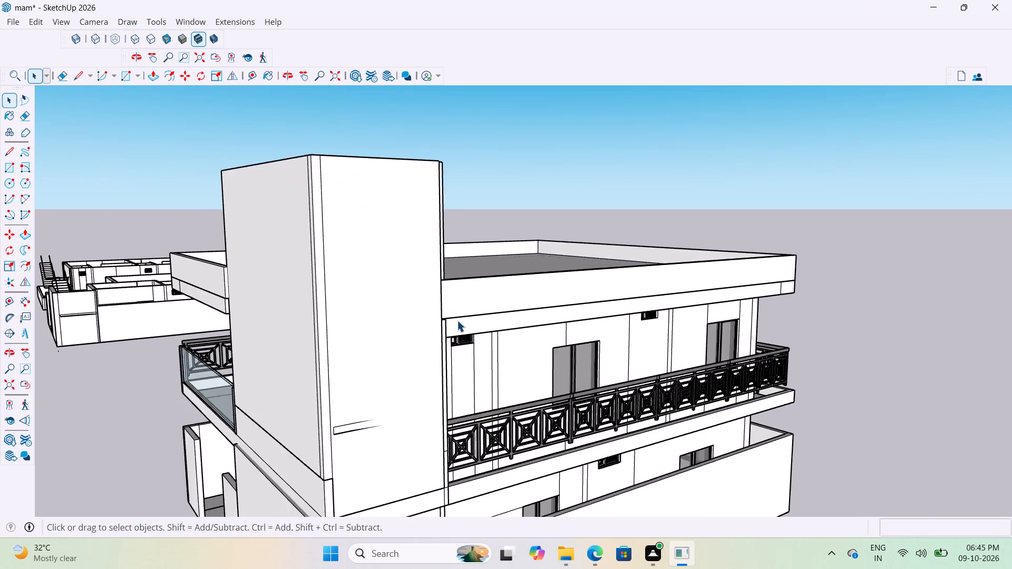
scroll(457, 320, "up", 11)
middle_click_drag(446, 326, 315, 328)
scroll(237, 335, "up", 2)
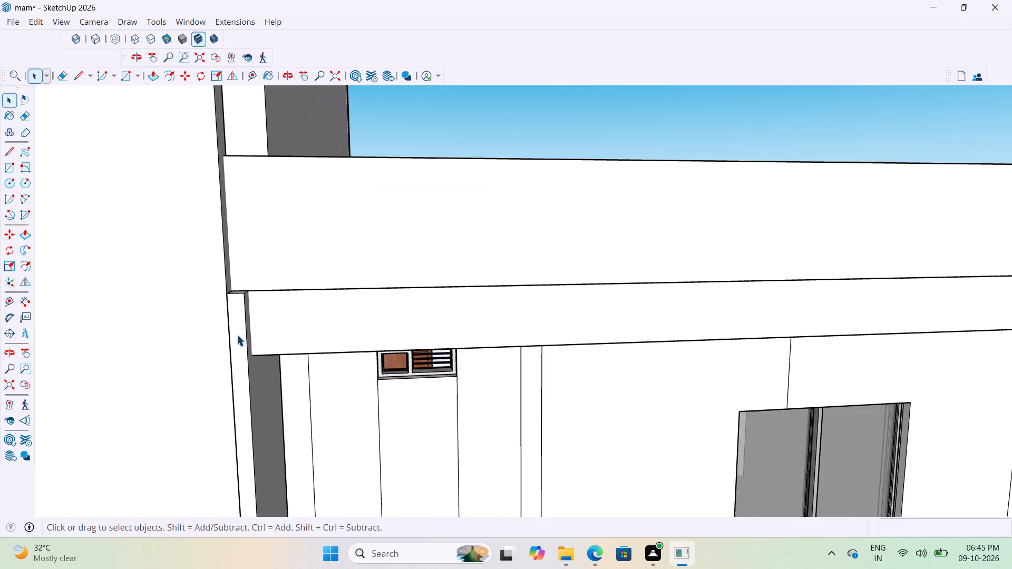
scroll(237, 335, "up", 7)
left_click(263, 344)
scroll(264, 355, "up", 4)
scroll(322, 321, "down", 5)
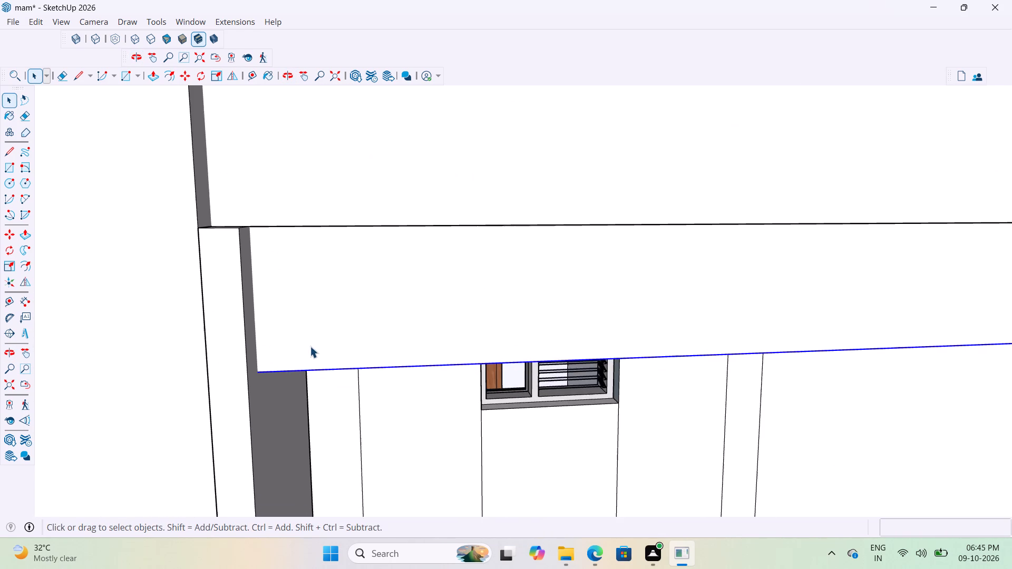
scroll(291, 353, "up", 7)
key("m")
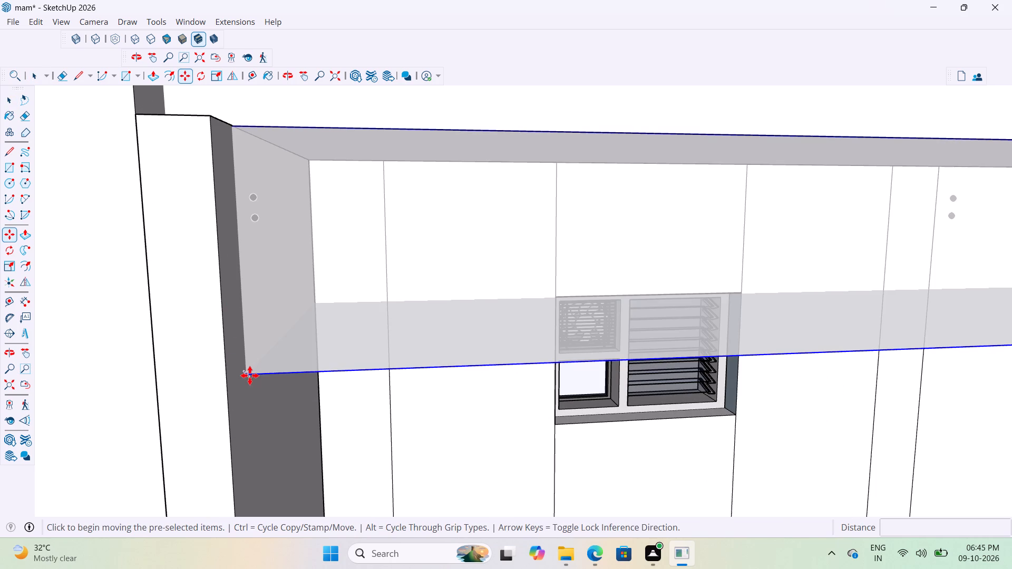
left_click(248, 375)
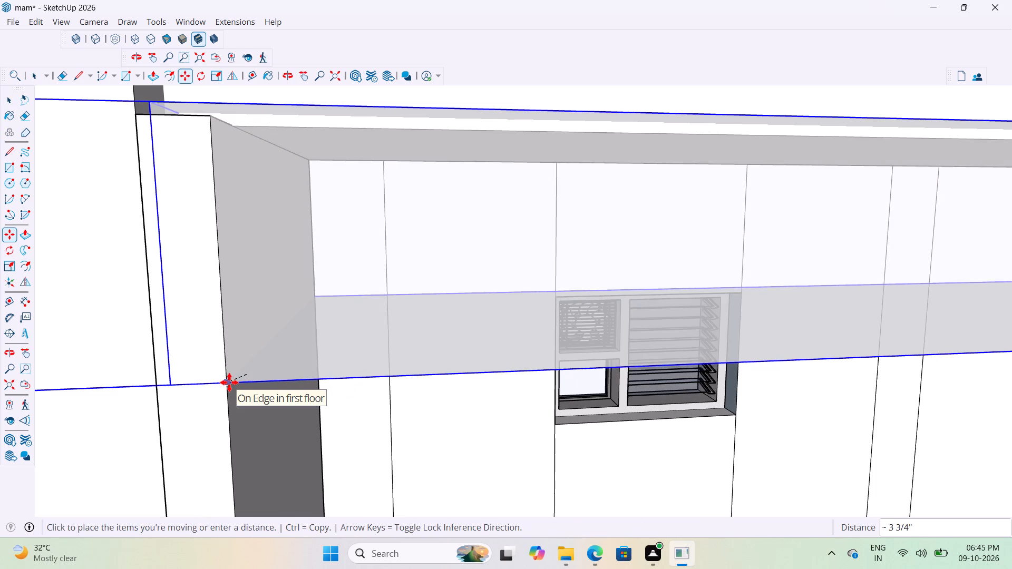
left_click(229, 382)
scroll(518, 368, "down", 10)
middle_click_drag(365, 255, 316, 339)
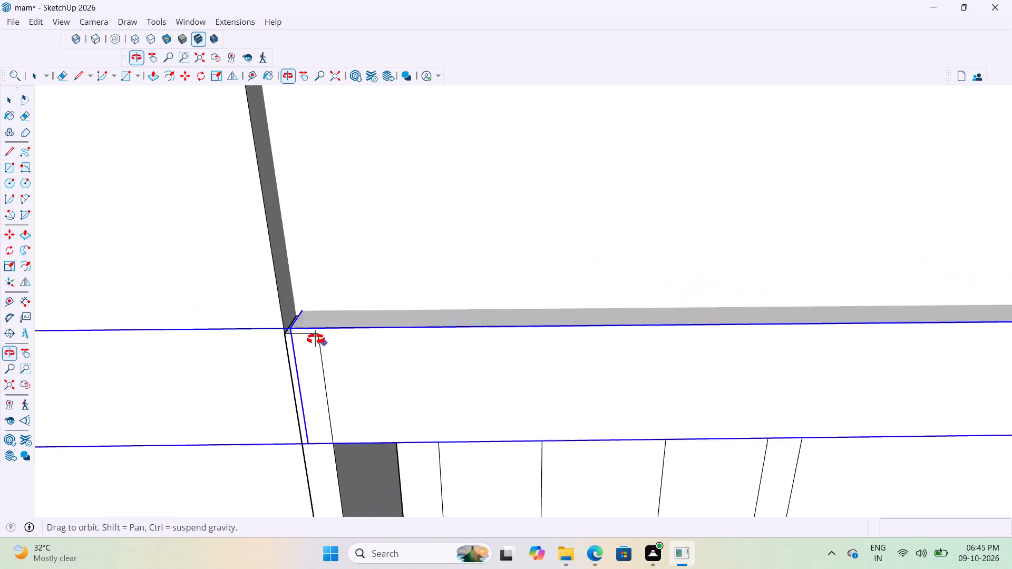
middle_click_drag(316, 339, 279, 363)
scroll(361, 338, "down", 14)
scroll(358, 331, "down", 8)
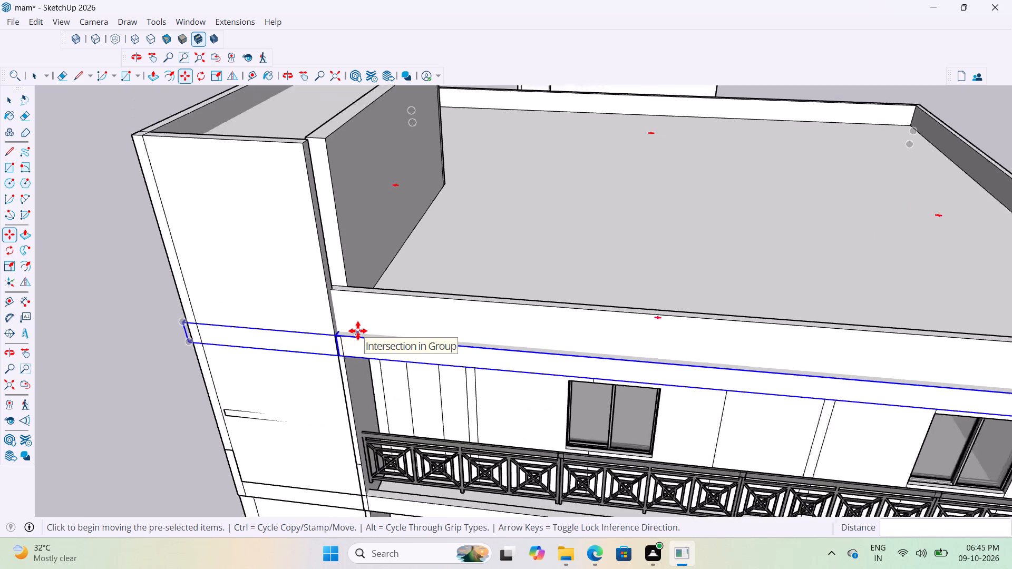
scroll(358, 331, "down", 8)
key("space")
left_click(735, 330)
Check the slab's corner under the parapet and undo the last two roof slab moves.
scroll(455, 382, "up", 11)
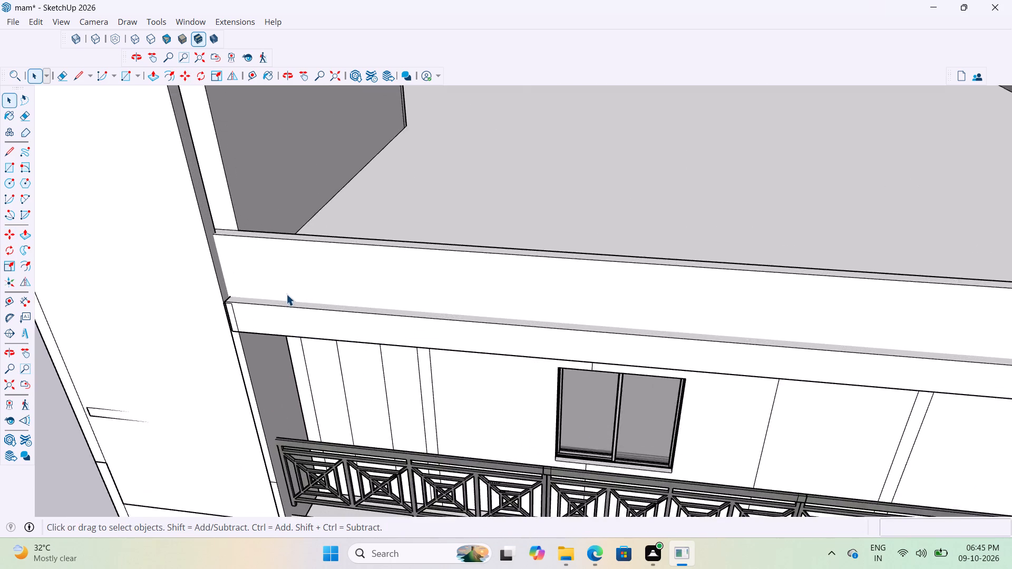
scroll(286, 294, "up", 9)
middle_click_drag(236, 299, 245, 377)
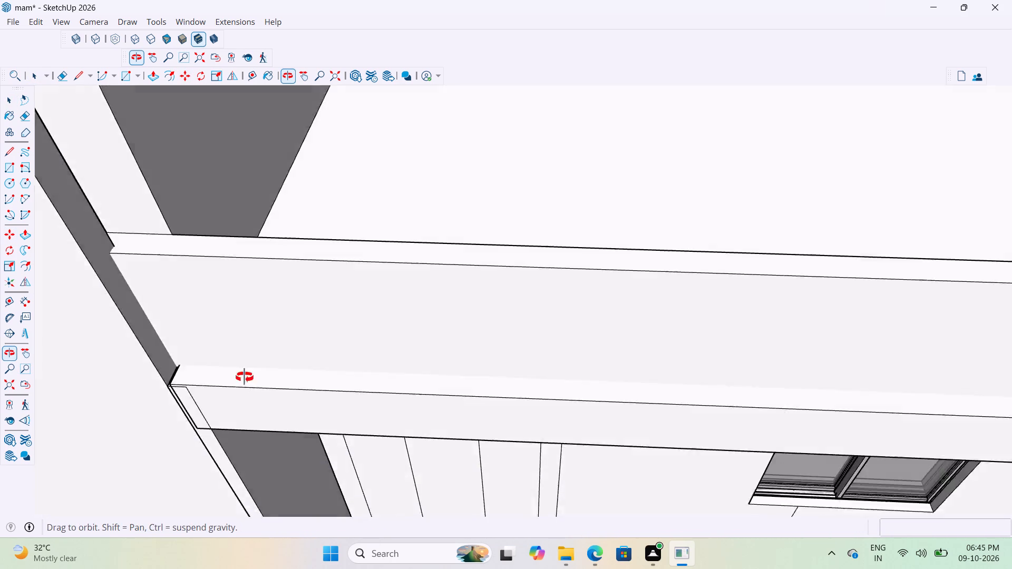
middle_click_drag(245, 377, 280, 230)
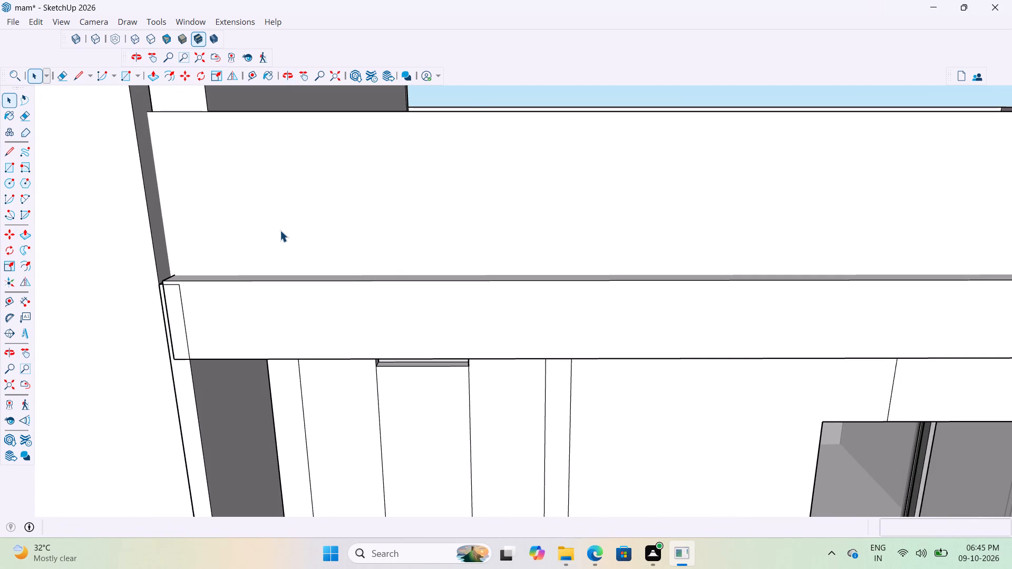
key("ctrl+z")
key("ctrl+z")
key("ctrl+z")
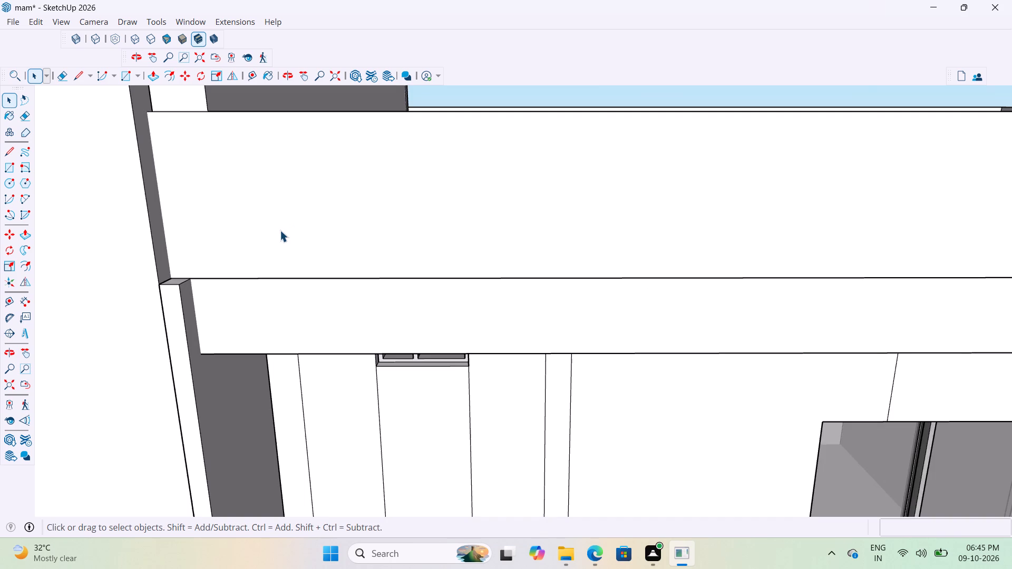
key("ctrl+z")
Examine the roof slab's end beneath the parapet on the window side and the door side of the stair tower.
scroll(280, 230, "down", 4)
scroll(287, 272, "down", 5)
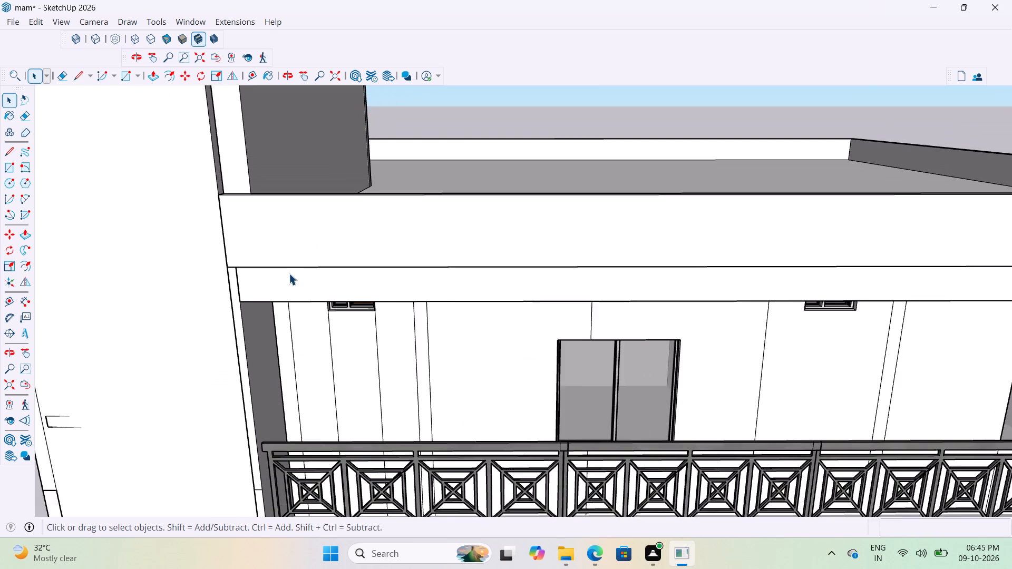
scroll(206, 282, "up", 19)
middle_click_drag(248, 329, 124, 286)
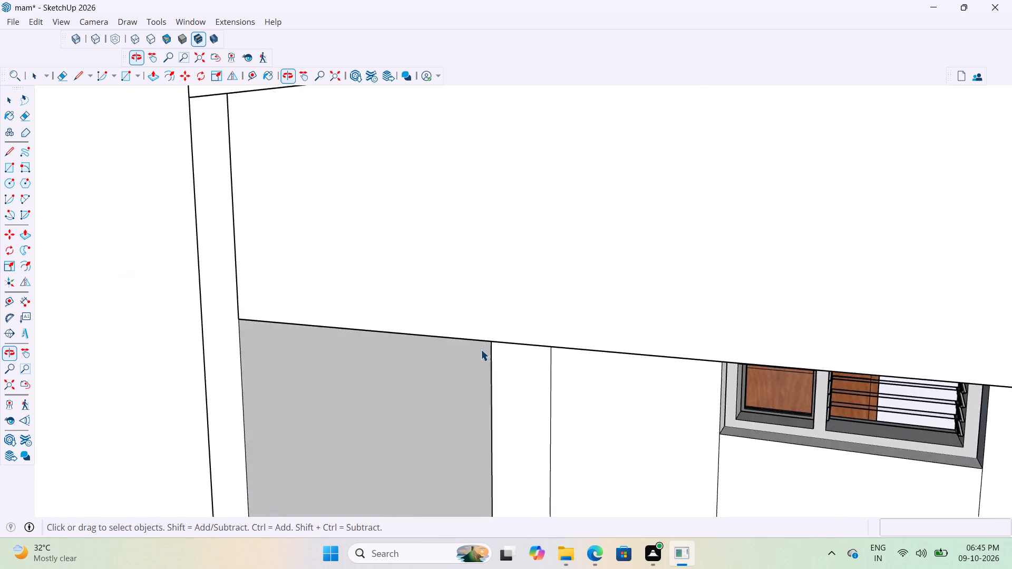
scroll(481, 349, "down", 20)
scroll(481, 349, "down", 7)
middle_click_drag(385, 354, 728, 389)
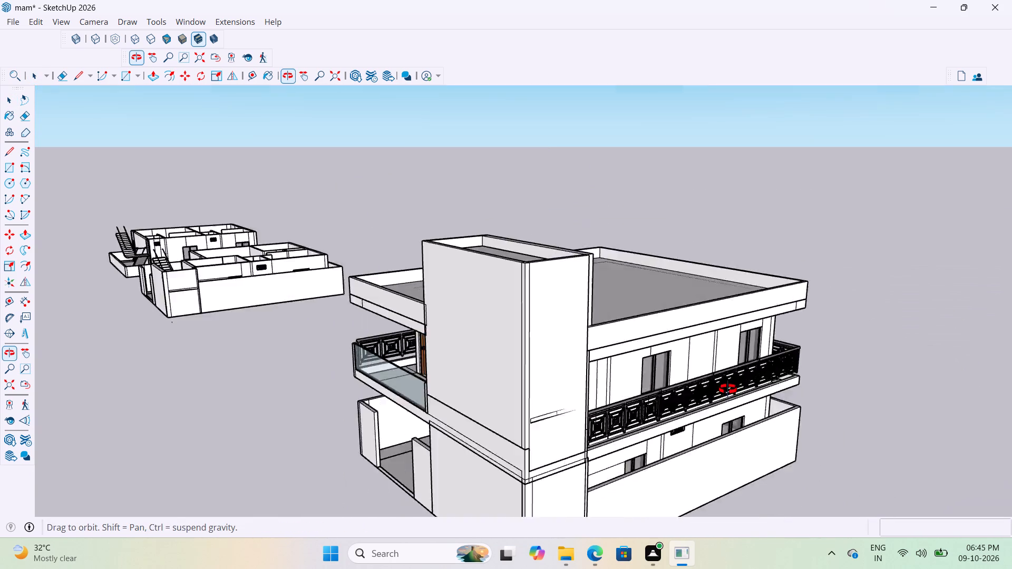
middle_click_drag(728, 389, 988, 387)
scroll(537, 349, "up", 20)
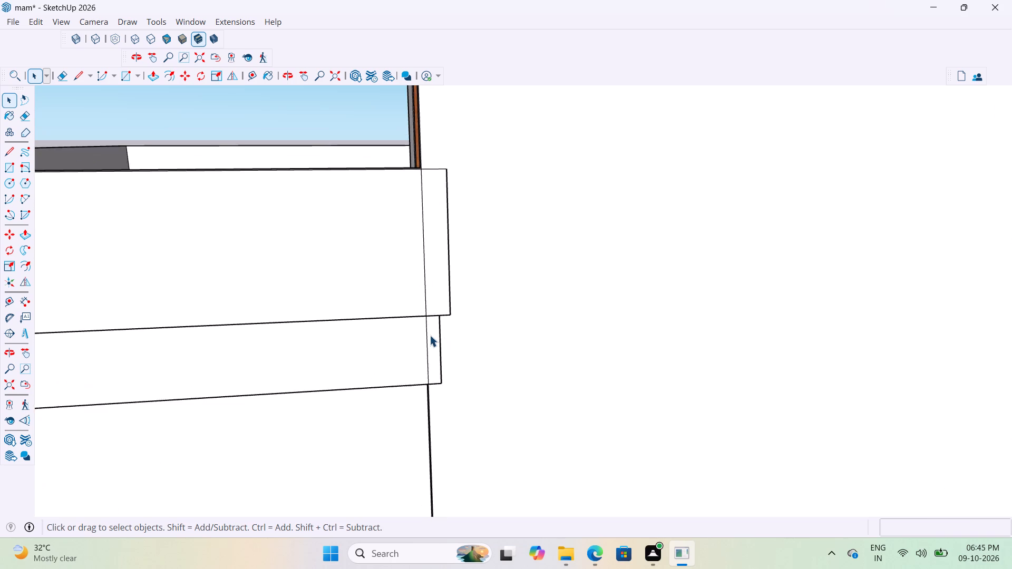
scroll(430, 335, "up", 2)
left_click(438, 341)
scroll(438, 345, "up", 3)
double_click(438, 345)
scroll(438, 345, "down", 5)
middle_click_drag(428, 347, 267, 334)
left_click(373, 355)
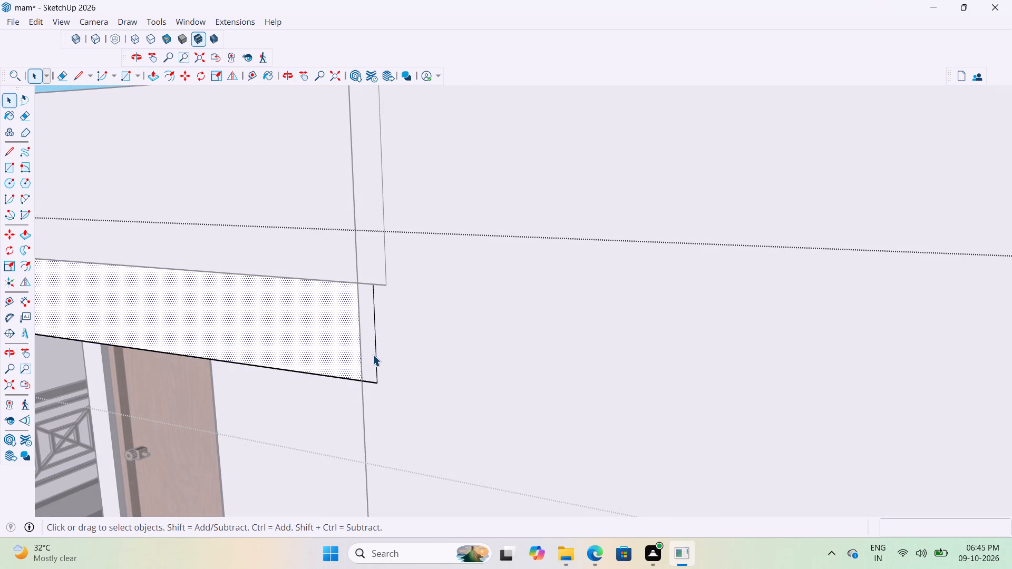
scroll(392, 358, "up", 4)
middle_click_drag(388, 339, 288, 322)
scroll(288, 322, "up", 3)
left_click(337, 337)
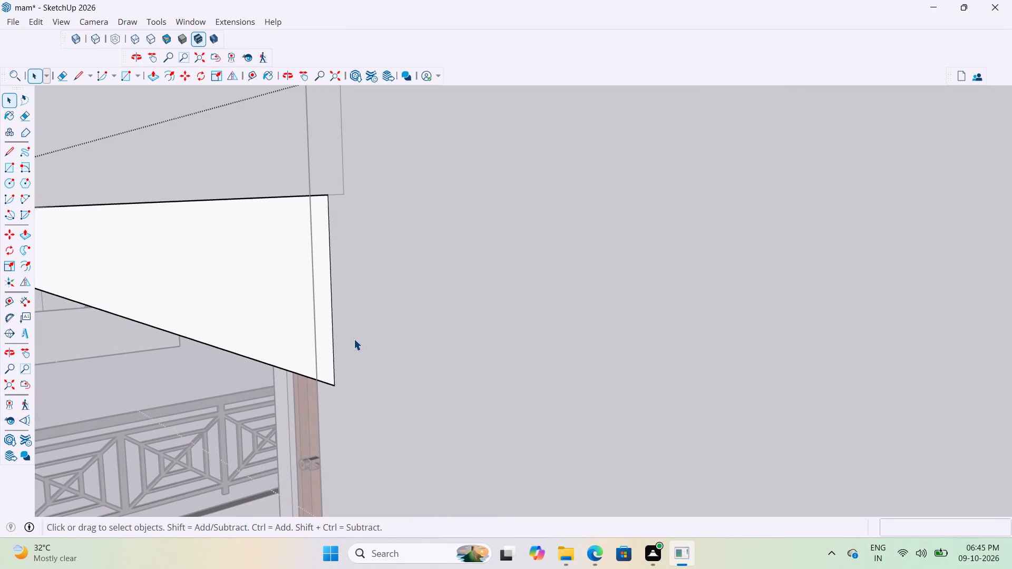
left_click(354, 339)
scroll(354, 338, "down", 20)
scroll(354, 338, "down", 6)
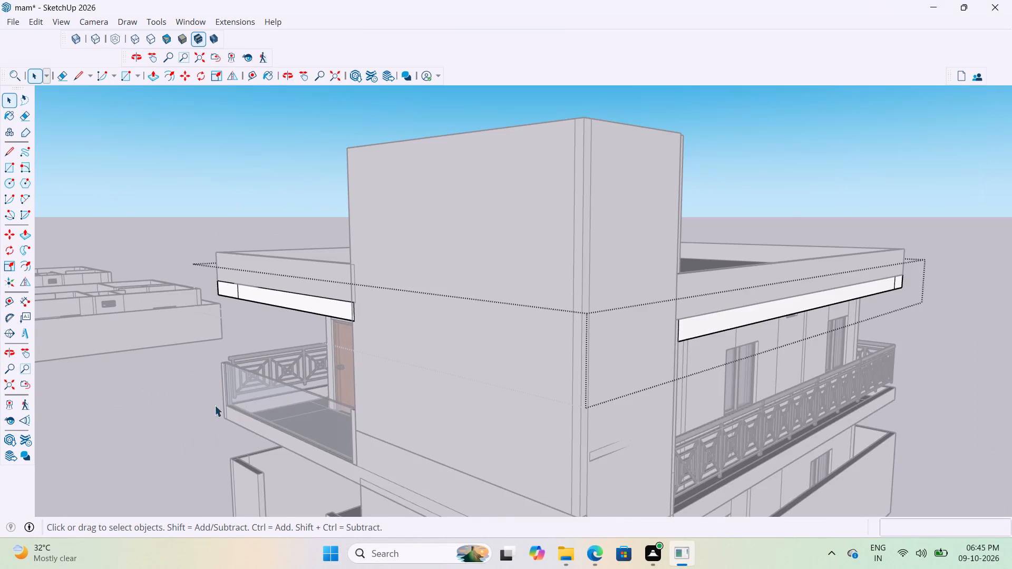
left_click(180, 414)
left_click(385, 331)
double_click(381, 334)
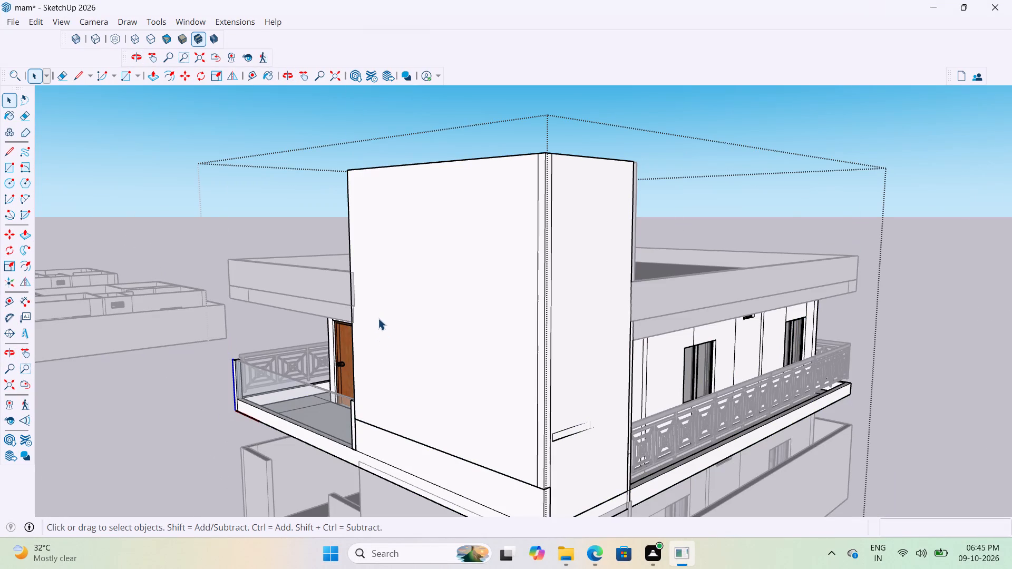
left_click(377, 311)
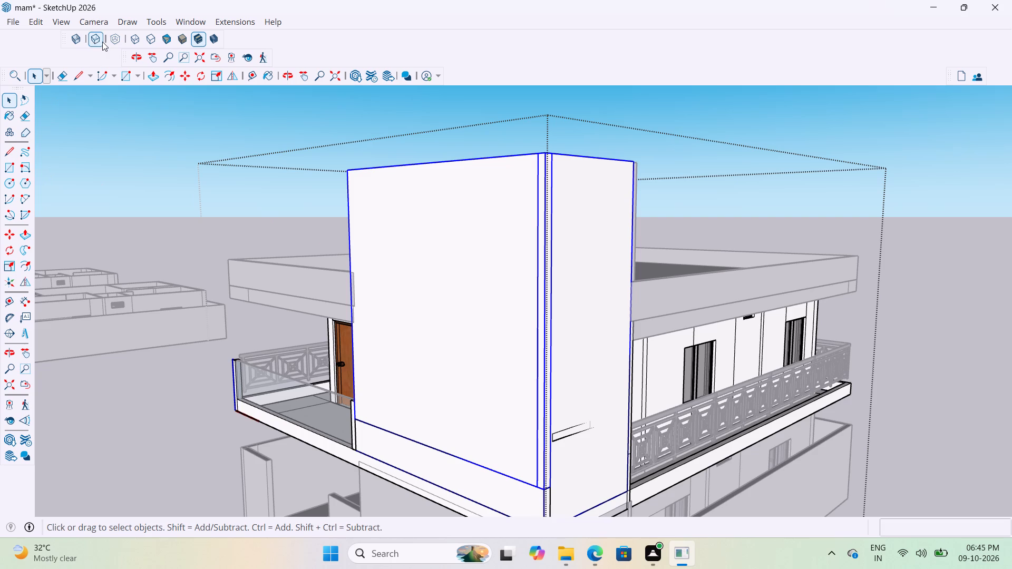
Show back edges and open the roof slab group to select its end face hidden at the stair tower wall.
left_click(101, 41)
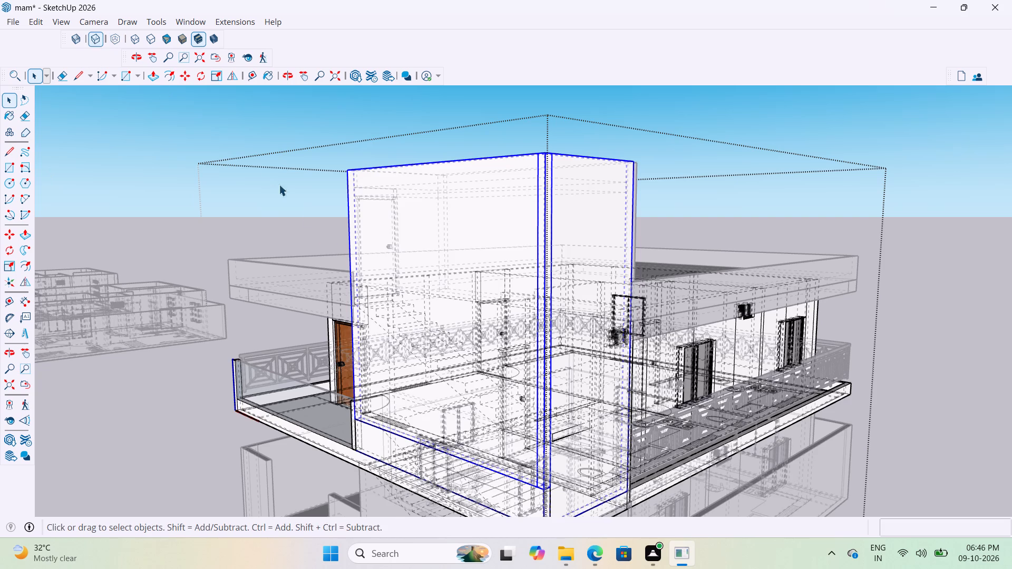
scroll(354, 277, "up", 10)
middle_click_drag(375, 309, 318, 298)
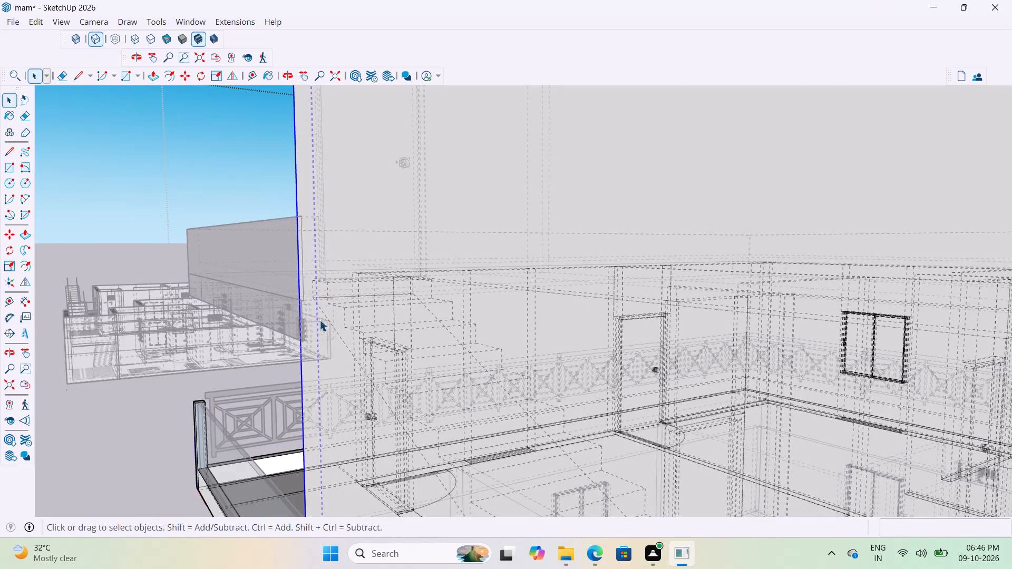
scroll(317, 317, "up", 2)
middle_click_drag(332, 313, 354, 308)
double_click(316, 328)
left_click(316, 328)
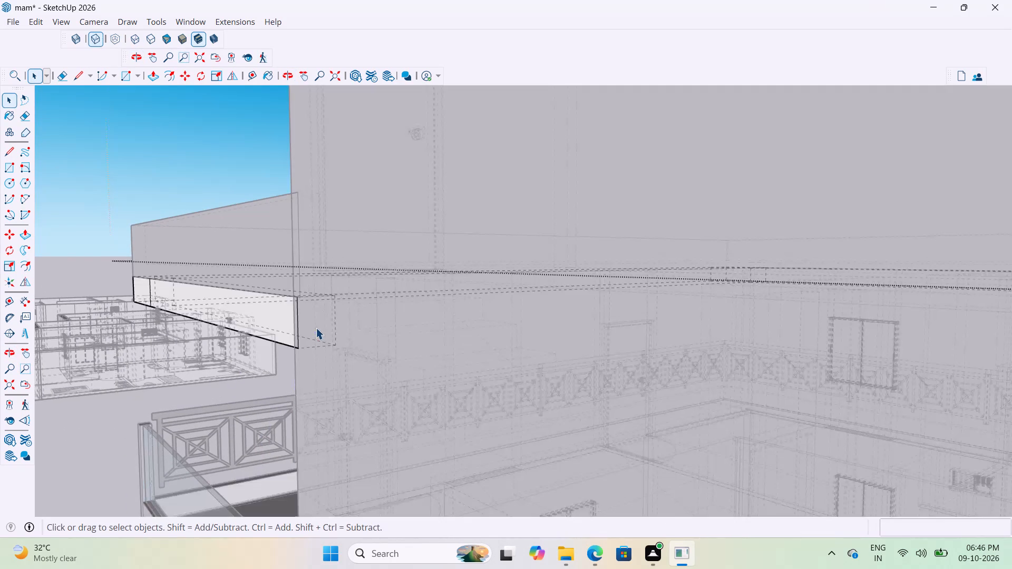
double_click(316, 328)
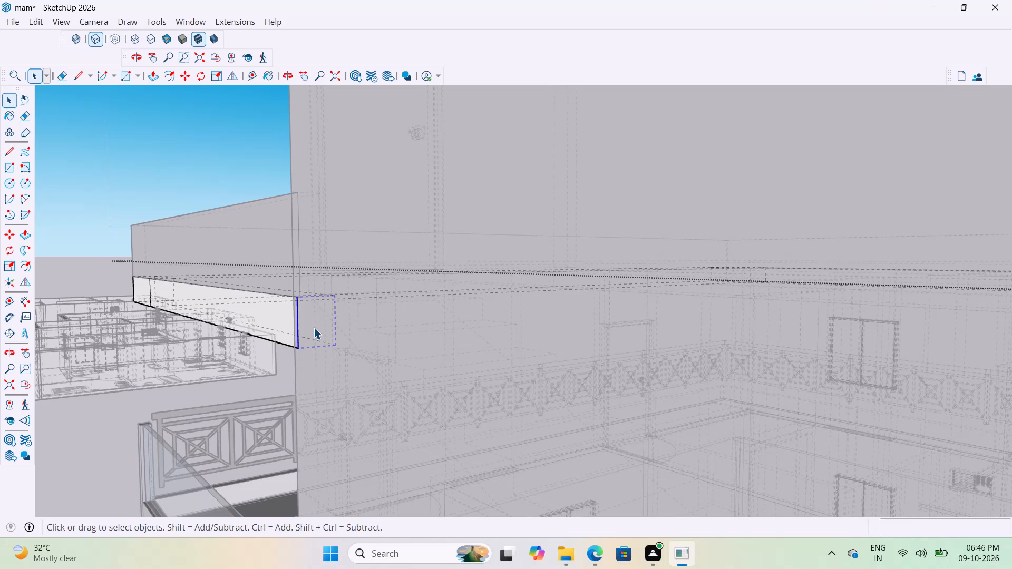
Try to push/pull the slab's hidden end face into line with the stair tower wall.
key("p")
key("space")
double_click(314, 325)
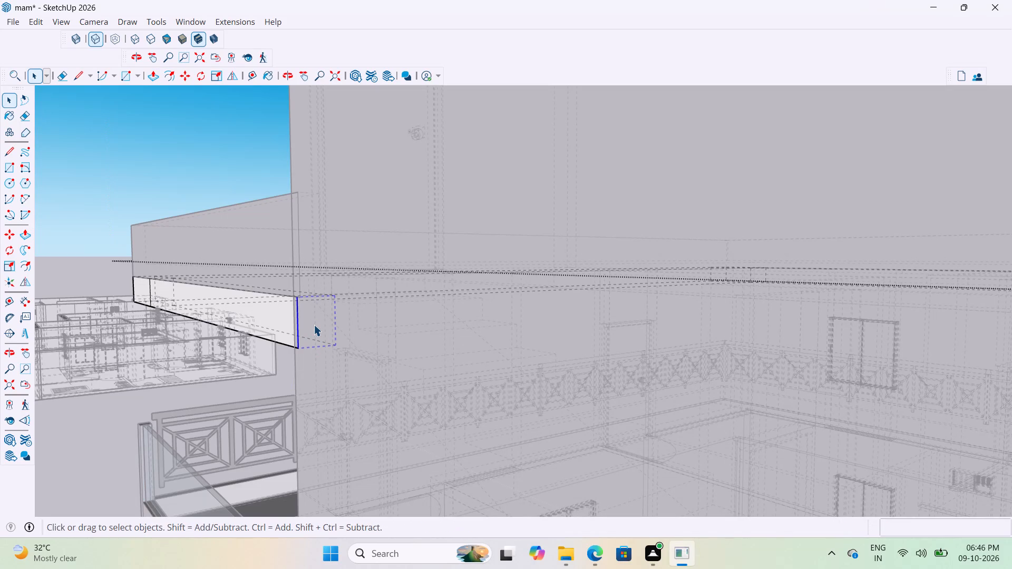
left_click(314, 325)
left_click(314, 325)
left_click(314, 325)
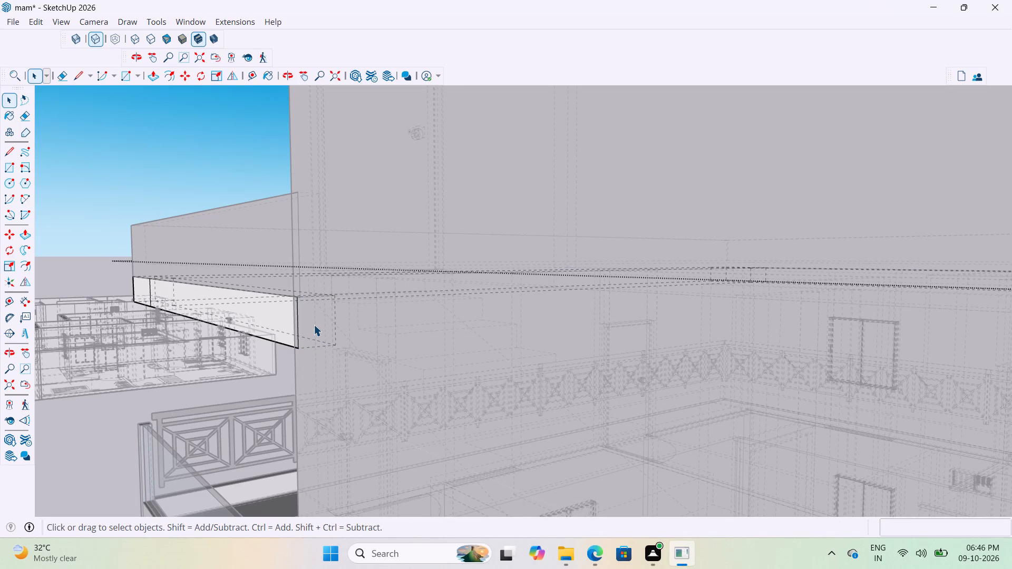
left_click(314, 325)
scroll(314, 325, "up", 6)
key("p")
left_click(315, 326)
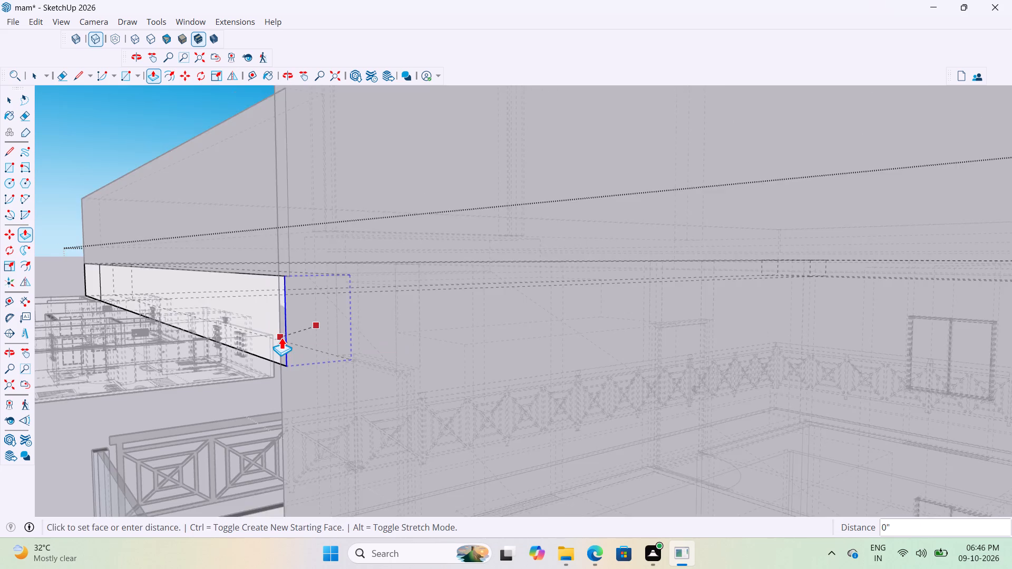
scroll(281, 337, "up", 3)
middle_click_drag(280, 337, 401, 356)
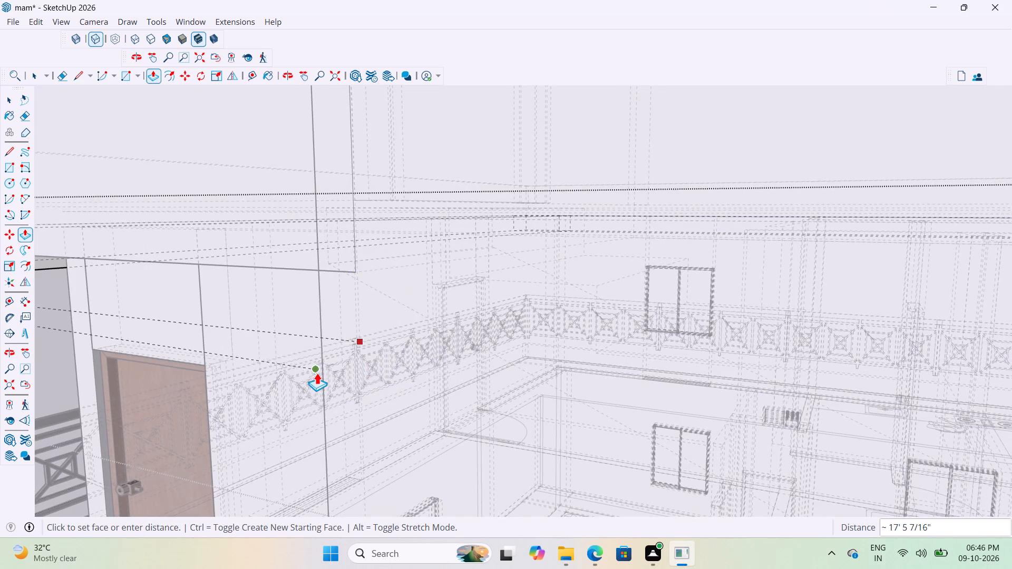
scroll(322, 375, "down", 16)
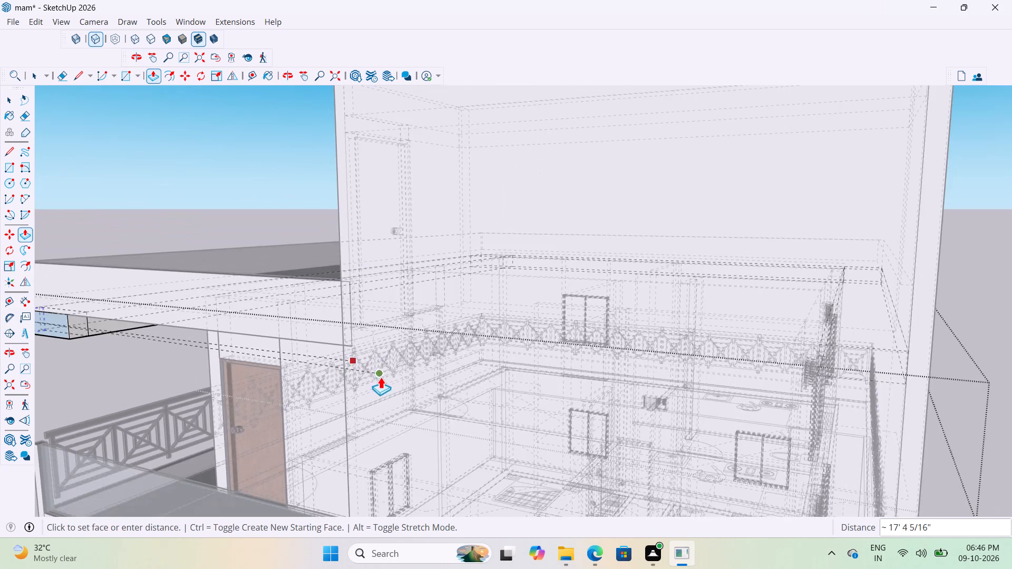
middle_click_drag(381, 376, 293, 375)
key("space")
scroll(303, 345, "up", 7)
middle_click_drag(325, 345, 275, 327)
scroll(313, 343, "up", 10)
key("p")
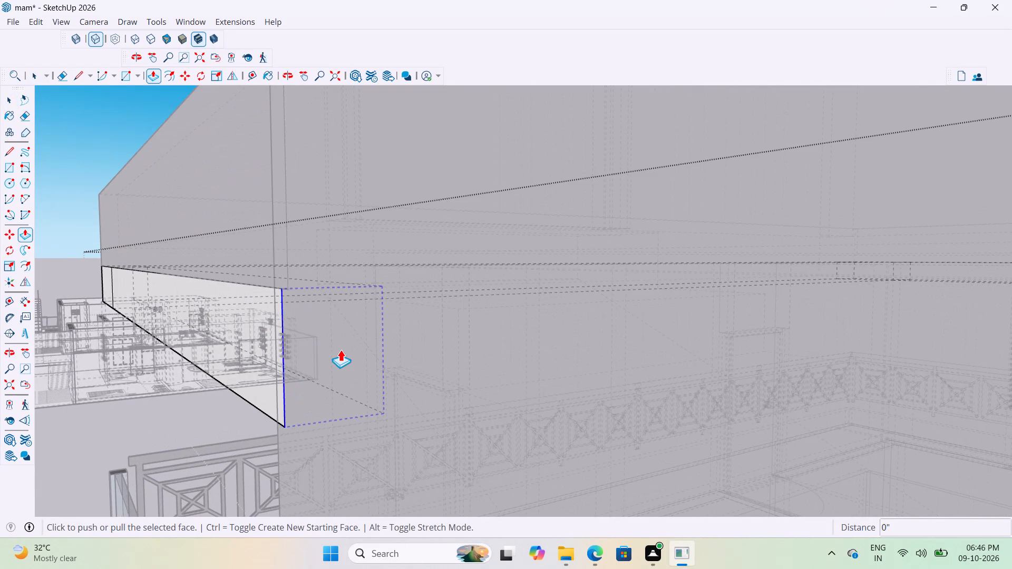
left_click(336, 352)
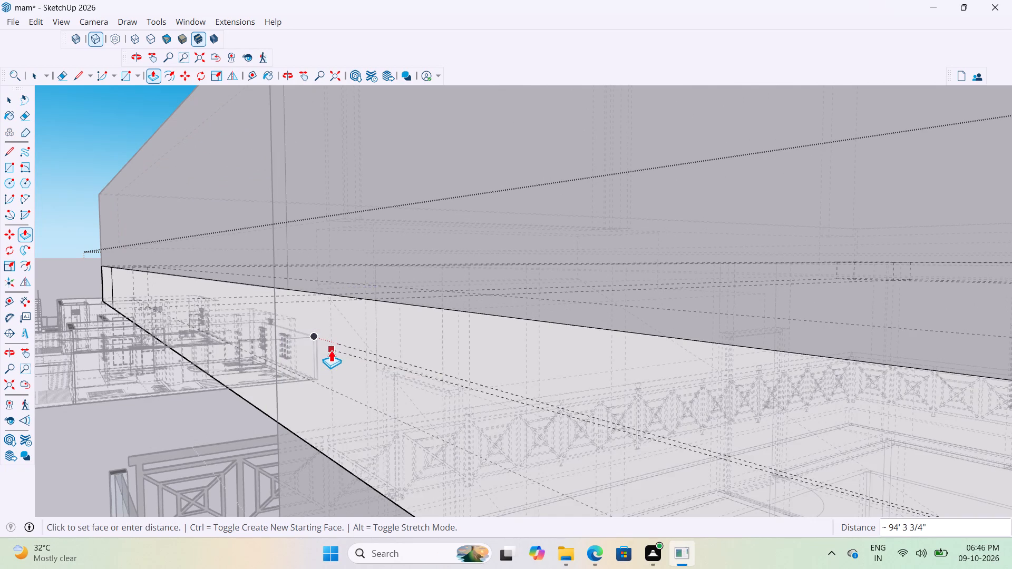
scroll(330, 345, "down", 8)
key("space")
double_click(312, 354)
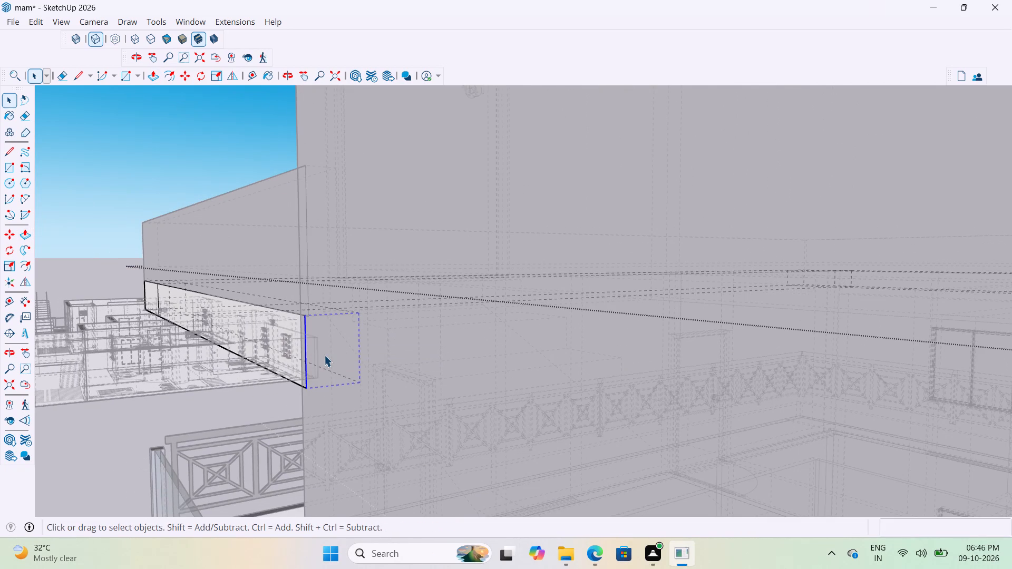
Push the roof slab's end face in about 2" to the stair tower wall's edge and close the slab group.
scroll(324, 355, "up", 3)
double_click(324, 355)
triple_click(324, 355)
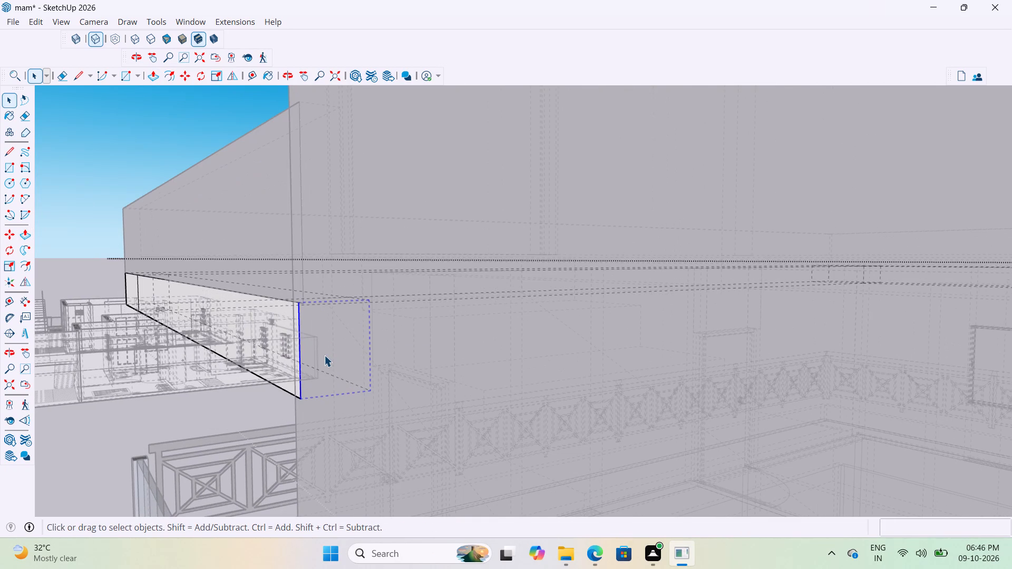
double_click(324, 355)
key("p")
left_click(333, 361)
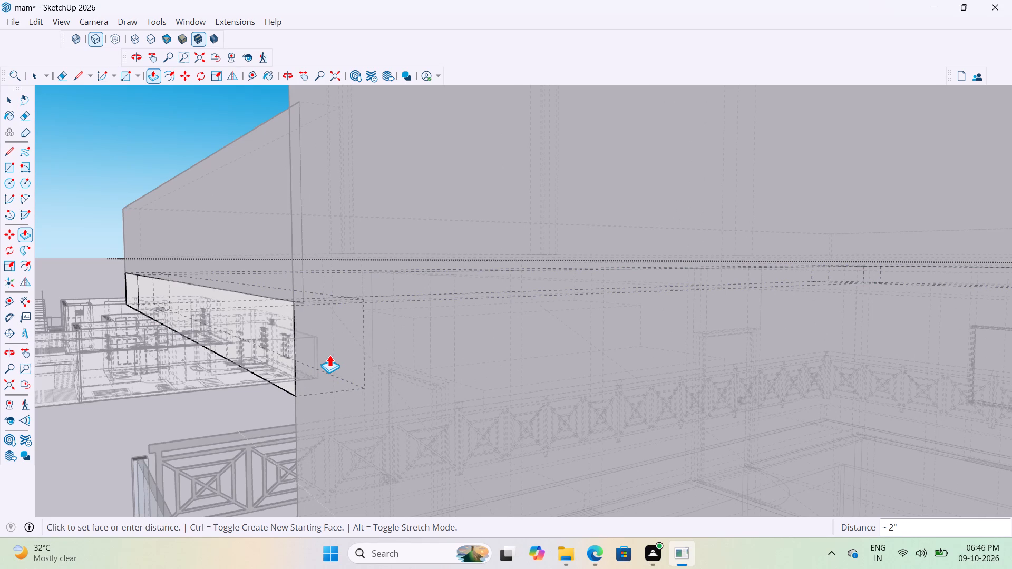
left_click(329, 355)
scroll(361, 335, "down", 13)
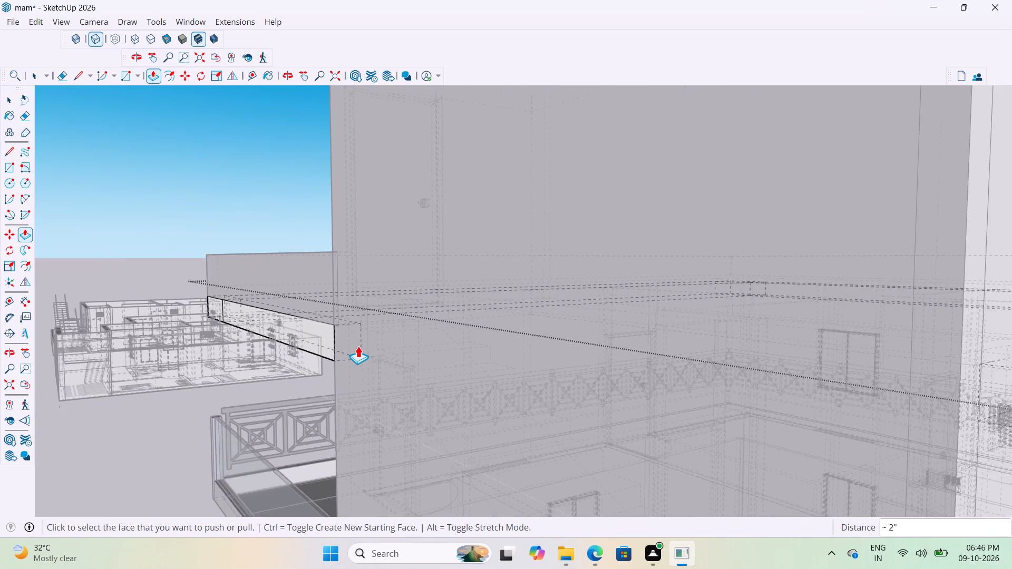
scroll(358, 346, "down", 18)
key("space")
left_click(224, 429)
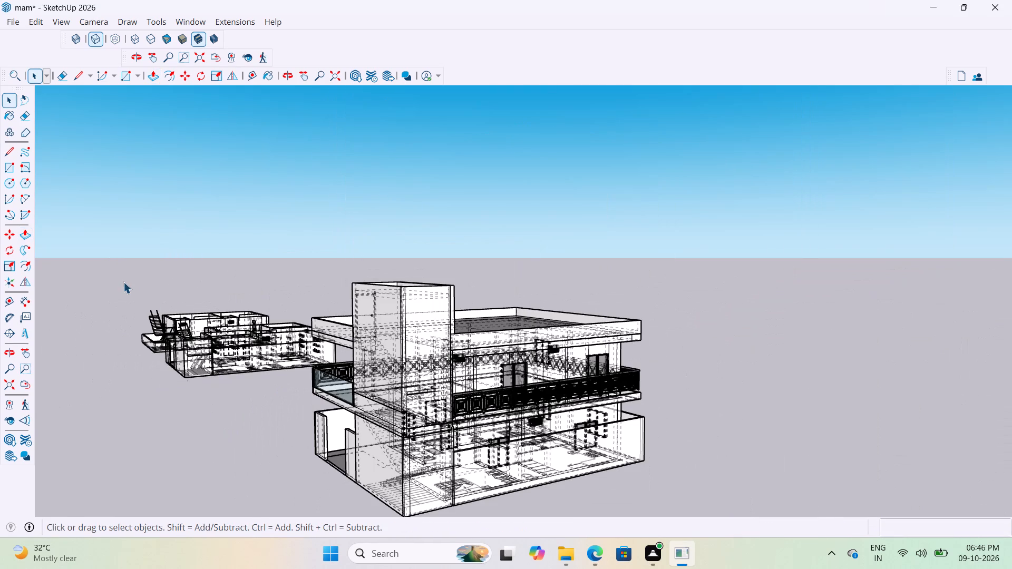
Turn off the display of back edges.
left_click(94, 41)
left_click(243, 211)
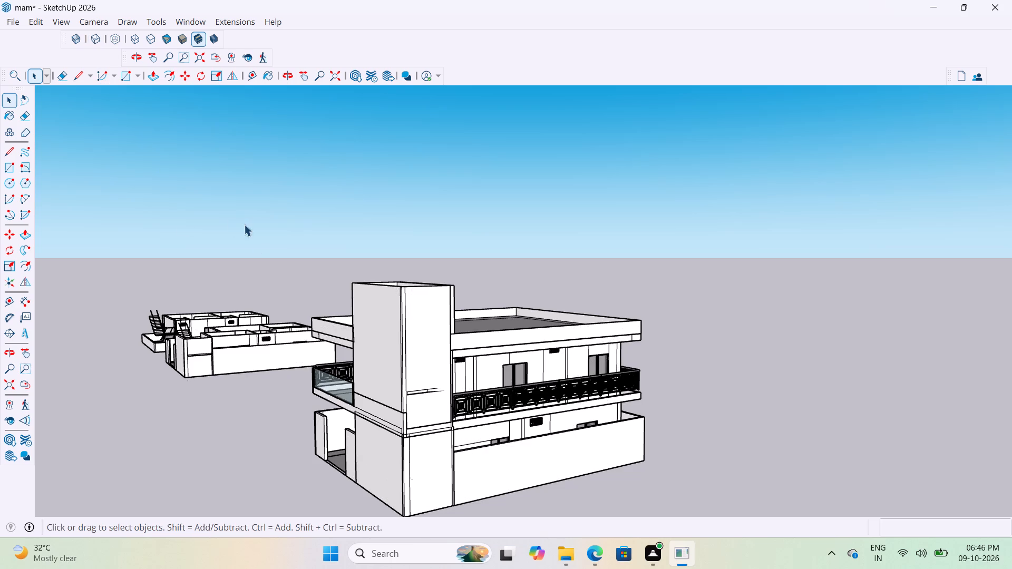
Inspect the roof slab's ends beneath the parapet on the door side and the window side of the stair tower.
scroll(339, 356, "up", 9)
middle_click_drag(377, 339, 566, 370)
scroll(542, 367, "down", 1)
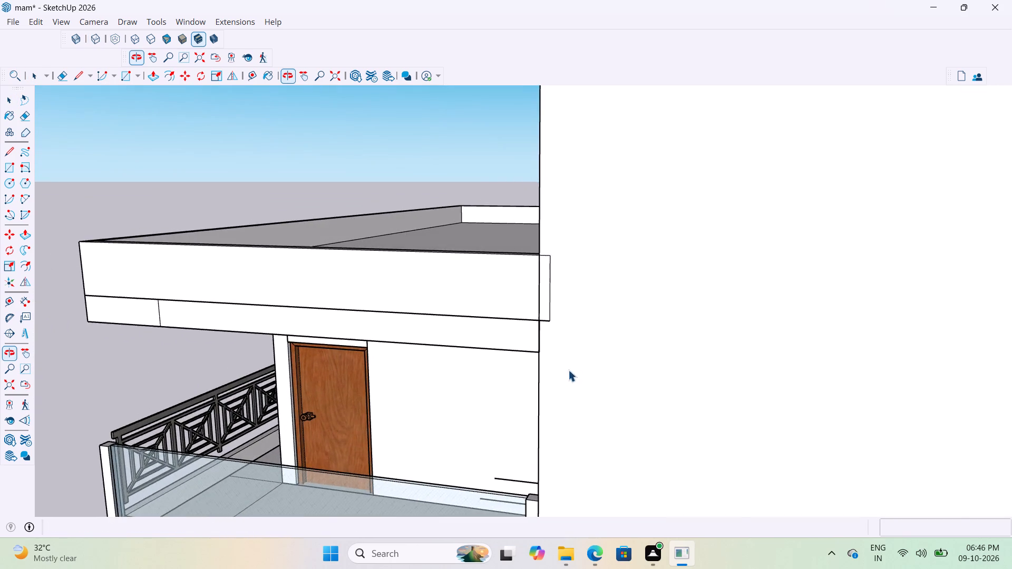
scroll(582, 362, "down", 9)
middle_click_drag(444, 339, 552, 300)
scroll(492, 297, "up", 7)
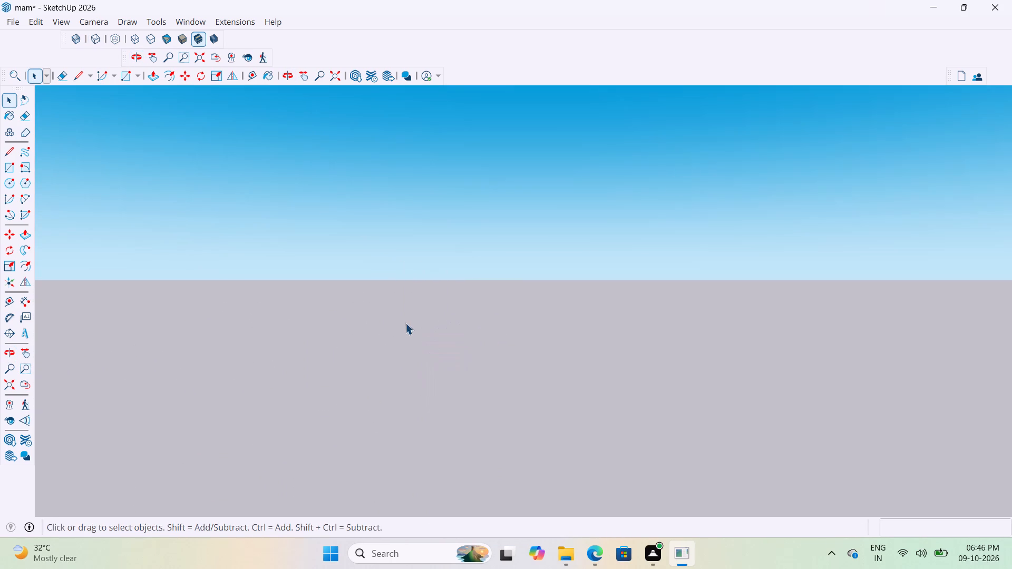
scroll(405, 323, "up", 4)
scroll(352, 325, "down", 10)
scroll(313, 377, "up", 12)
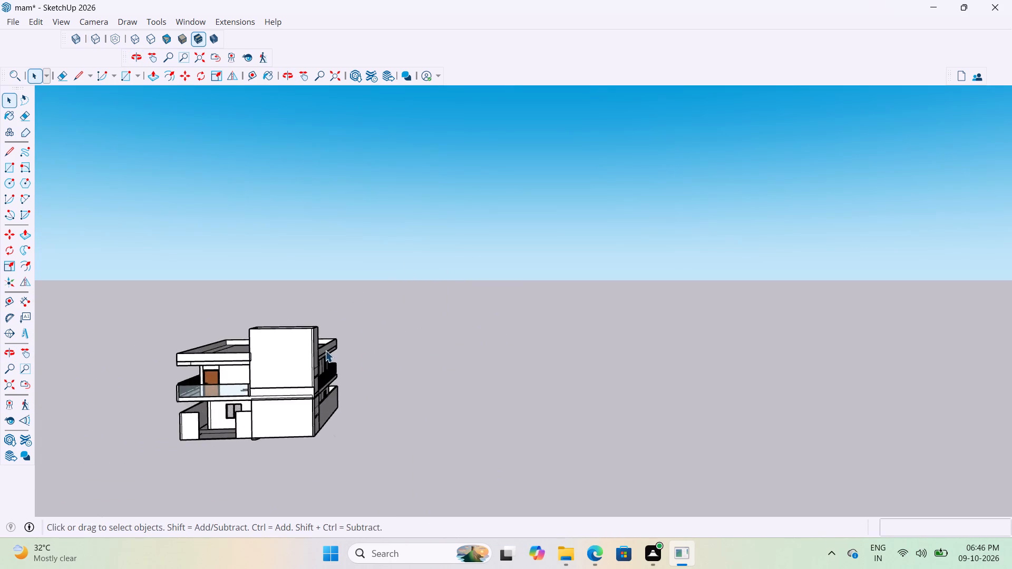
scroll(325, 350, "up", 11)
middle_click_drag(328, 367, 178, 359)
scroll(197, 372, "up", 7)
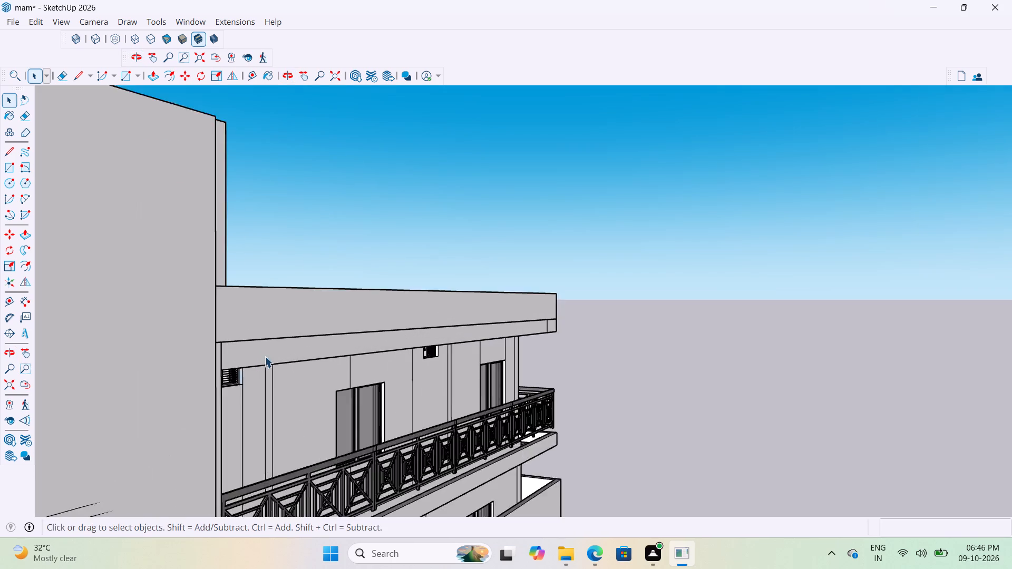
scroll(261, 358, "up", 6)
middle_click_drag(244, 360, 0, 416)
scroll(229, 404, "down", 9)
scroll(606, 379, "up", 4)
middle_click_drag(576, 358, 270, 395)
scroll(402, 436, "down", 10)
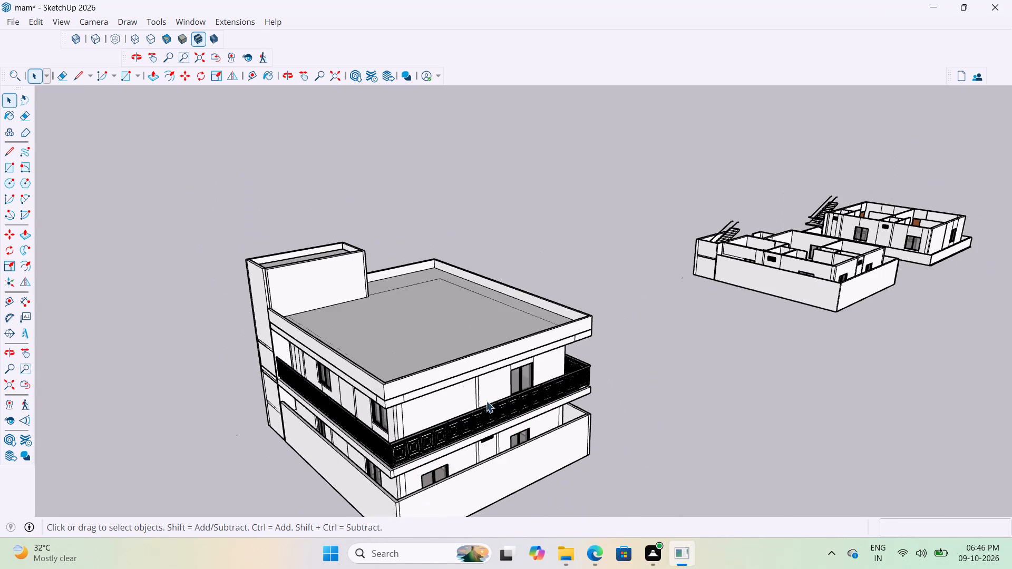
Review the whole building from all sides, ending at the glass-railed balcony beside the stair tower.
middle_click_drag(480, 395, 323, 407)
scroll(333, 315, "up", 3)
scroll(472, 440, "down", 8)
scroll(479, 395, "up", 1)
middle_click_drag(472, 390, 346, 342)
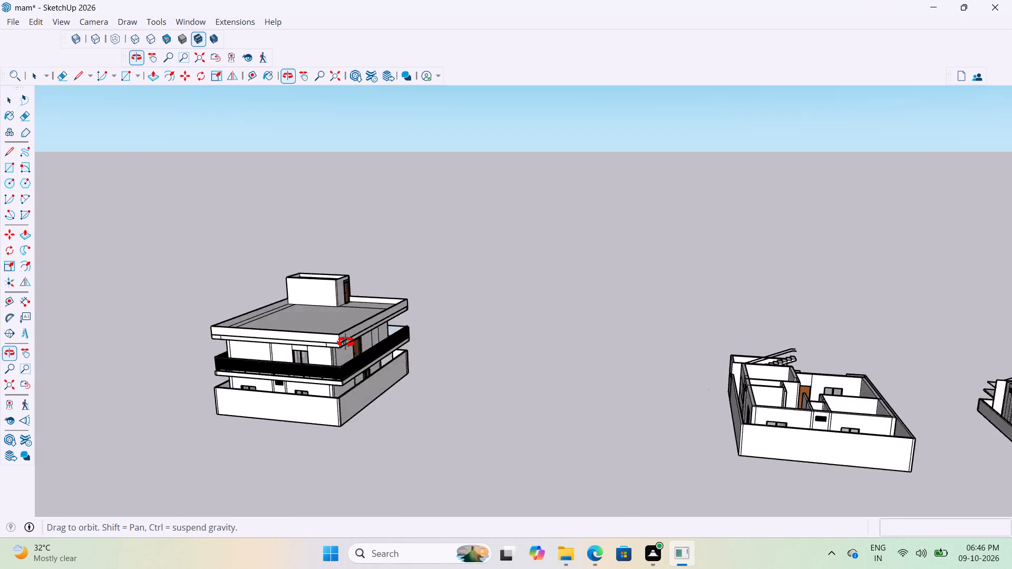
middle_click_drag(346, 342, 148, 351)
scroll(359, 309, "up", 4)
middle_click_drag(367, 295, 1011, 309)
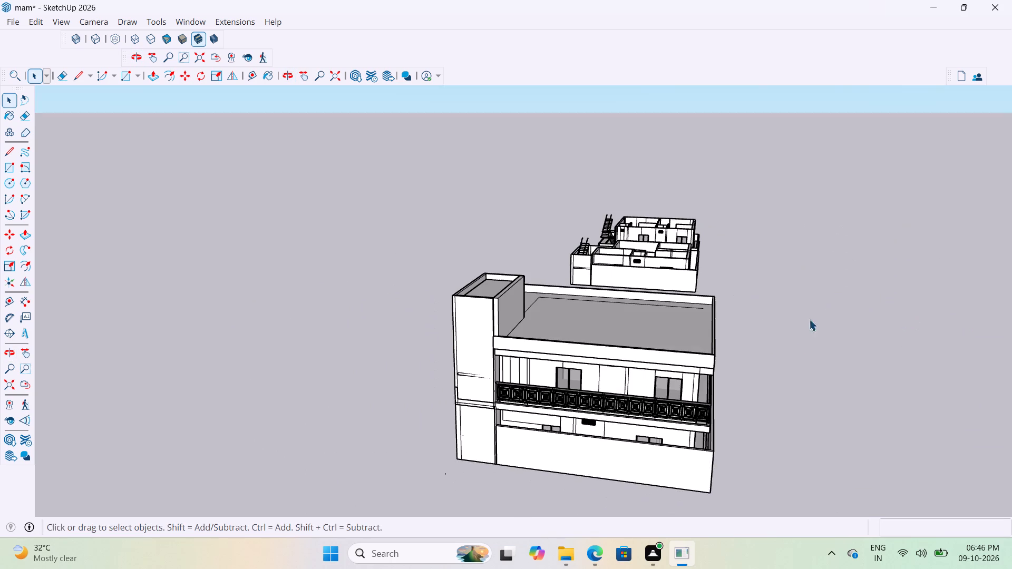
middle_click_drag(424, 323, 631, 380)
scroll(544, 347, "down", 9)
middle_click_drag(636, 367, 709, 367)
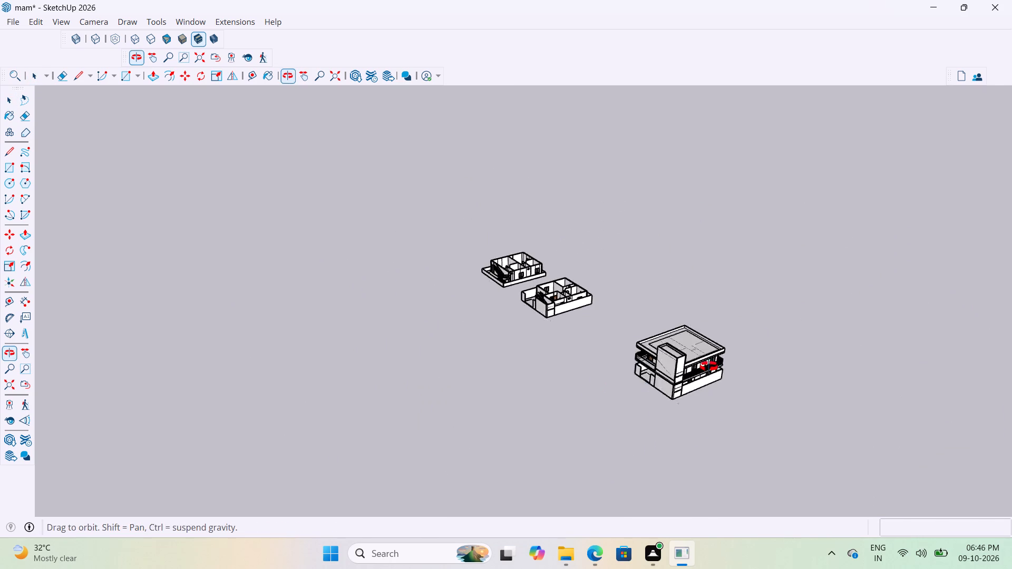
middle_click_drag(709, 367, 764, 400)
scroll(725, 372, "up", 20)
scroll(725, 372, "up", 1)
middle_click_drag(519, 401, 541, 389)
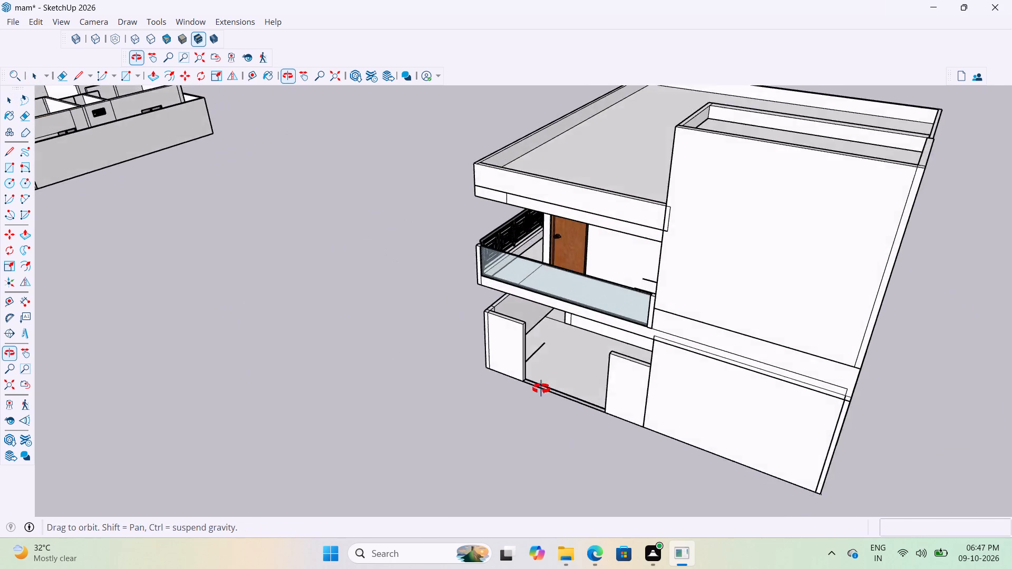
Review the building's exterior on the side with the glass-railed balcony and stair tower, from above and at eye level.
middle_click_drag(541, 389, 556, 392)
scroll(422, 400, "down", 10)
scroll(557, 368, "up", 12)
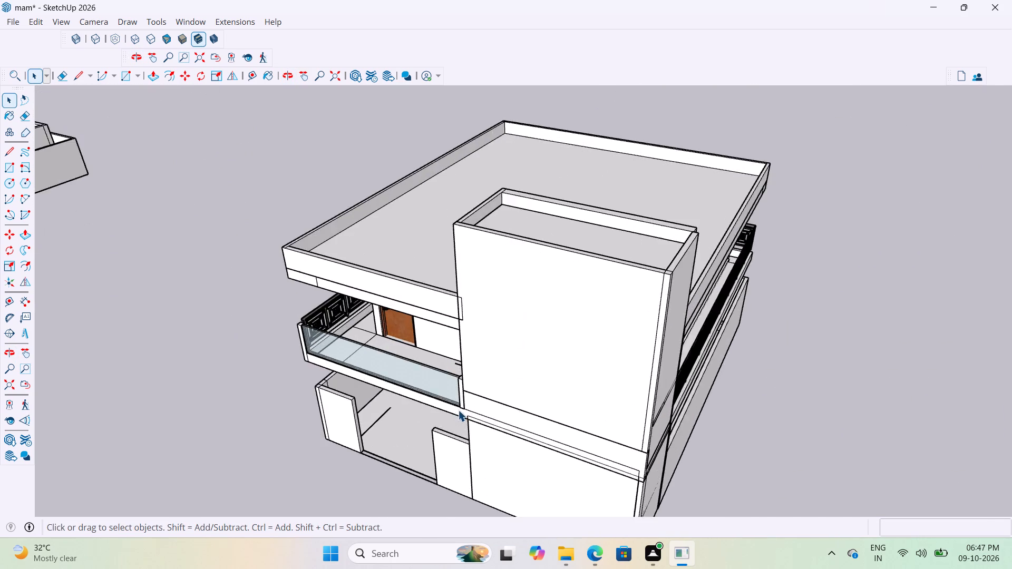
scroll(458, 410, "up", 3)
scroll(373, 449, "down", 11)
middle_click_drag(395, 414, 488, 380)
scroll(628, 398, "up", 1)
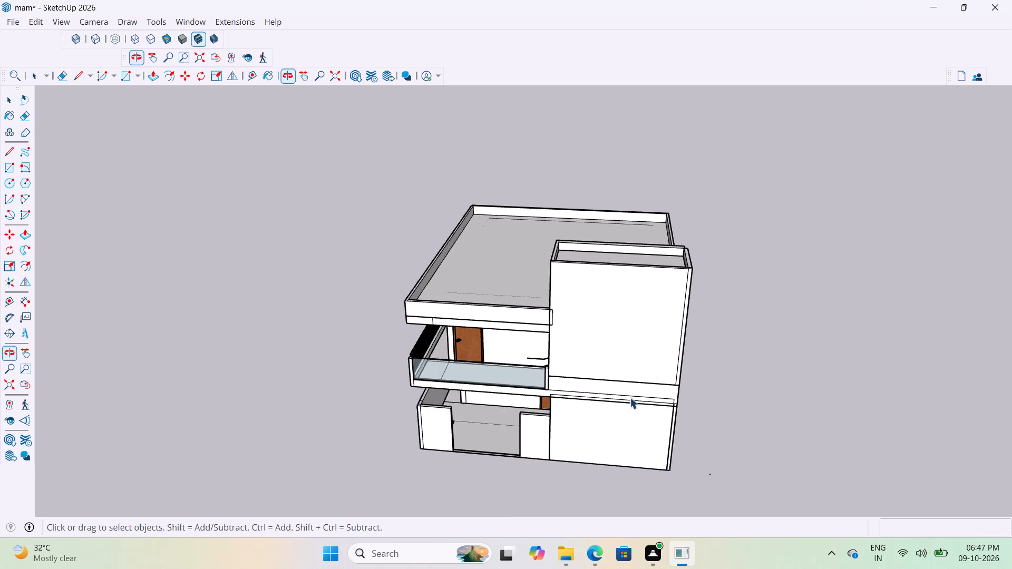
scroll(630, 397, "up", 4)
scroll(307, 405, "down", 8)
middle_click_drag(357, 361, 513, 303)
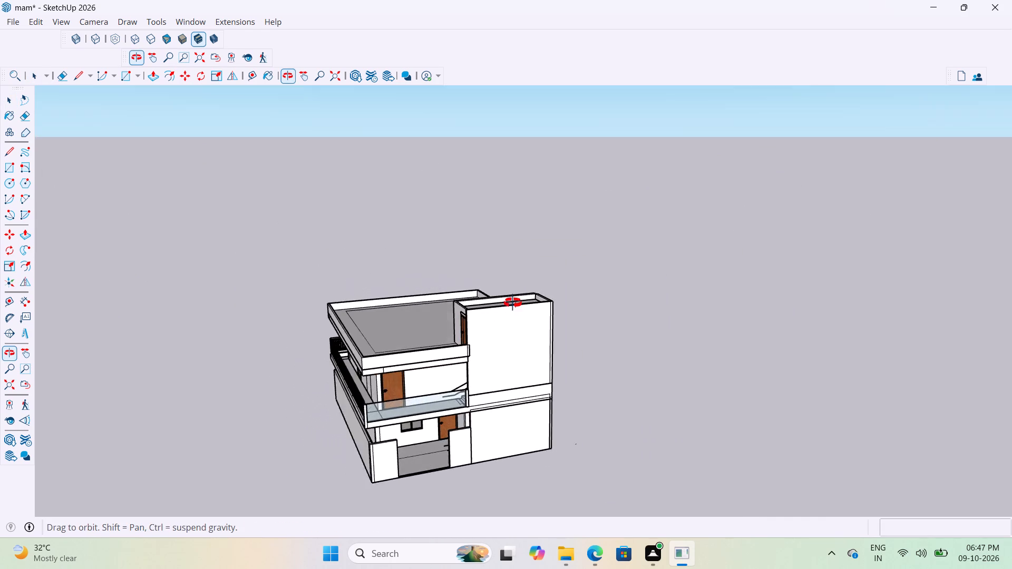
middle_click_drag(513, 303, 519, 300)
Inspect the glass-railed balcony, the underside of its slab, and the entrance door and window beneath it.
scroll(421, 415, "up", 11)
middle_click_drag(387, 401, 414, 334)
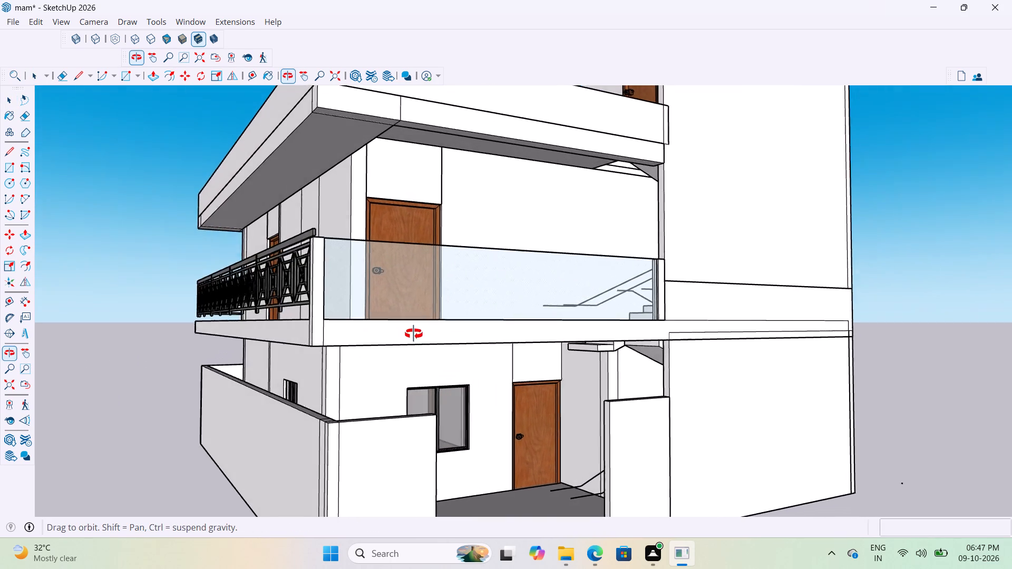
middle_click_drag(414, 334, 441, 326)
scroll(441, 326, "up", 1)
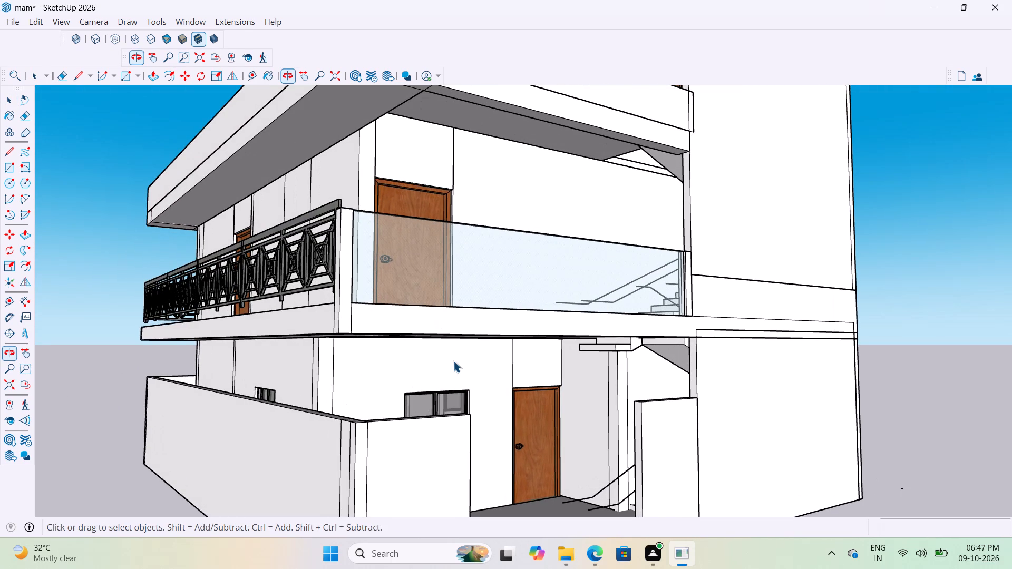
scroll(434, 375, "up", 2)
middle_click_drag(415, 340, 406, 324)
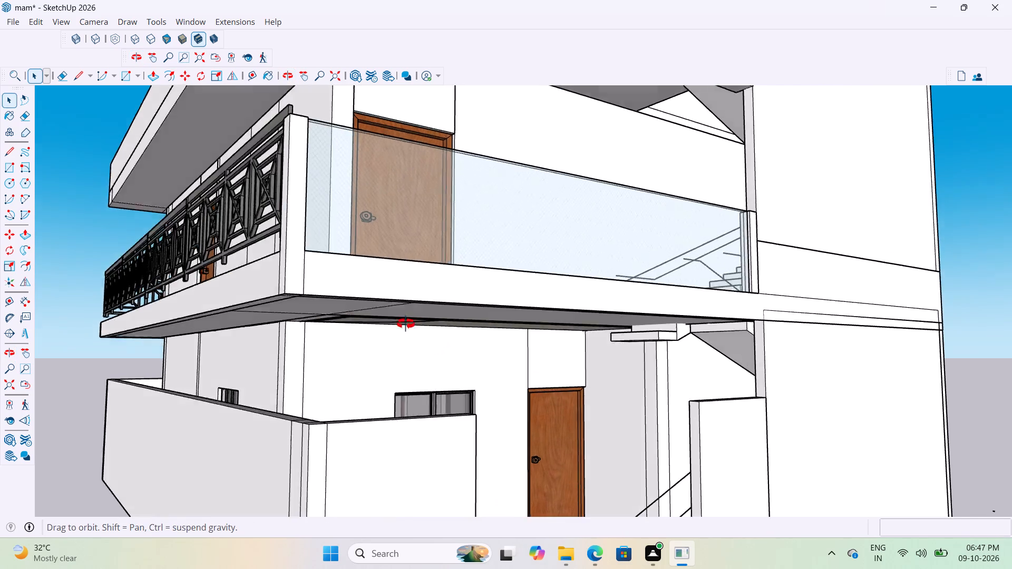
middle_click_drag(406, 324, 392, 330)
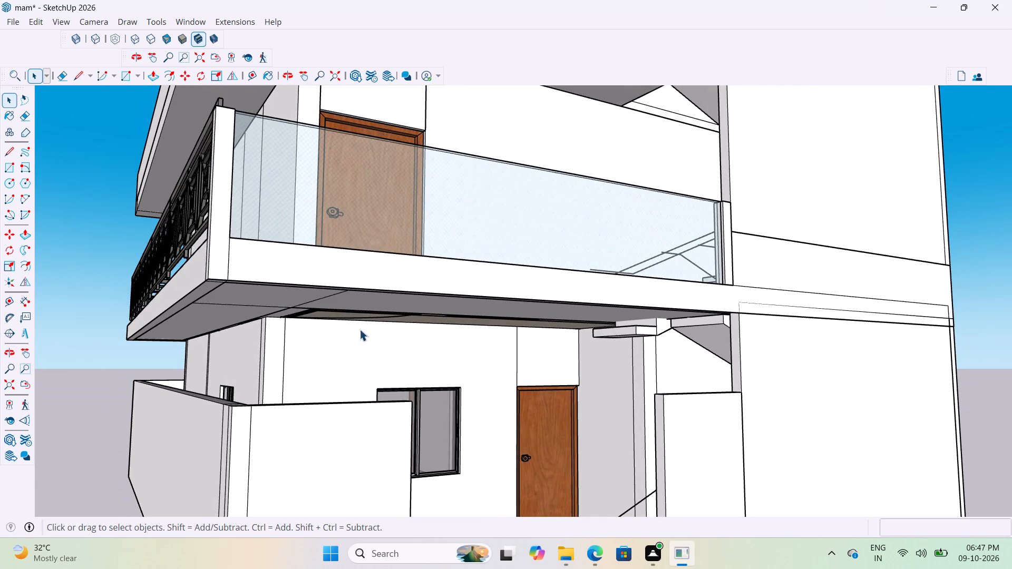
middle_click_drag(273, 332, 190, 346)
scroll(208, 326, "down", 5)
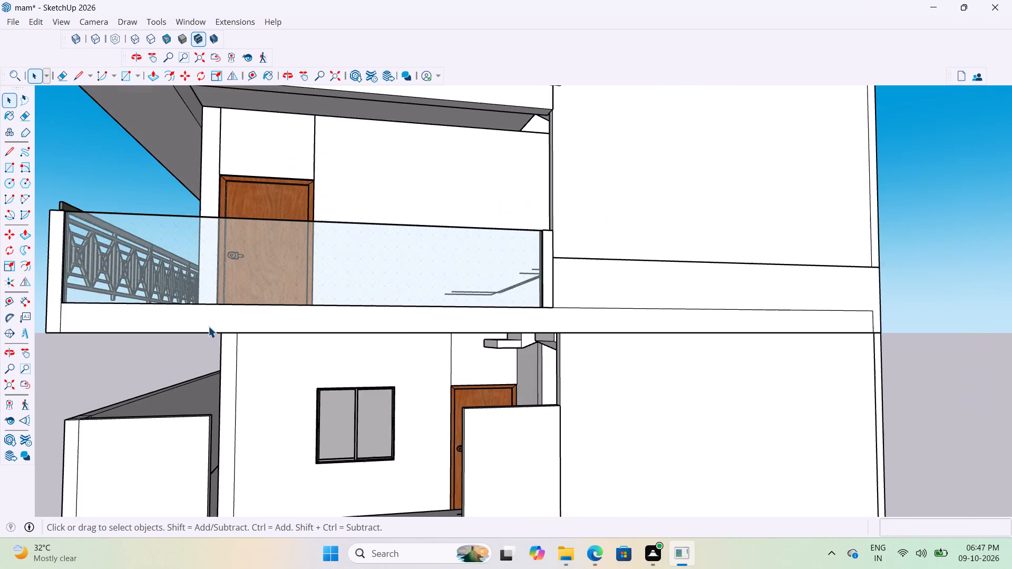
scroll(208, 326, "down", 8)
middle_click_drag(287, 386, 271, 424)
Inside the first-floor group, raise the ground-floor staircase vertically so its bottom steps no longer project below the ground slab, and close the group.
middle_click_drag(336, 432, 330, 334)
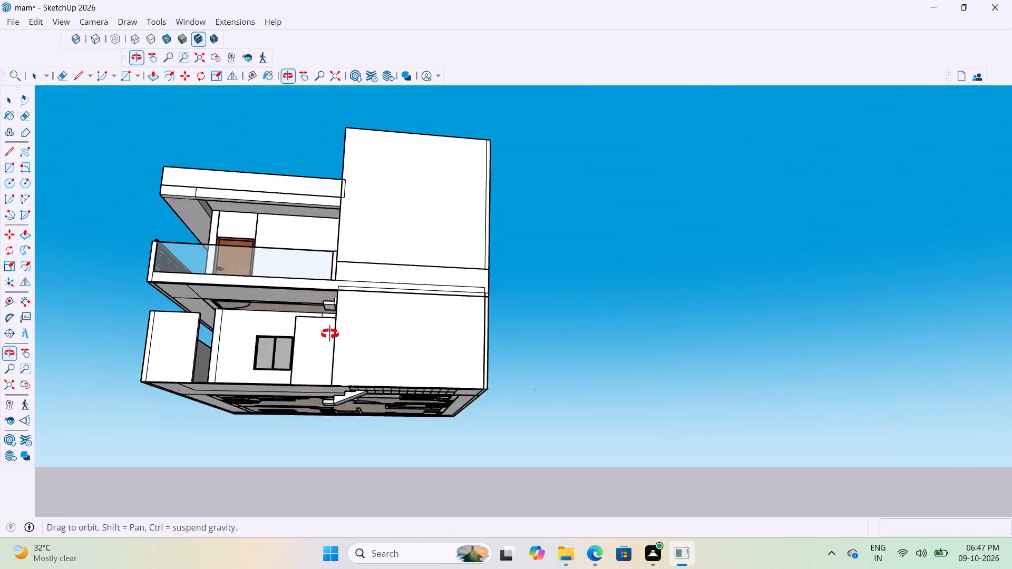
middle_click_drag(330, 334, 348, 300)
scroll(356, 389, "up", 6)
middle_click_drag(341, 355, 369, 367)
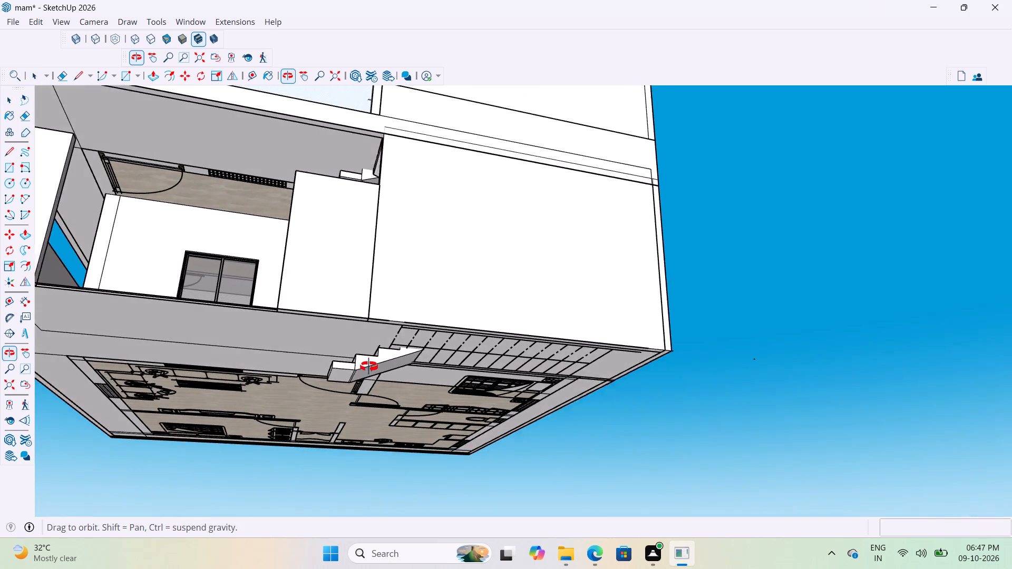
middle_click_drag(369, 367, 378, 369)
left_click(373, 374)
scroll(373, 374, "up", 5)
double_click(373, 374)
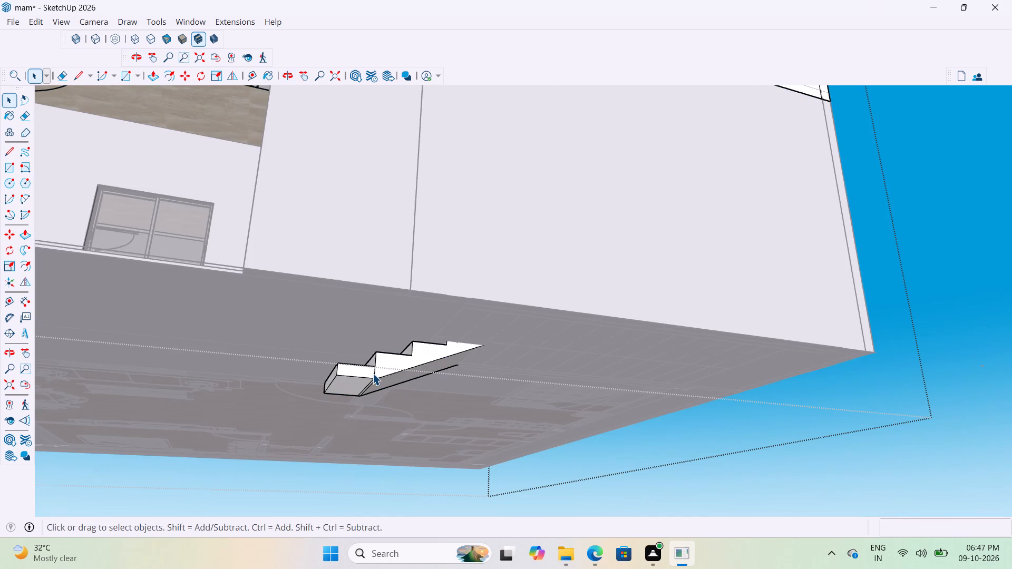
left_click(373, 374)
key("m")
left_click(334, 378)
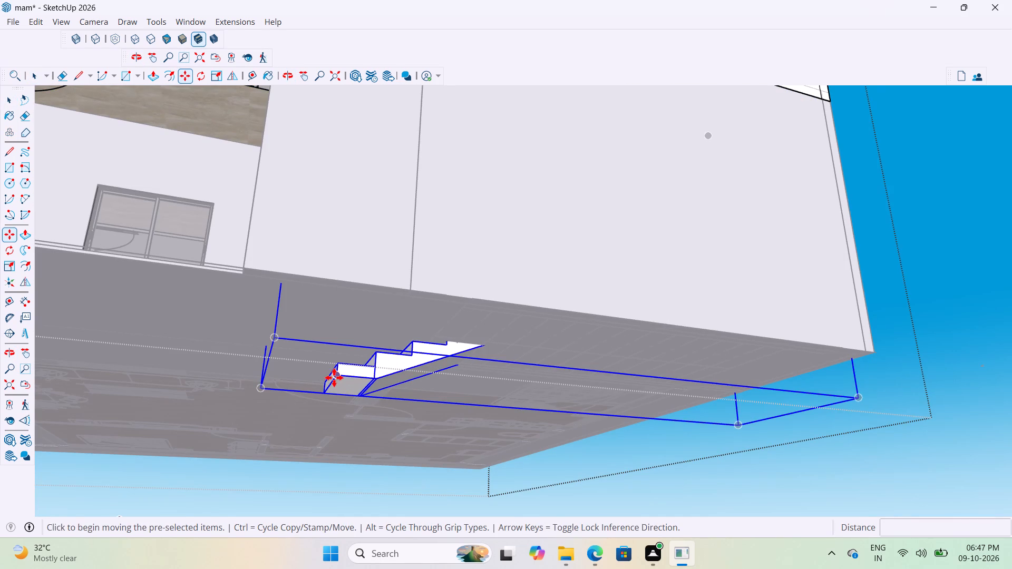
key("space")
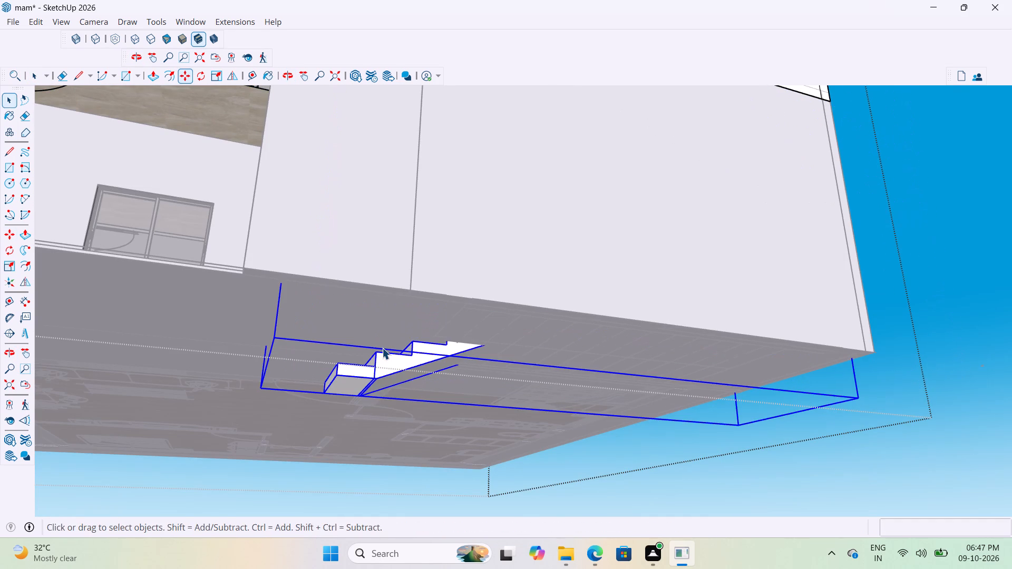
middle_click_drag(383, 384, 524, 471)
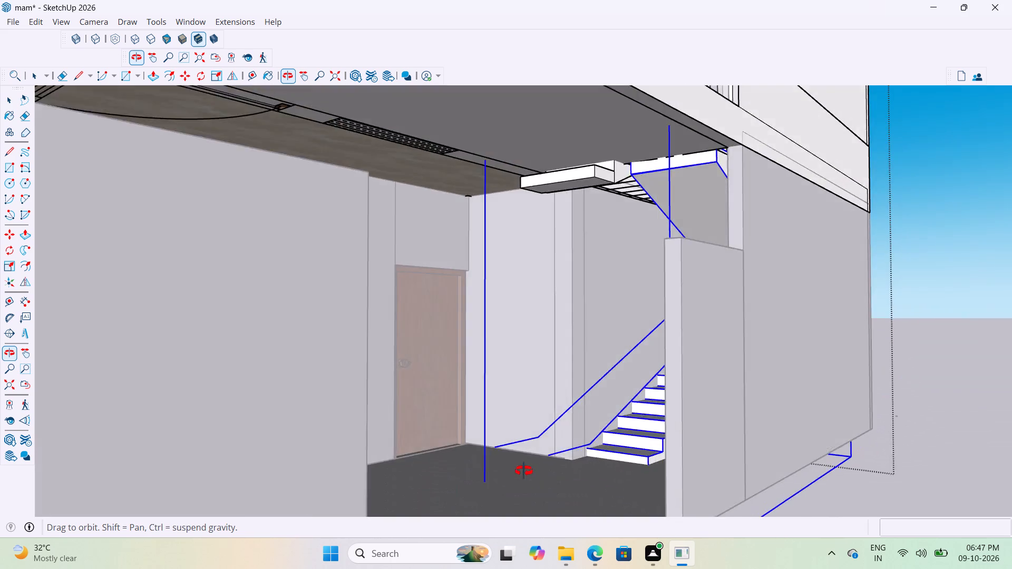
middle_click_drag(524, 471, 511, 418)
scroll(589, 463, "up", 2)
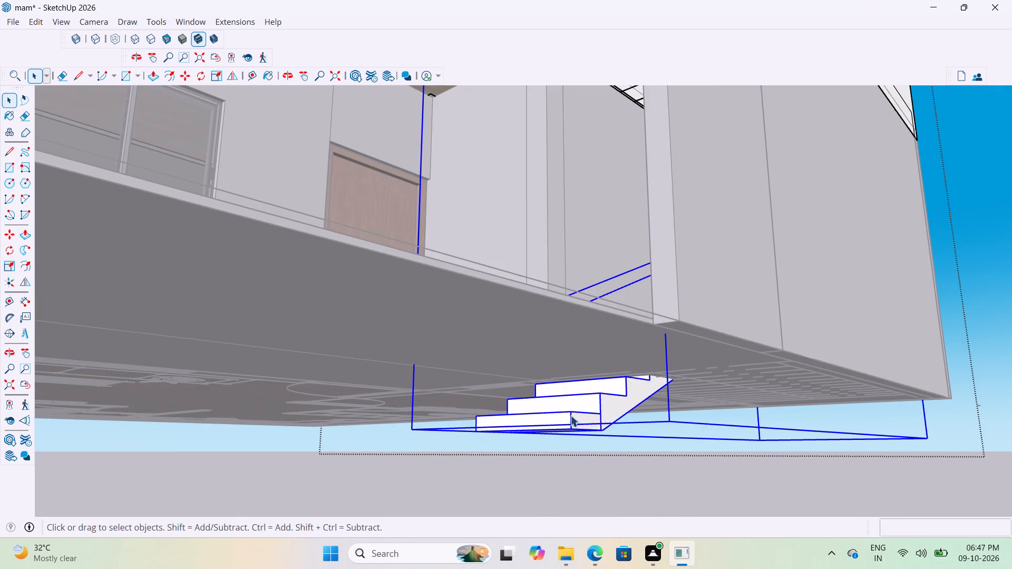
scroll(570, 427, "up", 3)
middle_click_drag(577, 388, 557, 371)
key("m")
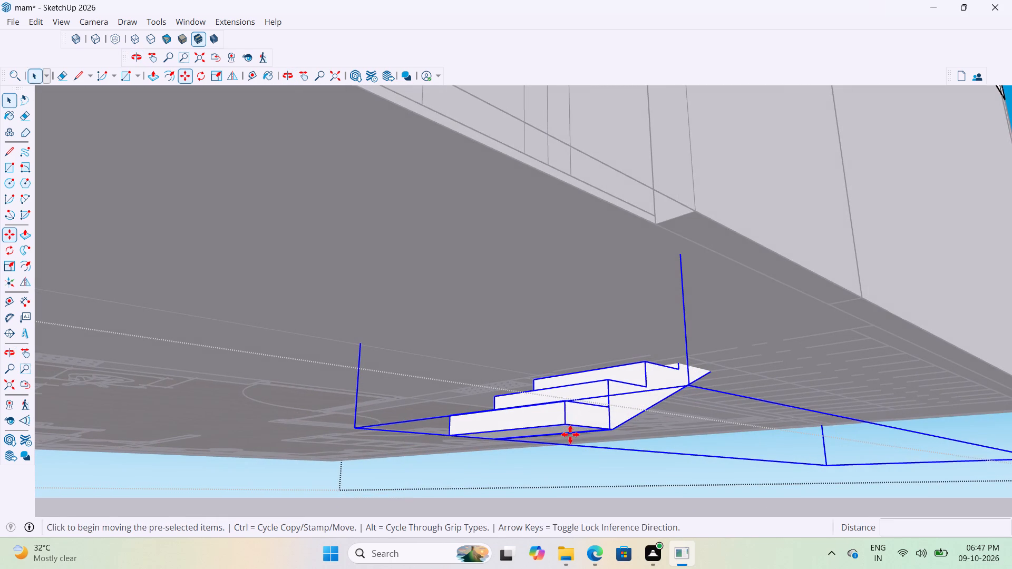
left_click(567, 423)
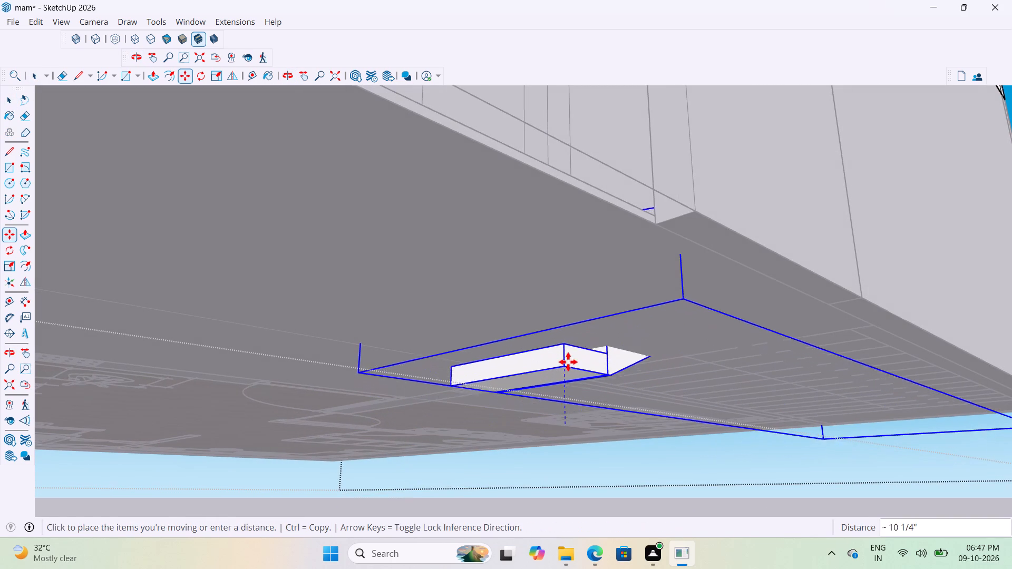
left_click(566, 328)
scroll(568, 355, "down", 8)
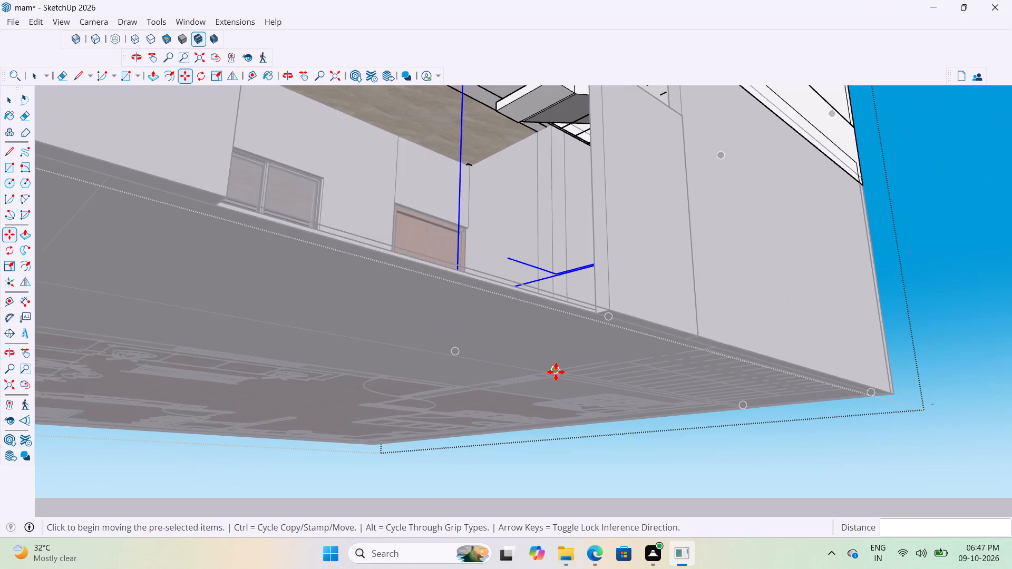
scroll(556, 372, "down", 7)
middle_click_drag(570, 351, 474, 446)
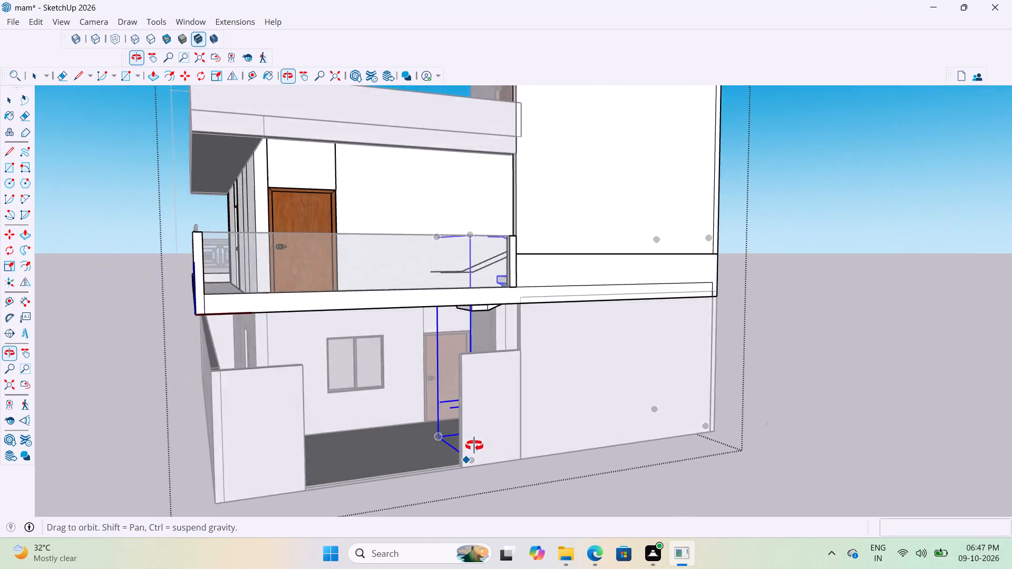
middle_click_drag(474, 446, 449, 434)
key("space")
left_click(767, 367)
Move the first-floor group with its staircase about 2' 3 9/16" from the bottom step's corner towards the wall corner beside the entrance door.
scroll(592, 306, "up", 3)
middle_click_drag(542, 289, 616, 307)
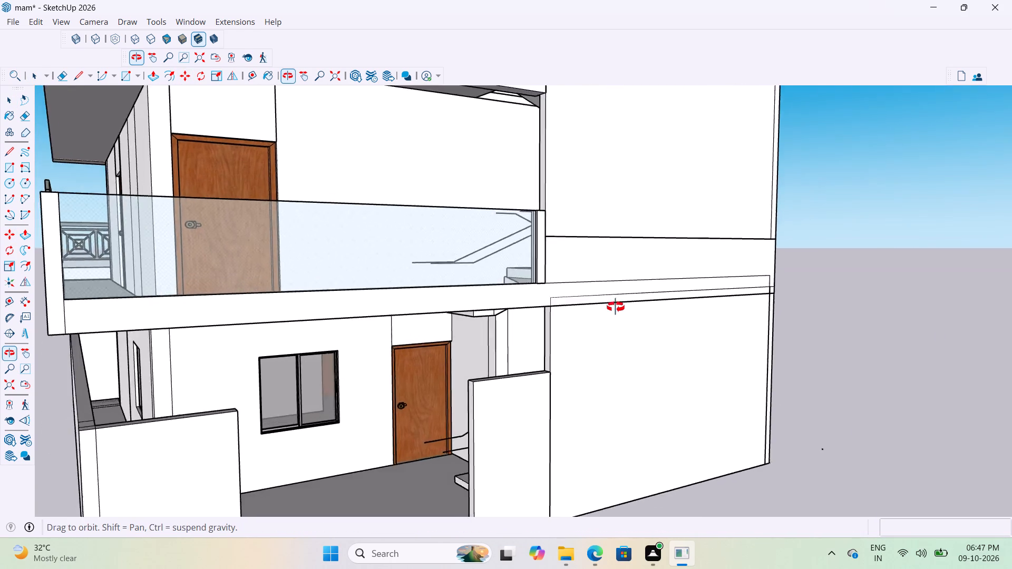
middle_click_drag(616, 307, 717, 322)
scroll(650, 455, "up", 3)
scroll(580, 408, "down", 4)
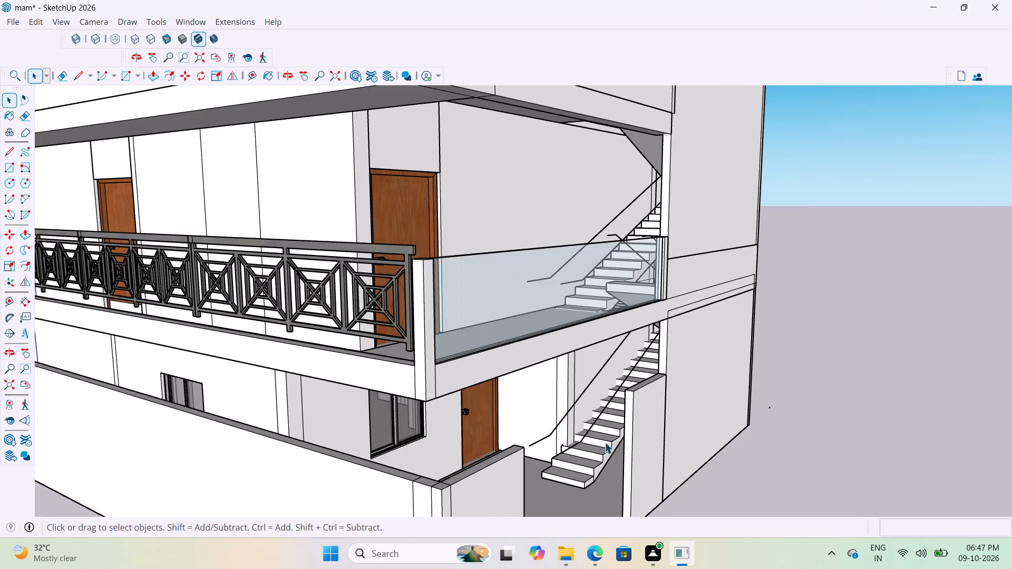
middle_click_drag(622, 458, 574, 459)
scroll(534, 473, "up", 6)
left_click(578, 482)
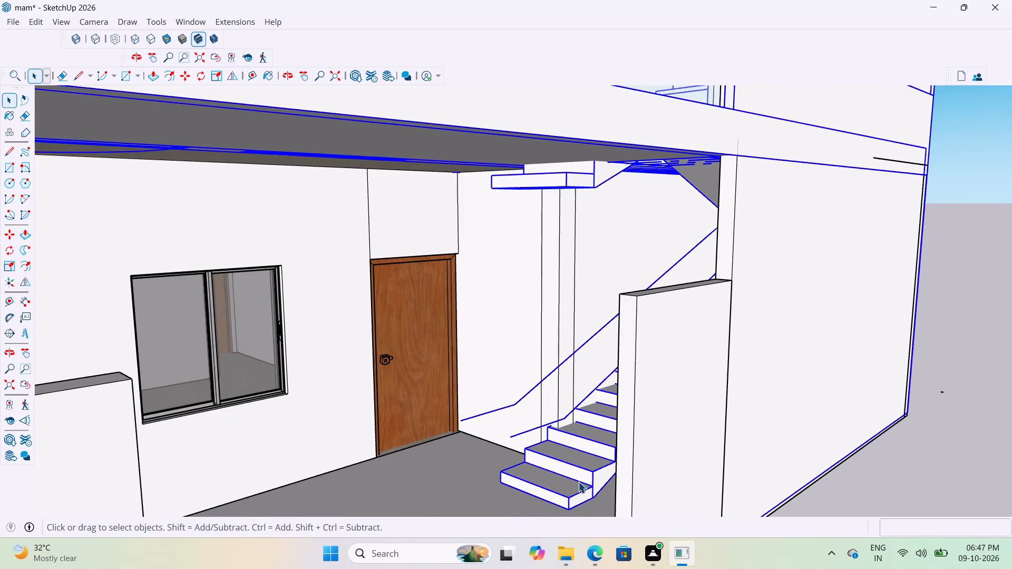
scroll(578, 482, "up", 3)
key("m")
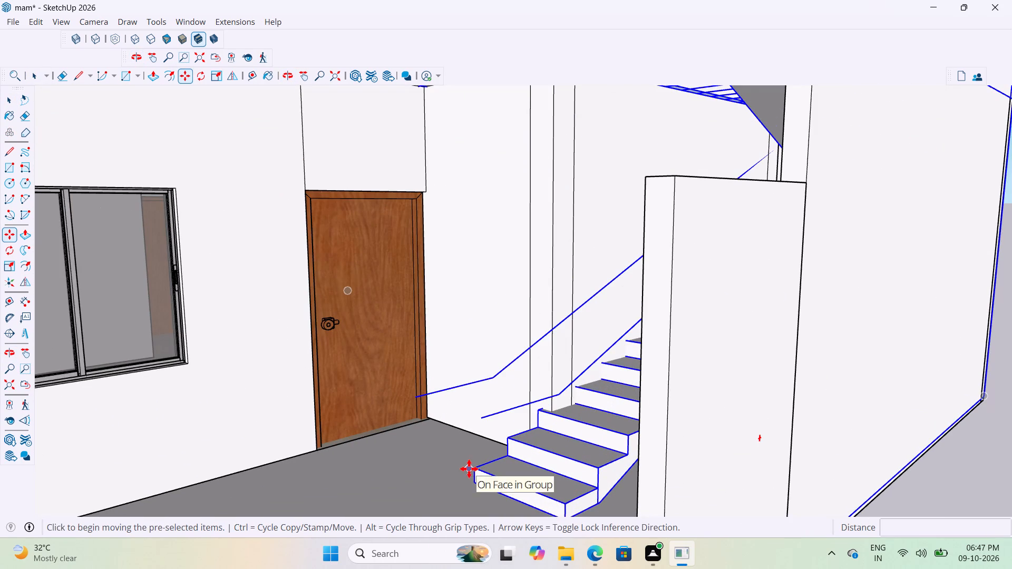
left_click(472, 467)
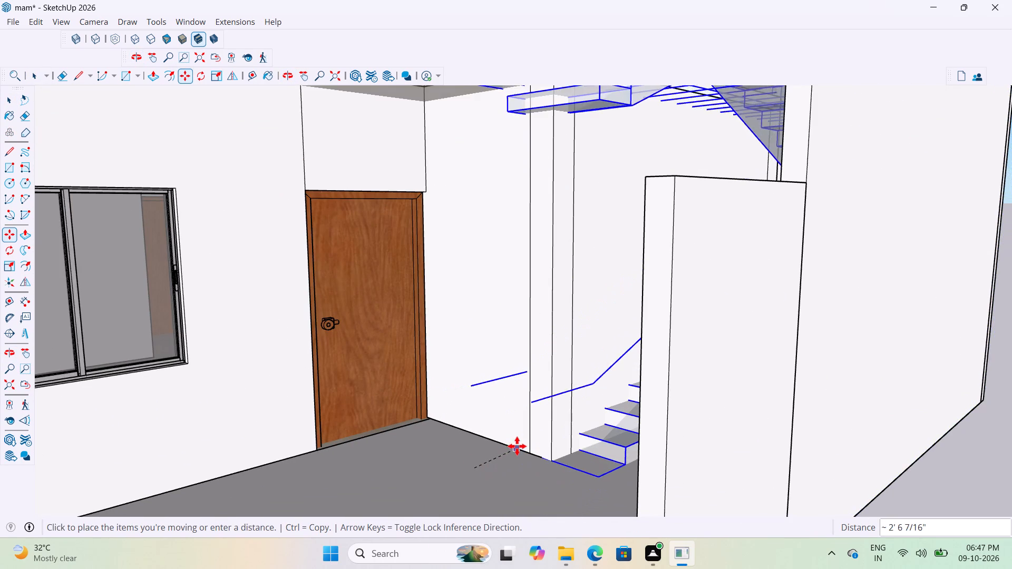
scroll(517, 446, "up", 2)
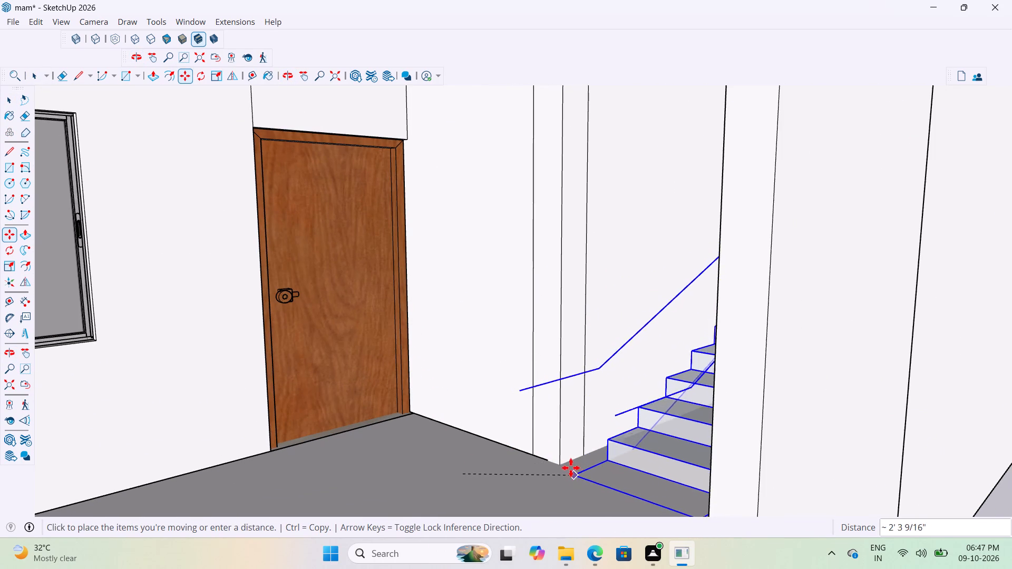
left_click(571, 467)
middle_click_drag(556, 475, 636, 512)
type("v")
key("space")
type("v")
key("space")
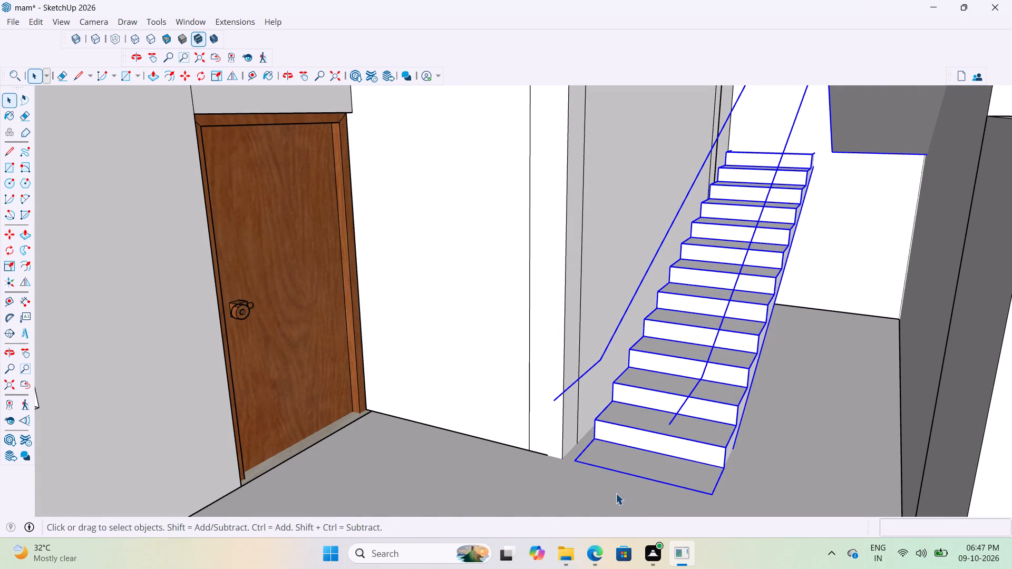
Move the same group about 1' 1 11/16", from the second step's upper corner to the wall corner at floor level, and deselect it.
left_click(616, 493)
scroll(621, 426, "up", 2)
left_click(613, 426)
key("m")
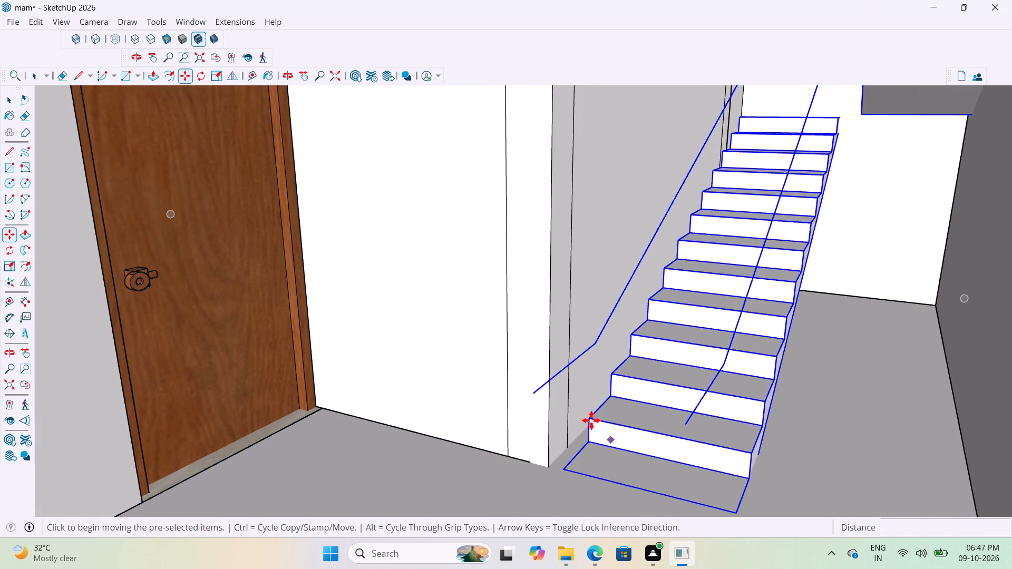
left_click(591, 418)
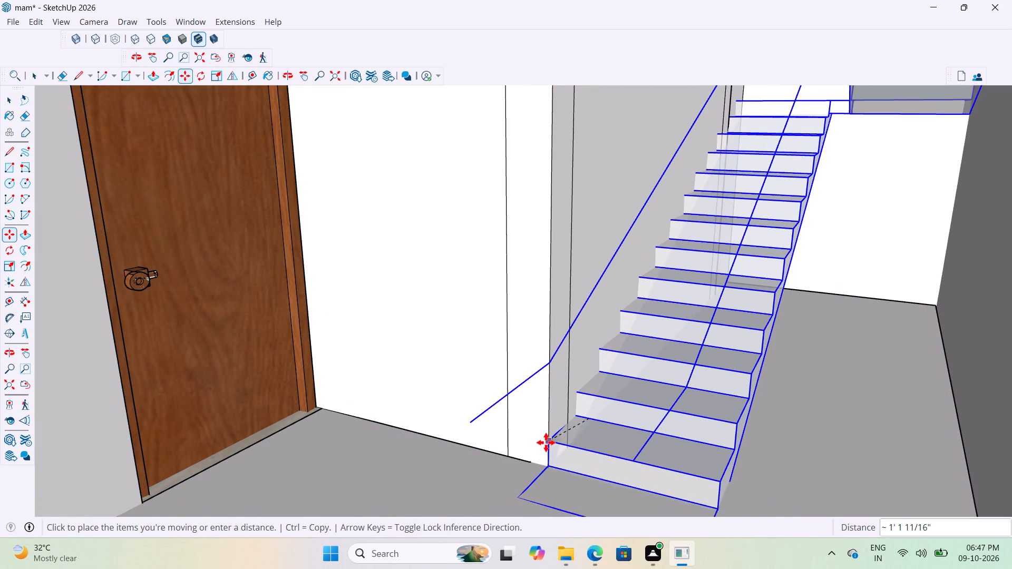
left_click(544, 444)
scroll(551, 424, "down", 3)
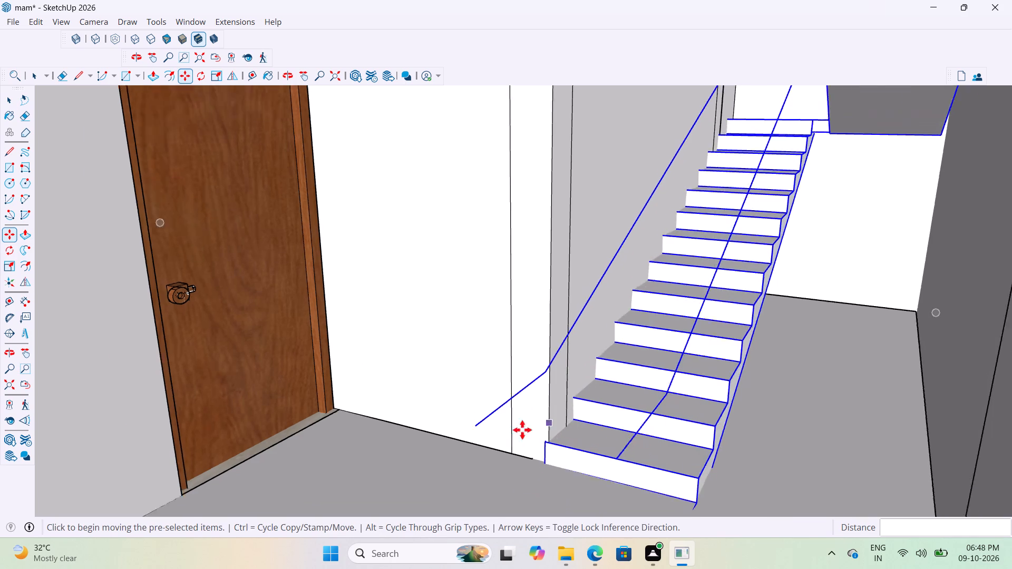
scroll(522, 430, "down", 6)
middle_click_drag(581, 441, 471, 316)
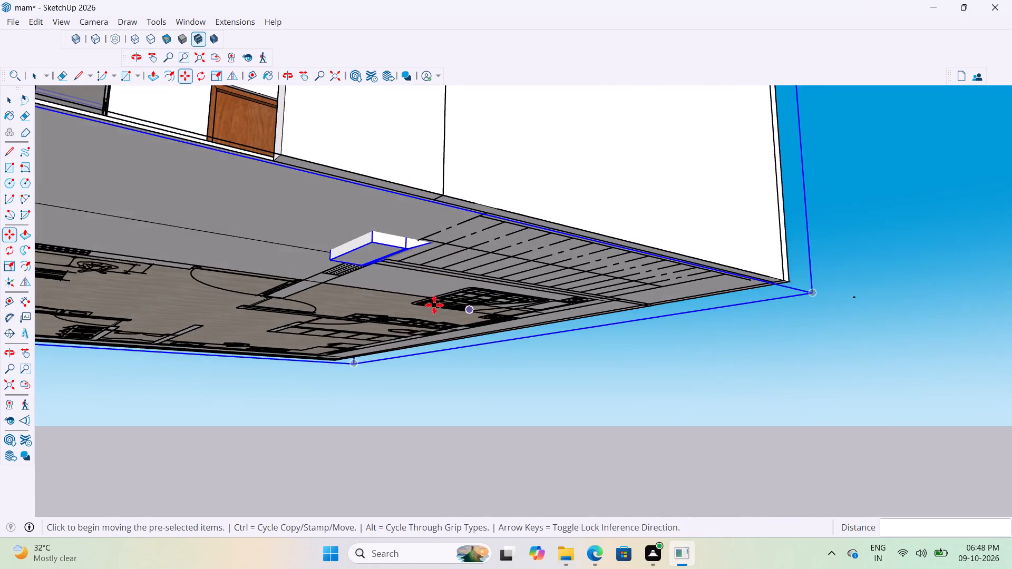
scroll(403, 371, "down", 7)
key("space")
key("space")
left_click(514, 380)
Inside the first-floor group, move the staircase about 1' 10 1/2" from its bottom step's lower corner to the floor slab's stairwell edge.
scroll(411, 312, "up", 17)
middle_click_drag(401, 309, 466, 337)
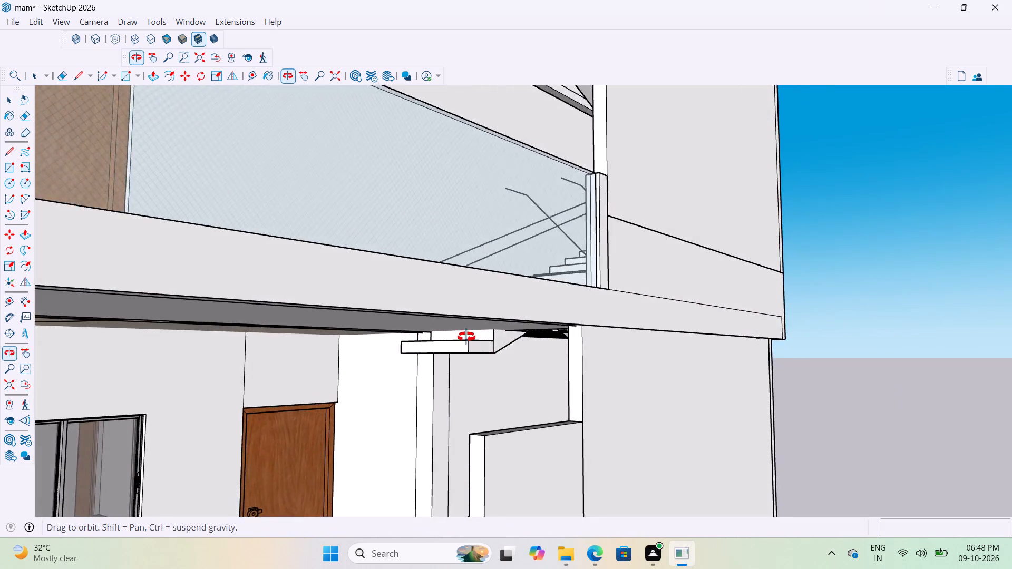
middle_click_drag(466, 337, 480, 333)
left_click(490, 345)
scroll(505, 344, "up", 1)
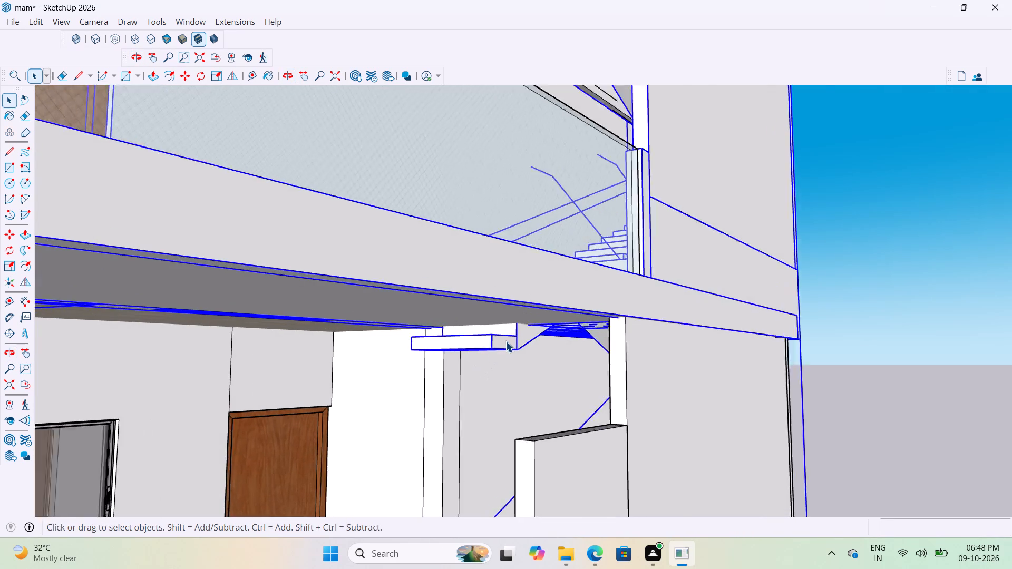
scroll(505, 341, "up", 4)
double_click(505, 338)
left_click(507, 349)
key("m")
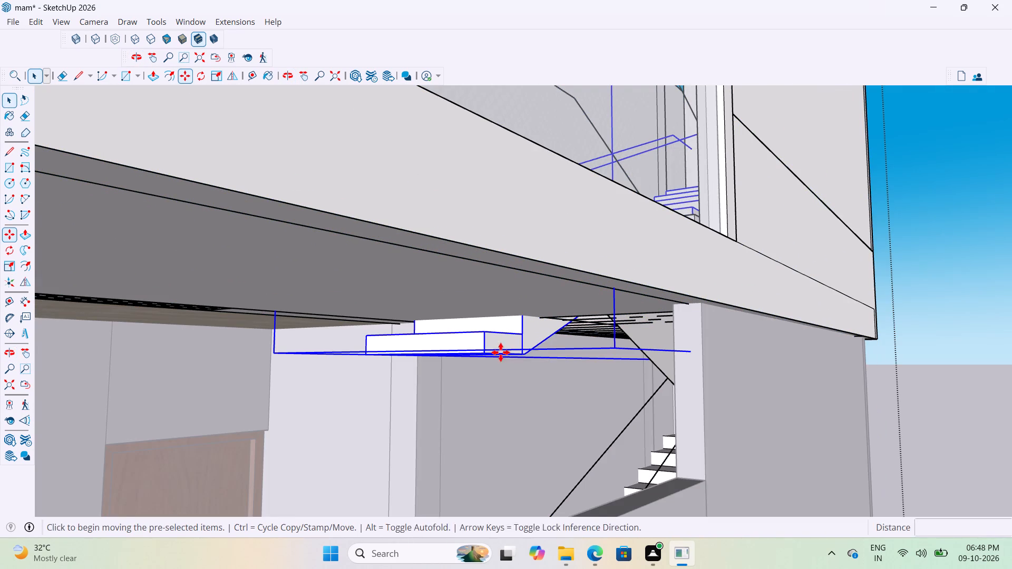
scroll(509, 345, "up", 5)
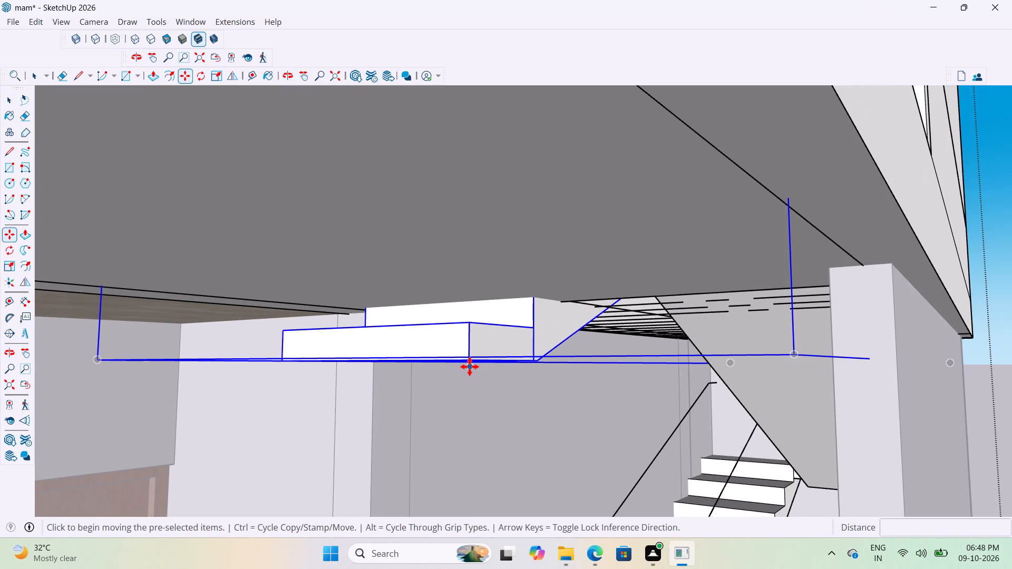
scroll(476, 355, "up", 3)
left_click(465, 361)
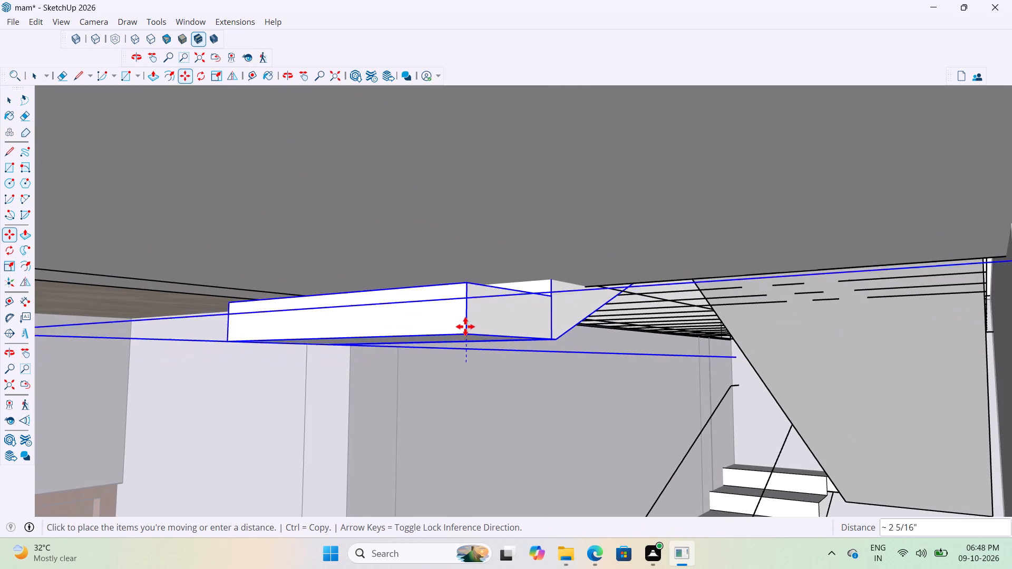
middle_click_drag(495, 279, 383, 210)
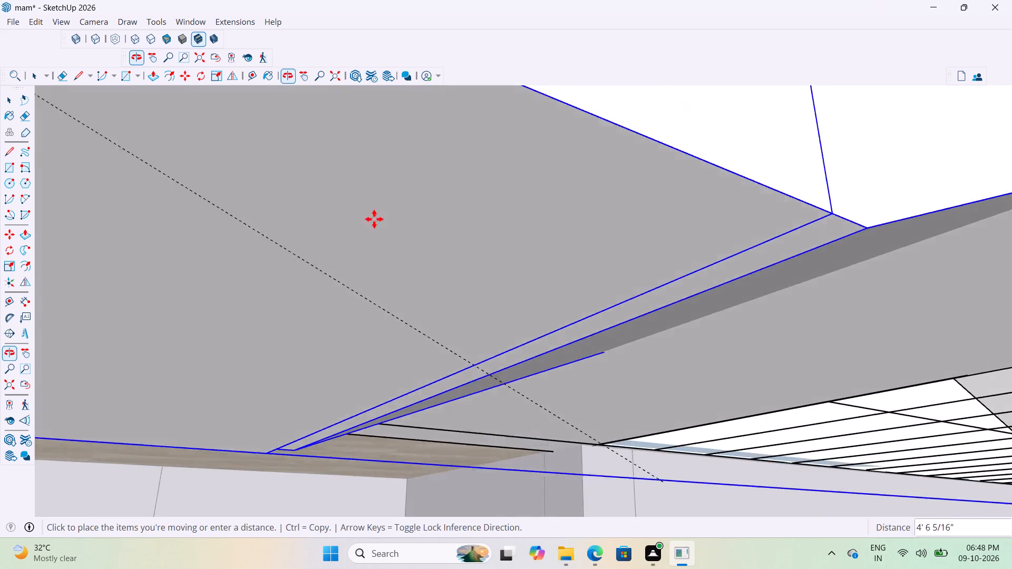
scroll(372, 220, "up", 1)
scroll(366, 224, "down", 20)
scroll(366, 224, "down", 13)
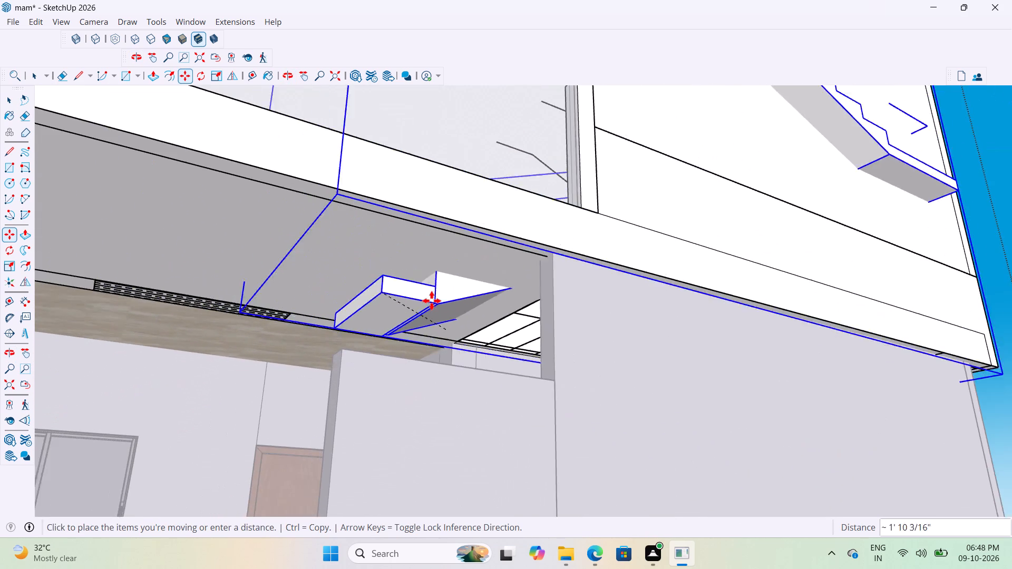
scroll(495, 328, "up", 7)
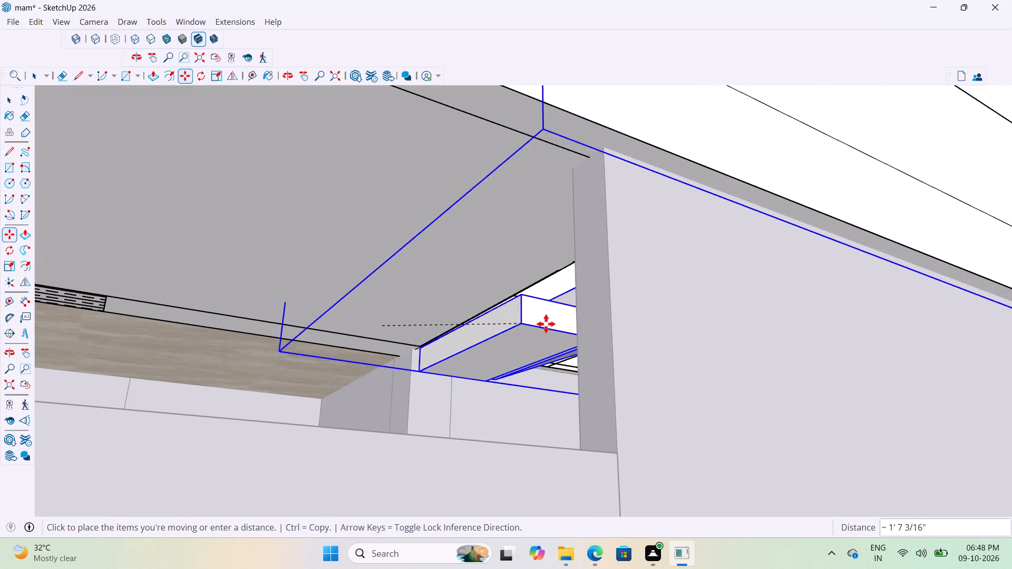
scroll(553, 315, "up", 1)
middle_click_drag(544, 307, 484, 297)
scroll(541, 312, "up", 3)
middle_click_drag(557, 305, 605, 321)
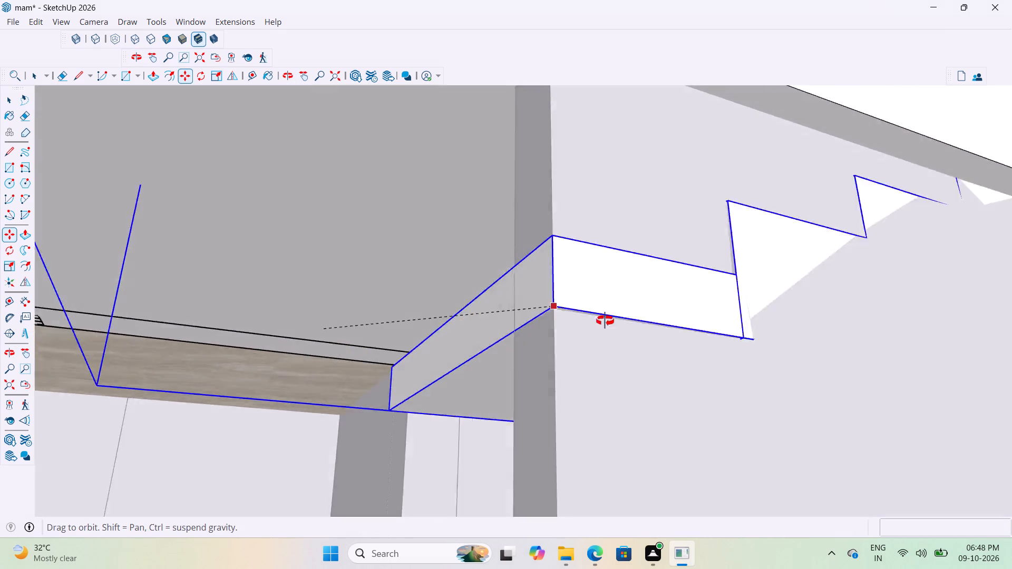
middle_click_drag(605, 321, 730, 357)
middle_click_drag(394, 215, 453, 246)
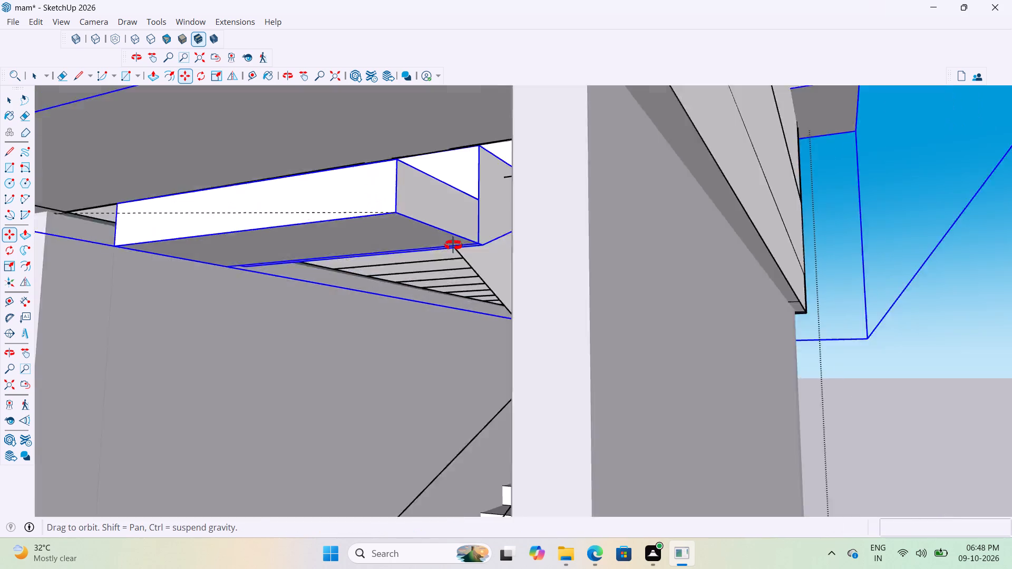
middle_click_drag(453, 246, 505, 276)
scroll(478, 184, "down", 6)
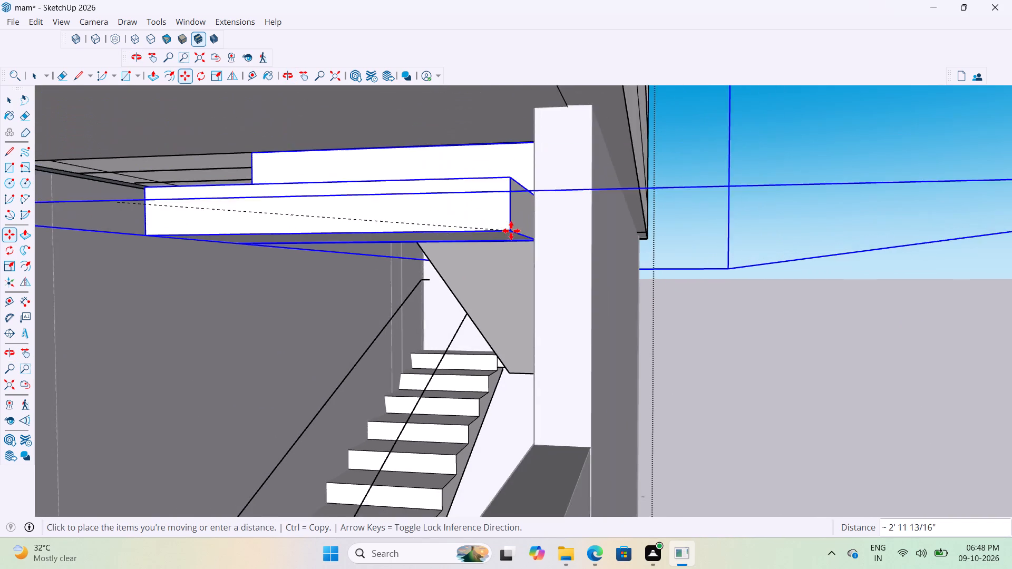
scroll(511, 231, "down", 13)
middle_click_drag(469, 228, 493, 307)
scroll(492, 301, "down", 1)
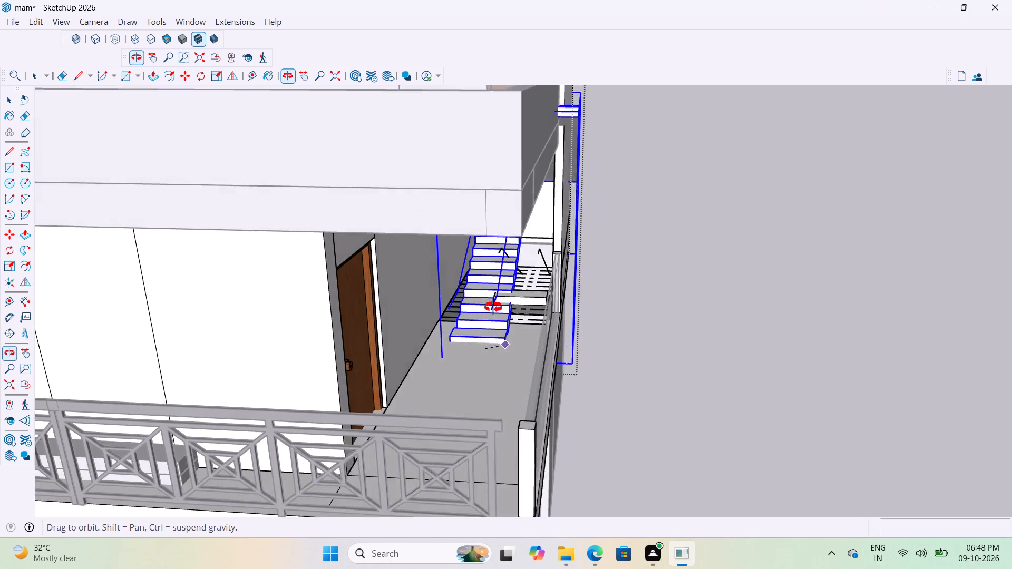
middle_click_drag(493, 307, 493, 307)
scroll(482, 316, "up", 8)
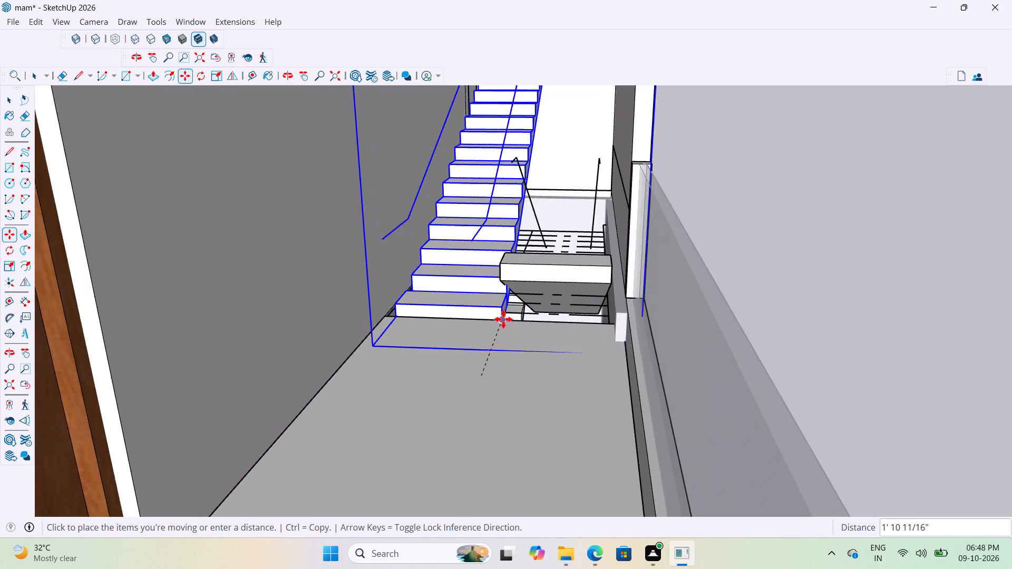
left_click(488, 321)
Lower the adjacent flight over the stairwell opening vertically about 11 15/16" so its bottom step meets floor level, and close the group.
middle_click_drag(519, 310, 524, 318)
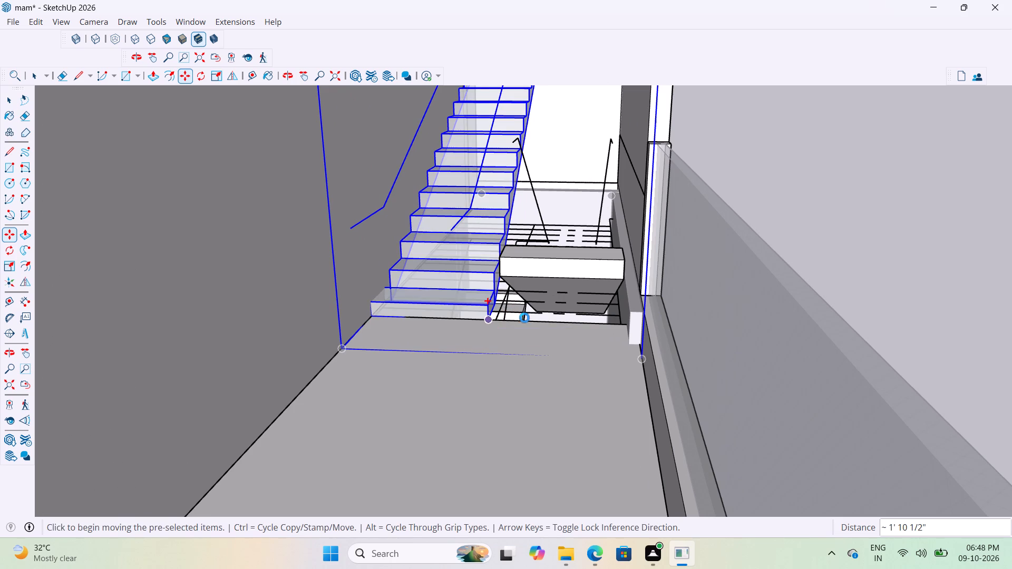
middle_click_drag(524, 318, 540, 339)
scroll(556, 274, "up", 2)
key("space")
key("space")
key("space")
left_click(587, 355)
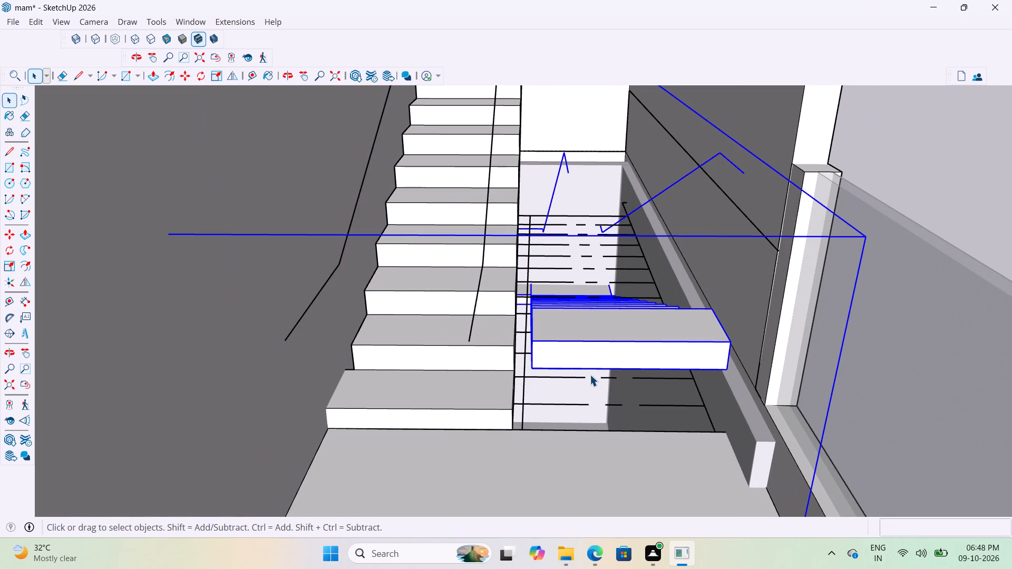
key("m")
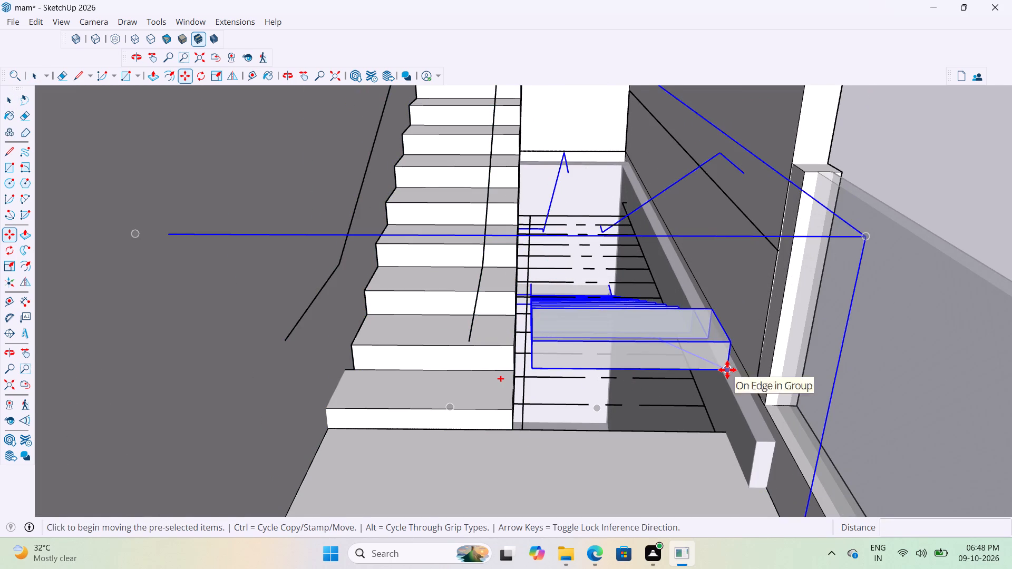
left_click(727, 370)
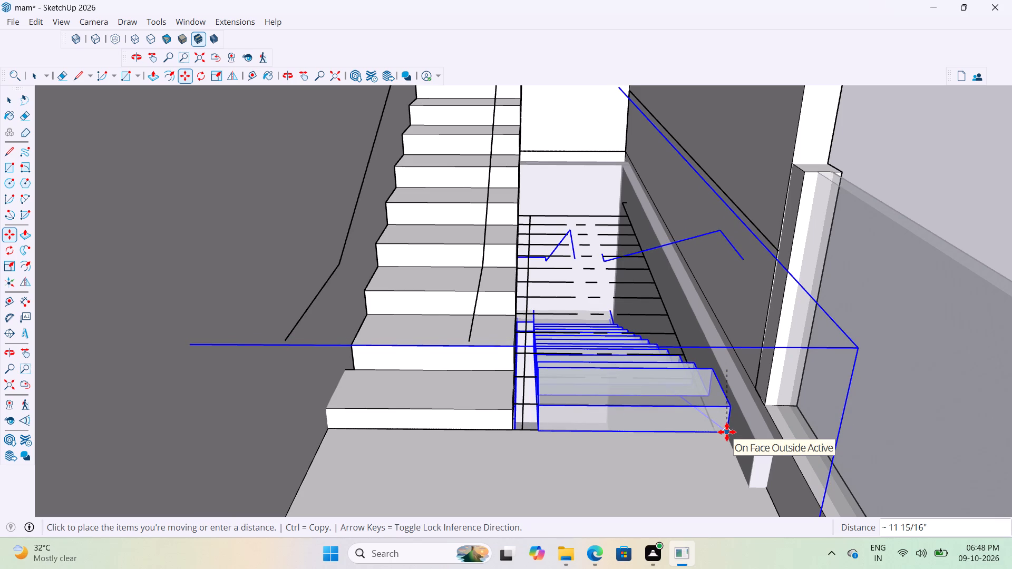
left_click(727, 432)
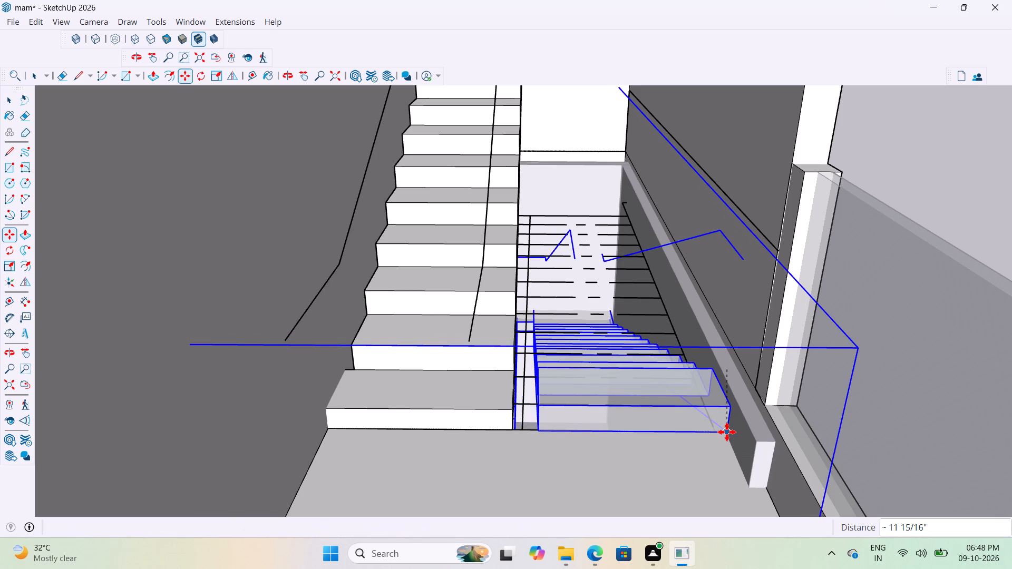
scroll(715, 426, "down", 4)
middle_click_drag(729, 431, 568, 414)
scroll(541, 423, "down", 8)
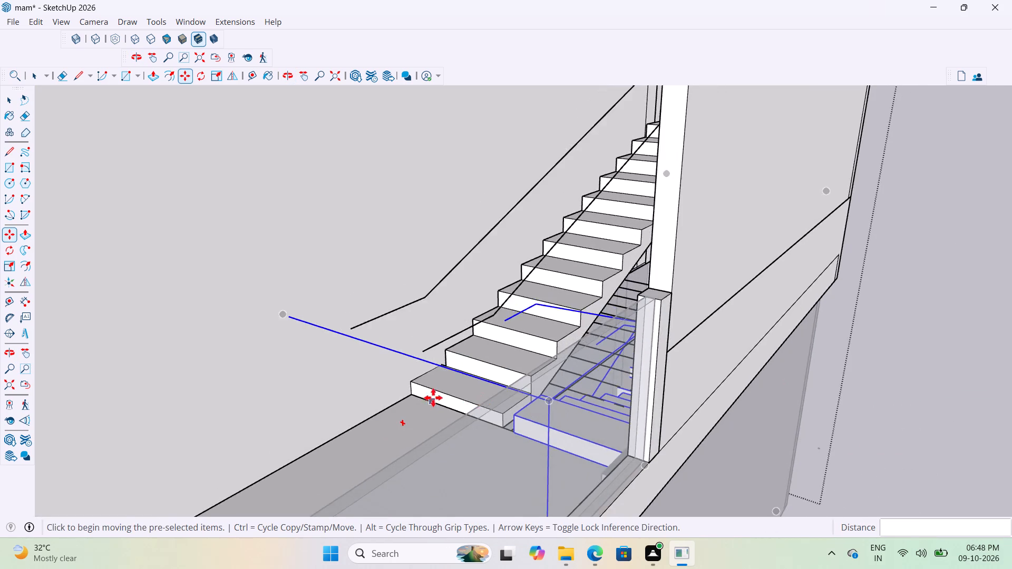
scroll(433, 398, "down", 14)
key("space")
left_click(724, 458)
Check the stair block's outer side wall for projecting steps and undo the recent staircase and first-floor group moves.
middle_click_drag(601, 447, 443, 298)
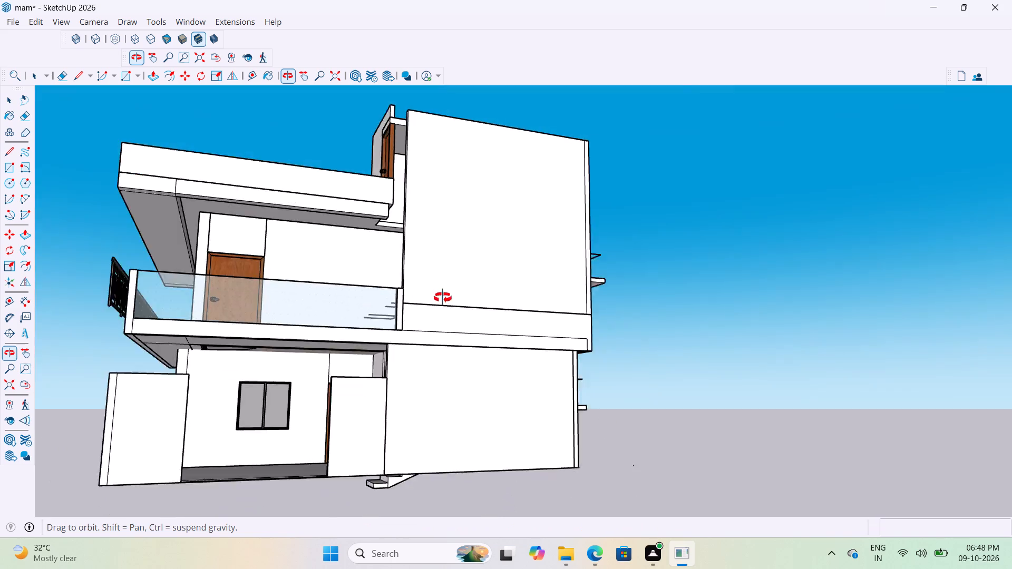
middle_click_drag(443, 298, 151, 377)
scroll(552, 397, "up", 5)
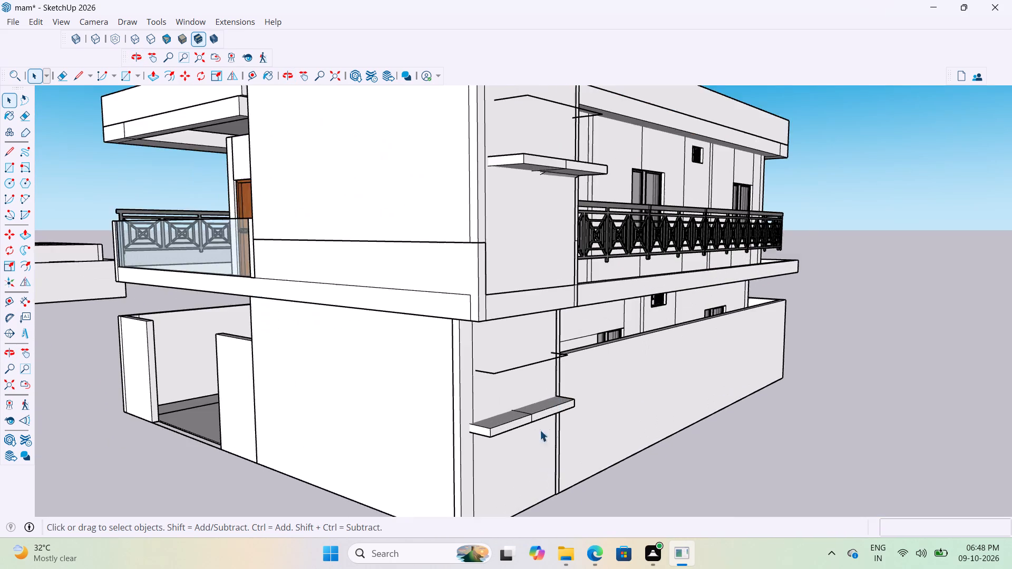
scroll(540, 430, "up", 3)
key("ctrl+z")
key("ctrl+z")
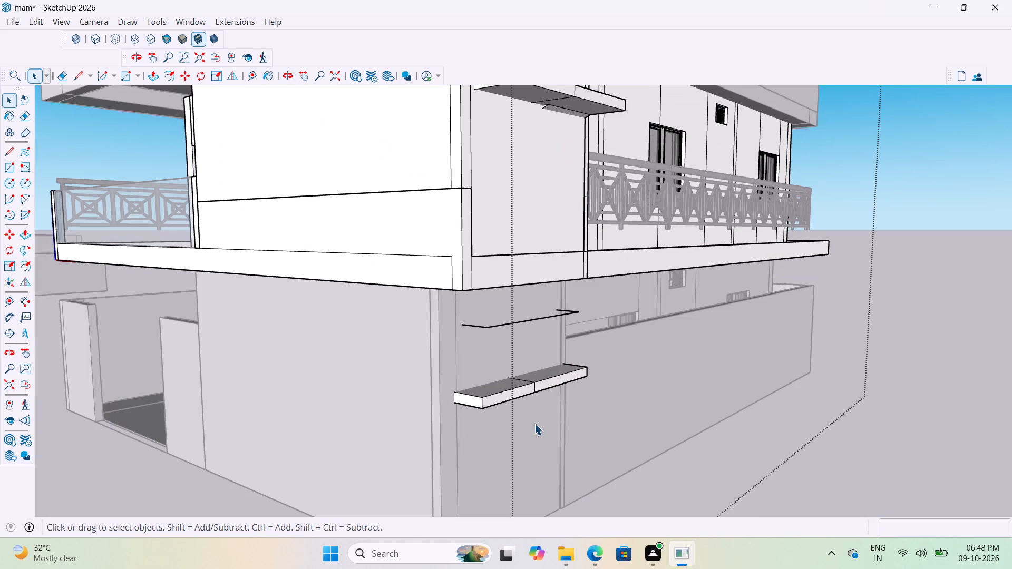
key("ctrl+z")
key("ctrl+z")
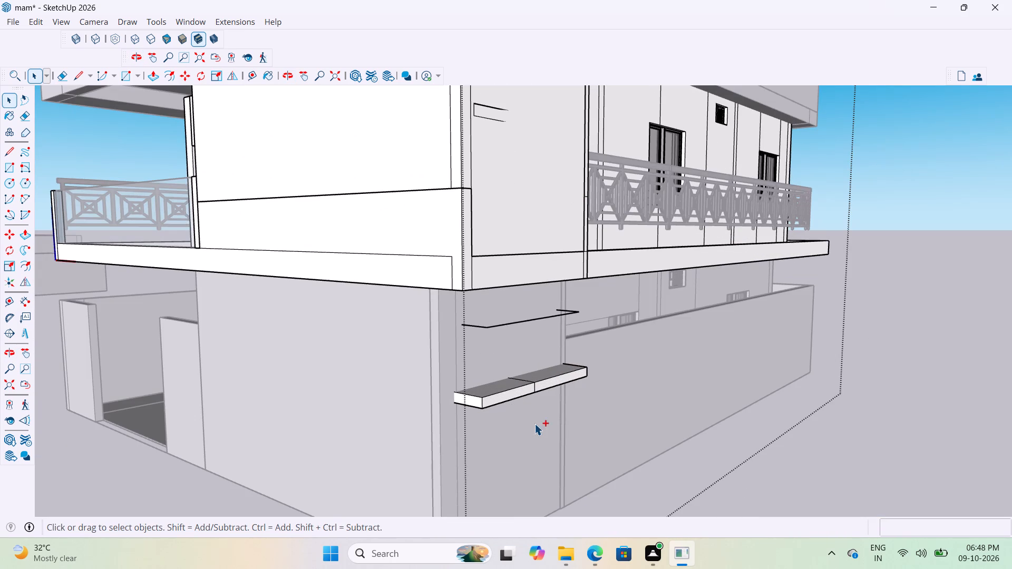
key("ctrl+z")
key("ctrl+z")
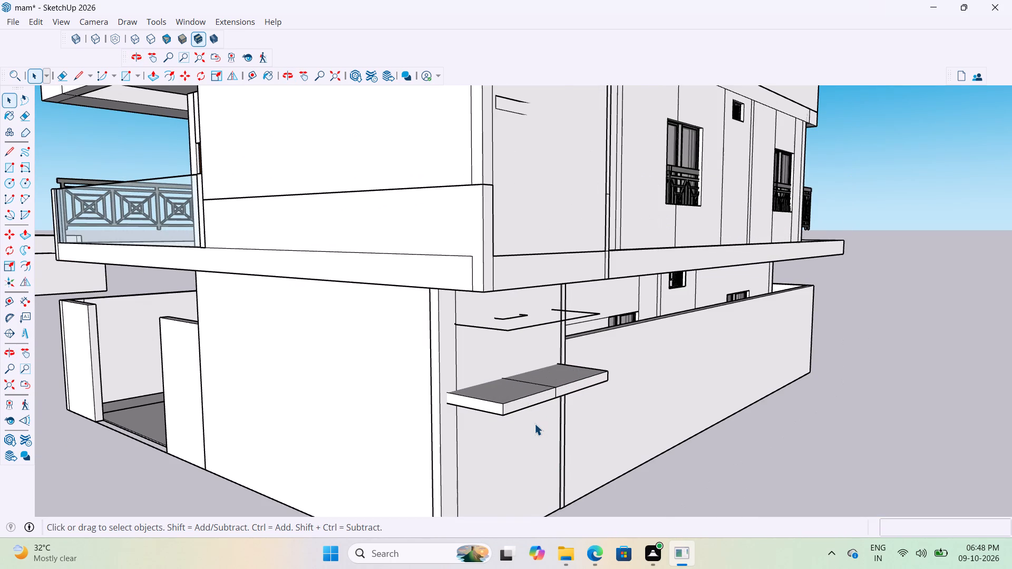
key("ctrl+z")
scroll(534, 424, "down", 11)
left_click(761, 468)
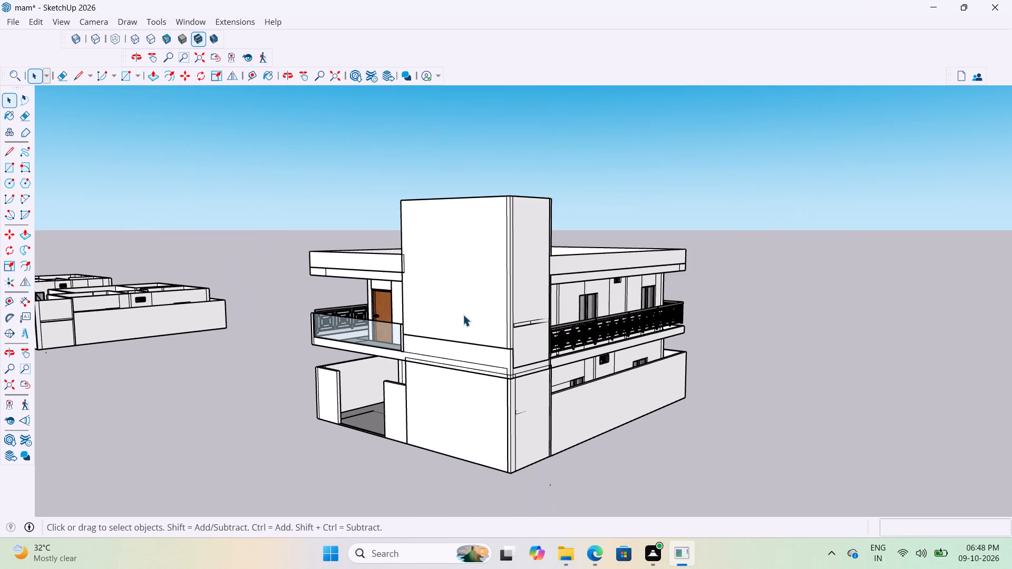
Open the roof parapet's group and Push/Pull its front face outward about 2 3/4" where it meets the stair block.
scroll(337, 296, "up", 7)
scroll(355, 247, "down", 5)
scroll(435, 227, "up", 5)
middle_click_drag(461, 225, 494, 239)
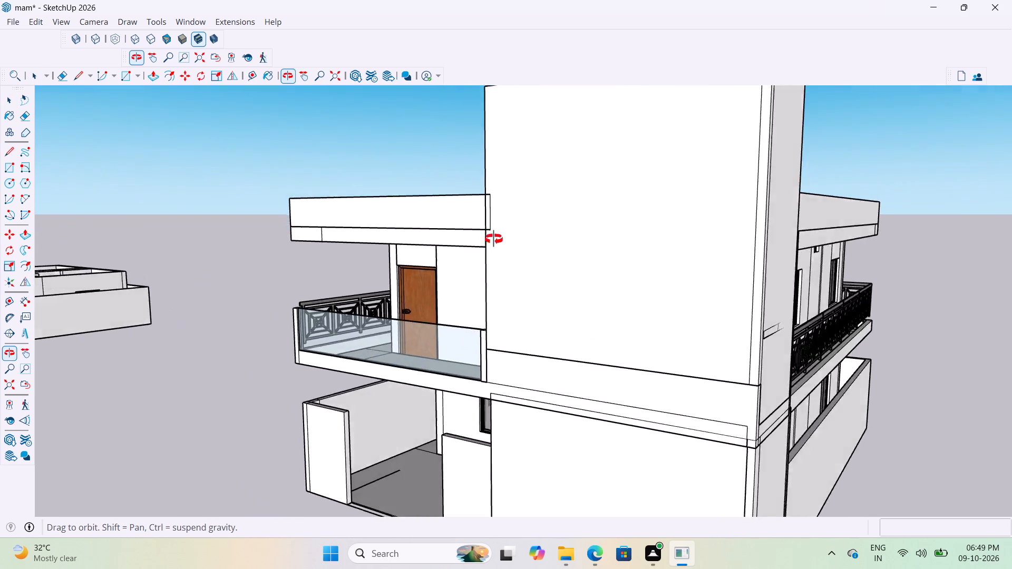
middle_click_drag(494, 239, 570, 281)
scroll(581, 249, "up", 7)
middle_click_drag(575, 253, 605, 310)
scroll(605, 310, "down", 1)
double_click(608, 326)
left_click(608, 336)
scroll(612, 340, "up", 4)
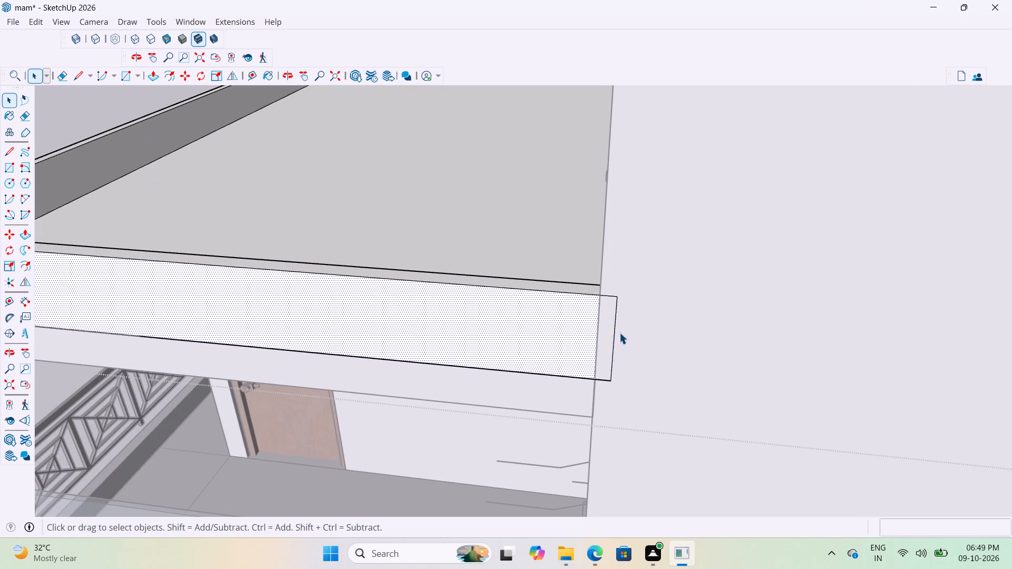
middle_click_drag(608, 324, 493, 319)
scroll(577, 338, "up", 5)
middle_click_drag(521, 323, 494, 327)
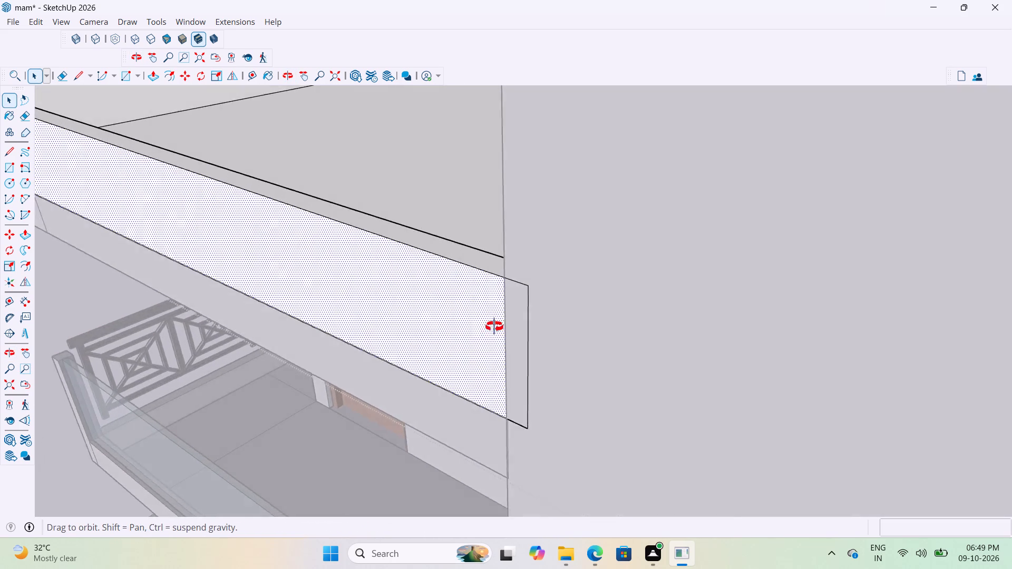
middle_click_drag(494, 327, 560, 312)
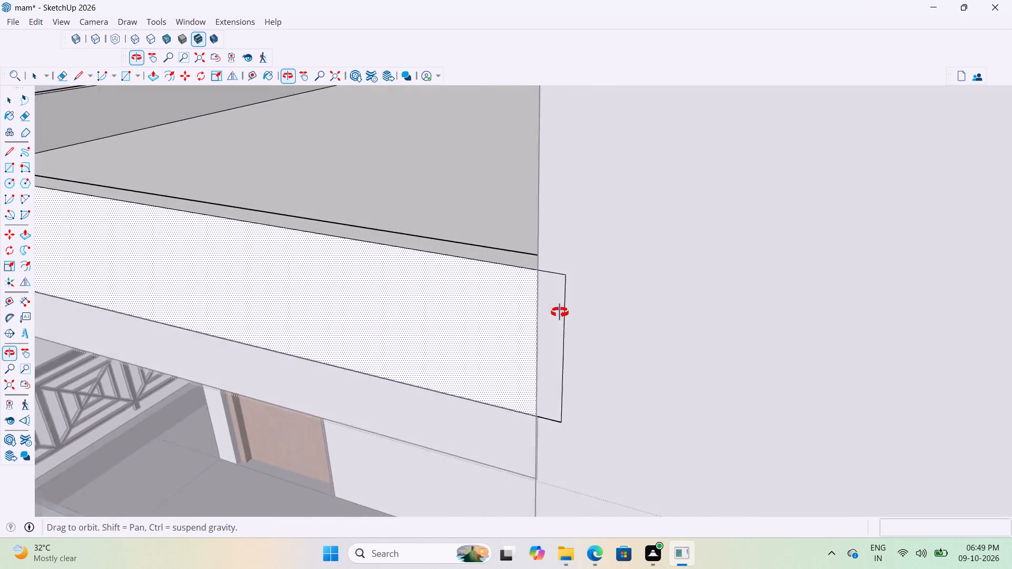
middle_click_drag(560, 312, 517, 304)
scroll(520, 302, "up", 6)
left_click(547, 296)
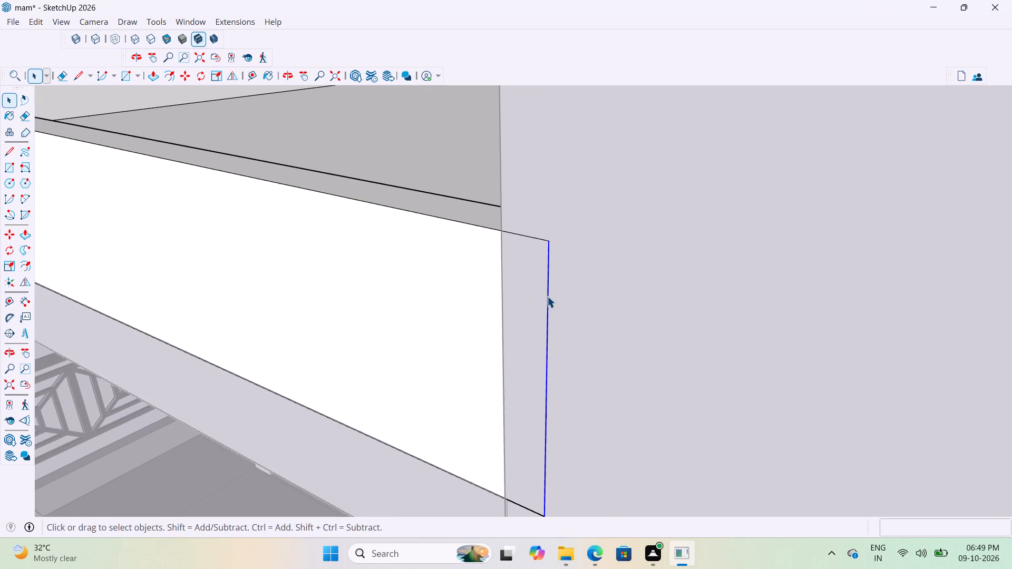
scroll(547, 296, "down", 4)
key("p")
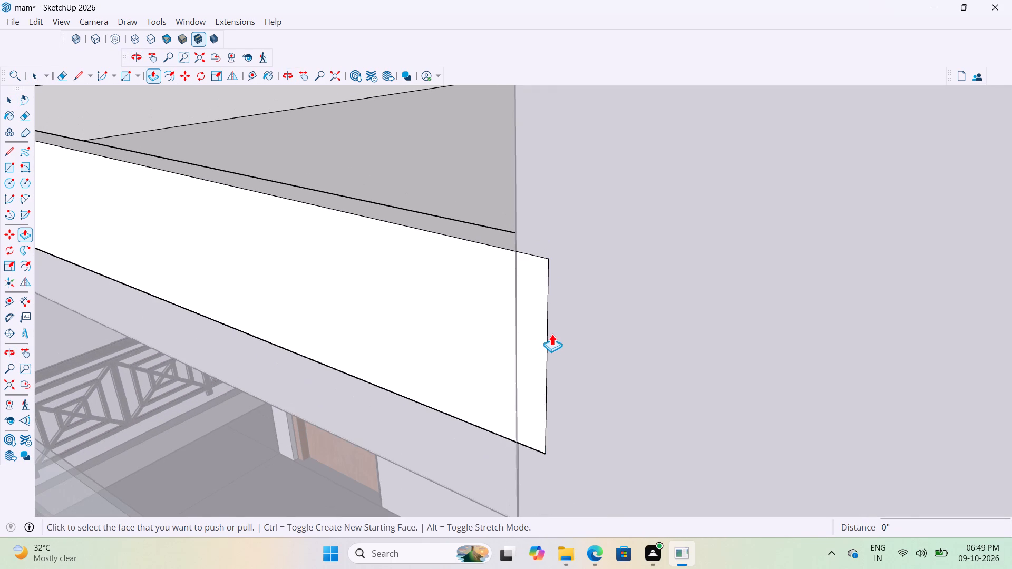
left_click(548, 313)
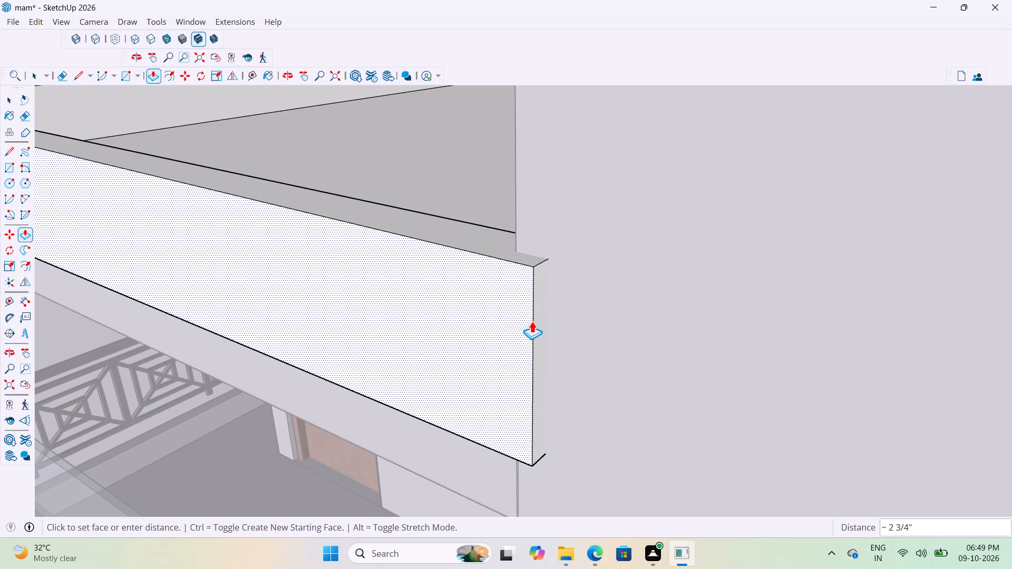
left_click(532, 321)
Push the parapet's overlapping end face in about 3 1/8" to the stair block's wall, and its front face back about 3 7/16".
left_click(546, 304)
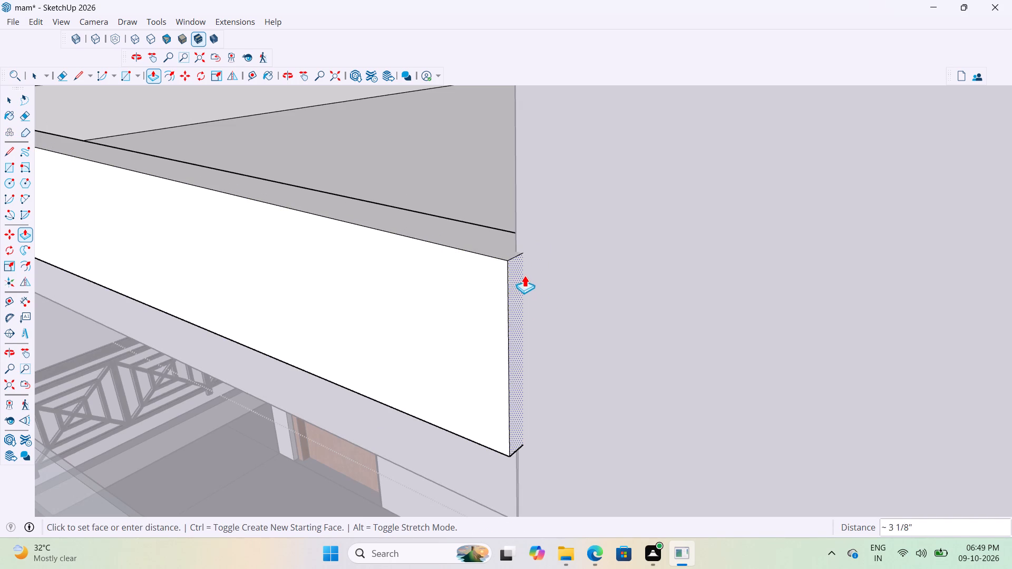
left_click(518, 270)
left_click(489, 295)
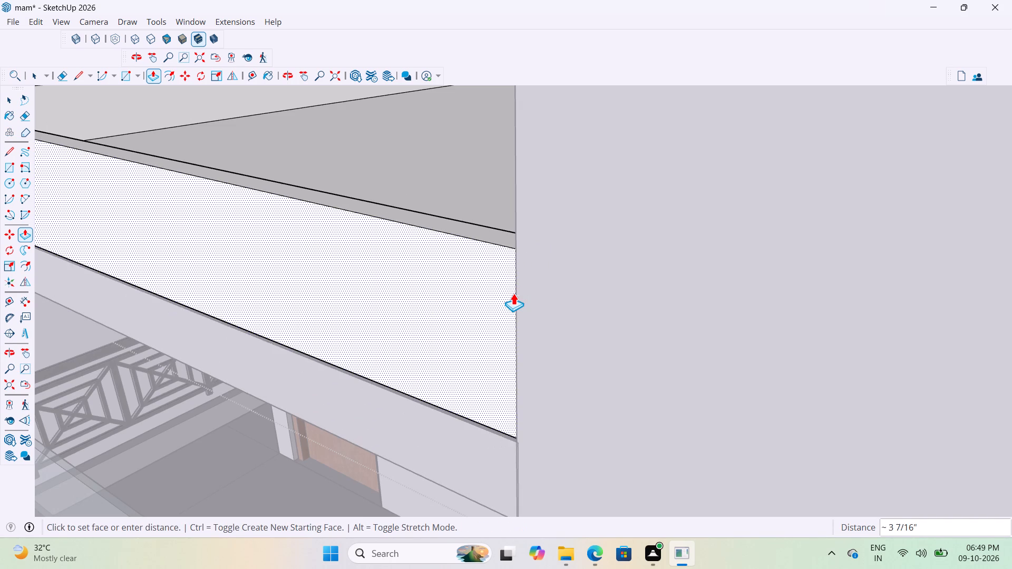
left_click(513, 293)
scroll(514, 293, "down", 16)
key("space")
key("space")
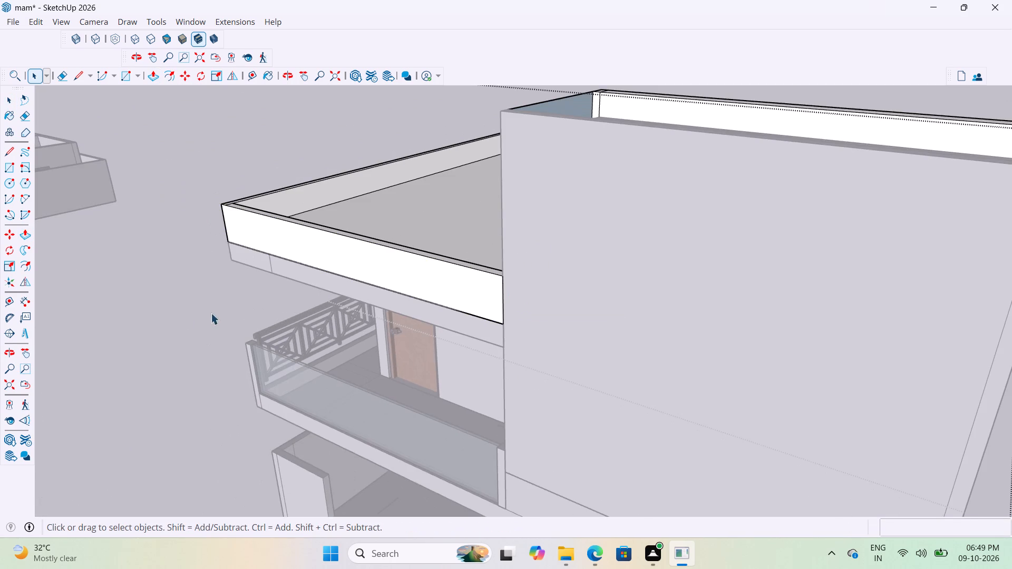
Close the parapet's group and check the building's front and underside.
left_click(186, 319)
scroll(194, 295, "down", 1)
middle_click_drag(217, 290, 335, 284)
scroll(372, 348, "down", 10)
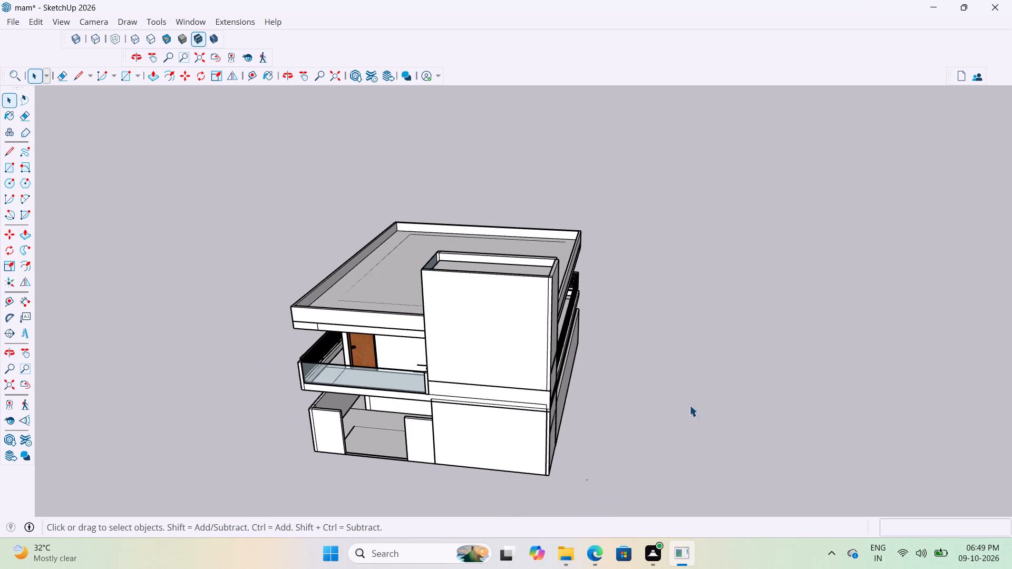
left_click(693, 406)
scroll(454, 389, "up", 7)
middle_click_drag(427, 413, 600, 175)
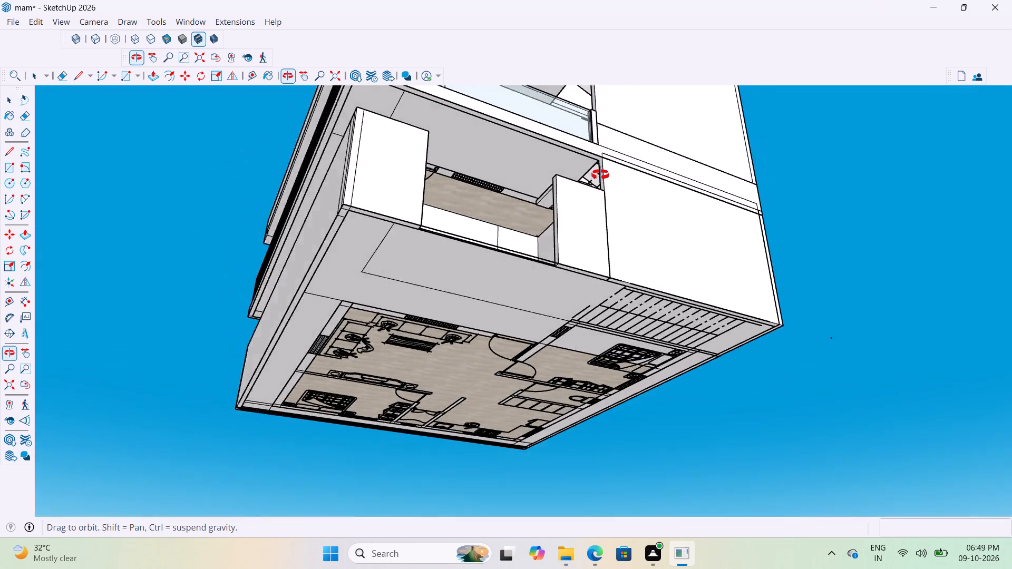
middle_click_drag(600, 175, 657, 367)
scroll(648, 331, "down", 3)
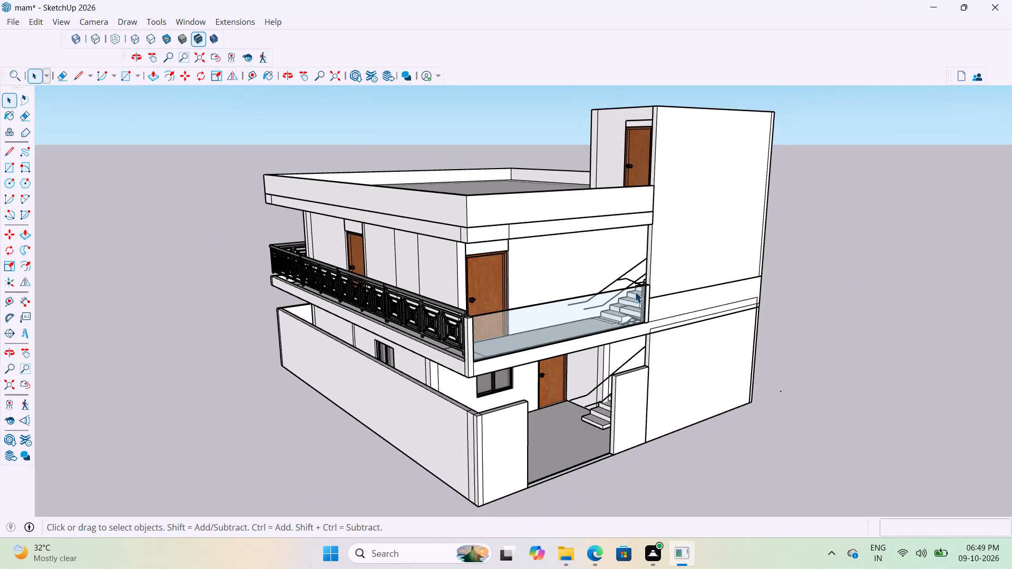
Open the staircase group, move the flight over the stairwell opening down about 1' 1 3/16" to the floor's corner by the balcony, and close the group.
scroll(632, 284, "up", 6)
middle_click_drag(634, 292, 692, 388)
scroll(682, 427, "up", 3)
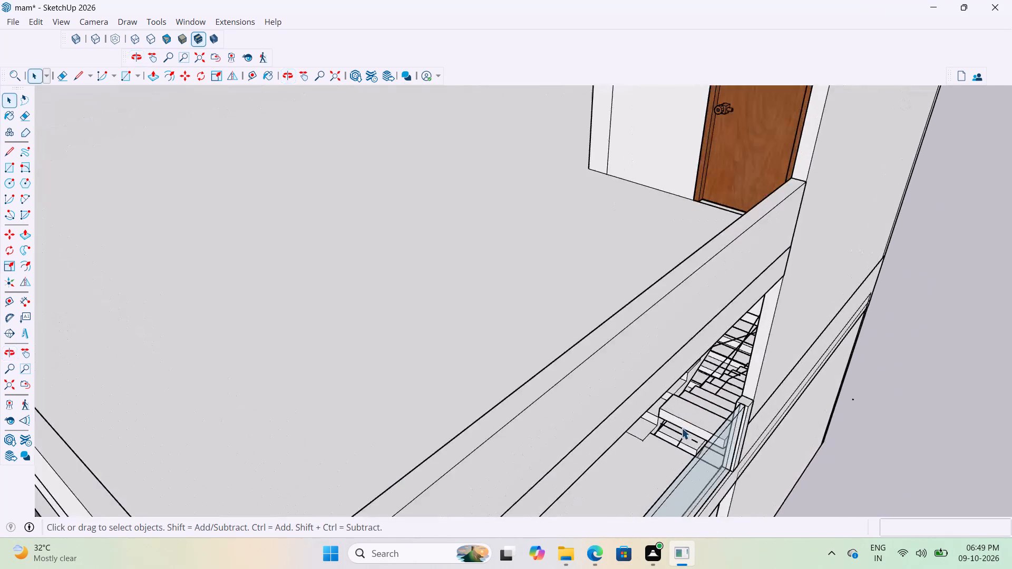
scroll(682, 428, "up", 6)
middle_click_drag(700, 407, 731, 370)
scroll(731, 377, "up", 3)
middle_click_drag(733, 377, 762, 380)
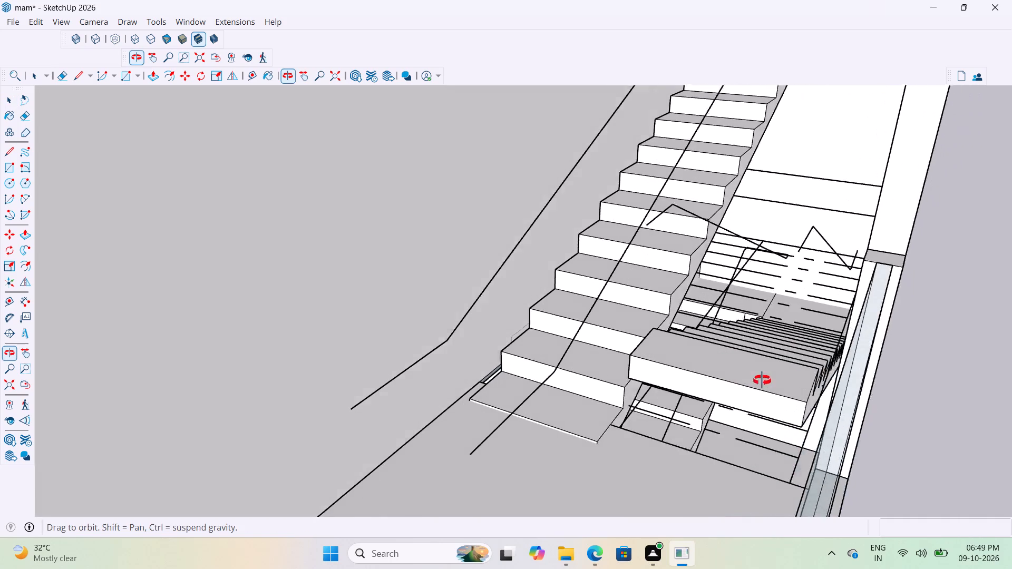
middle_click_drag(762, 380, 783, 383)
left_click(783, 391)
double_click(766, 391)
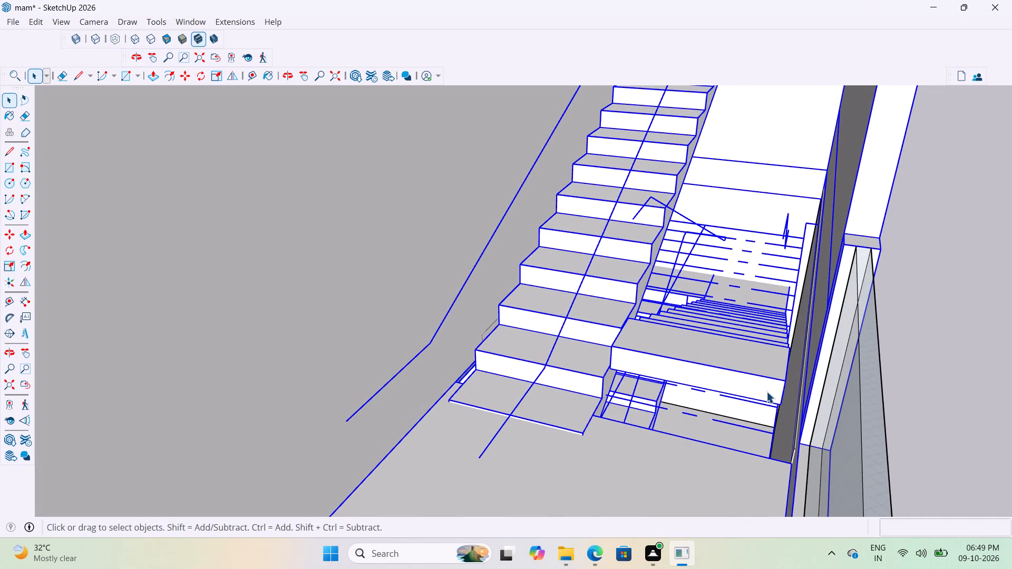
left_click(768, 397)
key("comma")
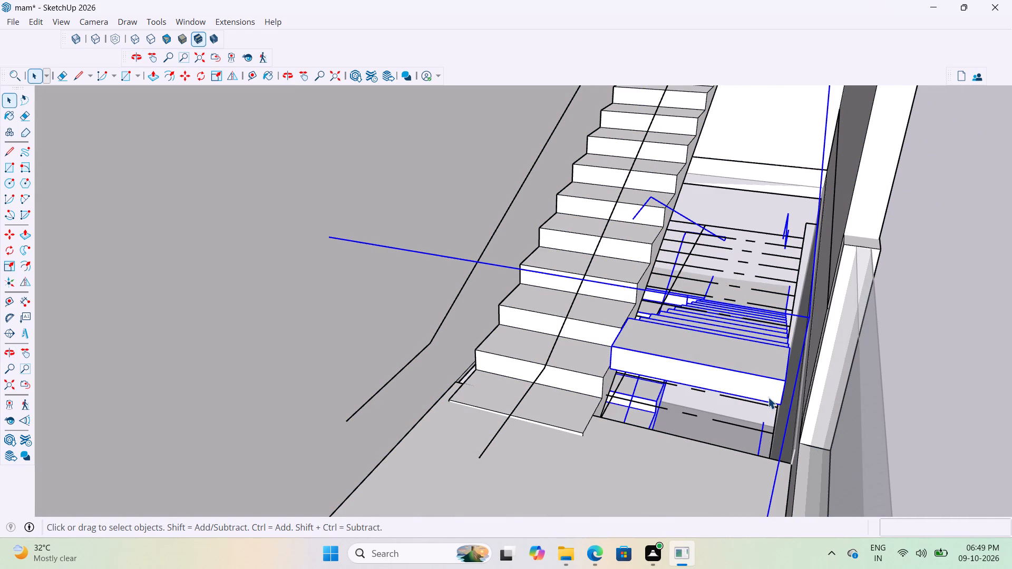
key("m")
left_click(779, 404)
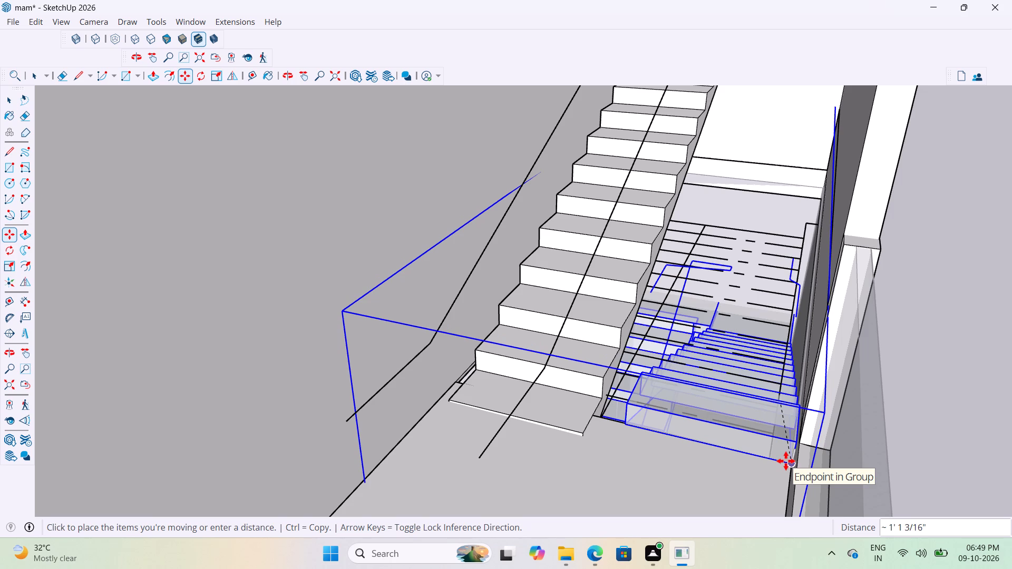
left_click(786, 461)
middle_click_drag(761, 440, 481, 309)
scroll(462, 310, "down", 6)
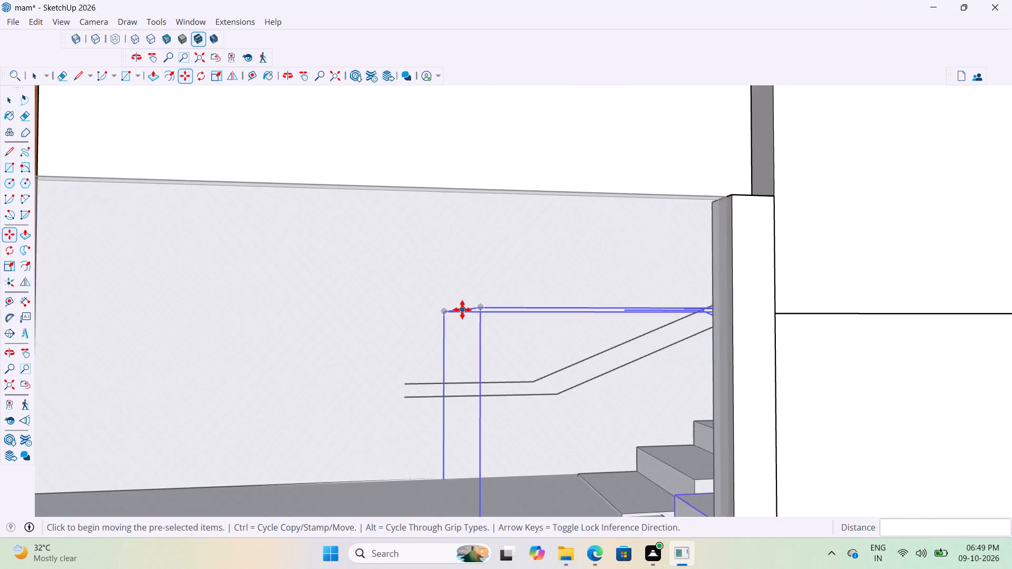
scroll(462, 310, "down", 15)
scroll(500, 273, "down", 14)
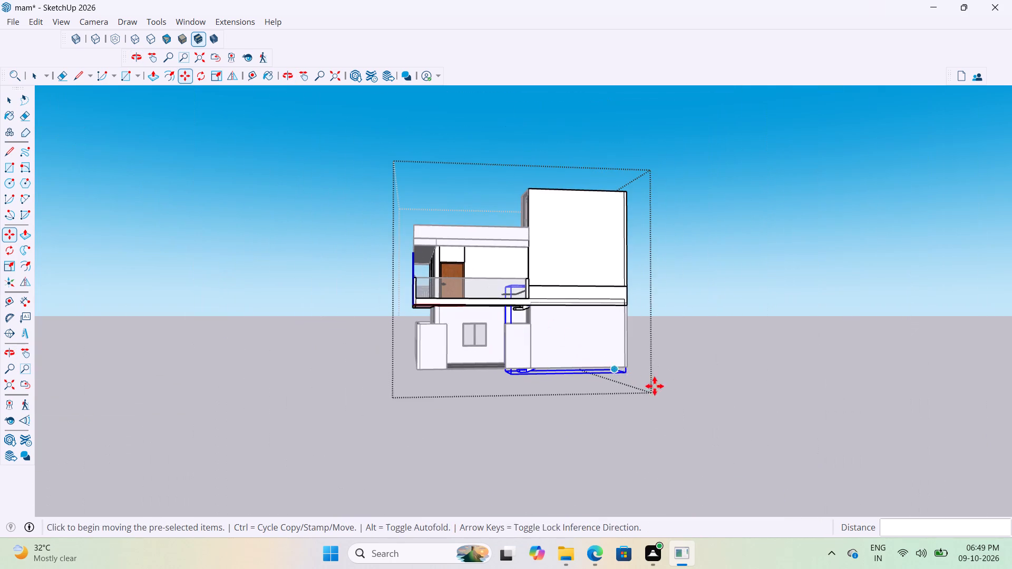
key("space")
key("space")
left_click(709, 369)
Inspect the entrance-side stairs and the underside of the ground floor slab for projecting steps.
scroll(551, 380, "up", 10)
middle_click_drag(524, 349, 601, 382)
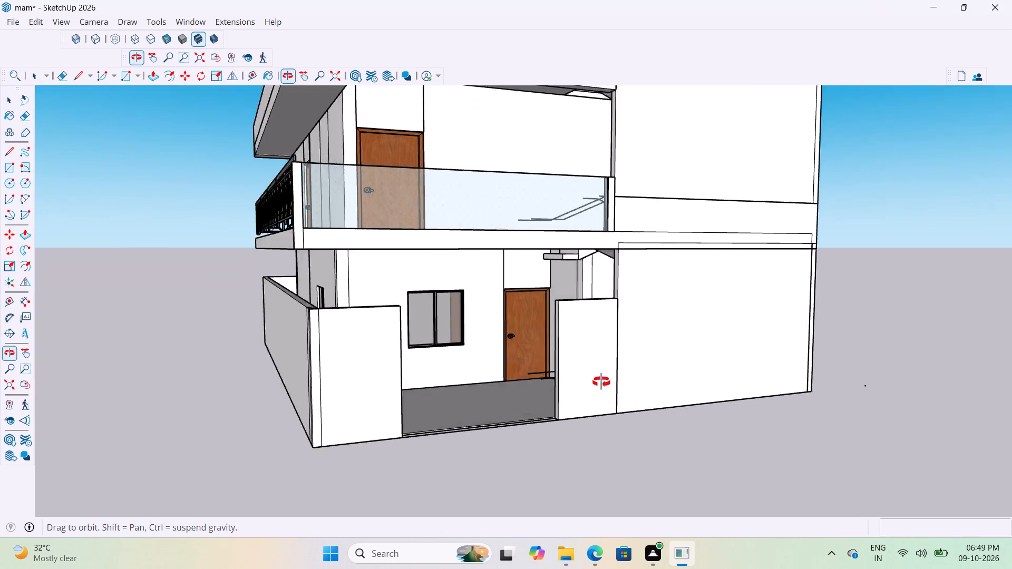
middle_click_drag(601, 382, 742, 459)
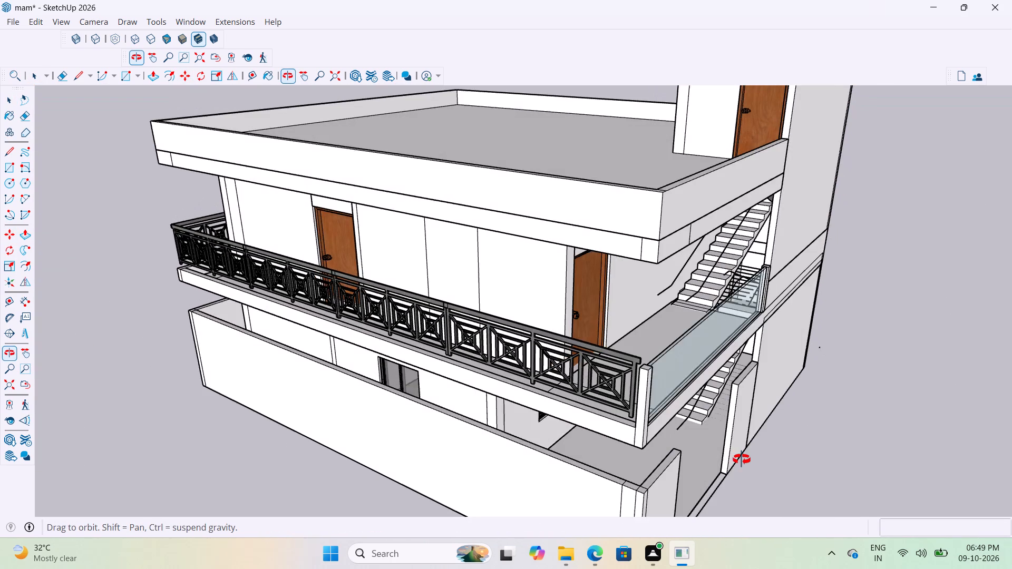
middle_click_drag(742, 459, 499, 309)
scroll(484, 356, "up", 4)
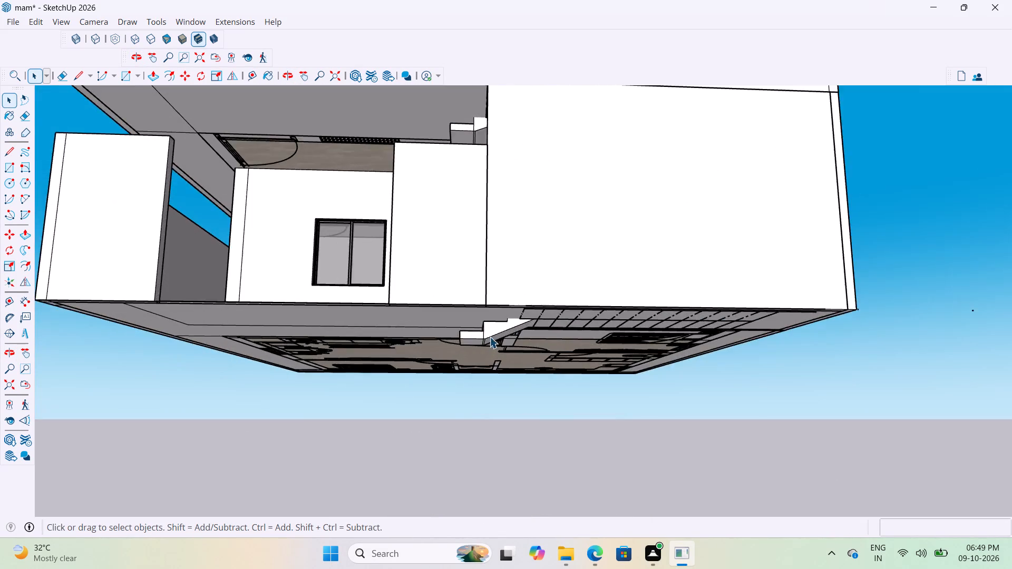
scroll(490, 337, "up", 5)
scroll(552, 319, "up", 6)
middle_click_drag(560, 278, 521, 236)
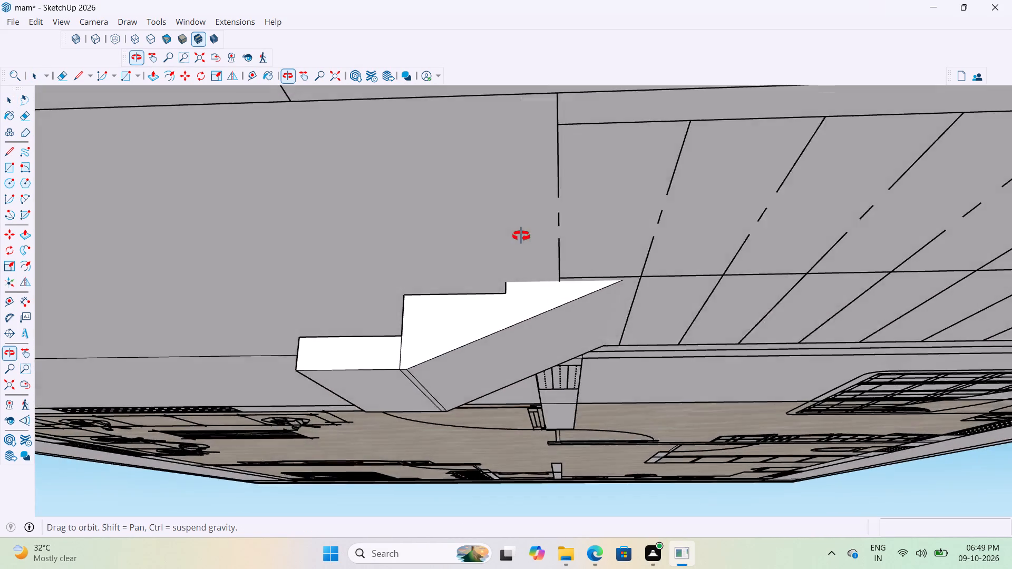
middle_click_drag(521, 236, 511, 234)
scroll(540, 274, "up", 3)
scroll(600, 286, "down", 3)
left_click(484, 349)
scroll(500, 343, "down", 8)
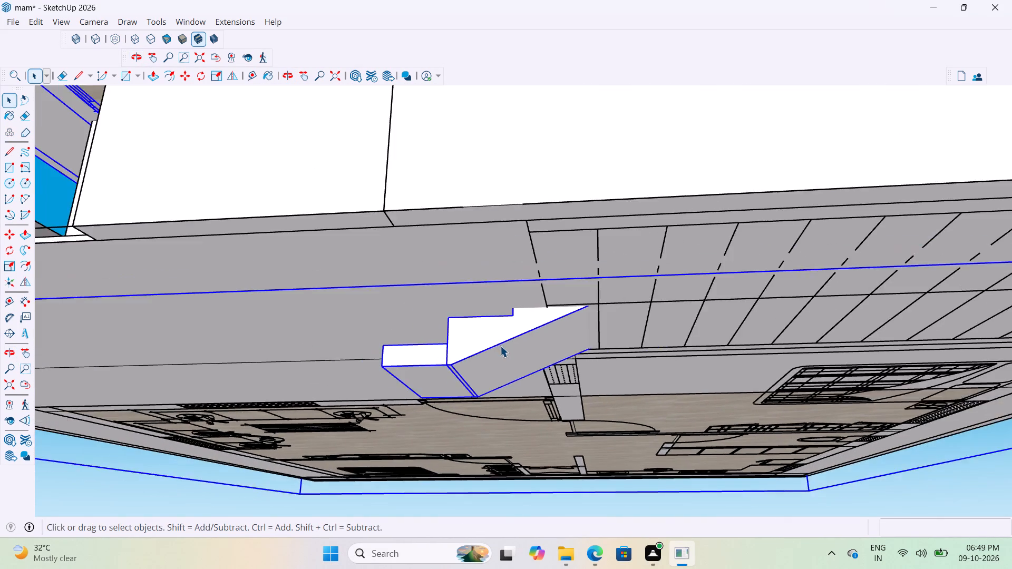
scroll(500, 346, "down", 12)
scroll(568, 358, "down", 1)
middle_click_drag(572, 366, 644, 487)
left_click(797, 427)
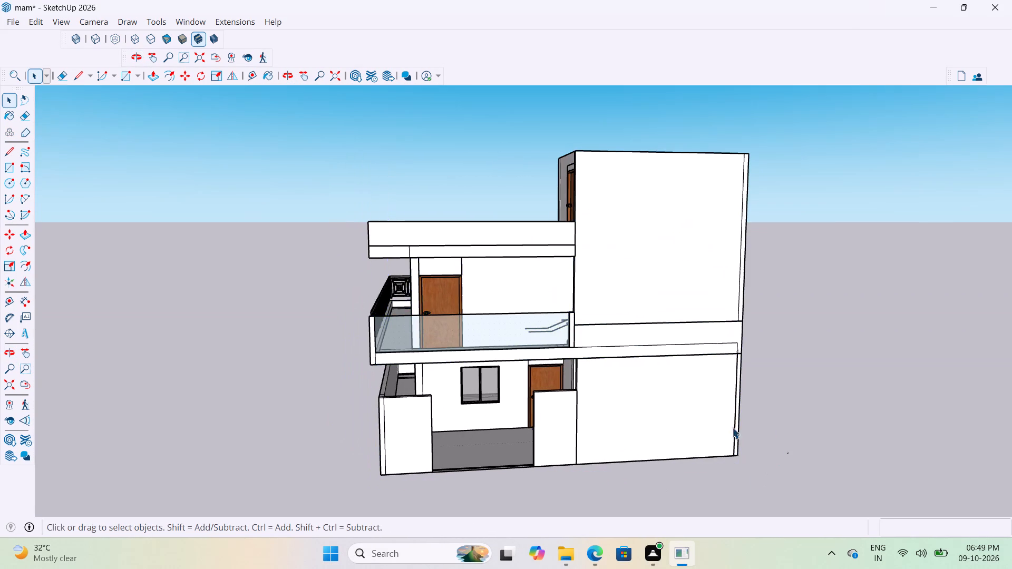
Examine the roof parapet's front outer corner and its junction with the stair block.
middle_click_drag(595, 384, 560, 468)
scroll(601, 201, "up", 3)
middle_click_drag(626, 201, 742, 212)
scroll(736, 219, "up", 3)
scroll(680, 239, "down", 4)
middle_click_drag(604, 190, 555, 165)
scroll(554, 165, "down", 1)
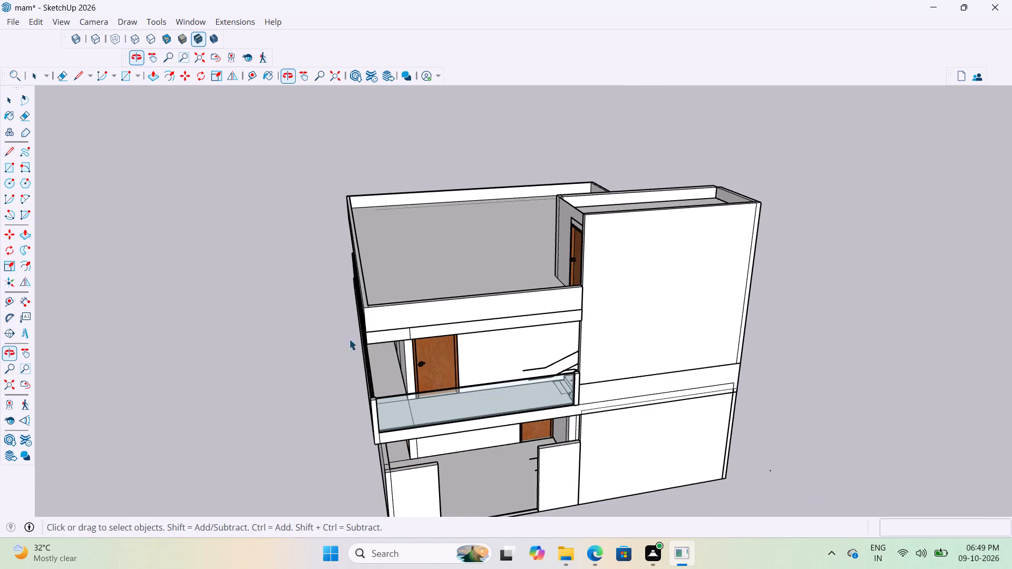
scroll(392, 311, "up", 18)
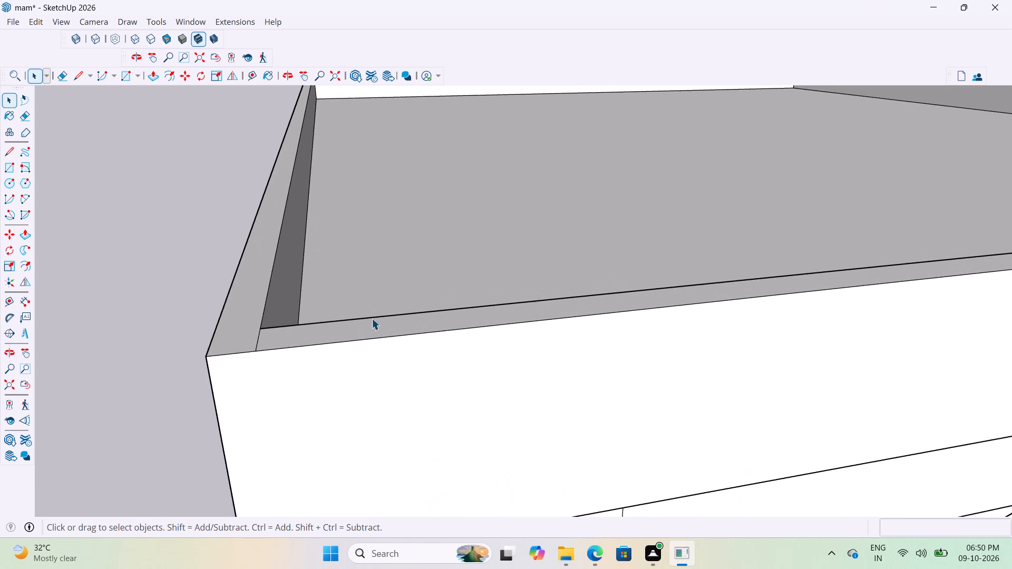
middle_click_drag(471, 400, 351, 401)
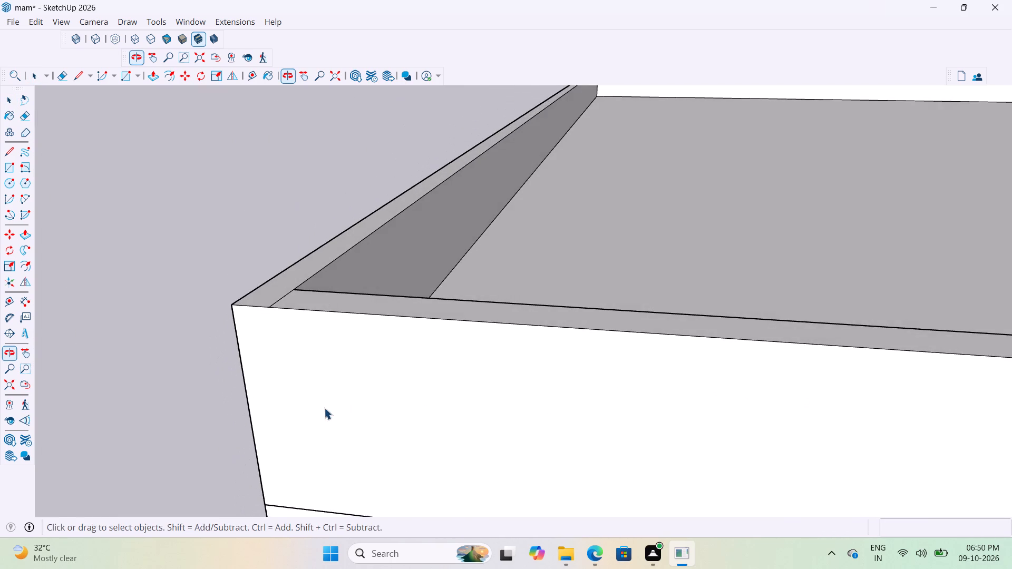
scroll(308, 407, "down", 16)
scroll(319, 381, "down", 5)
middle_click_drag(336, 369, 404, 369)
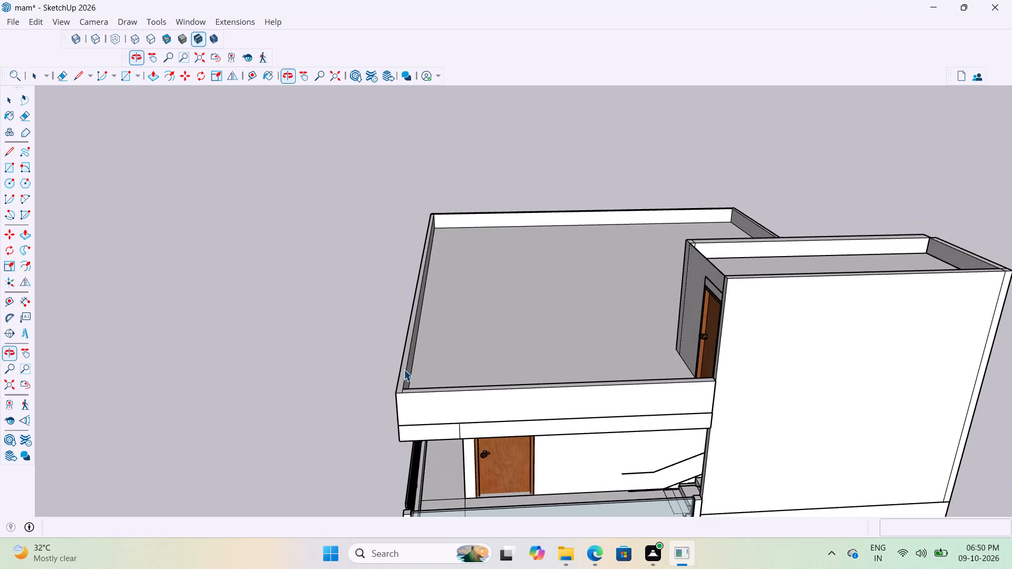
scroll(416, 411, "up", 7)
middle_click_drag(377, 317, 403, 326)
scroll(403, 326, "up", 1)
scroll(362, 340, "down", 9)
scroll(396, 368, "up", 11)
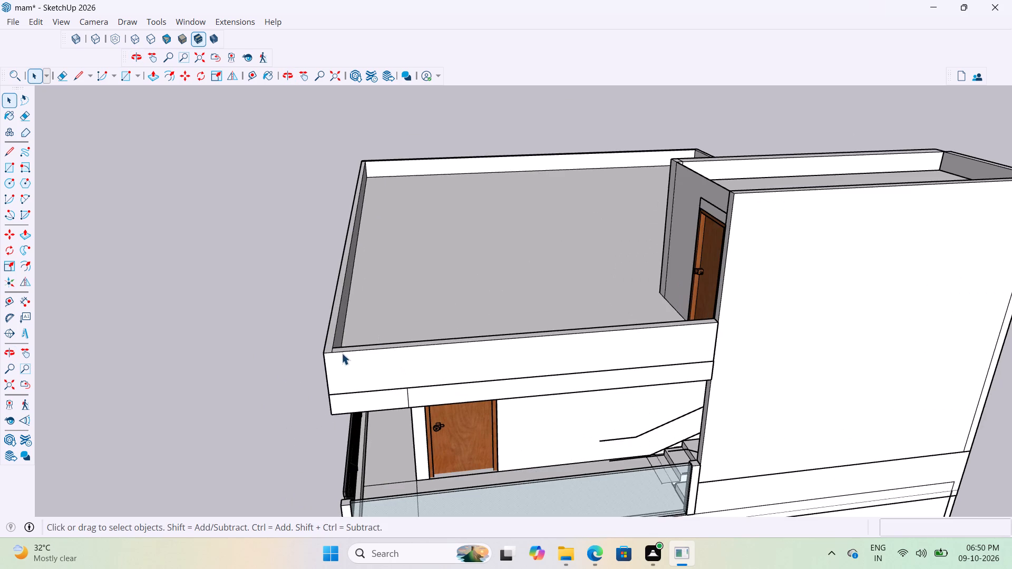
scroll(345, 338, "down", 5)
scroll(327, 333, "up", 1)
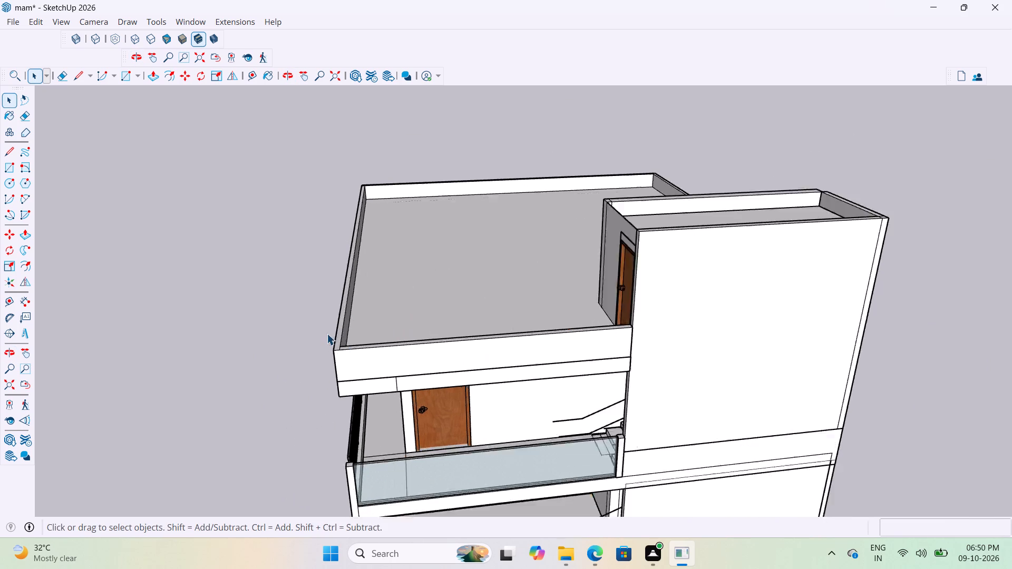
scroll(327, 333, "up", 6)
scroll(327, 333, "down", 4)
scroll(394, 345, "up", 3)
scroll(367, 359, "down", 2)
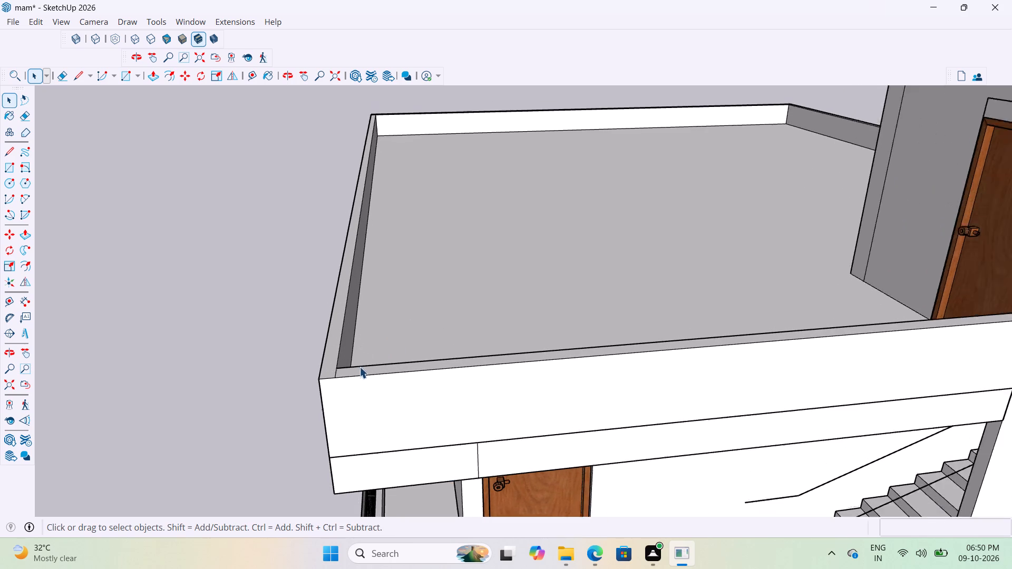
scroll(359, 367, "down", 1)
scroll(358, 367, "up", 10)
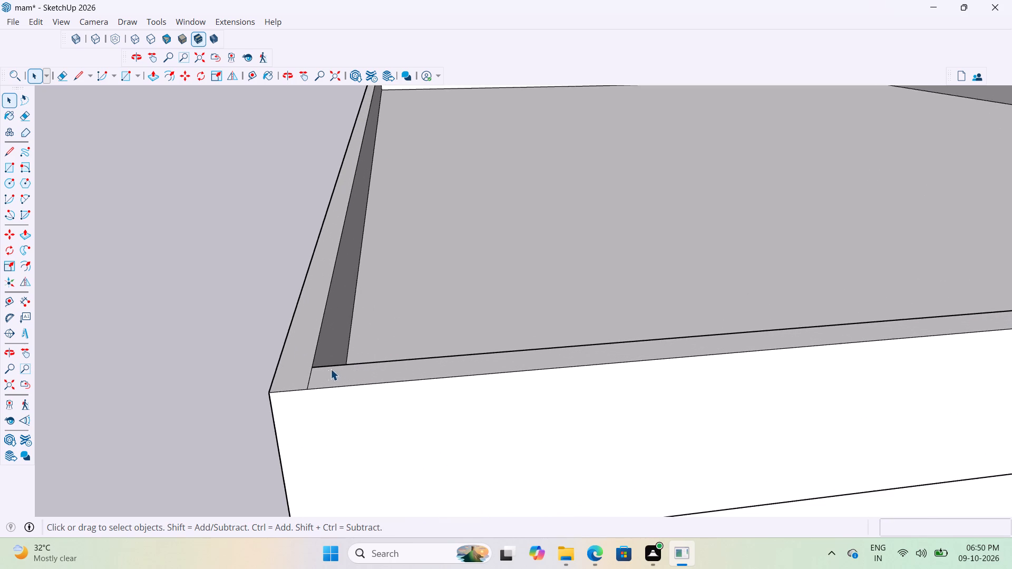
scroll(287, 367, "up", 3)
scroll(276, 359, "down", 3)
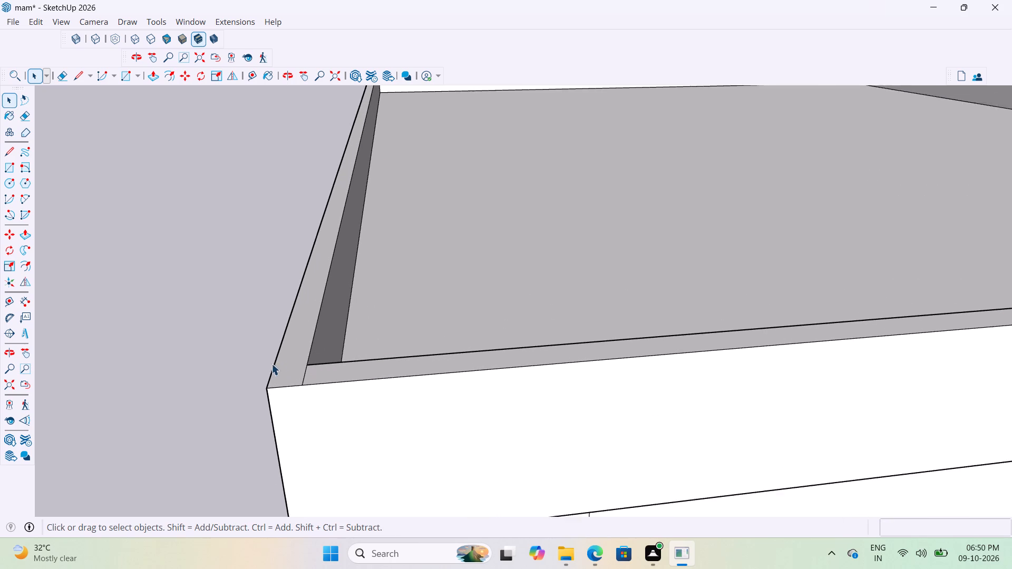
scroll(271, 364, "down", 17)
Check the stair block's outer wall, the glass-railed balcony front and the building's long sides for misaligned parts.
middle_click_drag(408, 392, 449, 348)
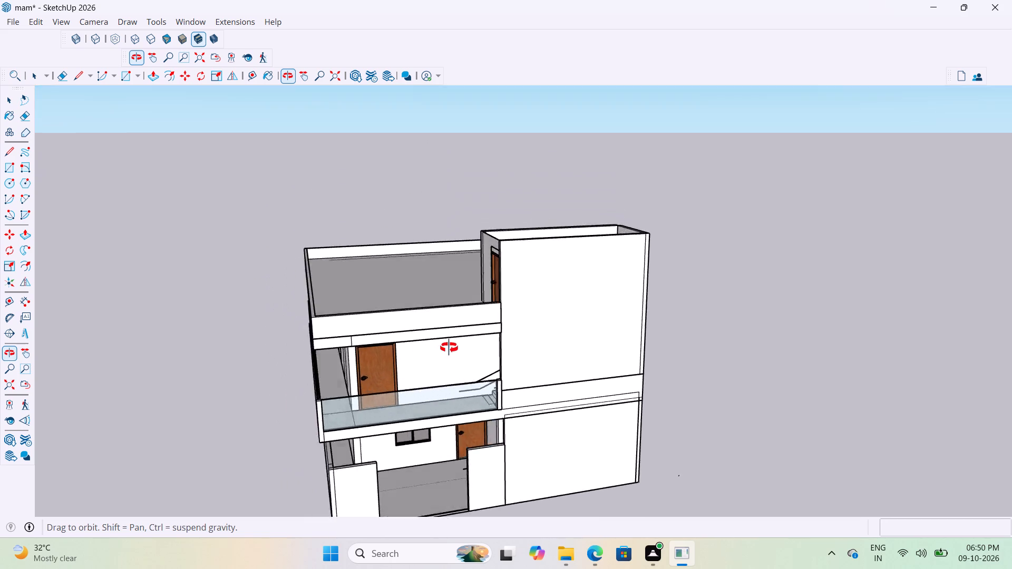
middle_click_drag(449, 348, 353, 359)
scroll(508, 441, "up", 4)
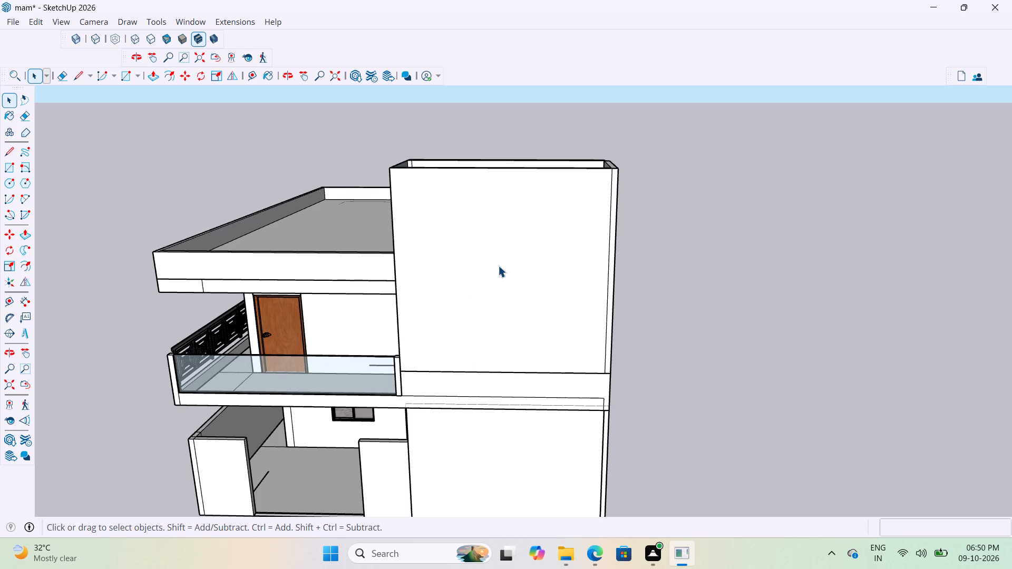
scroll(498, 266, "down", 3)
scroll(444, 317, "down", 4)
middle_click_drag(504, 326, 726, 329)
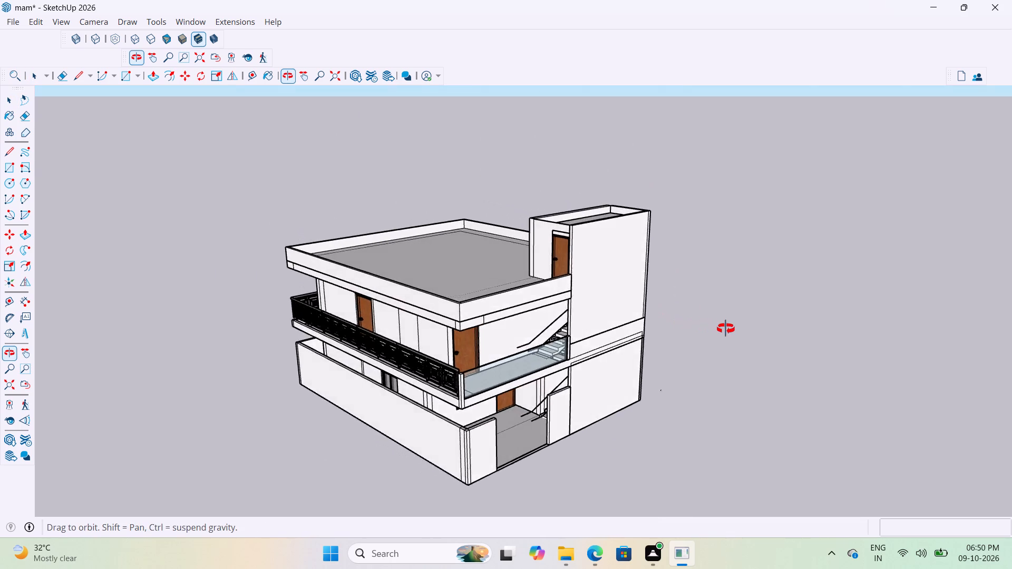
middle_click_drag(726, 329, 270, 372)
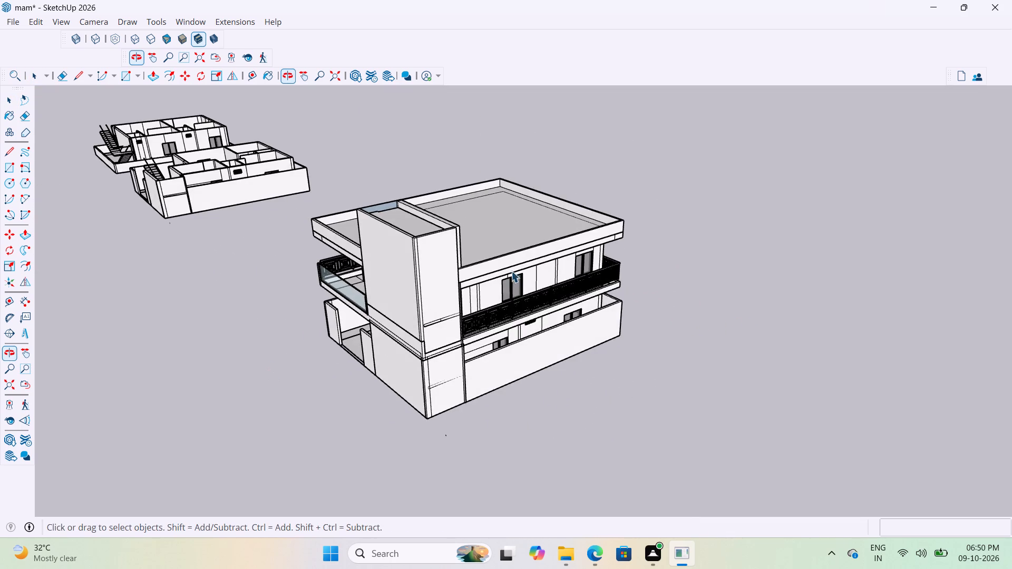
scroll(511, 271, "up", 12)
scroll(372, 310, "down", 5)
middle_click_drag(402, 309, 565, 287)
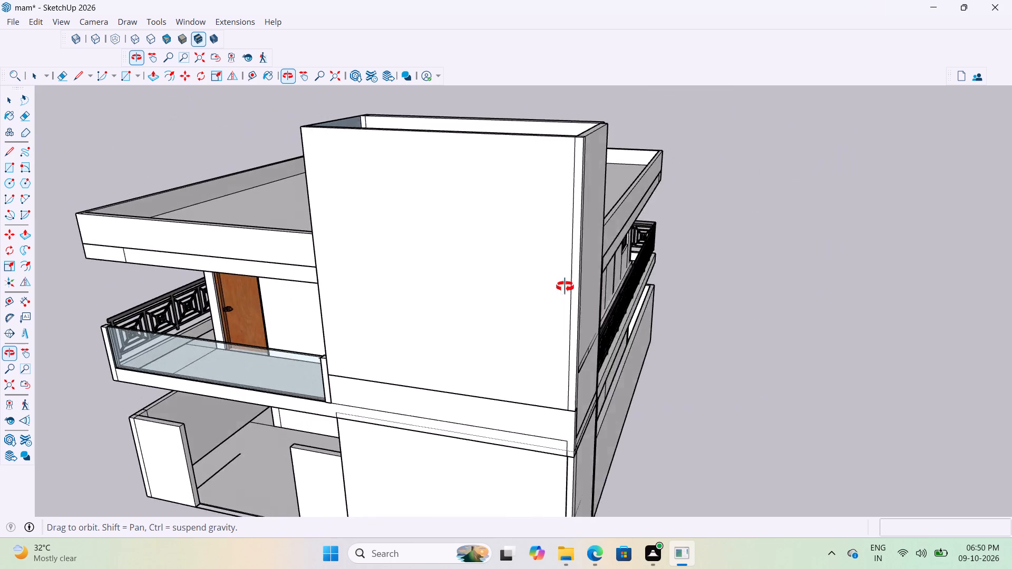
middle_click_drag(565, 287, 570, 286)
scroll(469, 320, "down", 10)
middle_click_drag(413, 330, 494, 308)
scroll(318, 353, "up", 7)
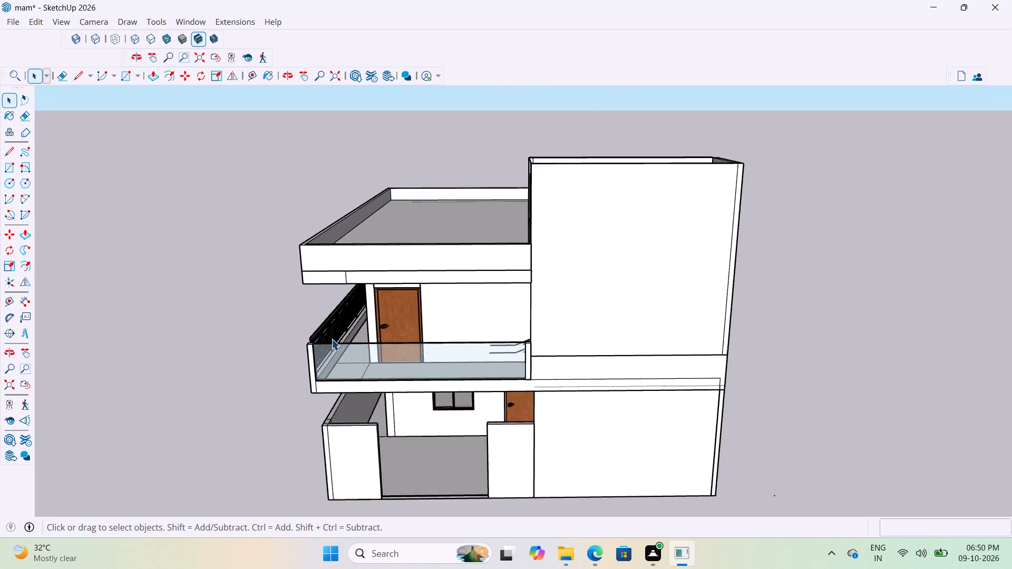
scroll(332, 339, "up", 11)
scroll(295, 356, "down", 10)
middle_click_drag(297, 364, 339, 347)
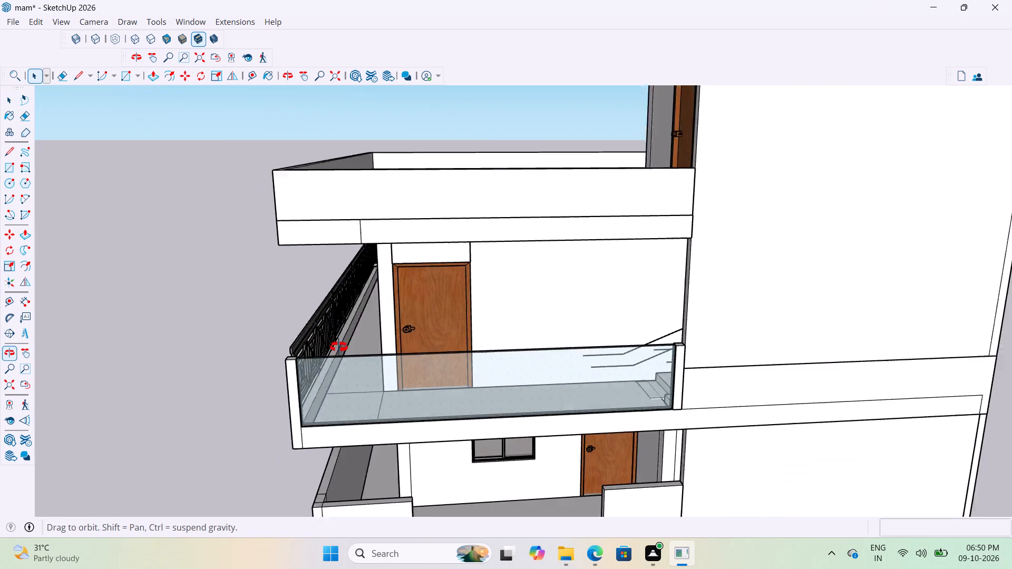
middle_click_drag(339, 347, 316, 345)
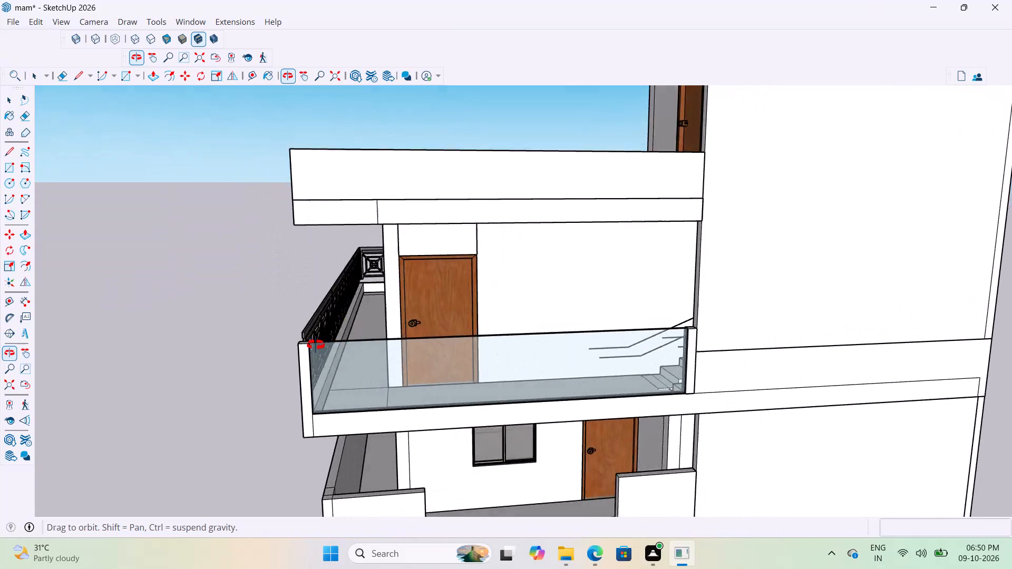
middle_click_drag(316, 345, 308, 344)
scroll(264, 325, "down", 8)
scroll(367, 339, "up", 7)
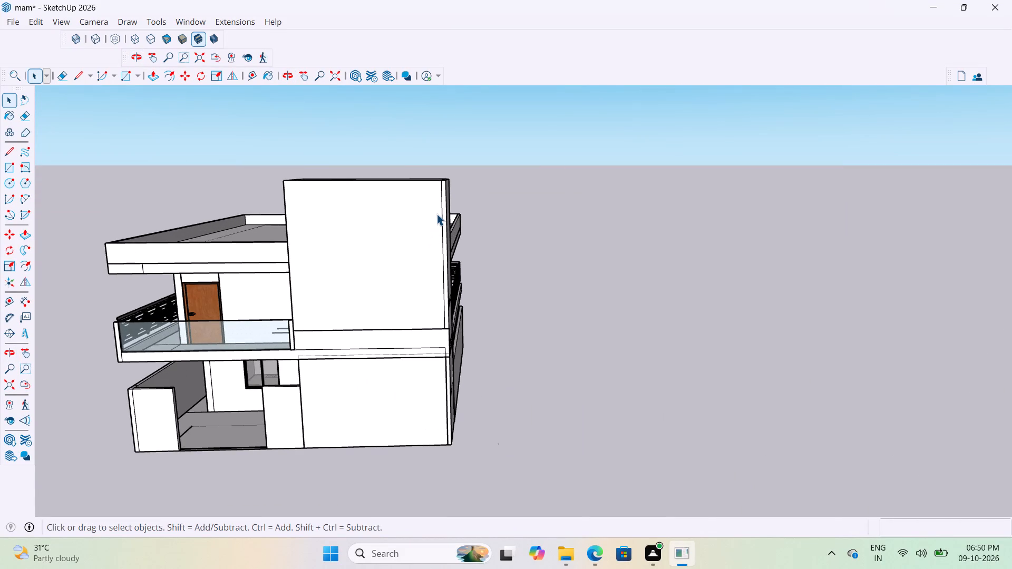
scroll(451, 222, "down", 4)
middle_click_drag(532, 262, 395, 273)
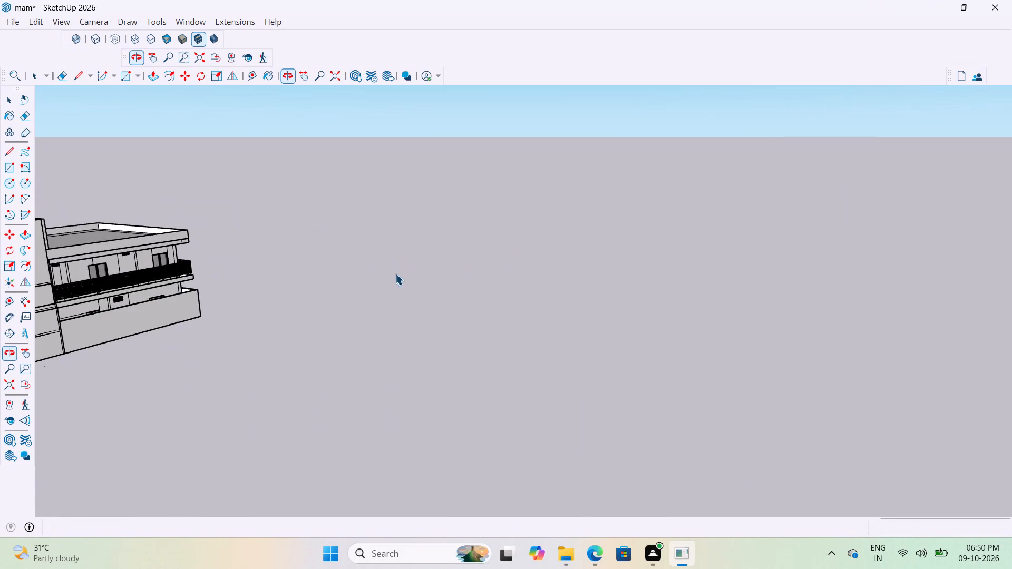
Check the building's railed long side, stair block, glass-railed front and roof parapet from several sides.
scroll(554, 263, "down", 6)
middle_click_drag(344, 258, 534, 293)
scroll(416, 316, "up", 2)
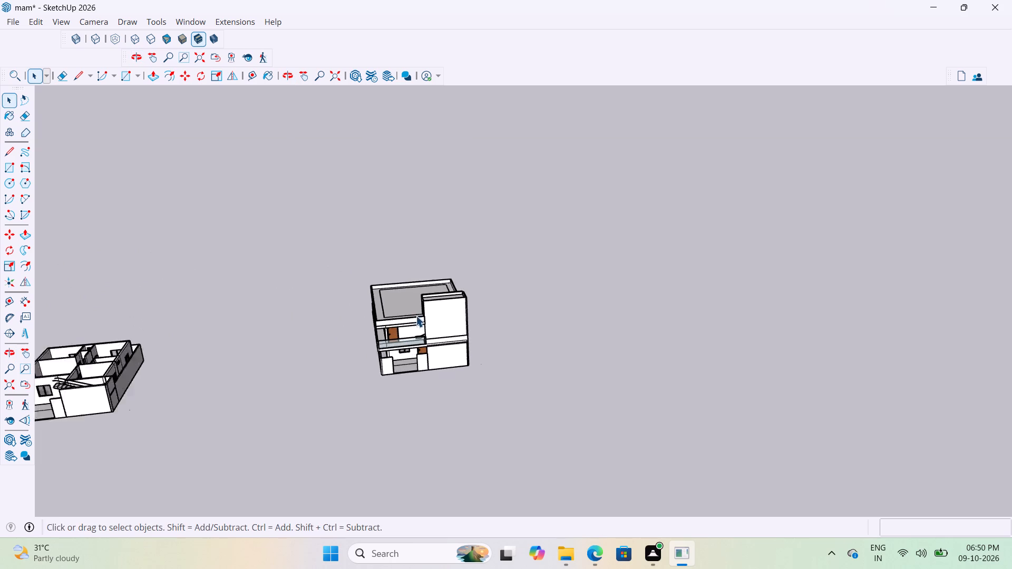
scroll(416, 316, "up", 15)
middle_click_drag(590, 280, 109, 332)
scroll(582, 278, "up", 1)
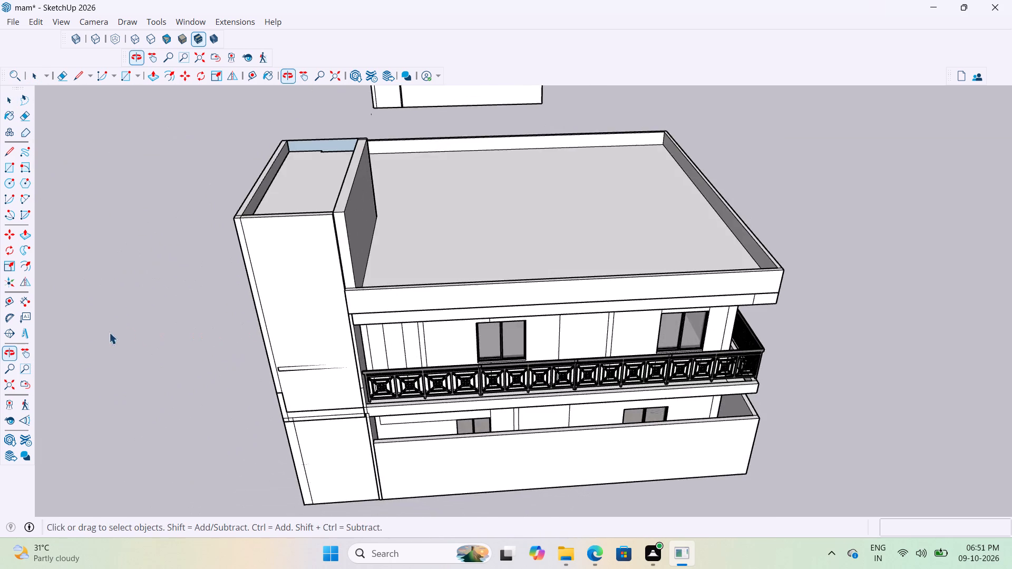
middle_click_drag(109, 332, 115, 336)
scroll(382, 194, "down", 5)
middle_click_drag(372, 235, 855, 189)
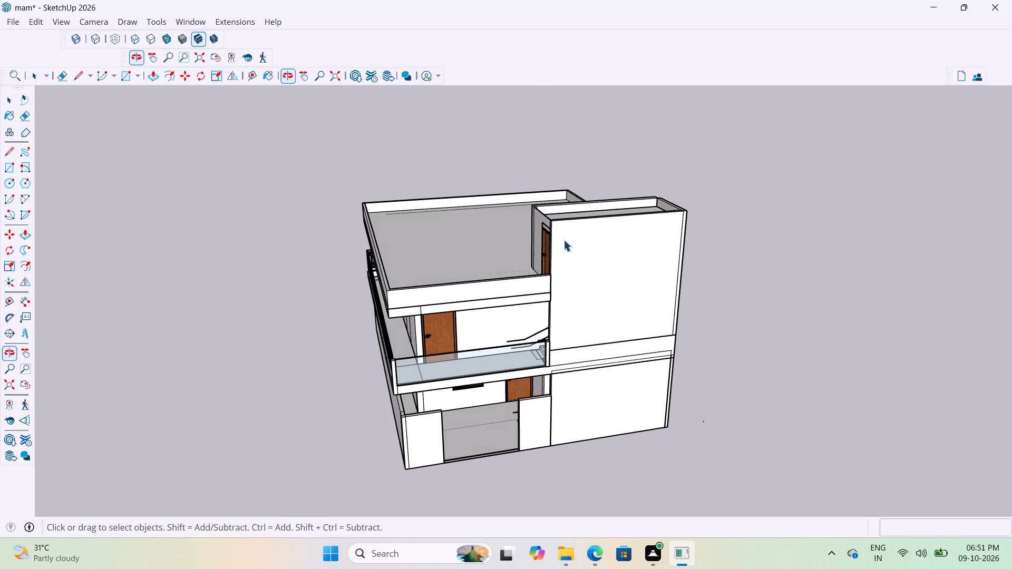
middle_click_drag(566, 239, 676, 213)
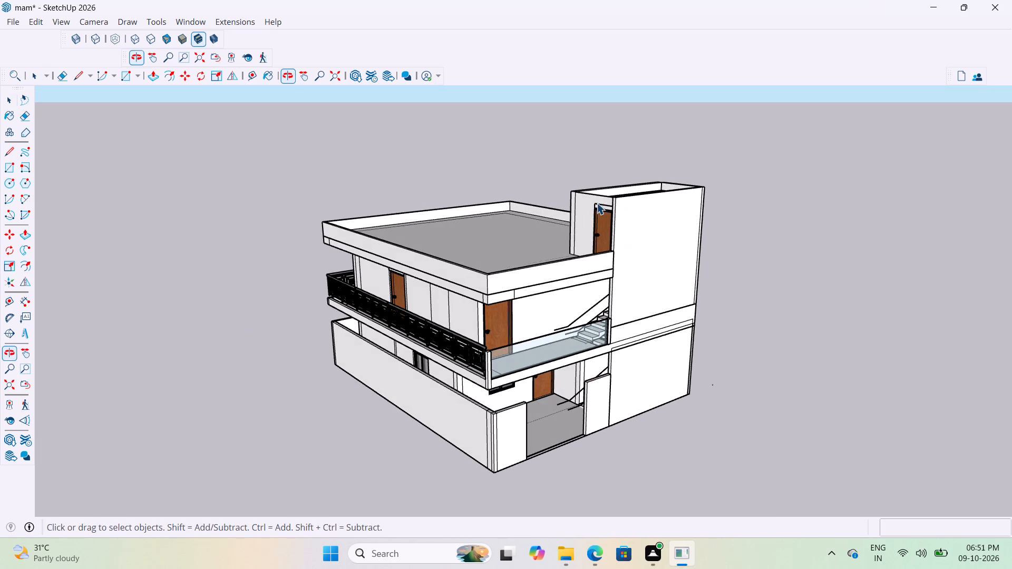
scroll(597, 203, "up", 6)
middle_click_drag(625, 201, 540, 230)
scroll(469, 250, "down", 4)
Switch to the 3D Warehouse page in Edge and search its models for "pargola".
left_click(589, 547)
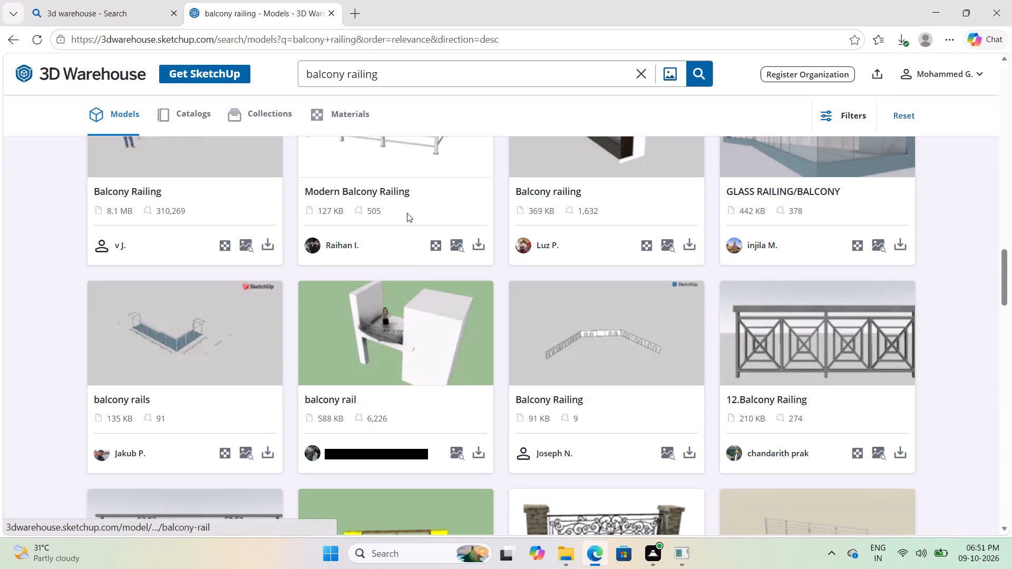
left_click(639, 73)
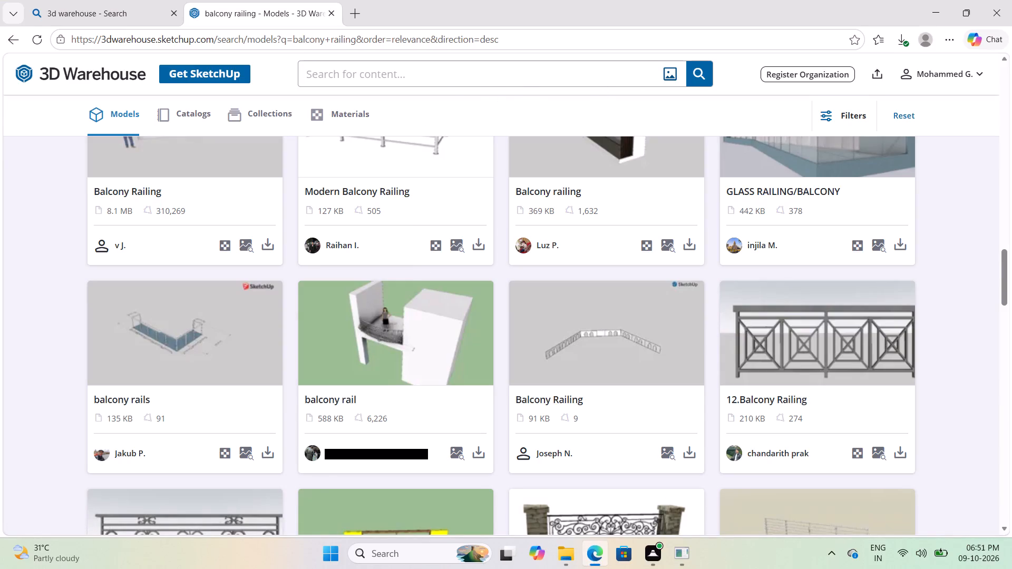
type("pargola")
key("Return")
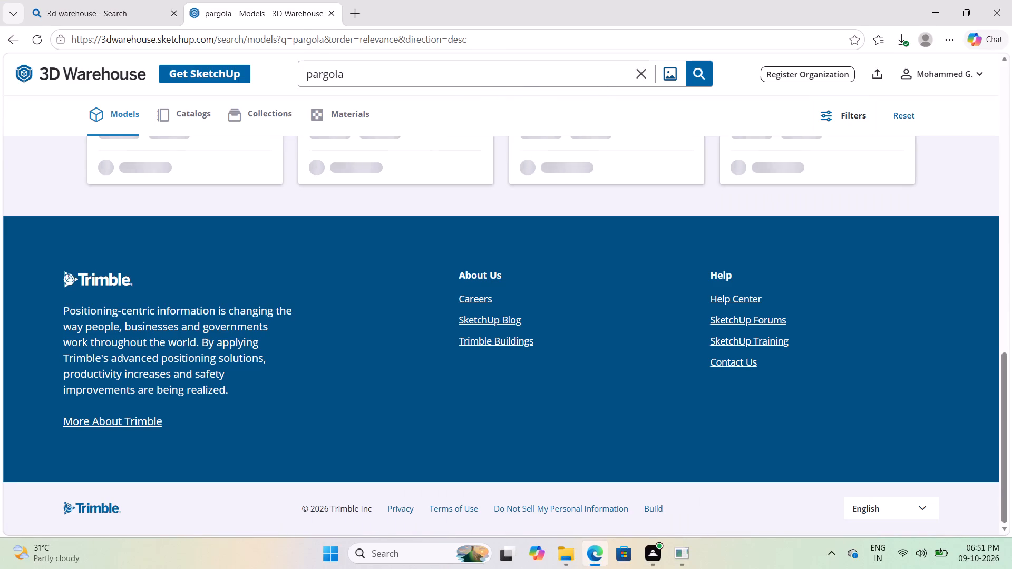
Browse the pergola search results for a model that suits the building.
scroll(607, 250, "up", 14)
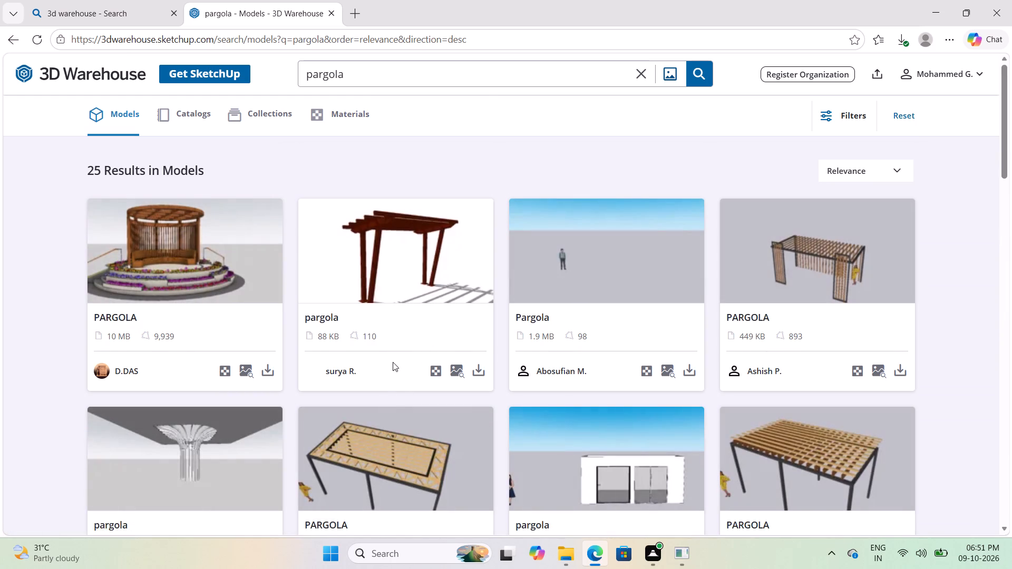
scroll(383, 368, "down", 4)
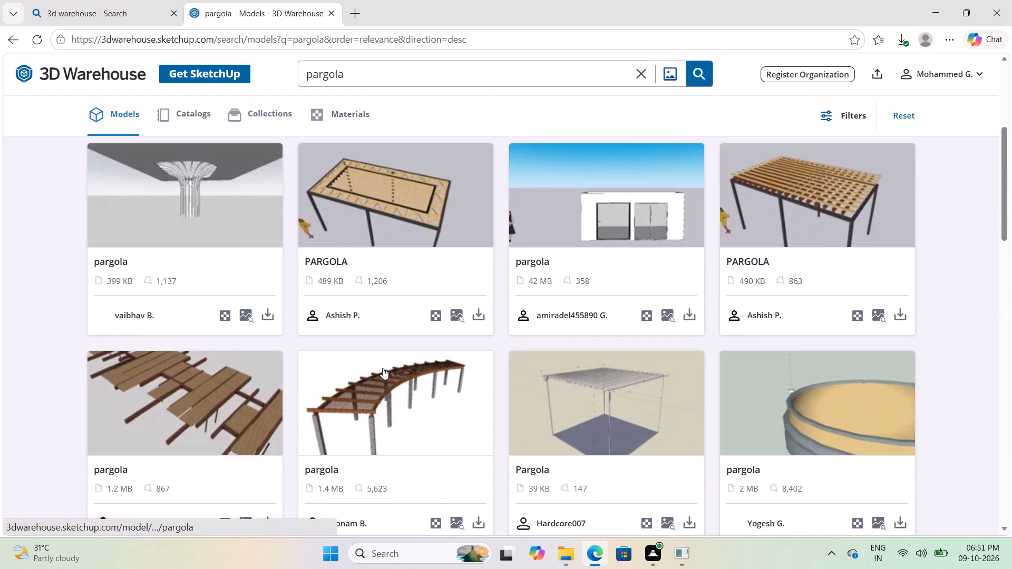
scroll(395, 379, "down", 4)
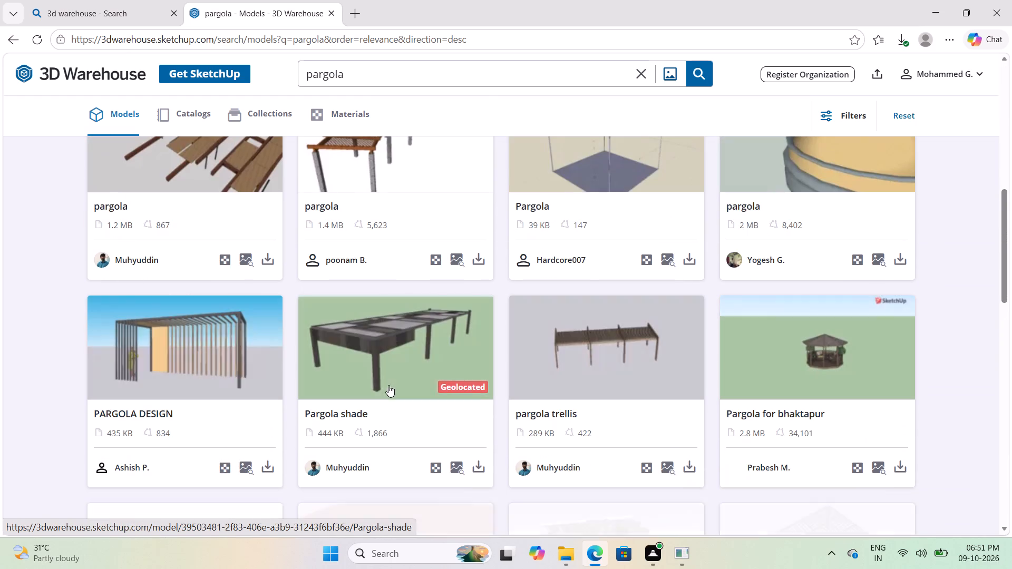
scroll(397, 407, "down", 2)
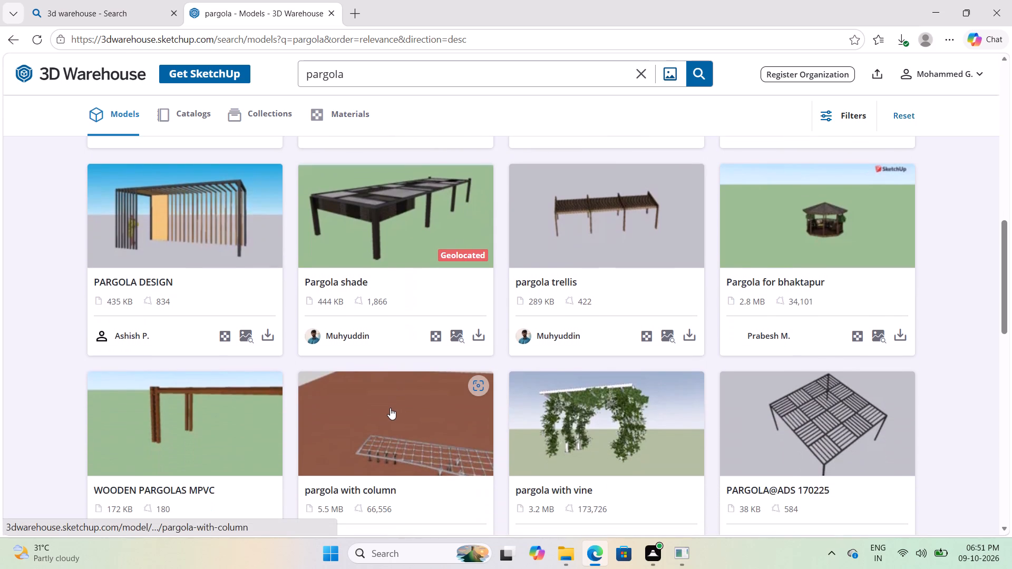
scroll(269, 430, "down", 4)
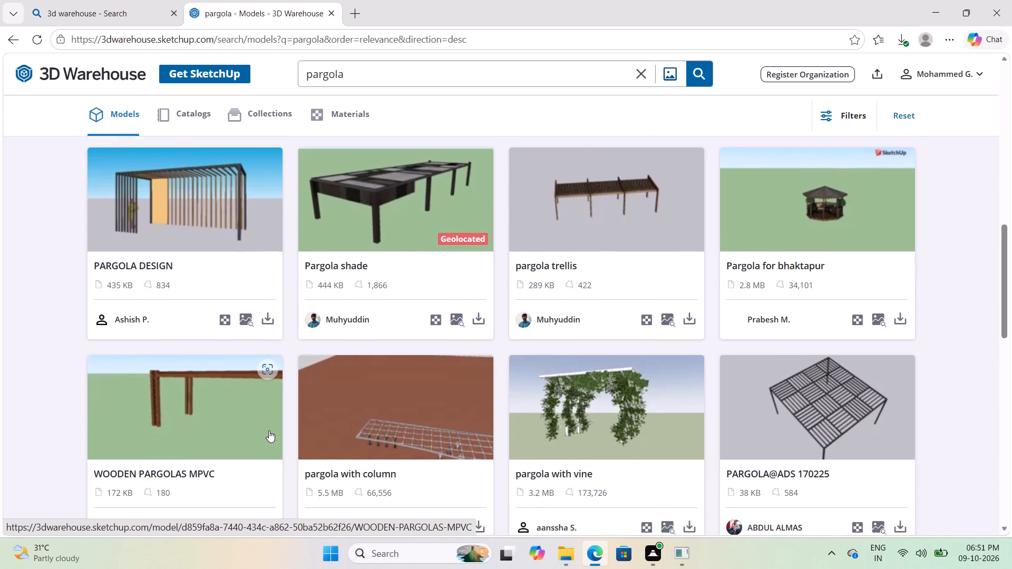
scroll(269, 431, "down", 4)
scroll(269, 432, "up", 16)
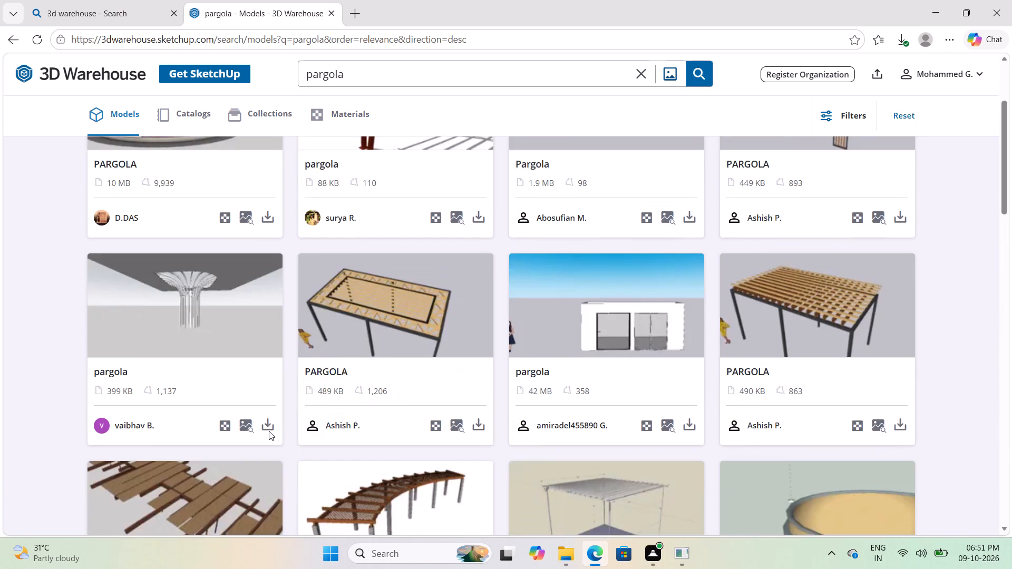
scroll(235, 442, "down", 8)
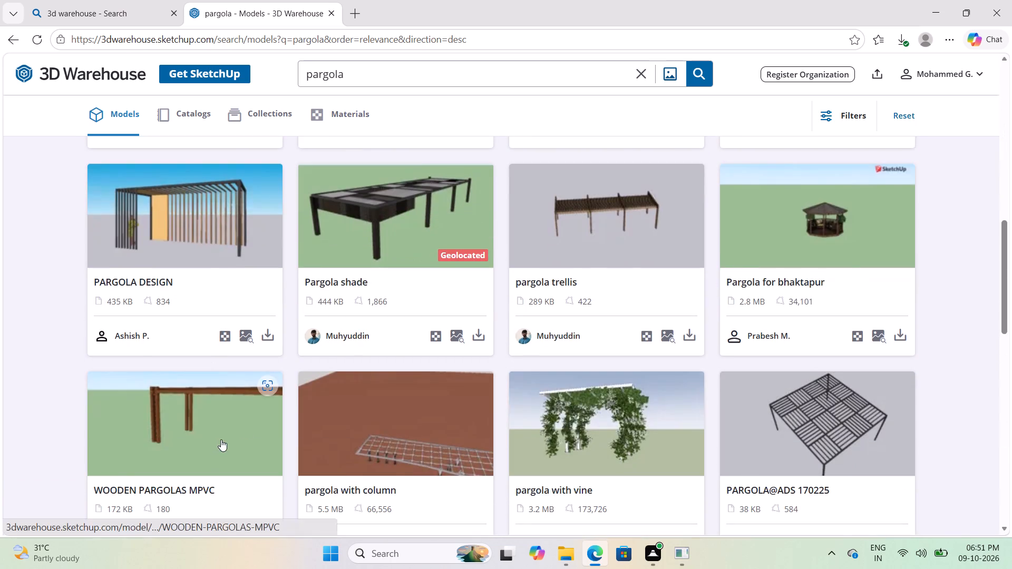
scroll(314, 386, "up", 4)
scroll(222, 394, "down", 5)
Return to SketchUp and examine the glass-railed front balcony and the staircase flights beside it.
left_click(687, 557)
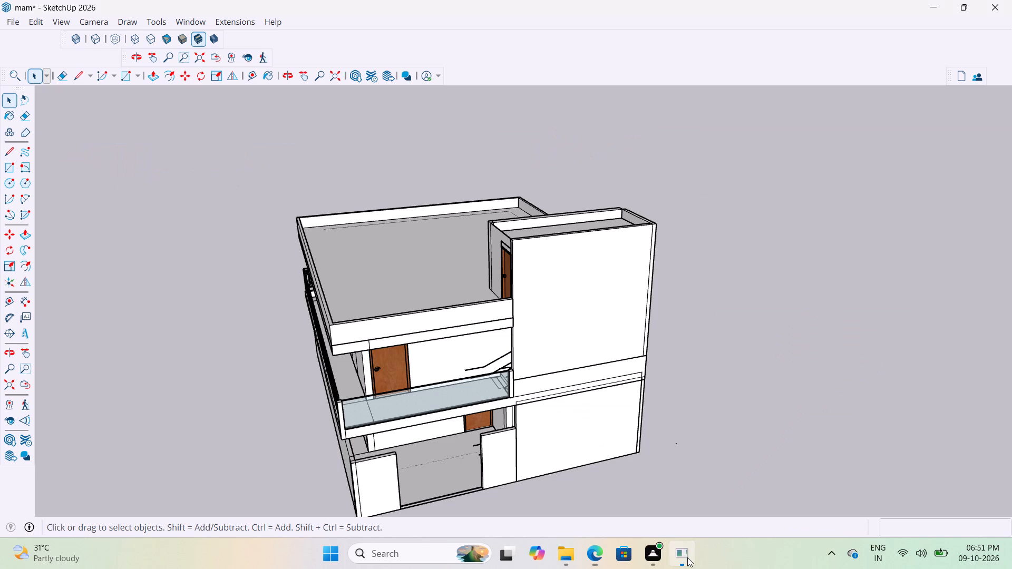
scroll(514, 377, "up", 6)
middle_click_drag(510, 353, 474, 305)
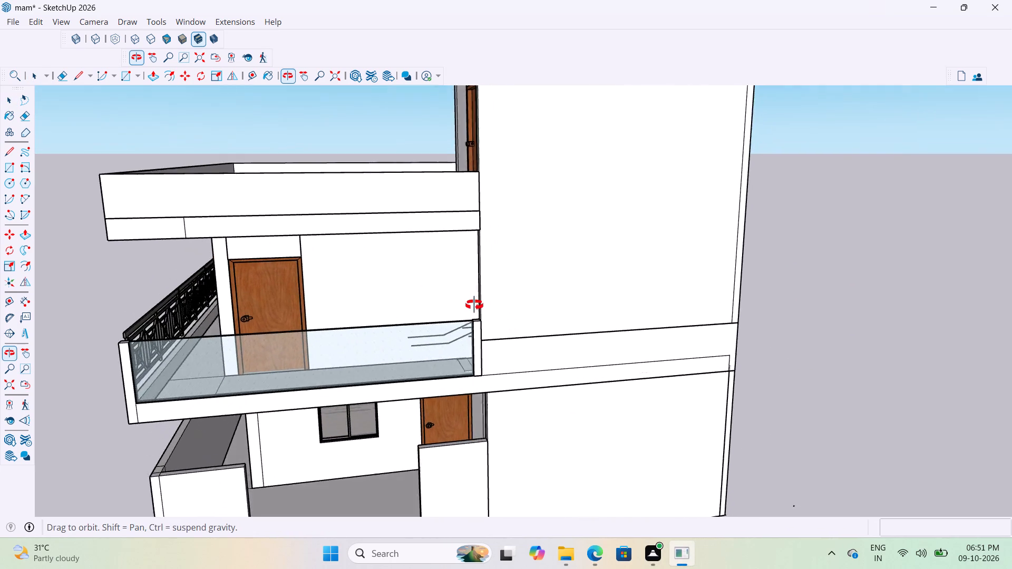
middle_click_drag(474, 305, 453, 309)
scroll(434, 305, "up", 5)
scroll(437, 315, "down", 4)
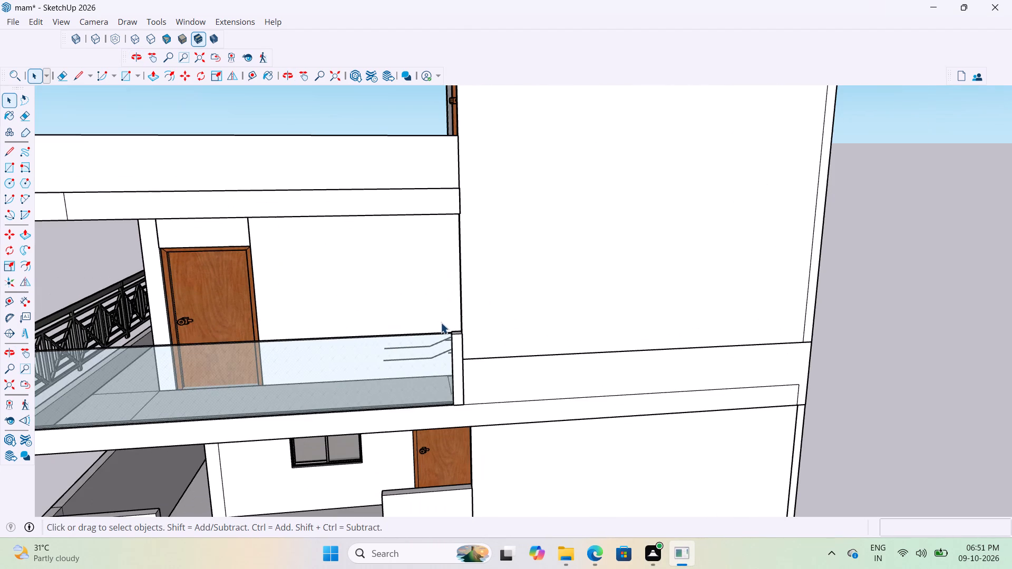
scroll(441, 365, "down", 4)
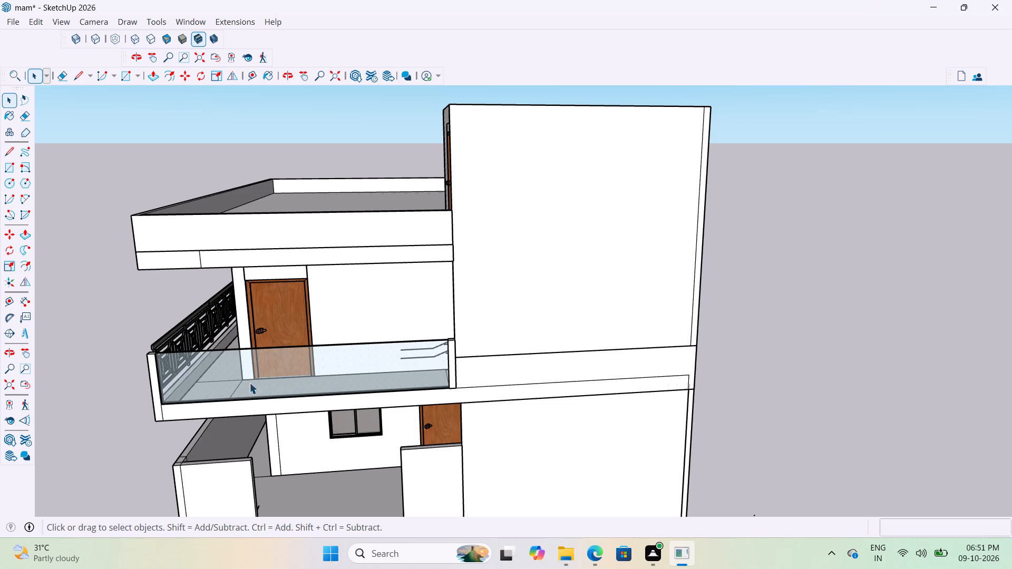
scroll(349, 392, "up", 1)
middle_click_drag(351, 387, 337, 361)
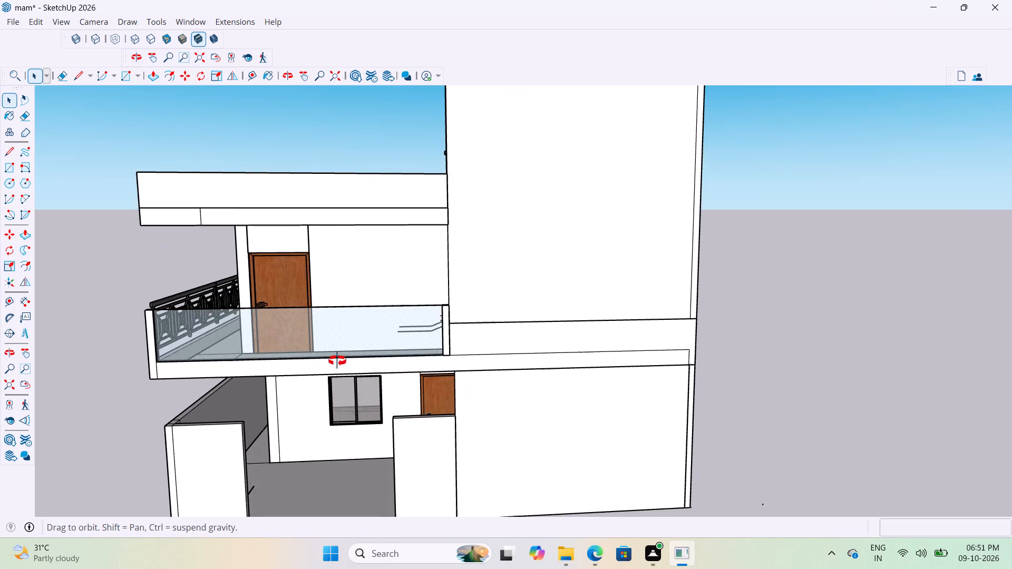
middle_click_drag(337, 361, 318, 380)
scroll(310, 368, "up", 5)
middle_click_drag(384, 337, 499, 362)
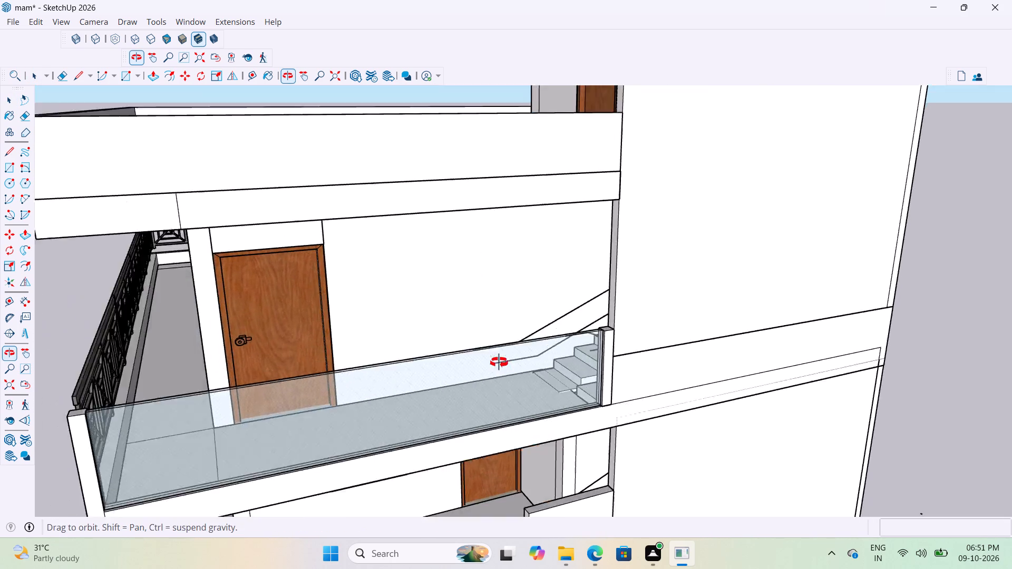
middle_click_drag(499, 362, 563, 370)
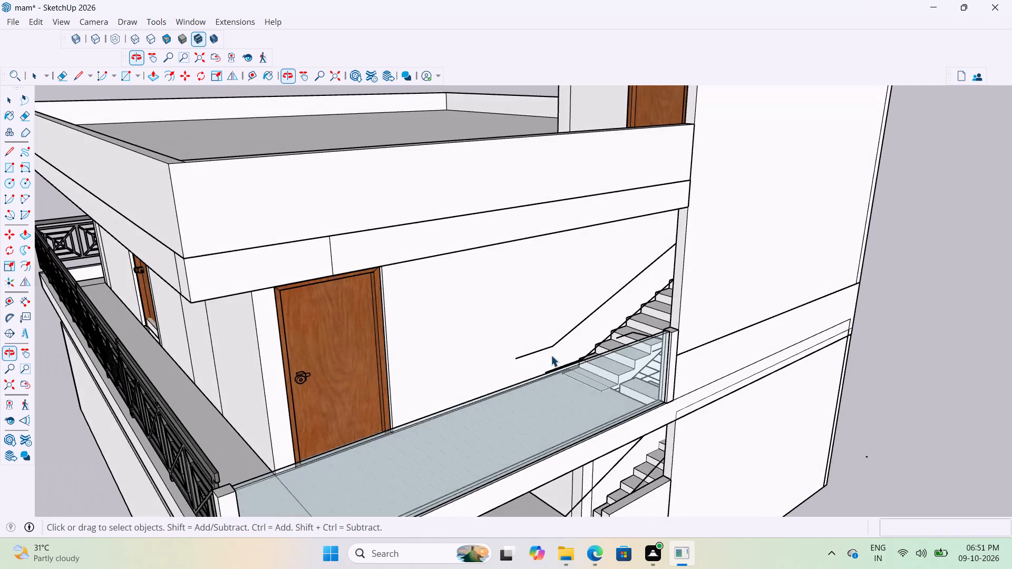
scroll(551, 353, "down", 10)
scroll(572, 411, "up", 8)
middle_click_drag(573, 359, 587, 440)
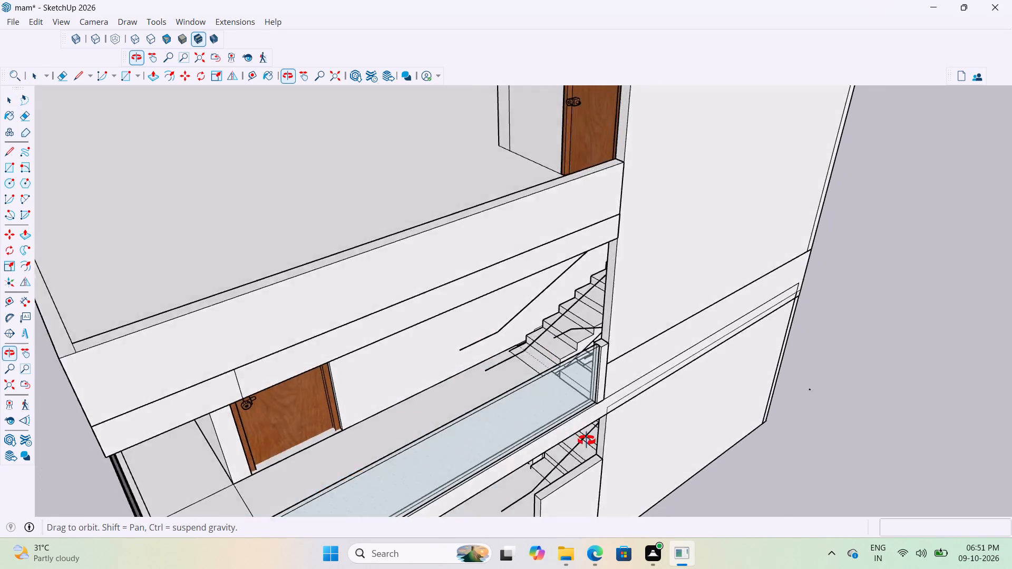
middle_click_drag(587, 440, 622, 454)
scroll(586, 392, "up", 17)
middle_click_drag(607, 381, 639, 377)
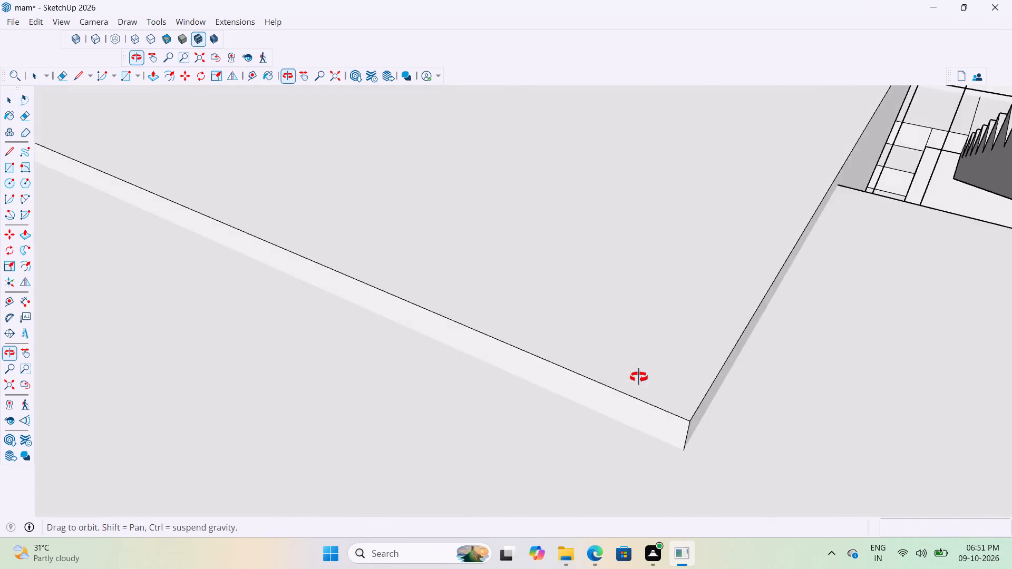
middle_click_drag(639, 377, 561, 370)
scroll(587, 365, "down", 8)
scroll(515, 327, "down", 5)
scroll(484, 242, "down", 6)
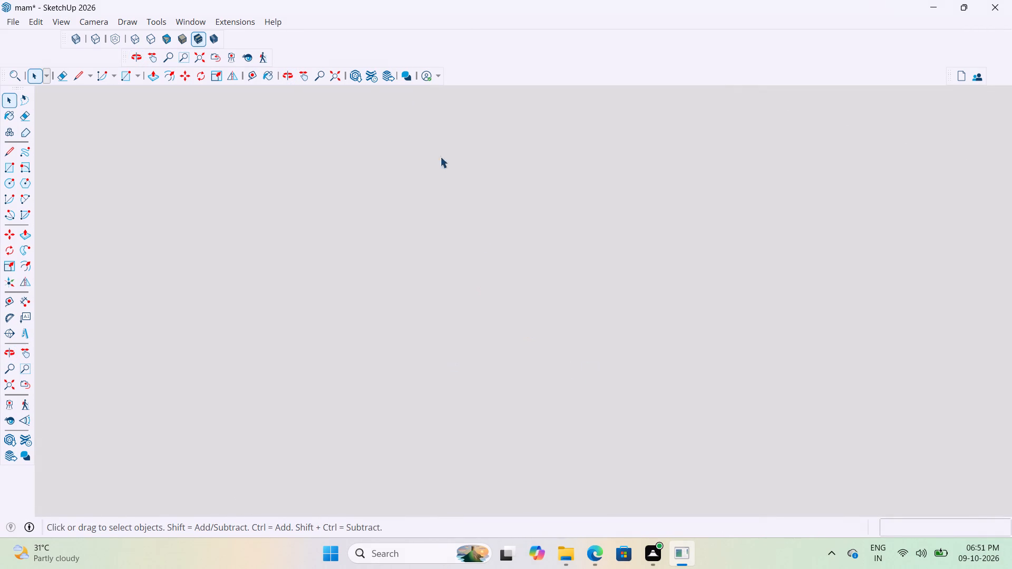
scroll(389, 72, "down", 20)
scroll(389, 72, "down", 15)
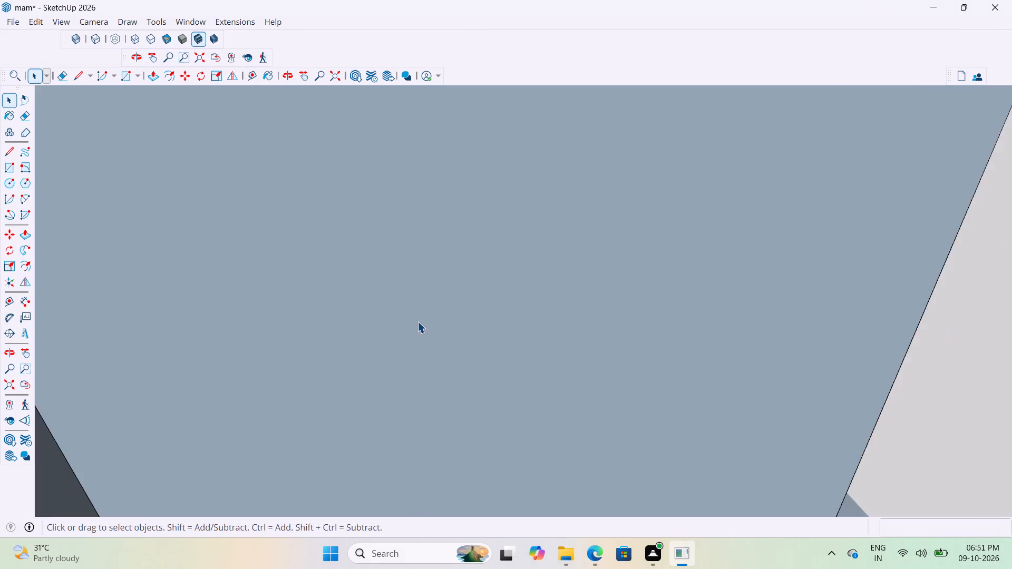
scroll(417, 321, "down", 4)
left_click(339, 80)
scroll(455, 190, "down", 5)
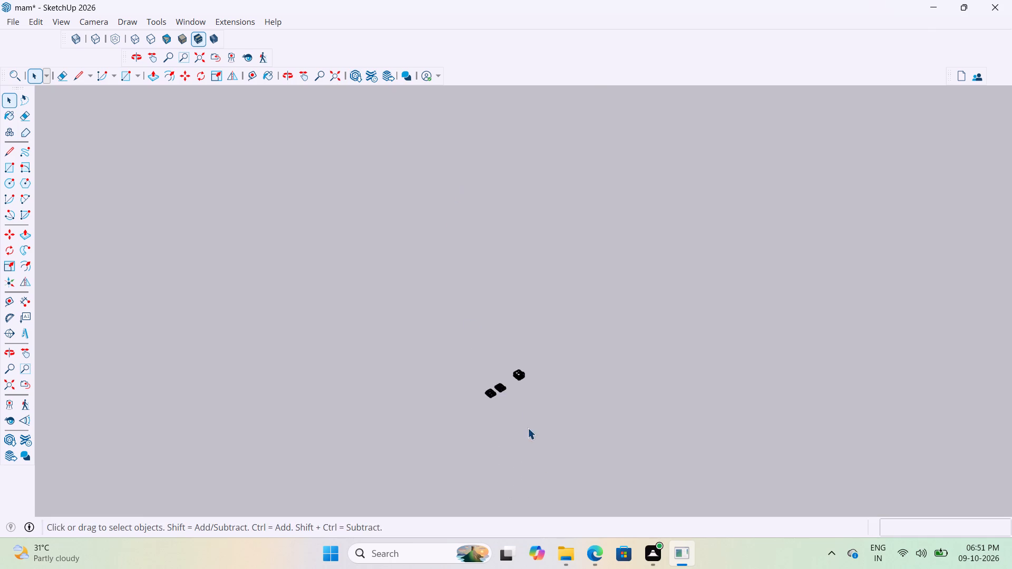
Open the staircase group at the upper floor's stairwell opening beside the glass-railed balcony for editing.
scroll(528, 428, "up", 20)
scroll(528, 428, "up", 19)
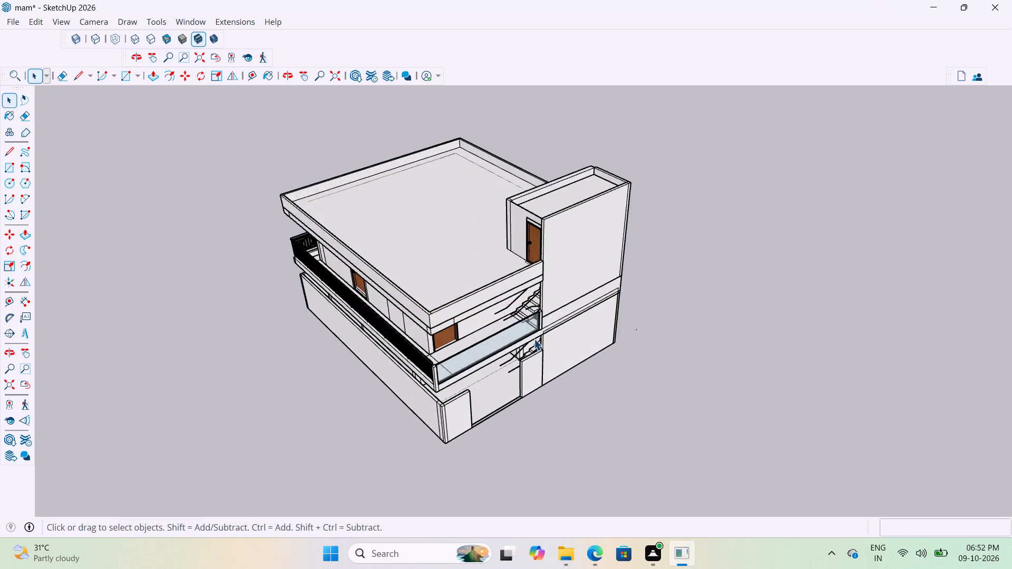
scroll(534, 339, "up", 9)
middle_click_drag(522, 284, 651, 282)
scroll(575, 296, "up", 2)
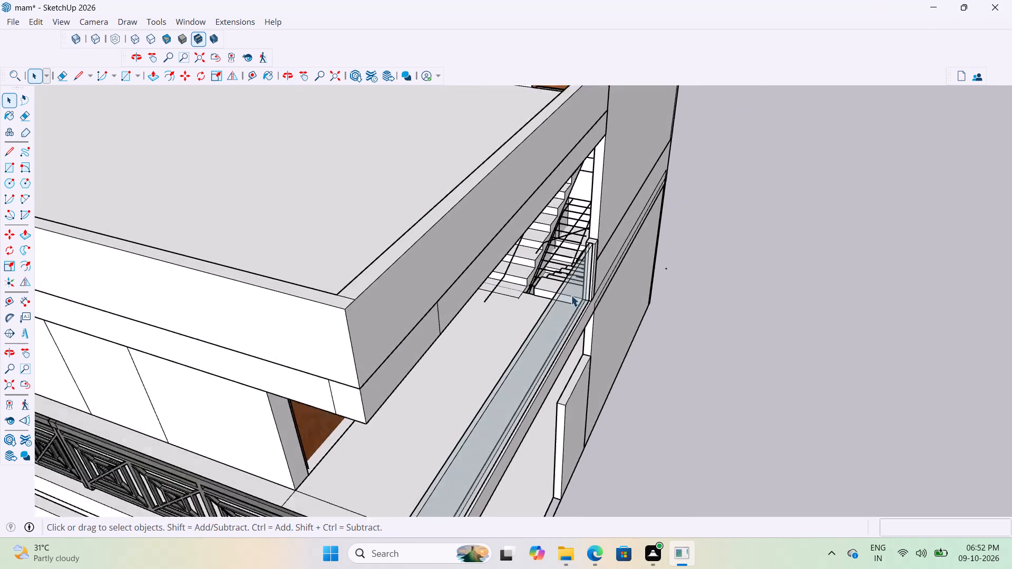
scroll(571, 295, "up", 10)
left_click(535, 297)
scroll(535, 297, "up", 7)
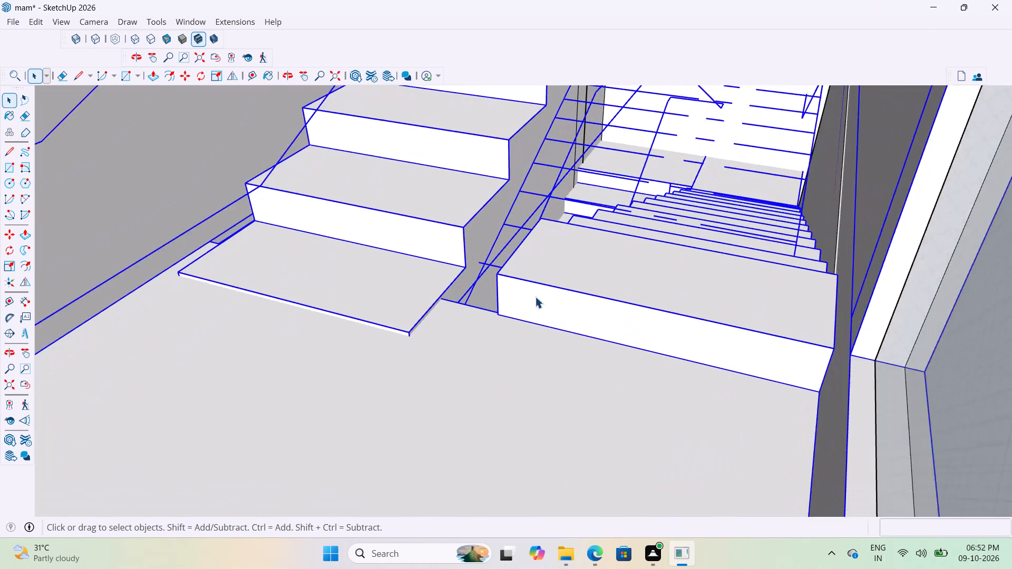
double_click(535, 297)
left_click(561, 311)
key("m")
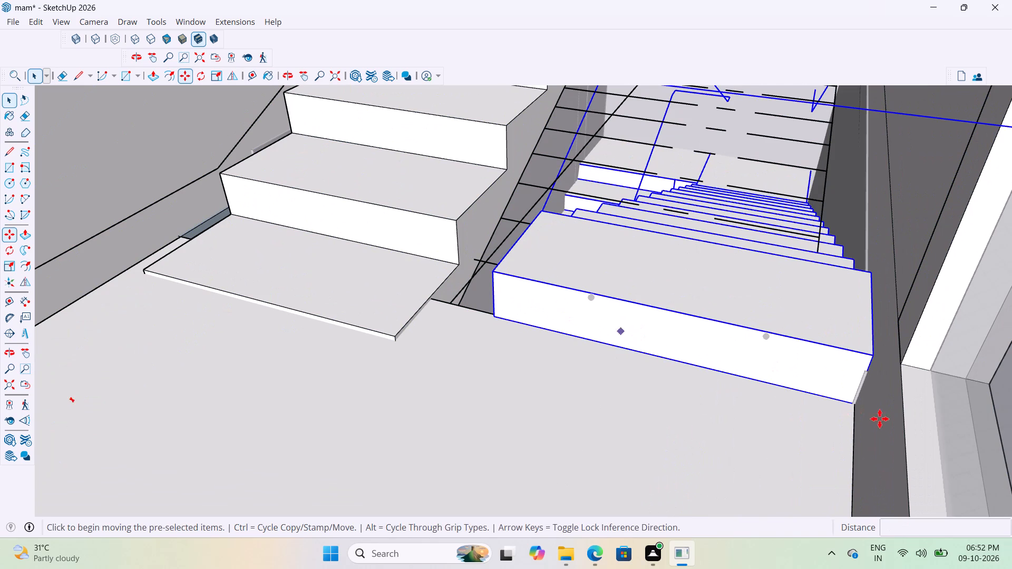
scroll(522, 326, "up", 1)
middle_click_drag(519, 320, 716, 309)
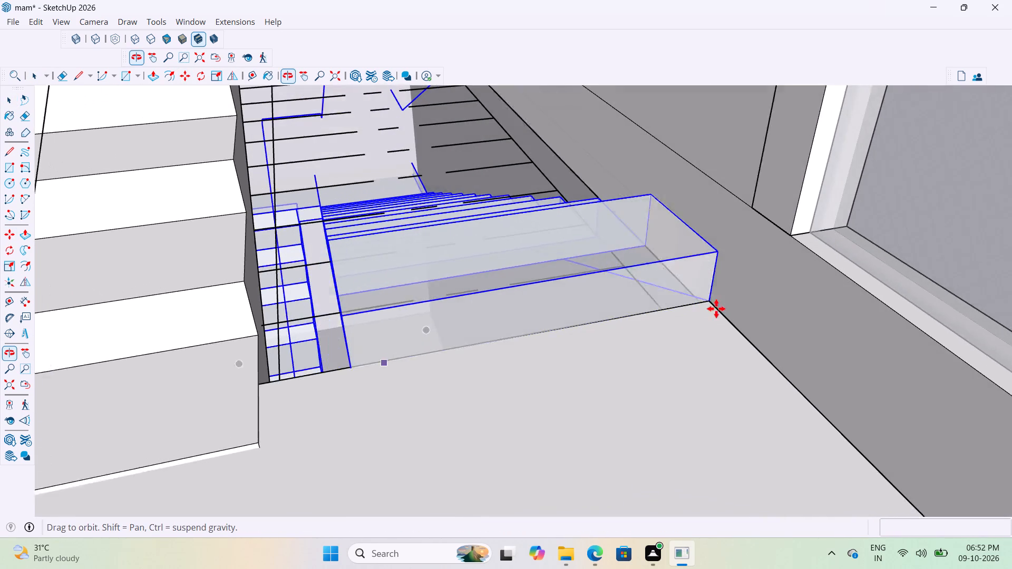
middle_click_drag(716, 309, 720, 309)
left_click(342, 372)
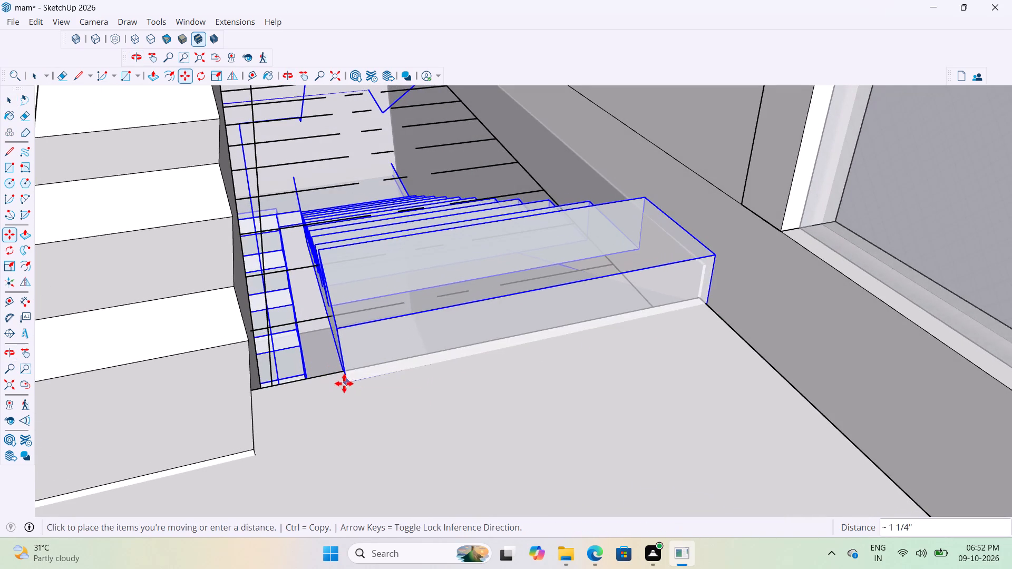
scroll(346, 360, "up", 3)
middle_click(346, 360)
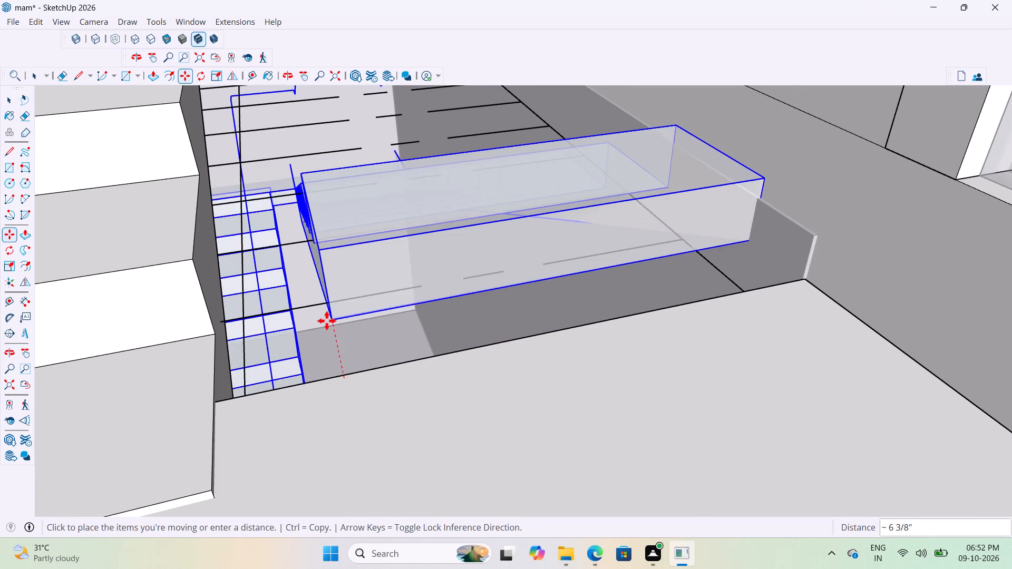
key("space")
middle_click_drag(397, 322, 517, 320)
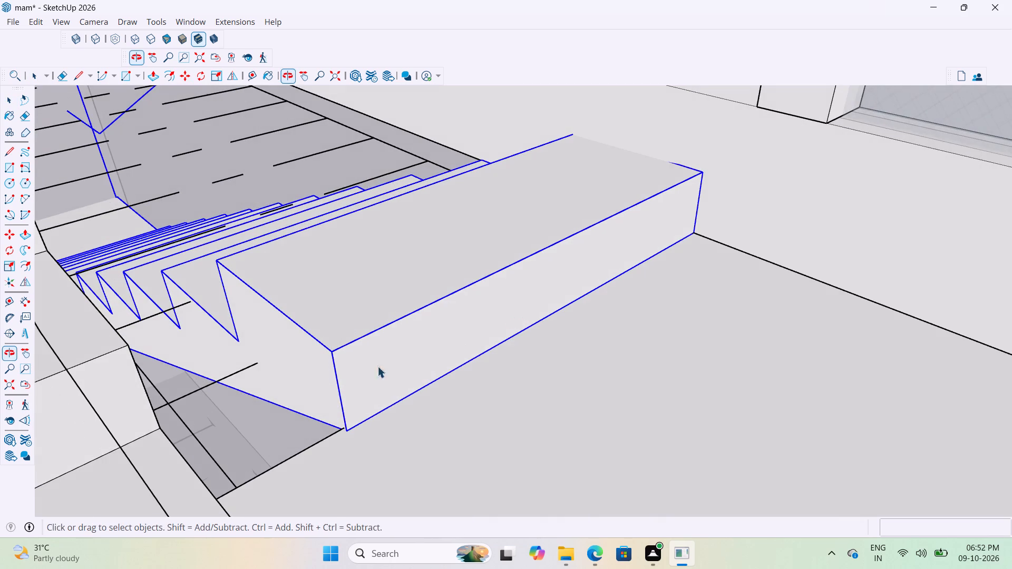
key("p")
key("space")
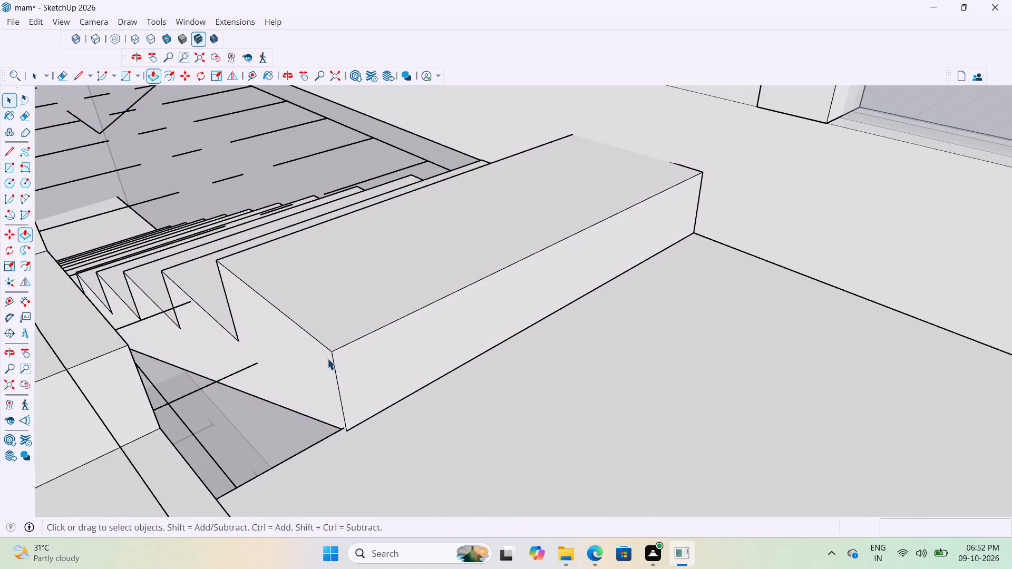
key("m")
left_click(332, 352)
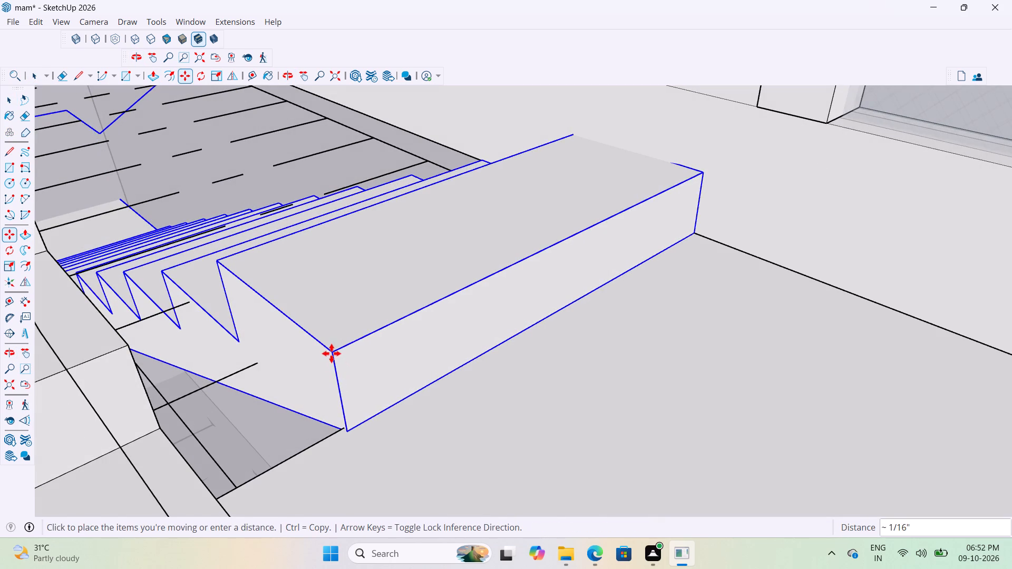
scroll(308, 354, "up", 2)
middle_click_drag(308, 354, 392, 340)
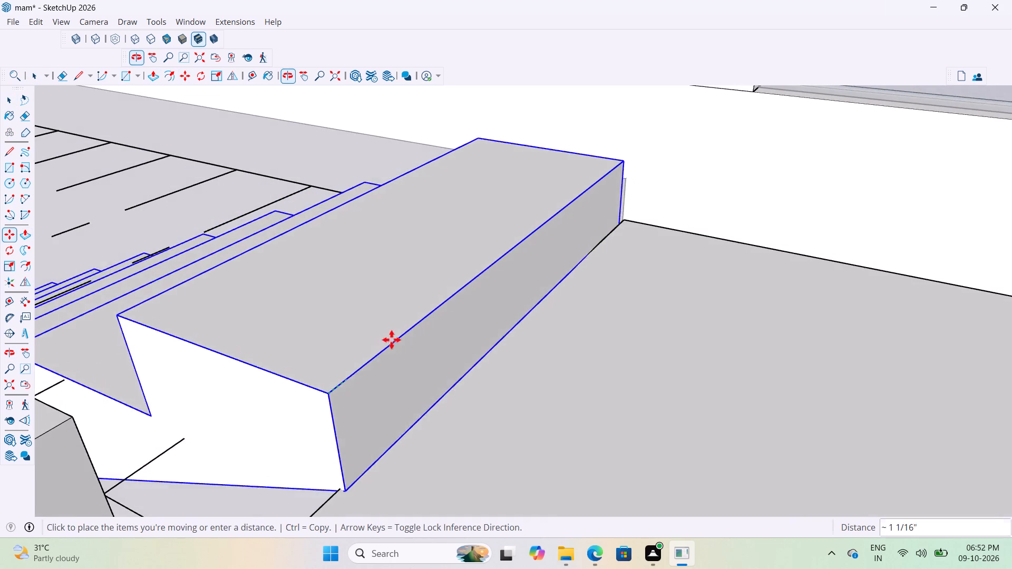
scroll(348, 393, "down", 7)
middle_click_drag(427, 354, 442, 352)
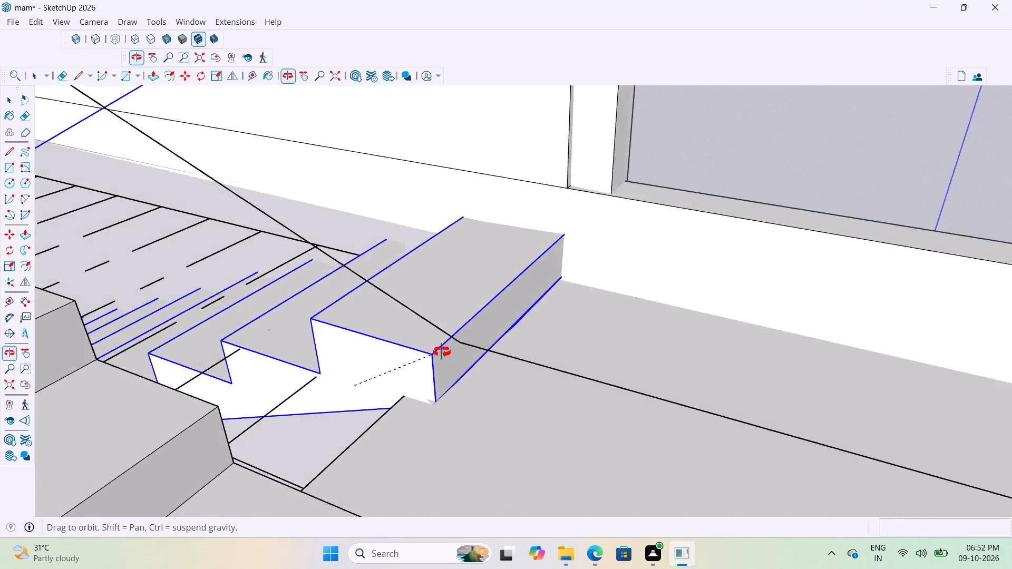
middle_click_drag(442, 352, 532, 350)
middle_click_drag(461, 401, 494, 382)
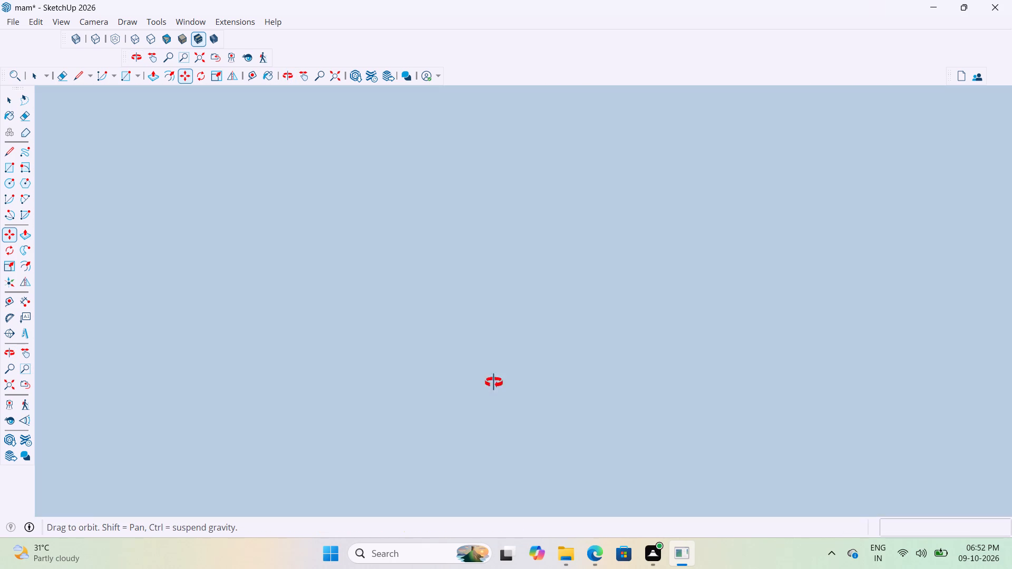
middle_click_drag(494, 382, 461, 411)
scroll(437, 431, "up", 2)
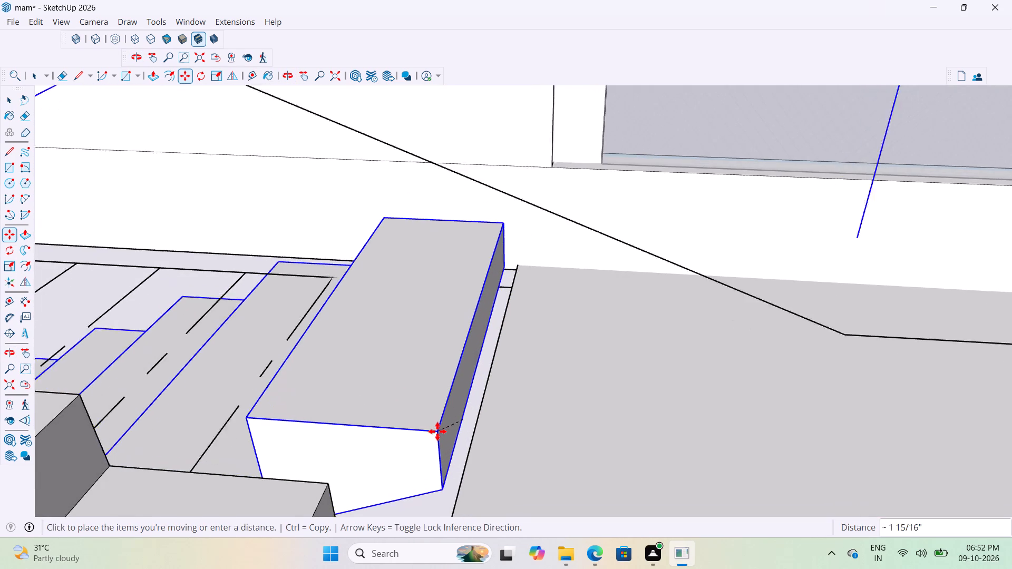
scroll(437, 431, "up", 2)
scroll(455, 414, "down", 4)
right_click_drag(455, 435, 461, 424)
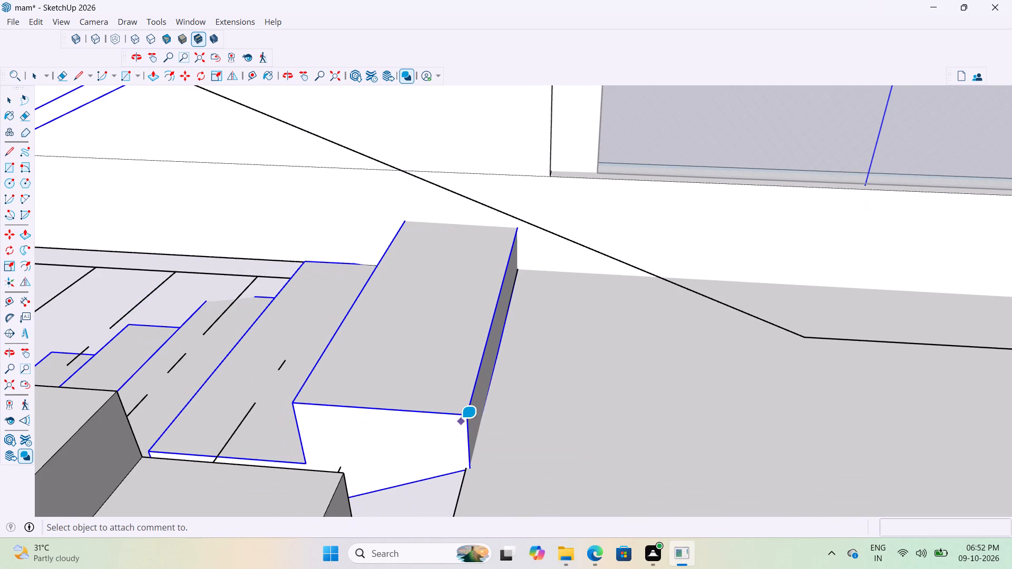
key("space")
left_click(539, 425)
Move the staircase group down about 5 3/16" so its top tread meets the upper floor's stairwell edge, and leave group editing.
middle_click_drag(511, 408, 474, 425)
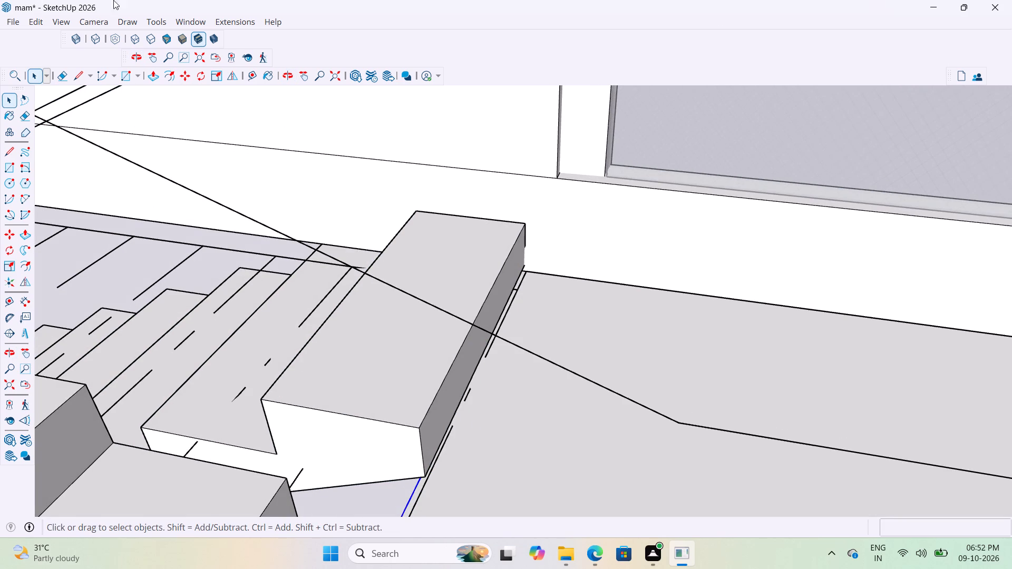
middle_click_drag(469, 225, 482, 199)
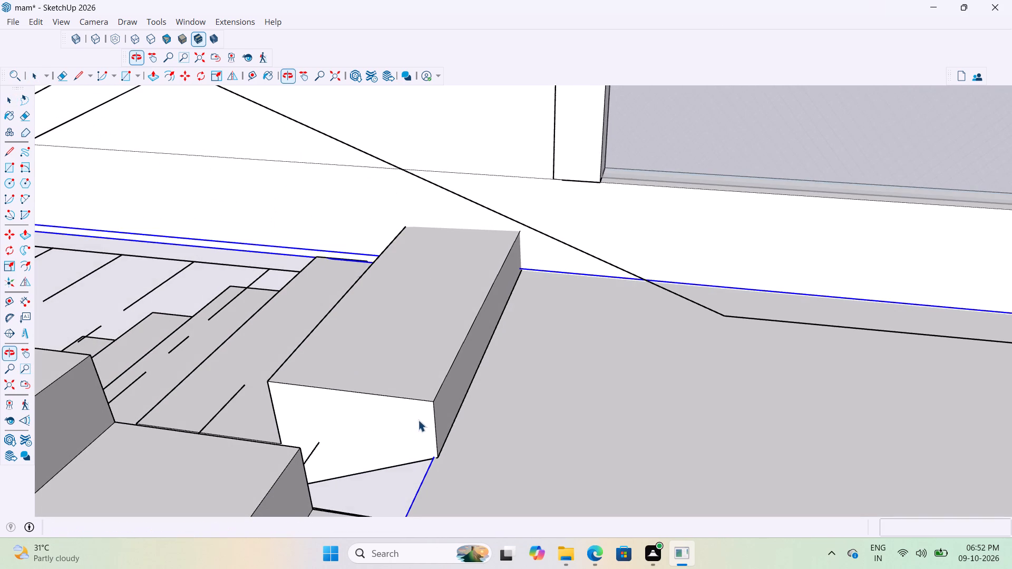
left_click(418, 419)
key("m")
left_click(435, 401)
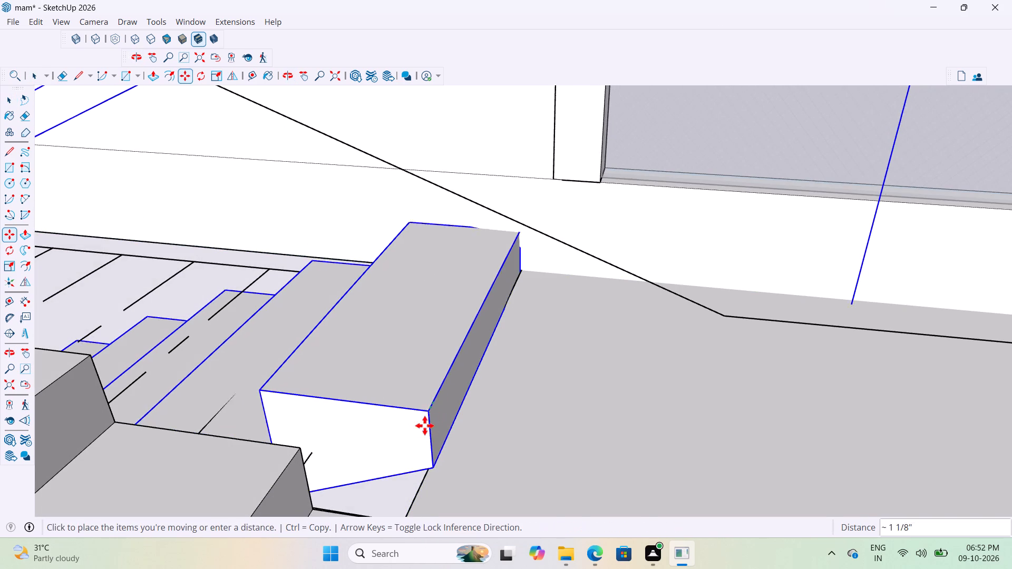
middle_click_drag(431, 420, 463, 434)
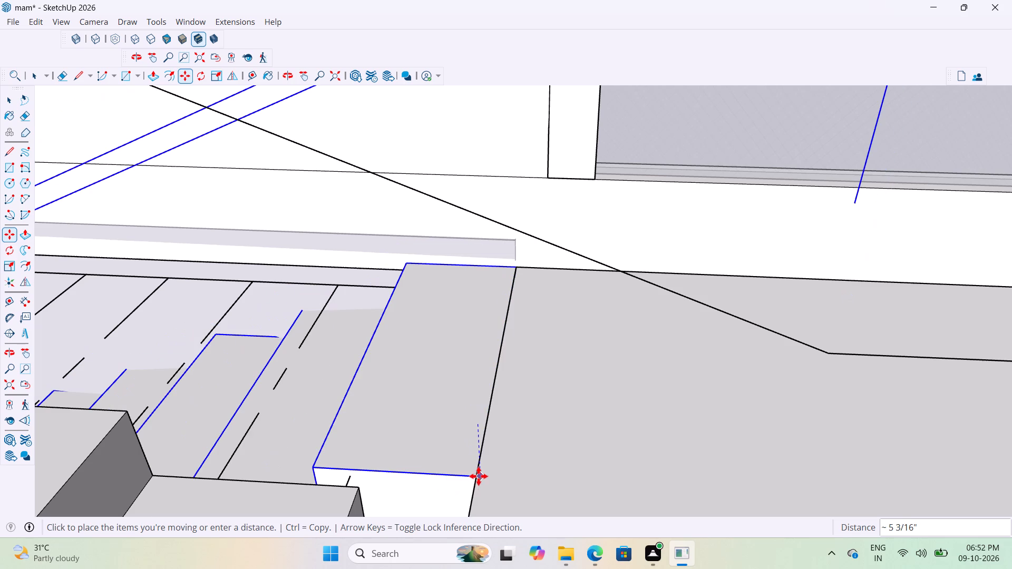
left_click(479, 476)
scroll(437, 452, "down", 4)
middle_click_drag(476, 386, 199, 410)
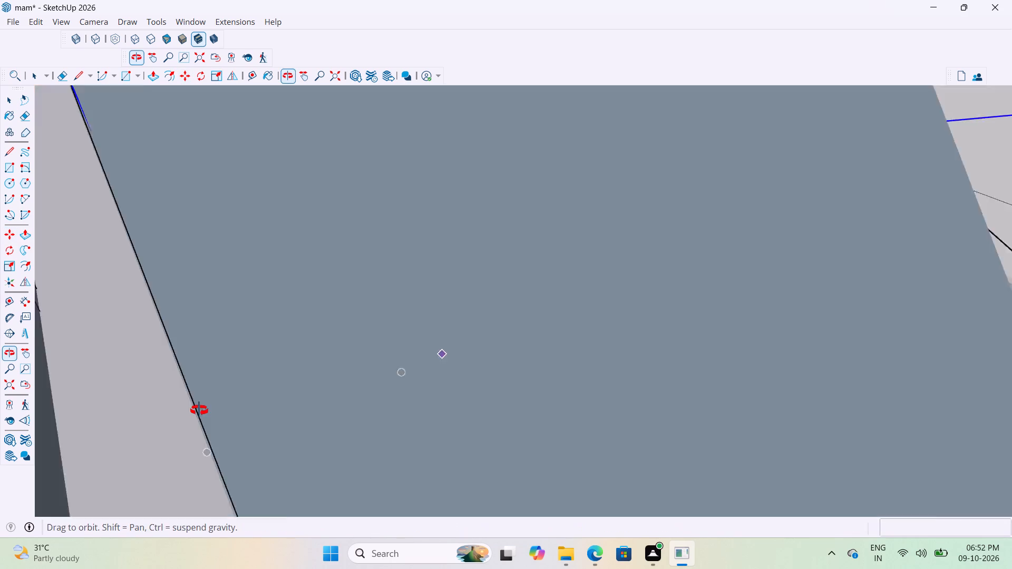
middle_click_drag(199, 410, 179, 406)
scroll(235, 189, "down", 16)
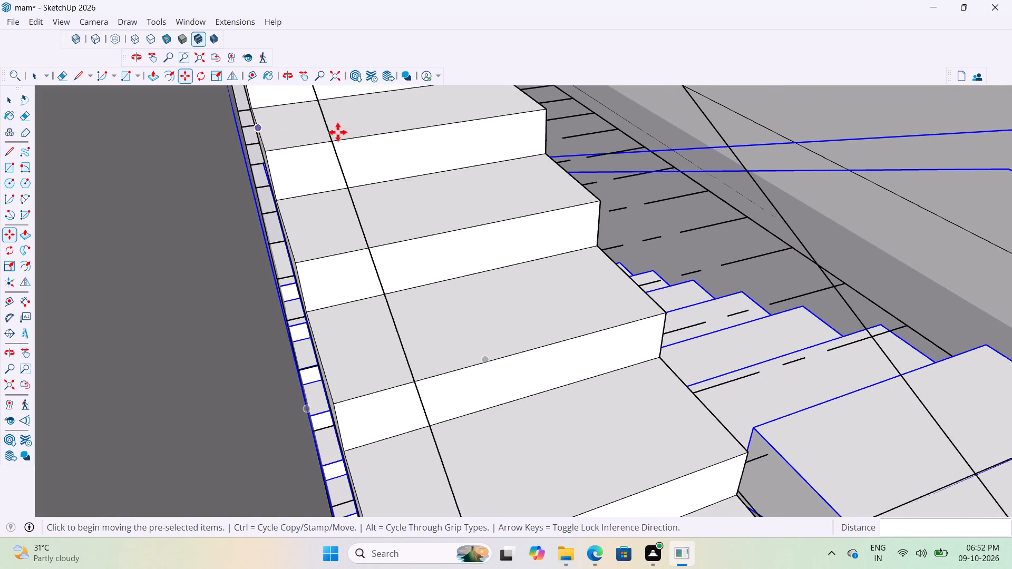
scroll(324, 113, "down", 20)
scroll(324, 113, "down", 9)
middle_click_drag(477, 317, 375, 271)
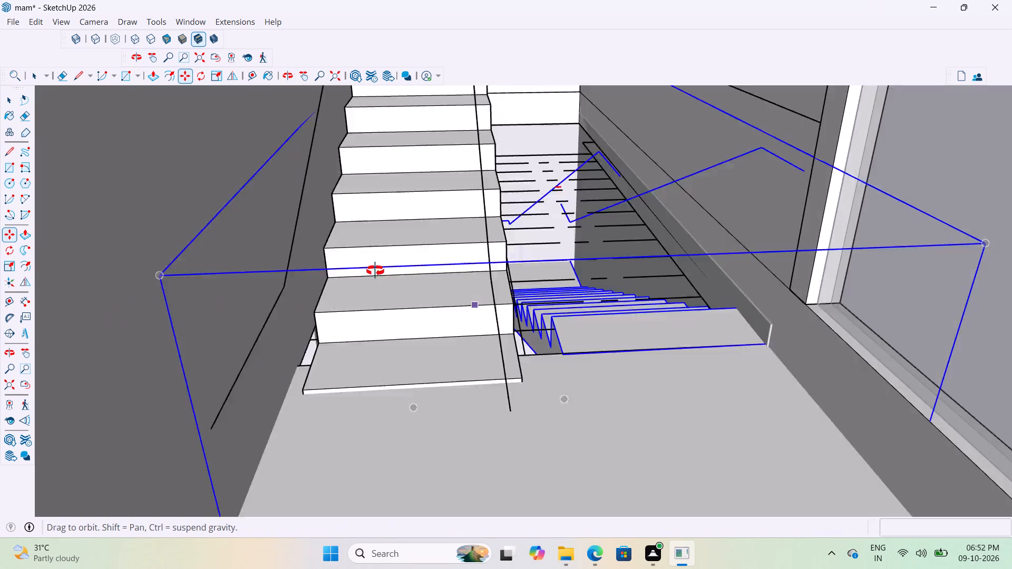
middle_click_drag(375, 271, 316, 312)
scroll(601, 332, "down", 4)
scroll(555, 364, "down", 9)
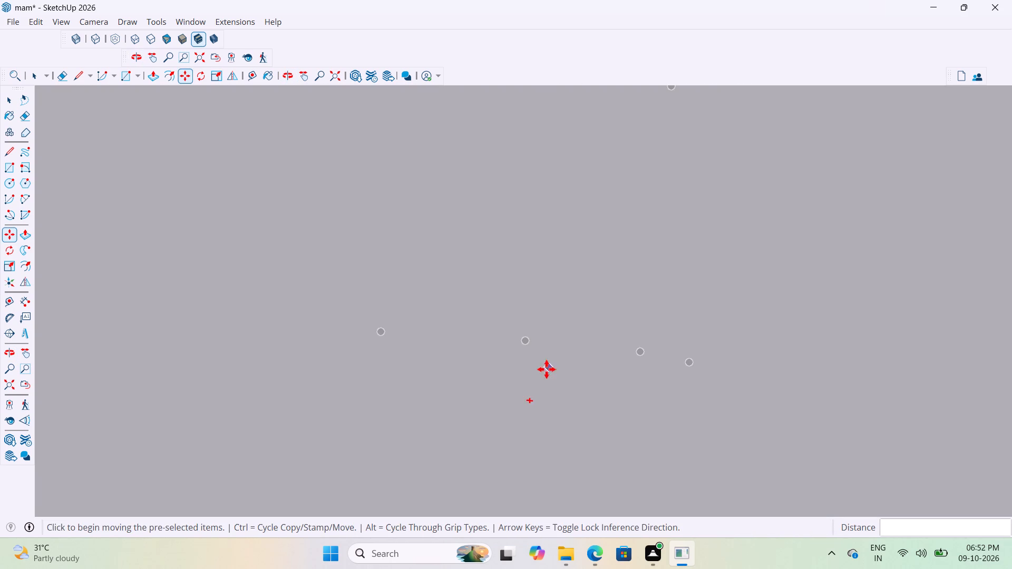
scroll(547, 369, "down", 2)
key("space")
left_click(337, 79)
scroll(305, 202, "down", 4)
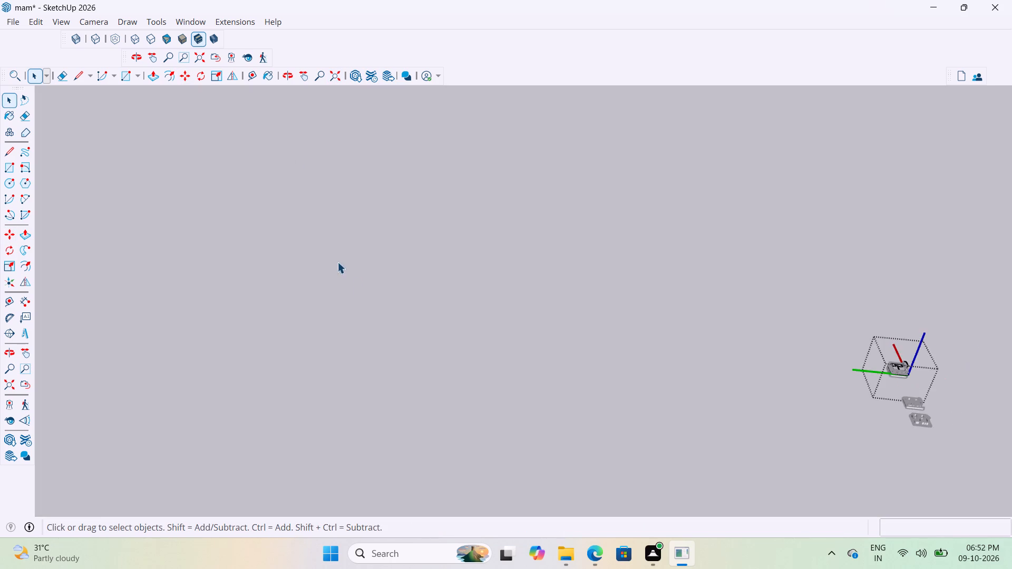
left_click(605, 388)
Examine the building's balconies, front entrance and staircase flights from several sides.
scroll(920, 359, "up", 20)
scroll(920, 359, "up", 7)
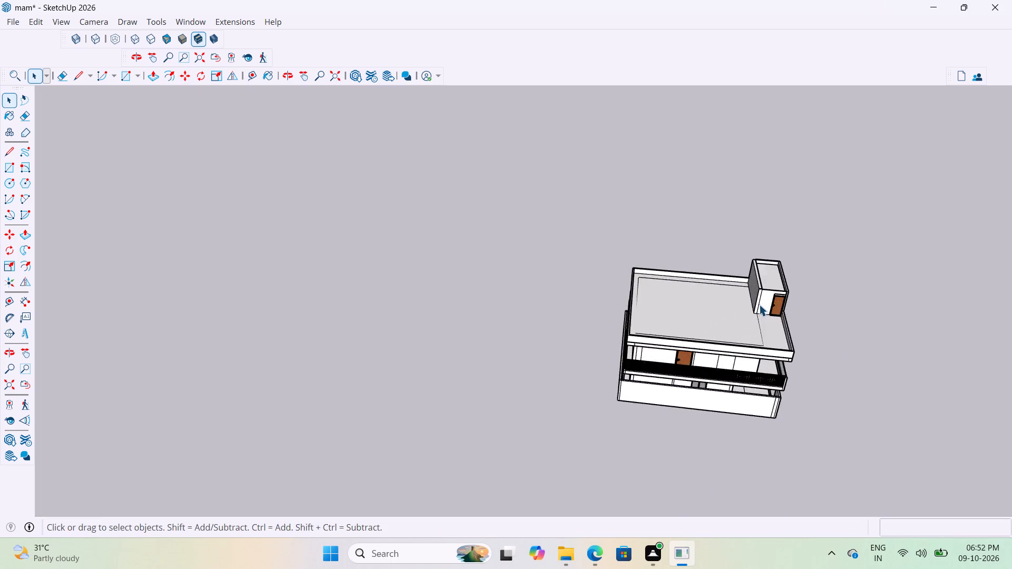
scroll(759, 305, "up", 5)
middle_click_drag(873, 357, 621, 253)
scroll(675, 568, "up", 7)
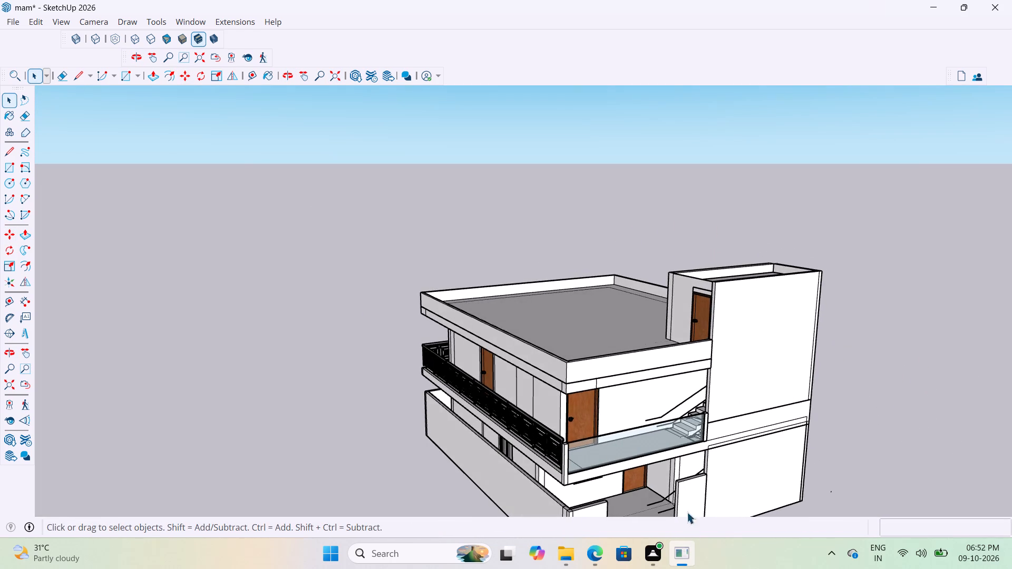
scroll(687, 512, "up", 8)
middle_click_drag(680, 455, 807, 447)
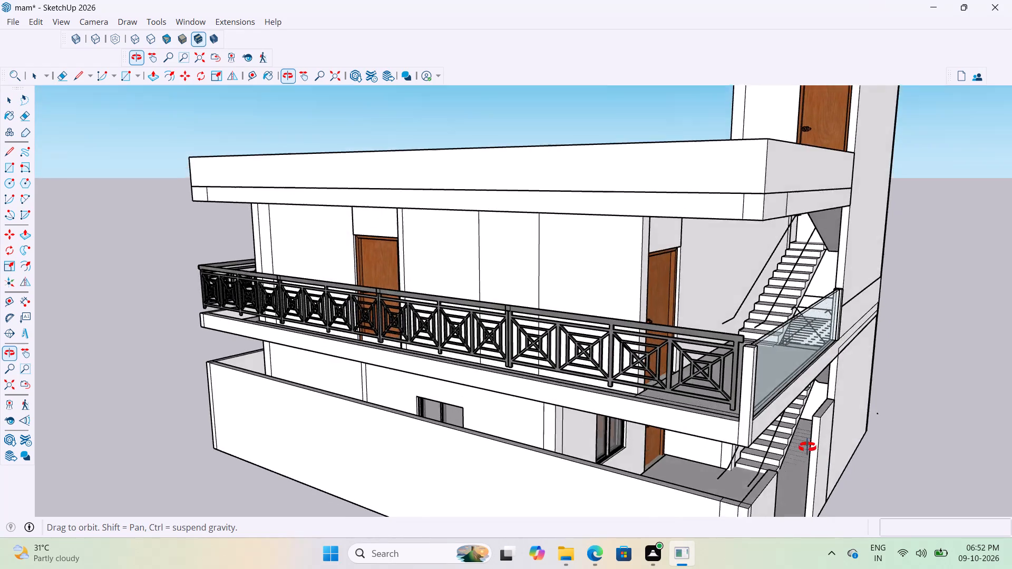
middle_click_drag(807, 447, 801, 440)
scroll(653, 406, "down", 4)
scroll(599, 435, "down", 5)
scroll(785, 358, "up", 4)
middle_click_drag(640, 382, 390, 442)
scroll(510, 306, "down", 11)
scroll(466, 456, "up", 7)
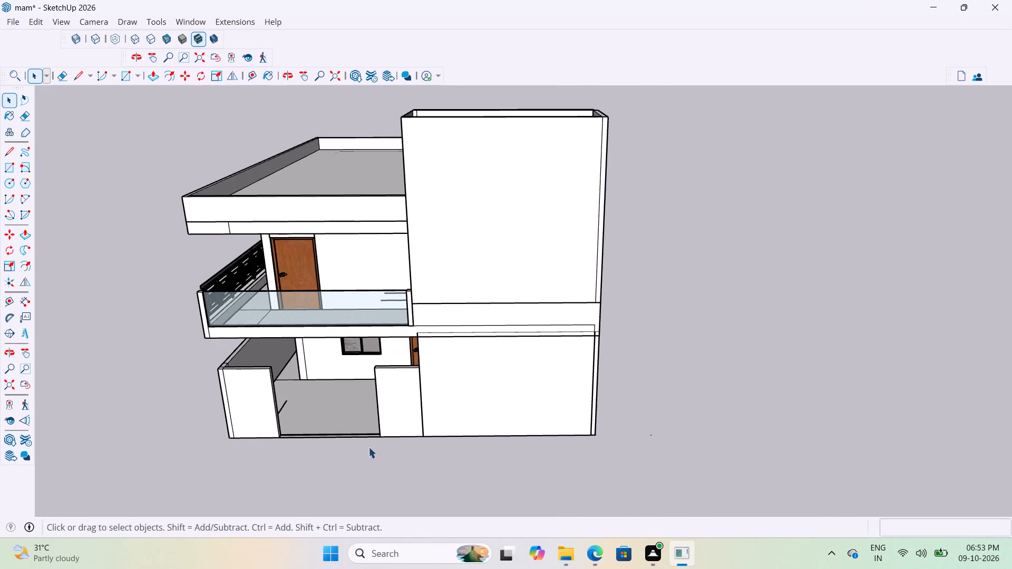
scroll(368, 447, "up", 3)
middle_click_drag(361, 371, 540, 336)
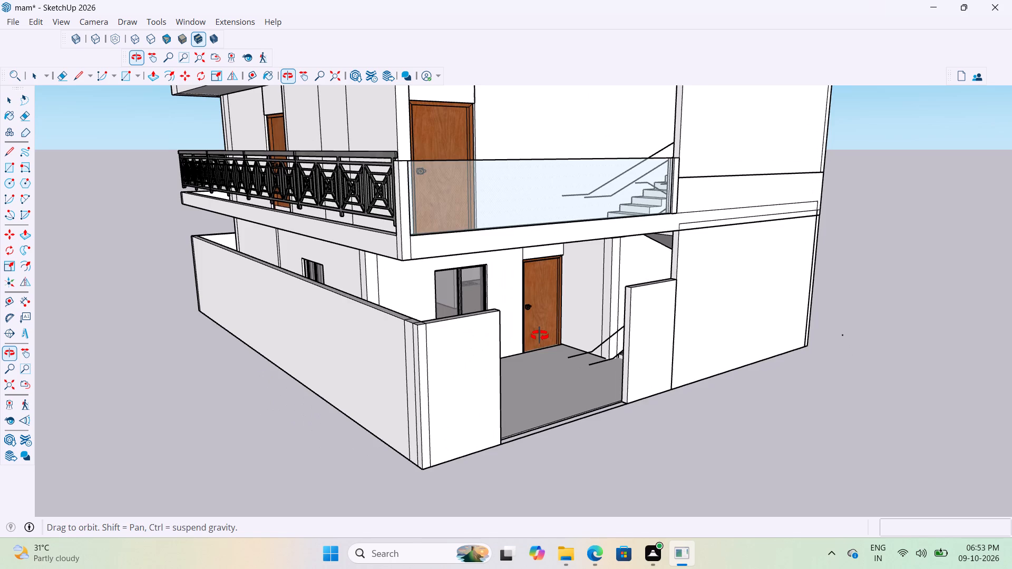
middle_click_drag(540, 336, 412, 347)
scroll(226, 362, "up", 5)
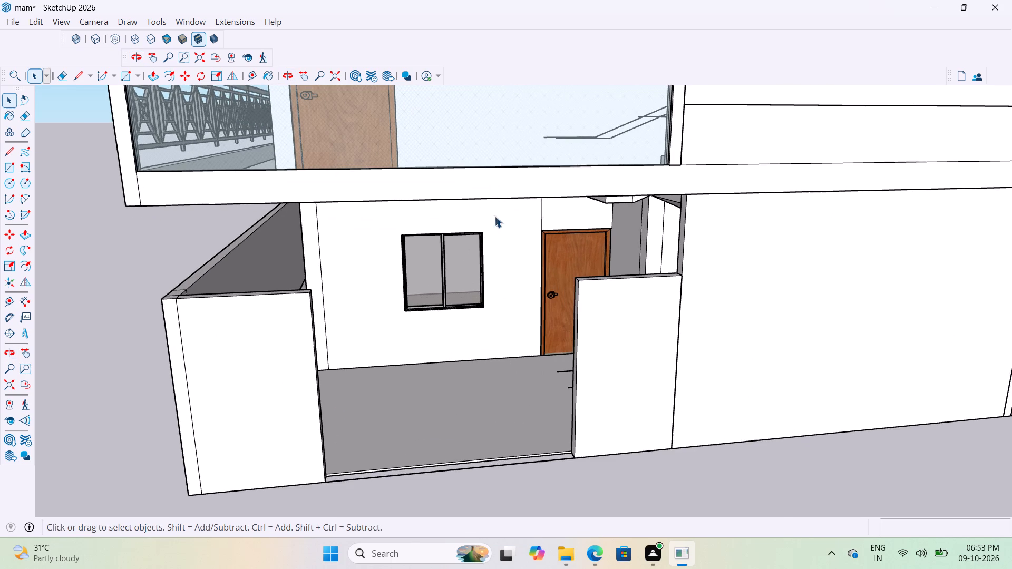
middle_click_drag(312, 301, 508, 319)
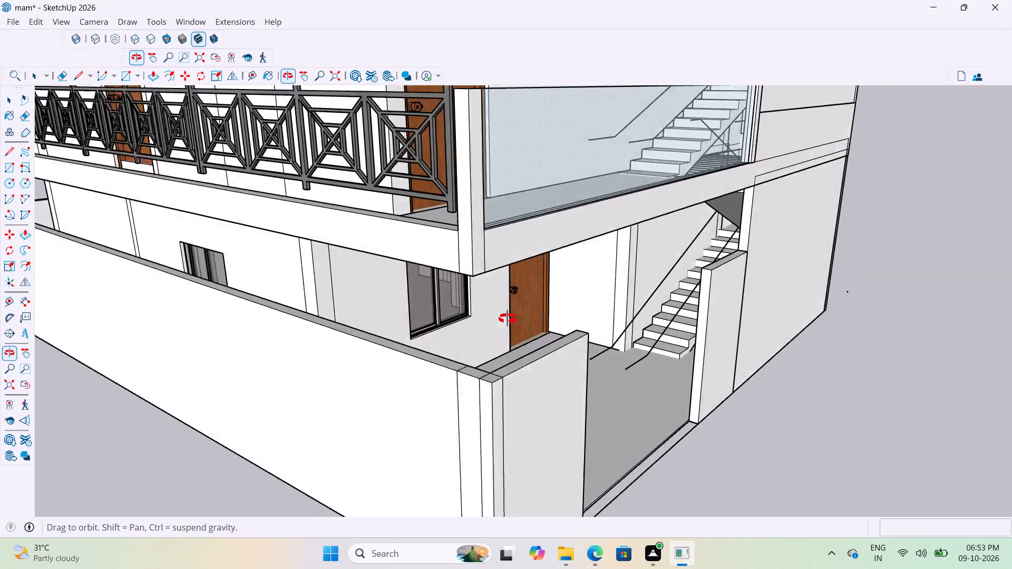
middle_click_drag(508, 319, 361, 372)
Switch to the 3D Warehouse results in Edge and download the 88 KB dark red wooden pergola as a SketchUp file.
left_click(597, 551)
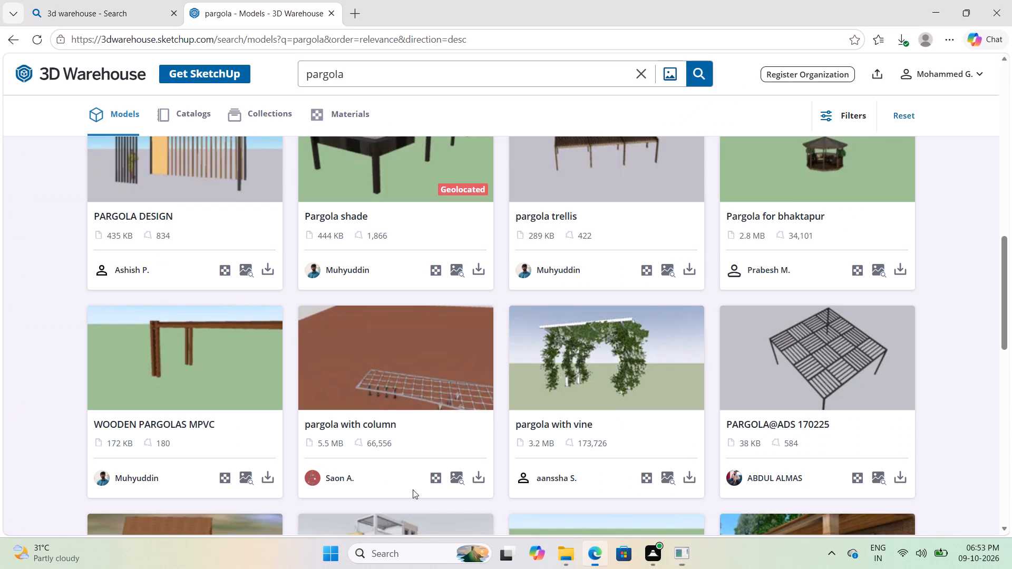
scroll(352, 376, "down", 4)
scroll(405, 382, "up", 6)
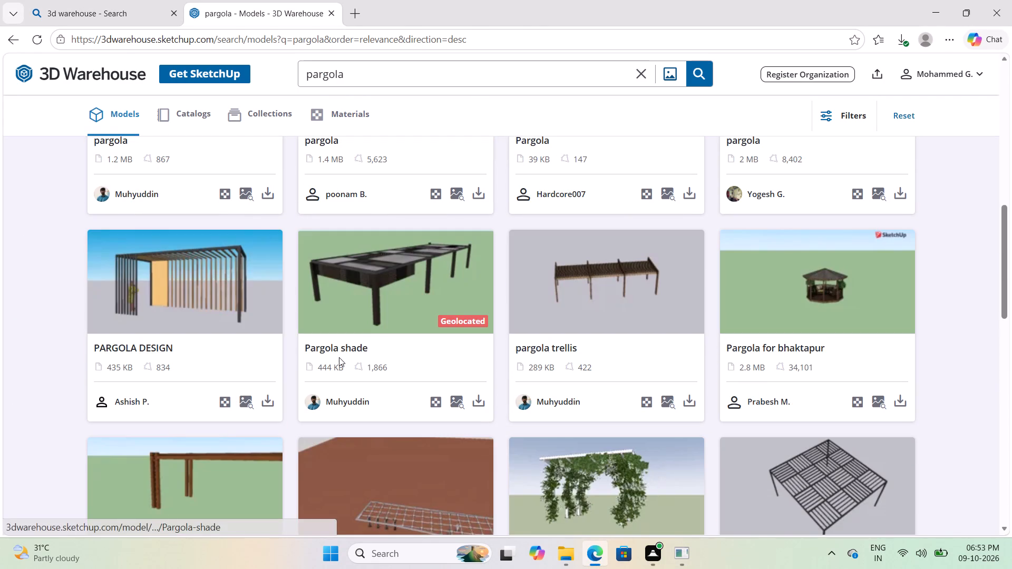
scroll(339, 357, "down", 4)
scroll(339, 357, "up", 9)
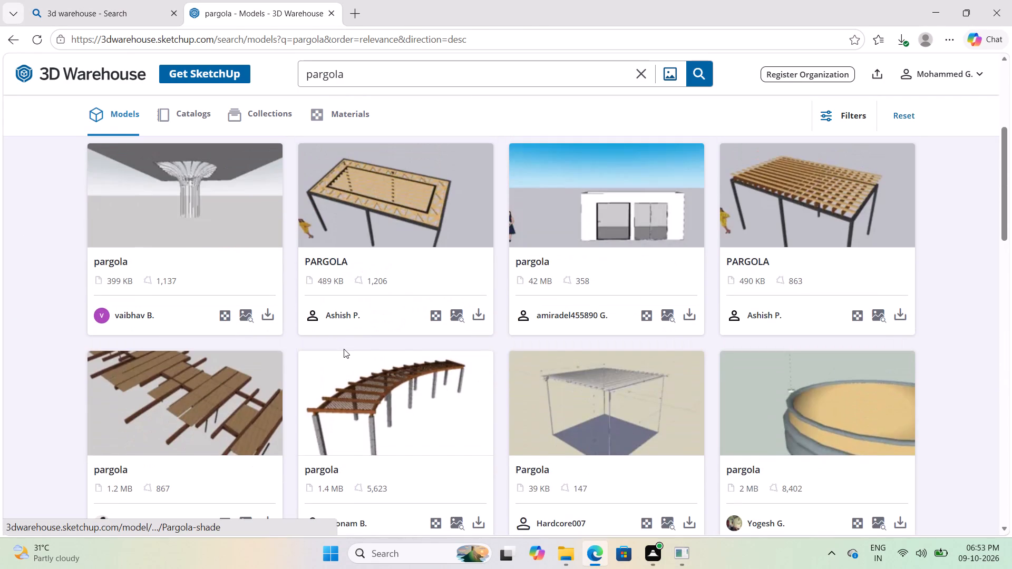
scroll(344, 349, "up", 3)
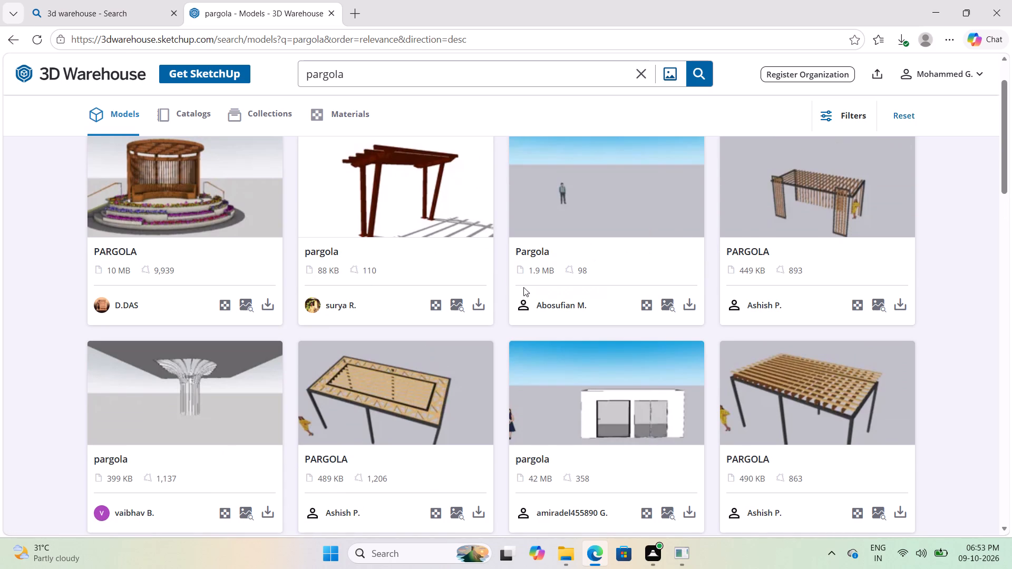
left_click(476, 311)
left_click(487, 335)
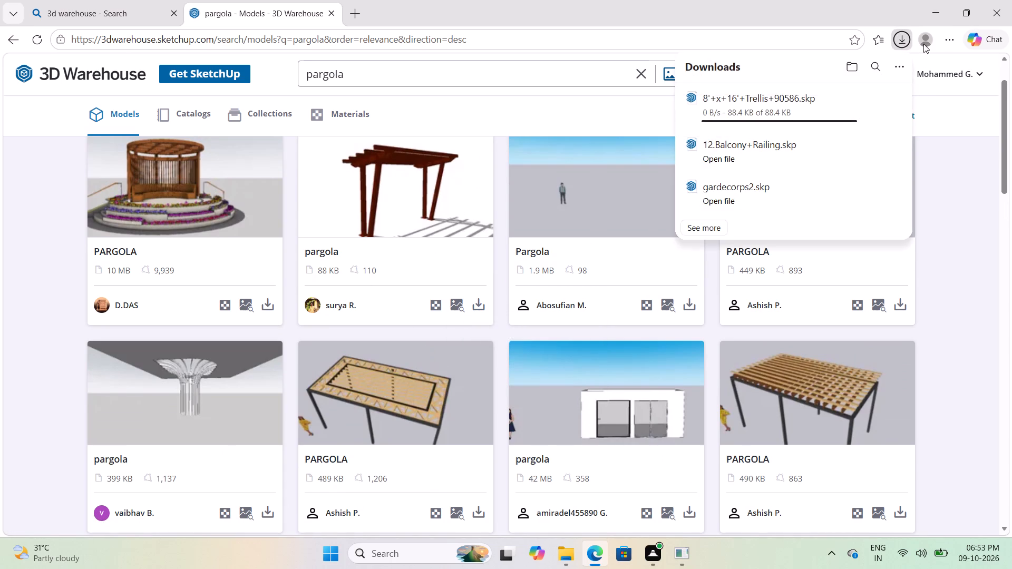
Return to SketchUp, import 8'+x+16'+Trellis+90586 from Downloads and place it on the open ground beside the building.
left_click(930, 22)
scroll(539, 252, "down", 15)
middle_click_drag(612, 401, 528, 391)
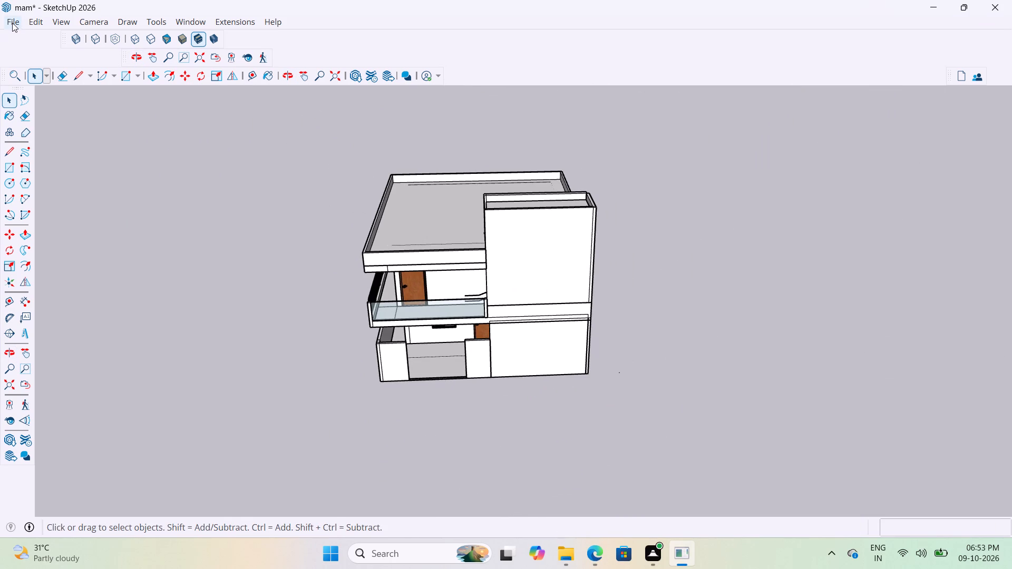
left_click(12, 23)
left_click(45, 202)
left_click(212, 133)
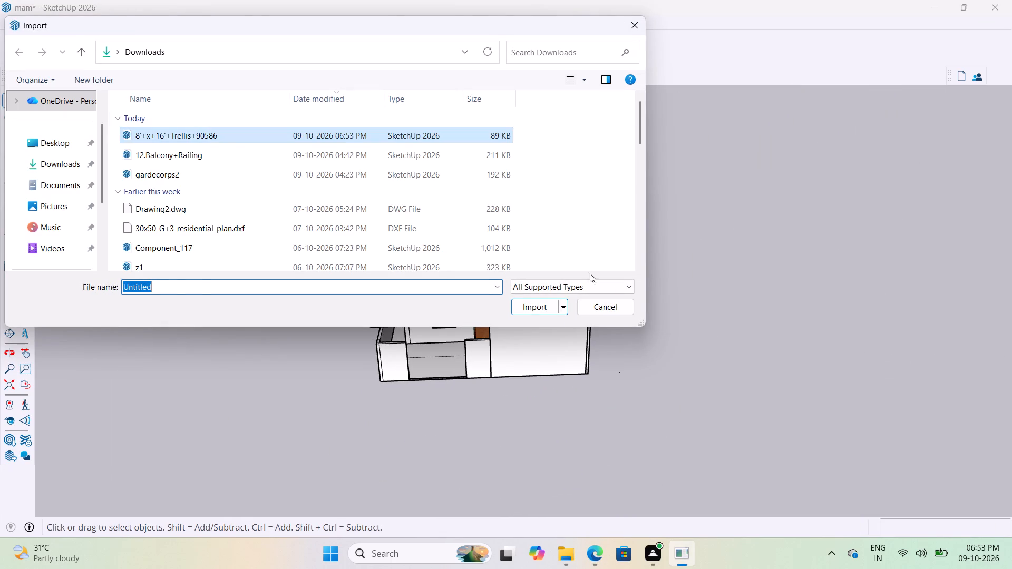
left_click(539, 308)
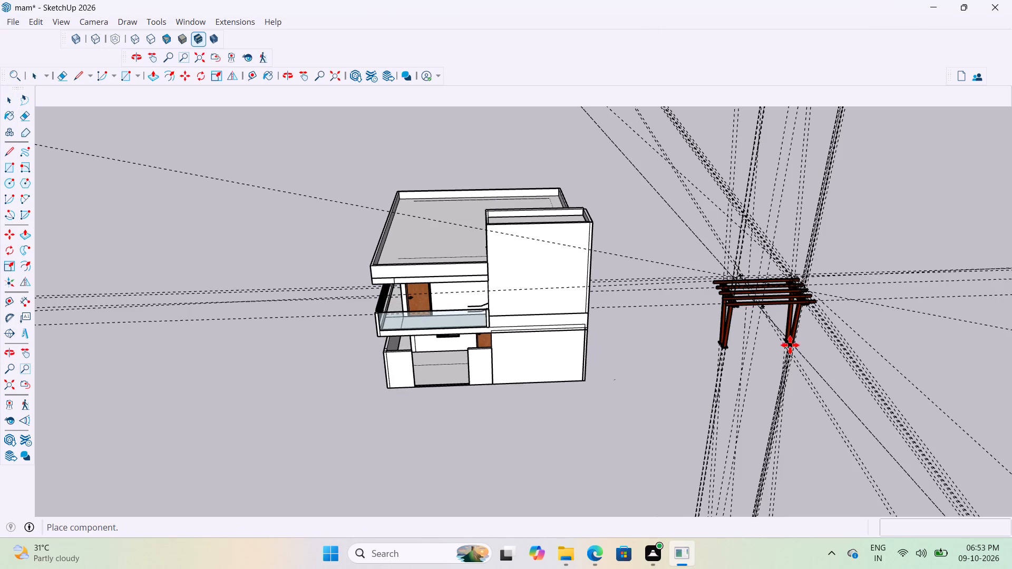
left_click(790, 345)
scroll(847, 311, "up", 6)
scroll(793, 313, "down", 4)
key("space")
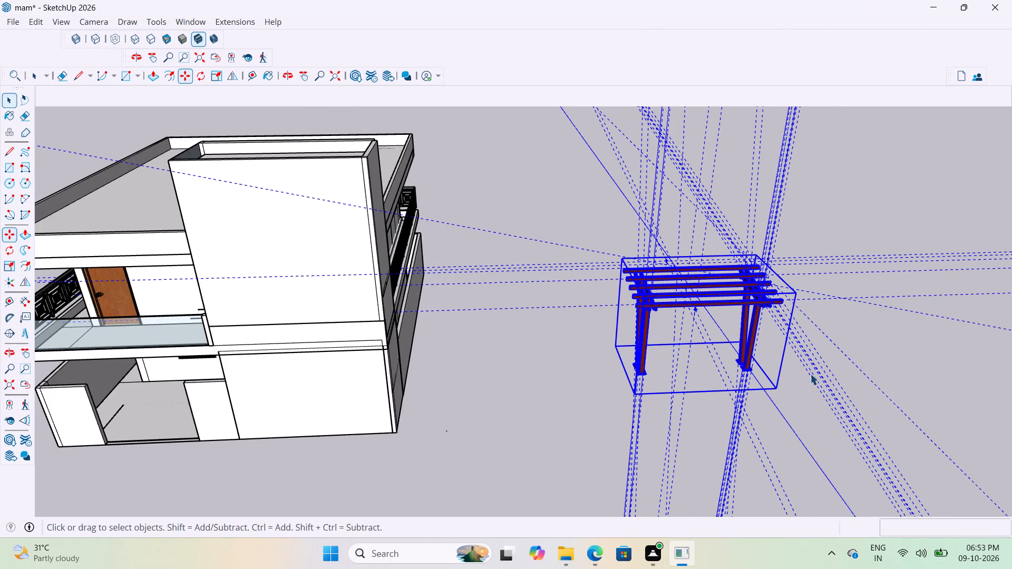
key("space")
left_click(857, 194)
Delete all the guide lines around the imported pergola from the model.
scroll(721, 333, "up", 3)
scroll(595, 425, "down", 4)
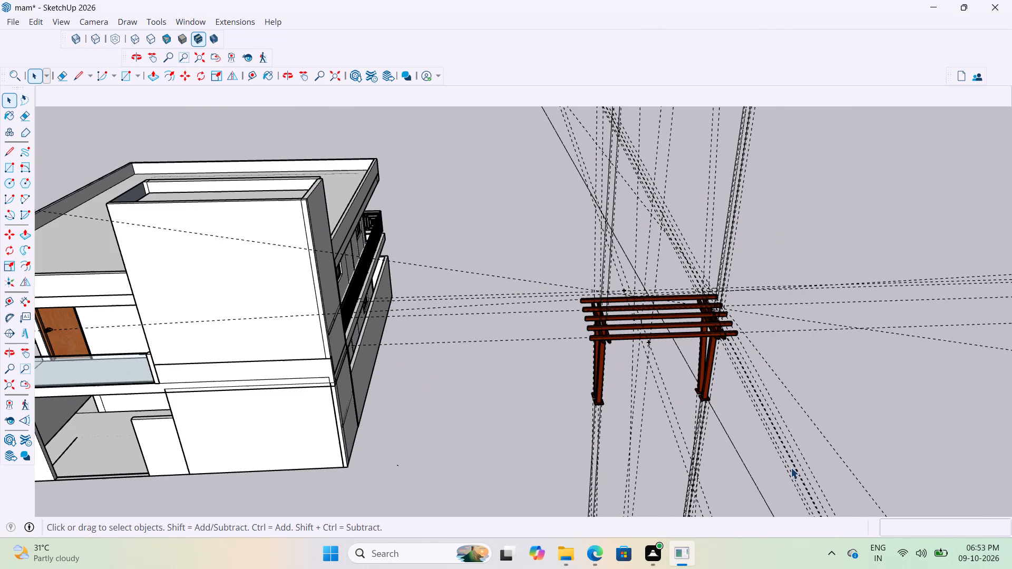
left_click_drag(820, 462, 618, 508)
left_click_drag(760, 226, 567, 161)
scroll(557, 276, "down", 1)
middle_click_drag(557, 276, 471, 262)
scroll(550, 233, "up", 1)
left_click_drag(549, 280, 822, 486)
left_click(724, 389)
scroll(612, 356, "down", 3)
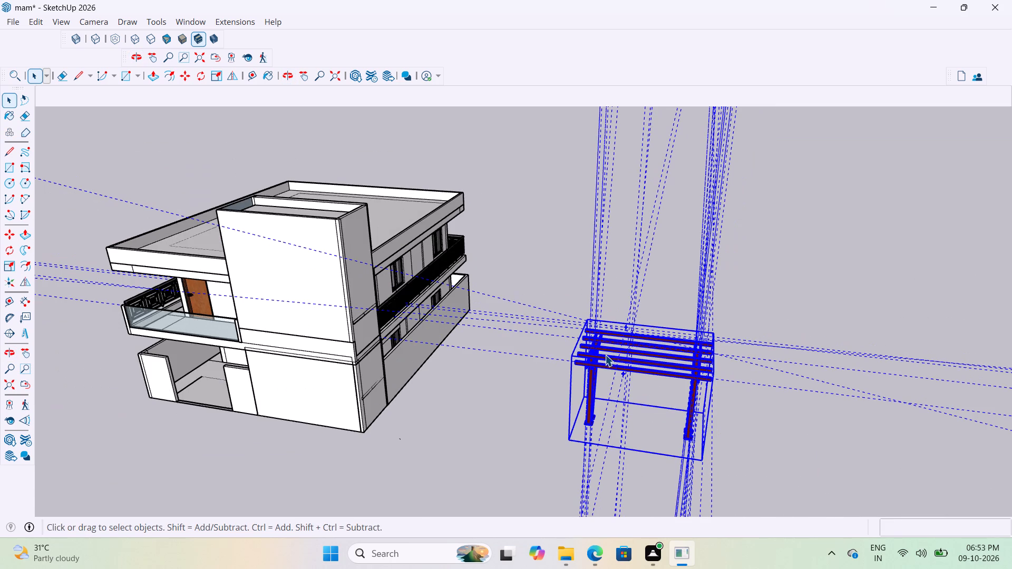
left_click(40, 23)
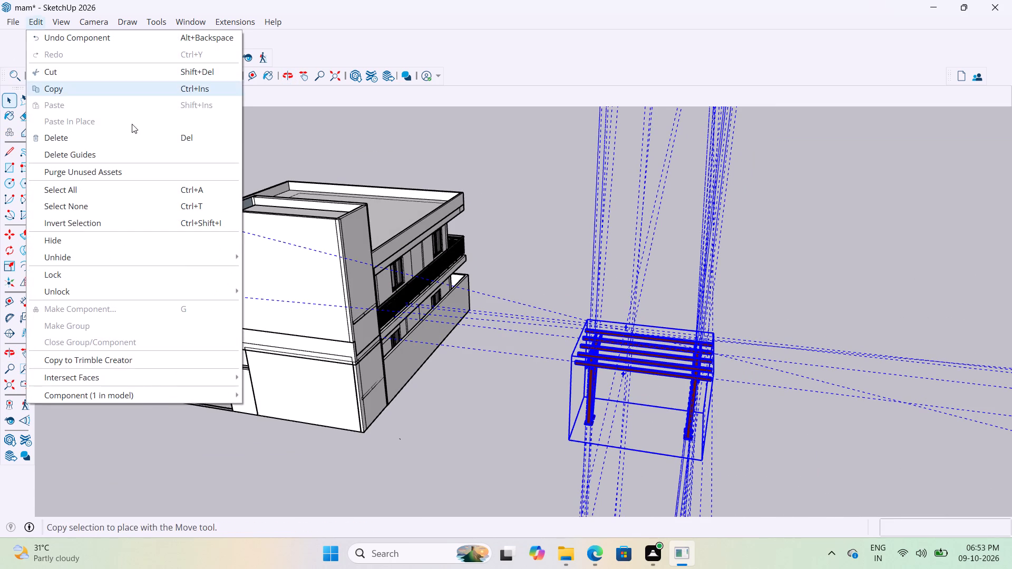
left_click(138, 162)
left_click(781, 281)
Examine the pergola and the neighbouring building from several sides to judge where the pergola could stand.
scroll(725, 407, "up", 5)
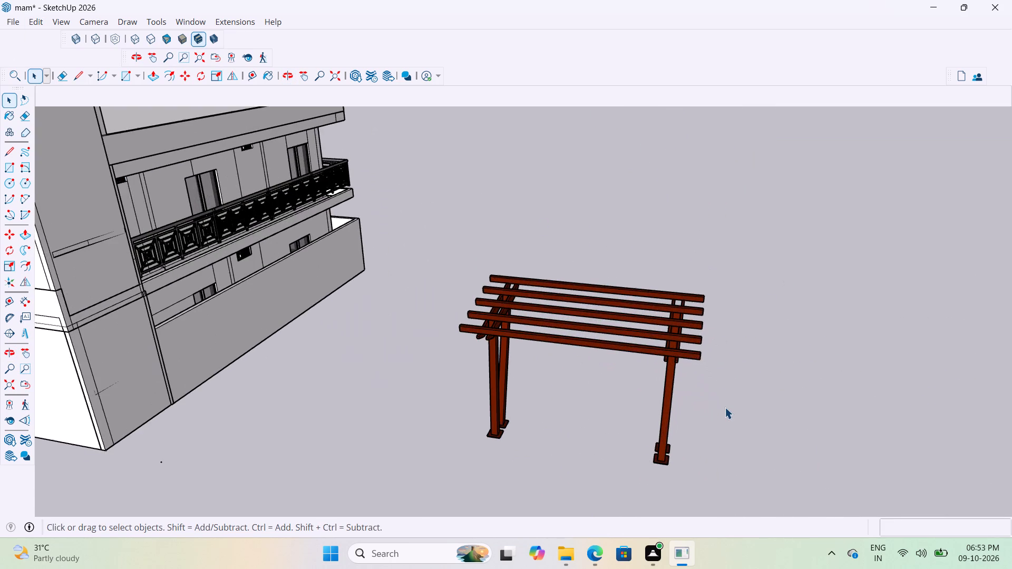
middle_click_drag(699, 372, 593, 335)
scroll(491, 288, "up", 4)
middle_click_drag(491, 288, 616, 303)
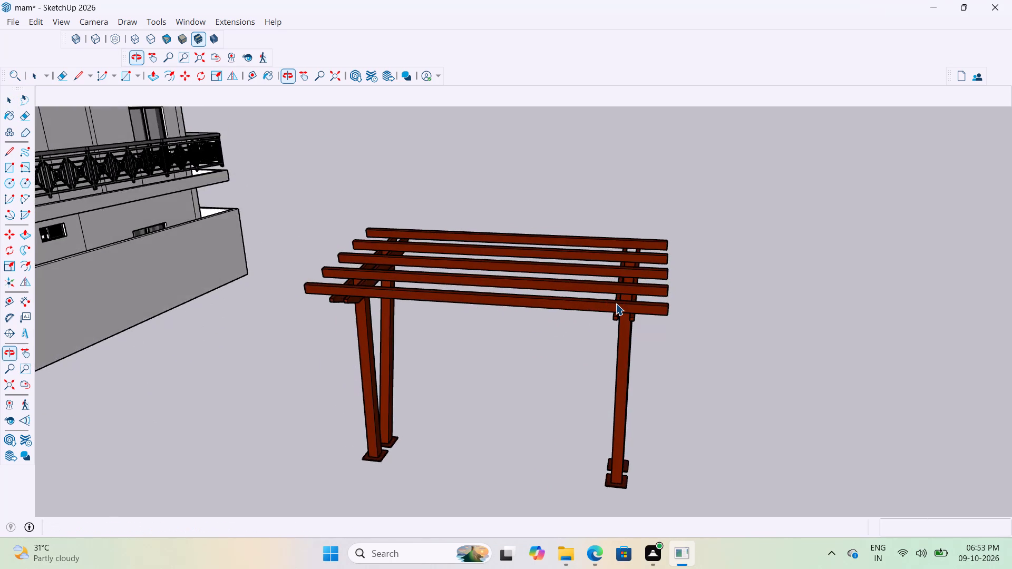
scroll(616, 303, "down", 16)
scroll(616, 303, "up", 8)
middle_click_drag(715, 267, 628, 215)
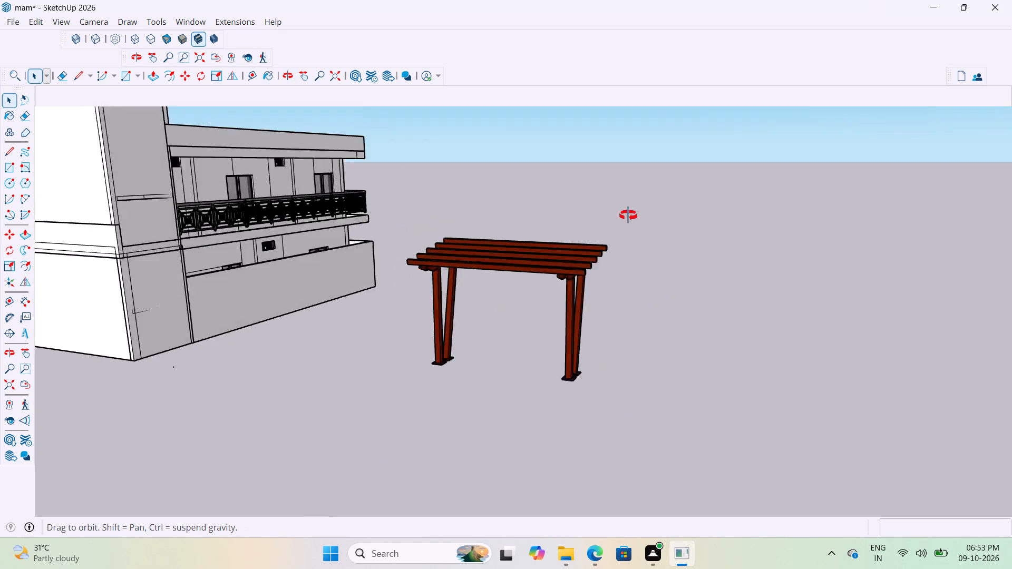
middle_click_drag(628, 215, 451, 217)
scroll(359, 242, "up", 11)
middle_click_drag(361, 214, 501, 293)
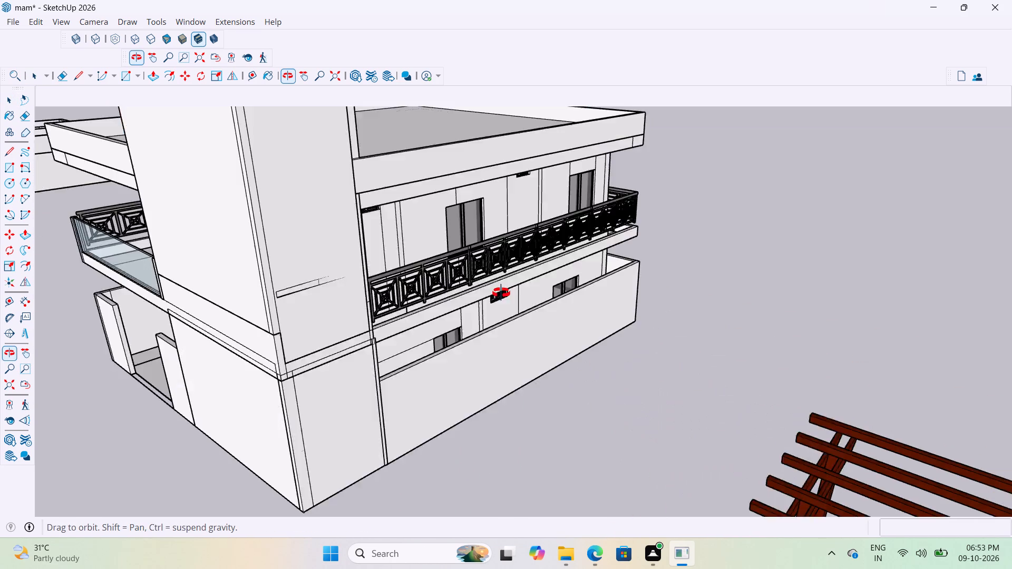
middle_click_drag(501, 293, 410, 212)
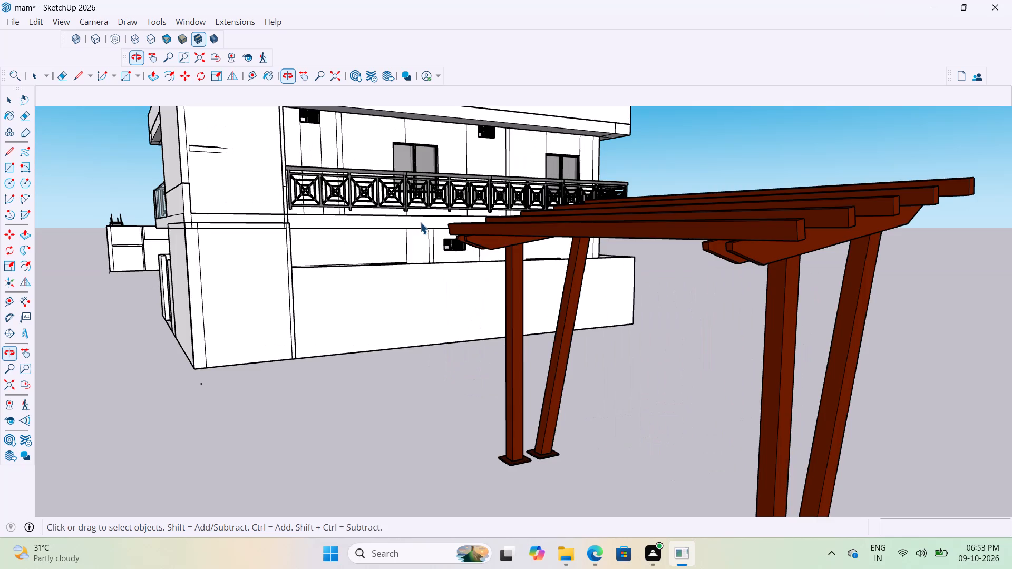
scroll(417, 224, "down", 11)
middle_click_drag(425, 234, 653, 345)
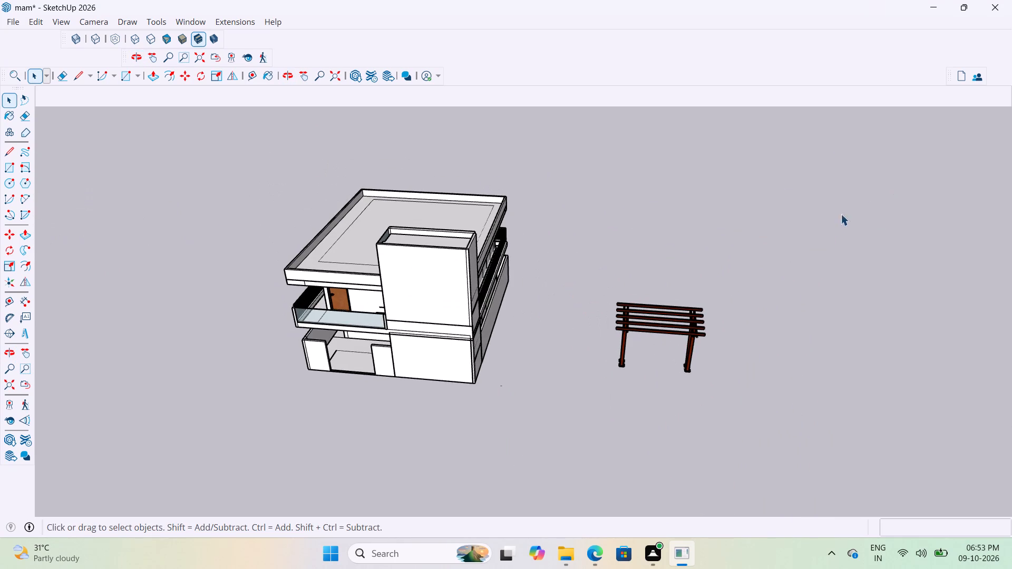
middle_click_drag(672, 308, 942, 271)
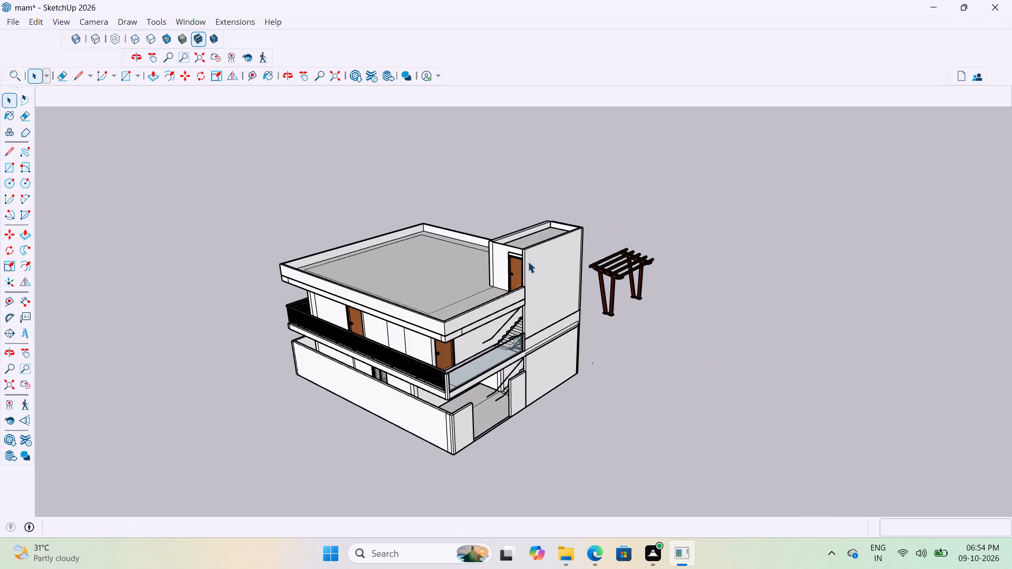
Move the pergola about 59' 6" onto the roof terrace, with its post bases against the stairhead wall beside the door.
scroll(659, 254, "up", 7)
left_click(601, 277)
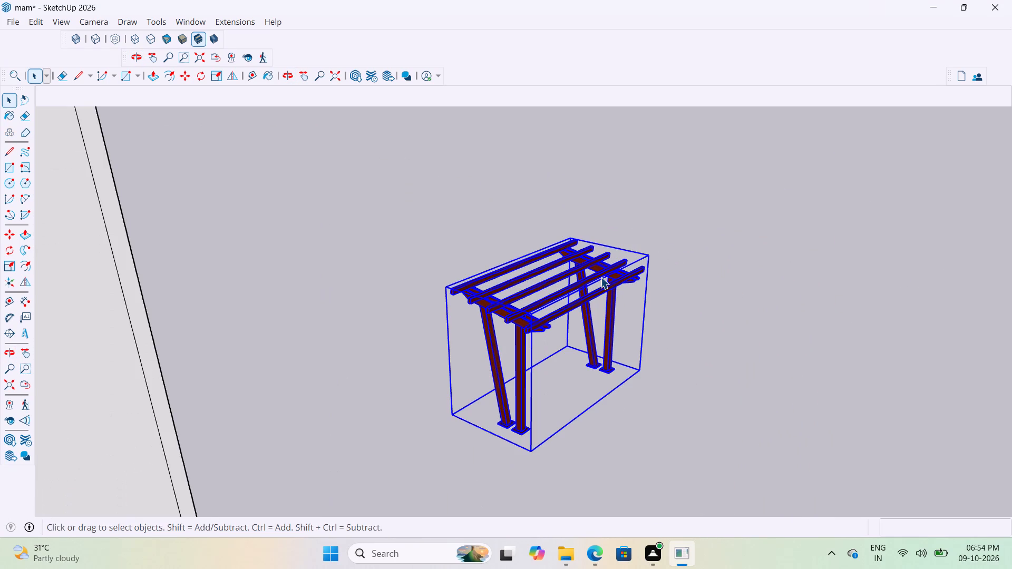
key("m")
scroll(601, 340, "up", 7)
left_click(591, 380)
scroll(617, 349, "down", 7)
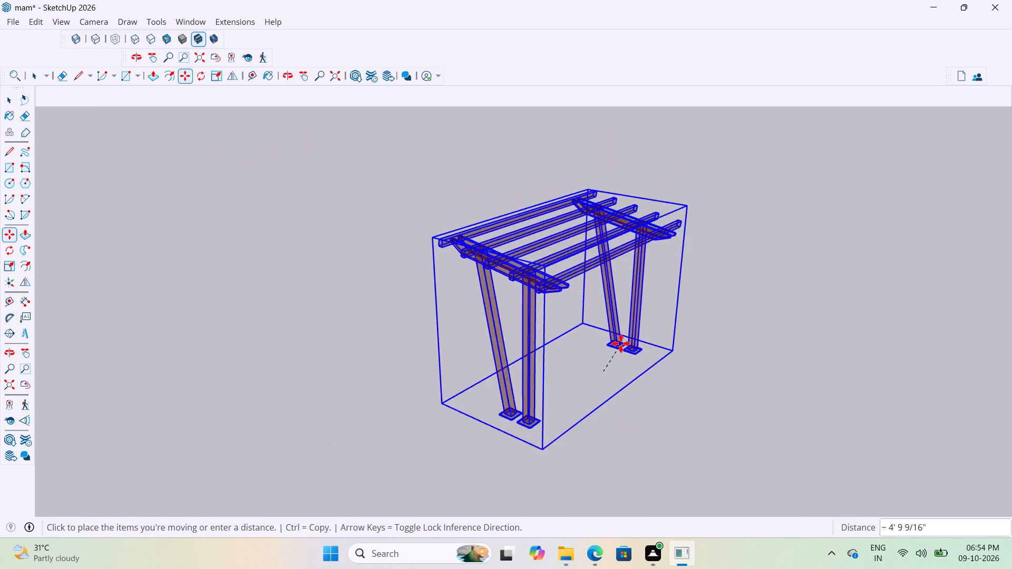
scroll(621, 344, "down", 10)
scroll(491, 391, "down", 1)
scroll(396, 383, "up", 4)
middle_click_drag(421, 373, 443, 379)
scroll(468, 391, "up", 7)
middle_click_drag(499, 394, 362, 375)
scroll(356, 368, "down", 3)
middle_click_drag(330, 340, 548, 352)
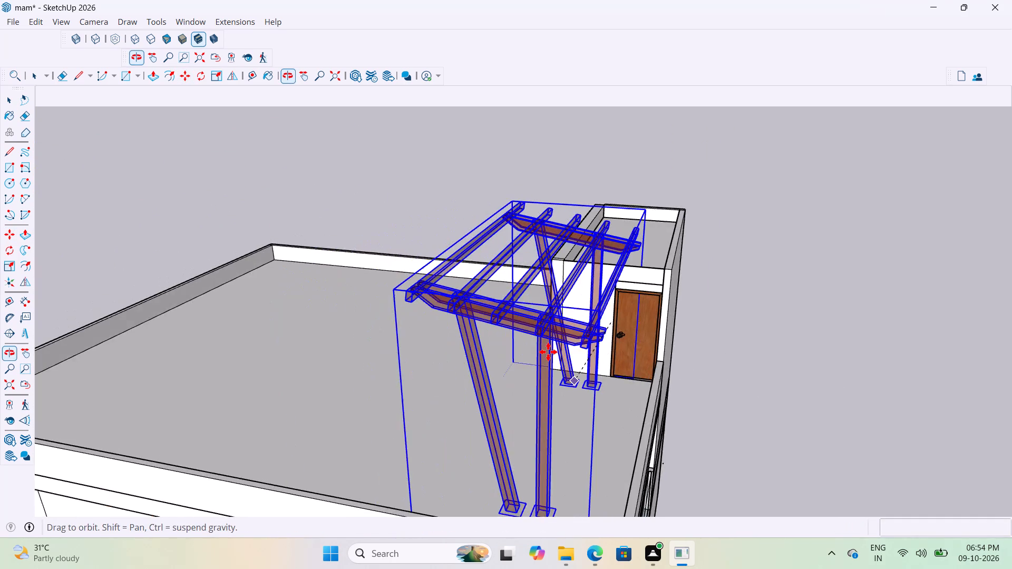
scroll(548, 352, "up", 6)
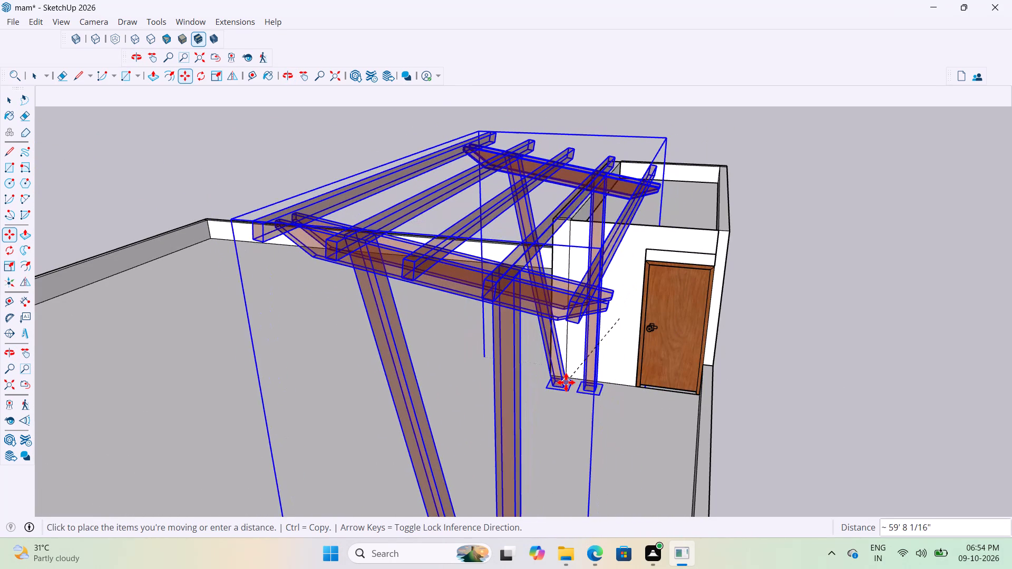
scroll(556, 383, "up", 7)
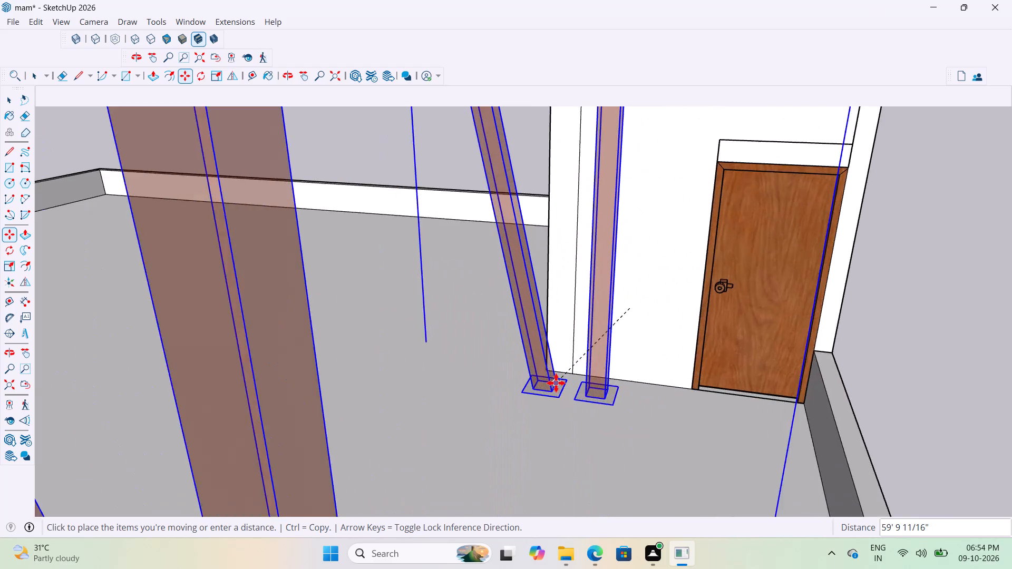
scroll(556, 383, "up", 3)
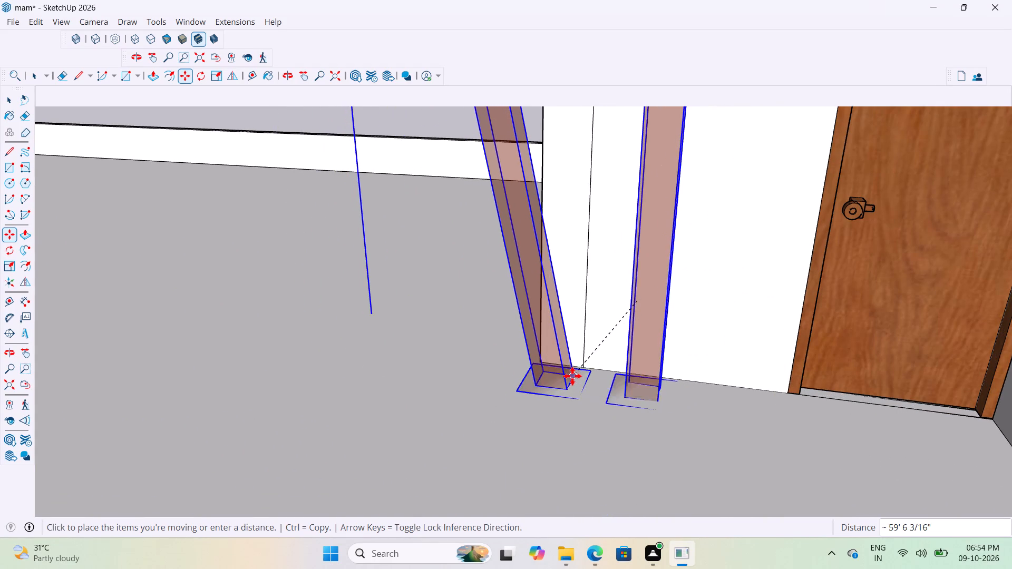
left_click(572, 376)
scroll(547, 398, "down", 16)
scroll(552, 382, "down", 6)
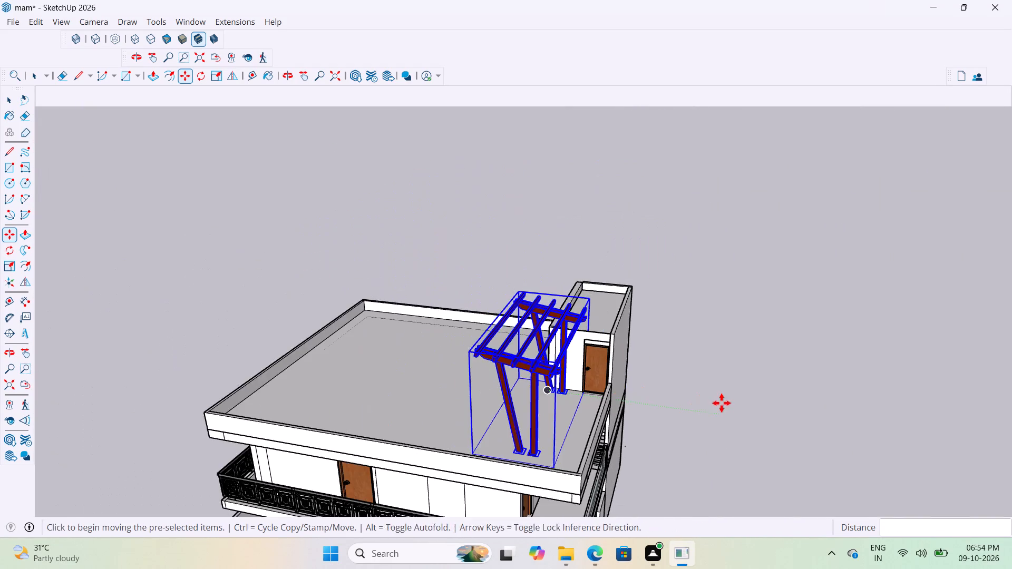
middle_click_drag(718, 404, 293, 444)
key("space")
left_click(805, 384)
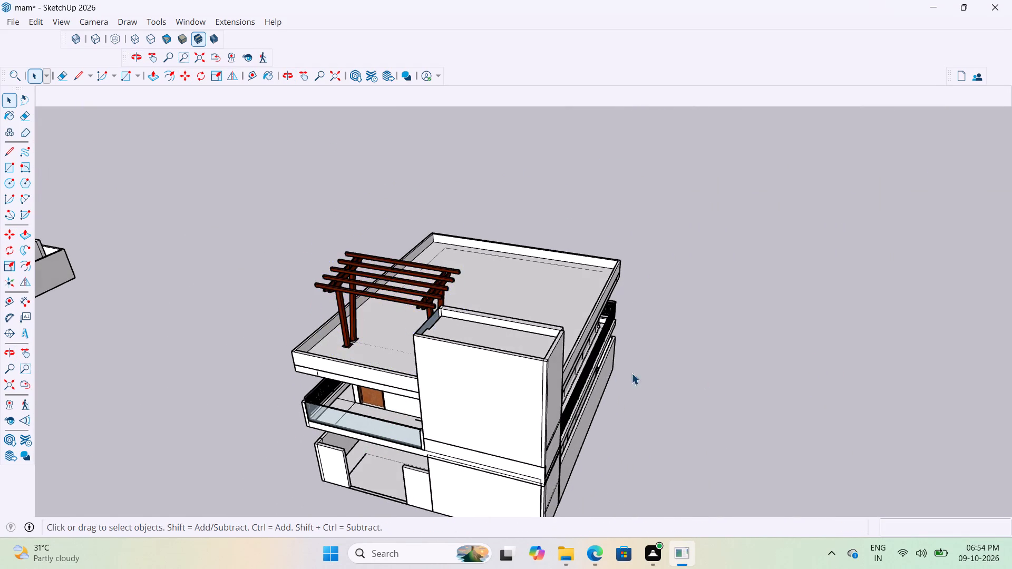
Check the pergola on the roof terrace from several sides and delete it.
scroll(605, 365, "up", 4)
middle_click_drag(565, 326, 1011, 373)
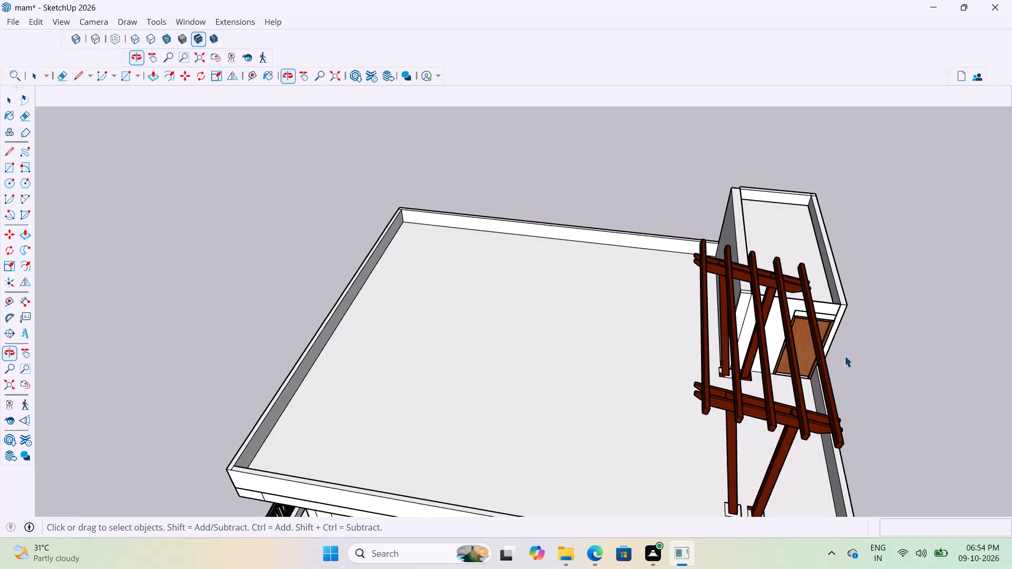
scroll(812, 340, "up", 2)
scroll(709, 320, "down", 4)
middle_click_drag(851, 436, 598, 385)
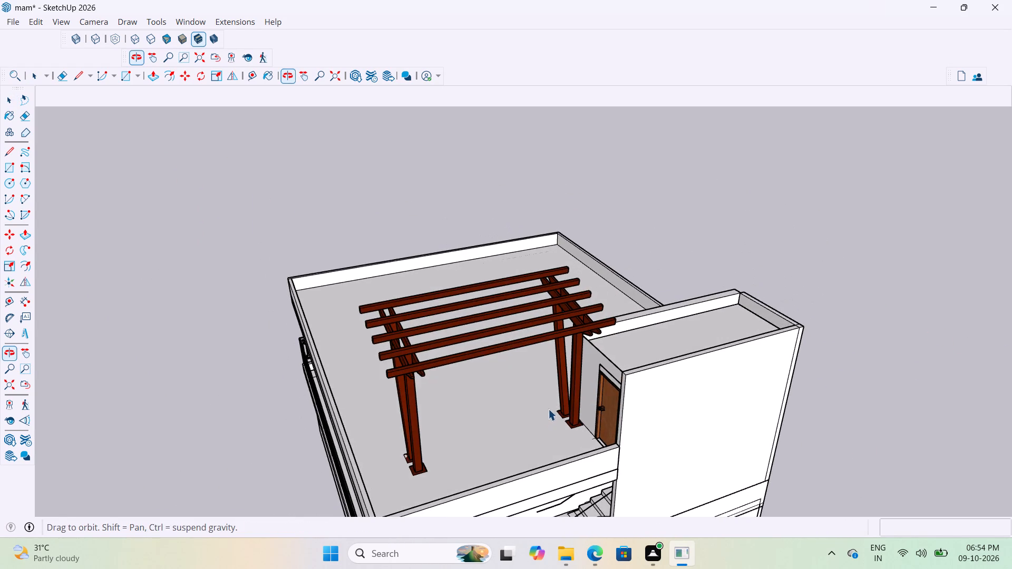
scroll(548, 409, "down", 4)
scroll(546, 415, "up", 7)
middle_click_drag(536, 418, 429, 389)
left_click(395, 202)
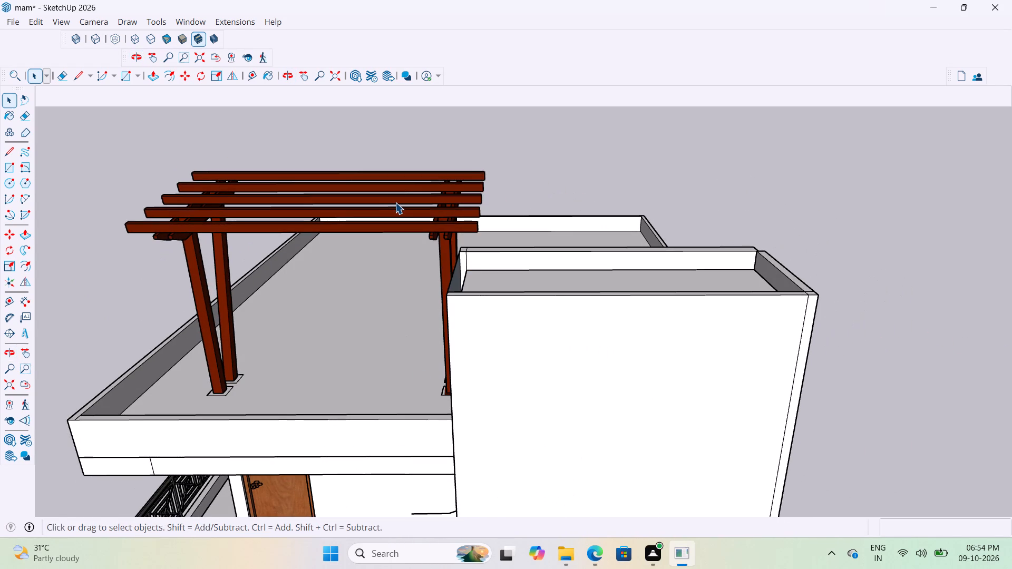
key("Delete")
Examine the roof terrace and the front of the building with its balcony and stair tower.
scroll(410, 194, "down", 9)
scroll(414, 240, "up", 8)
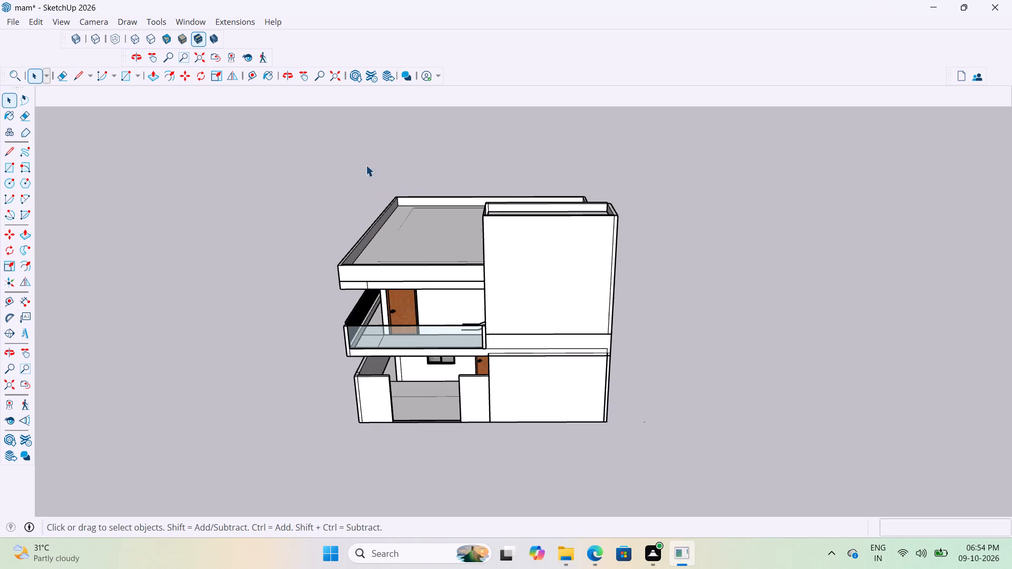
scroll(375, 308, "up", 4)
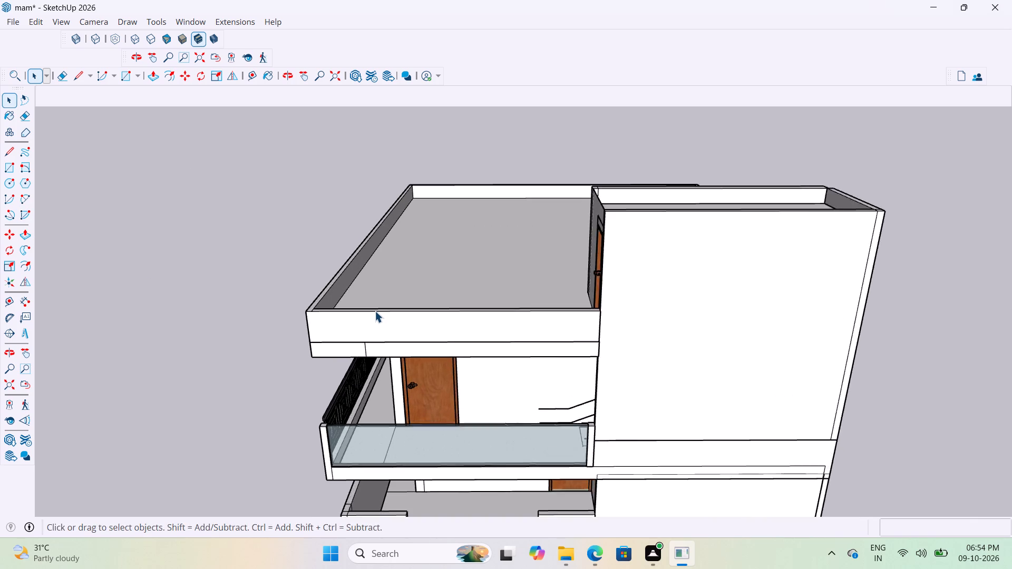
scroll(375, 311, "up", 2)
scroll(497, 335, "up", 4)
scroll(497, 335, "down", 8)
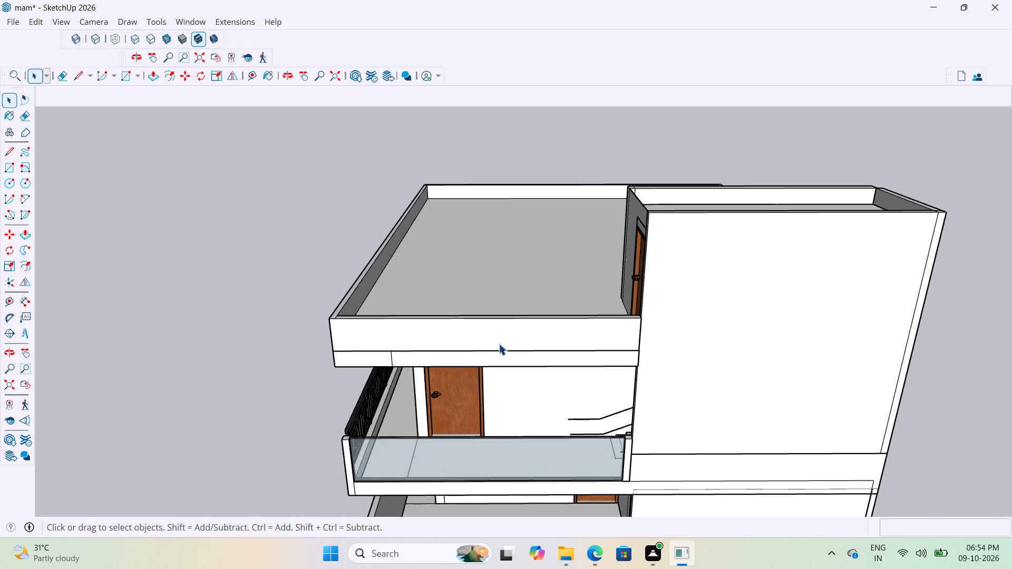
scroll(276, 302, "down", 4)
scroll(544, 495, "up", 3)
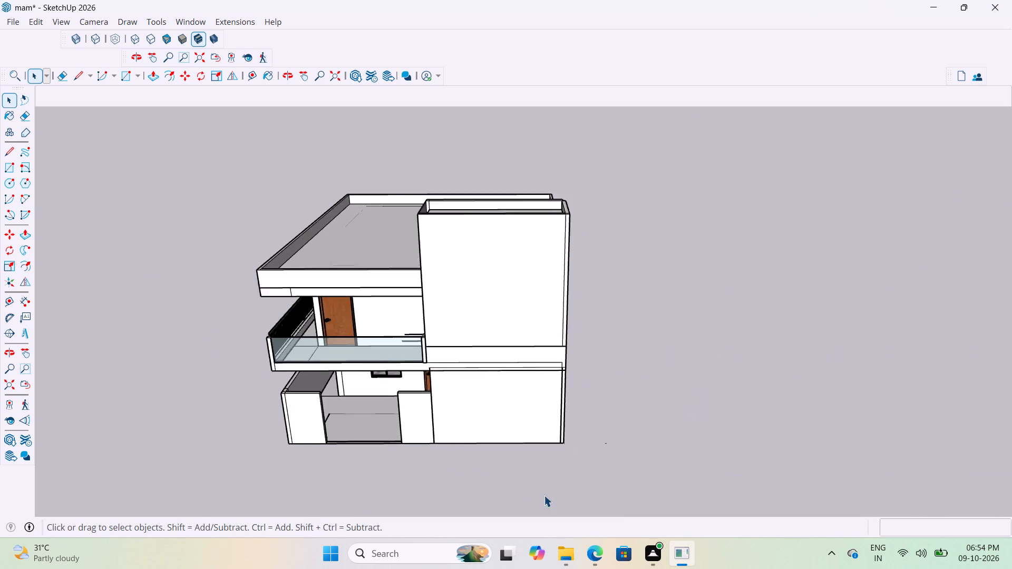
scroll(549, 438, "up", 4)
scroll(549, 438, "down", 4)
middle_click_drag(465, 411, 477, 397)
Examine the roof parapet's outer corner above the glass-railed balcony up close, and bring the whole building back into view.
scroll(211, 244, "up", 3)
middle_click_drag(222, 236, 206, 307)
scroll(235, 369, "up", 3)
middle_click_drag(246, 335, 187, 415)
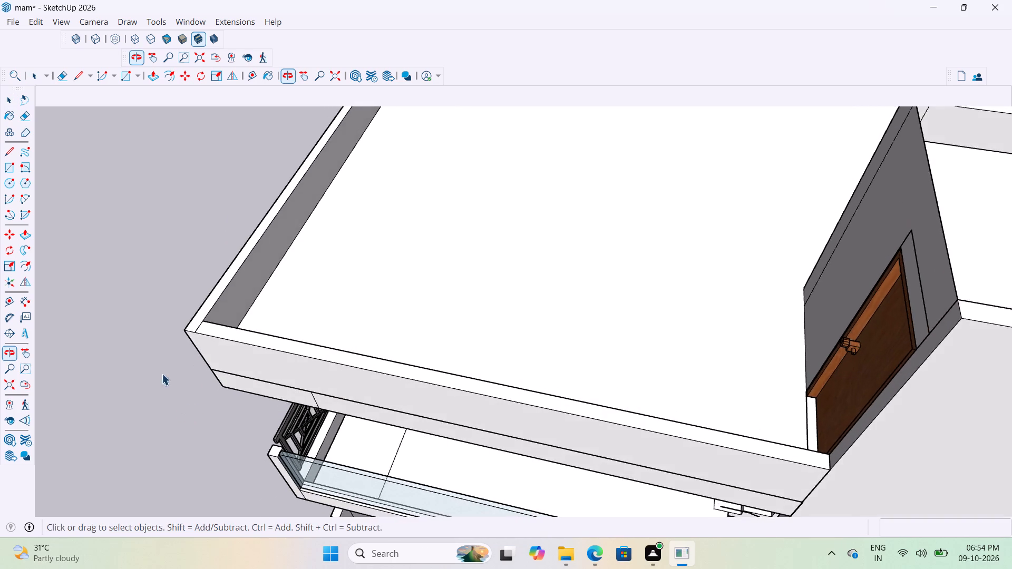
scroll(167, 306, "up", 3)
scroll(268, 360, "up", 2)
scroll(264, 357, "down", 8)
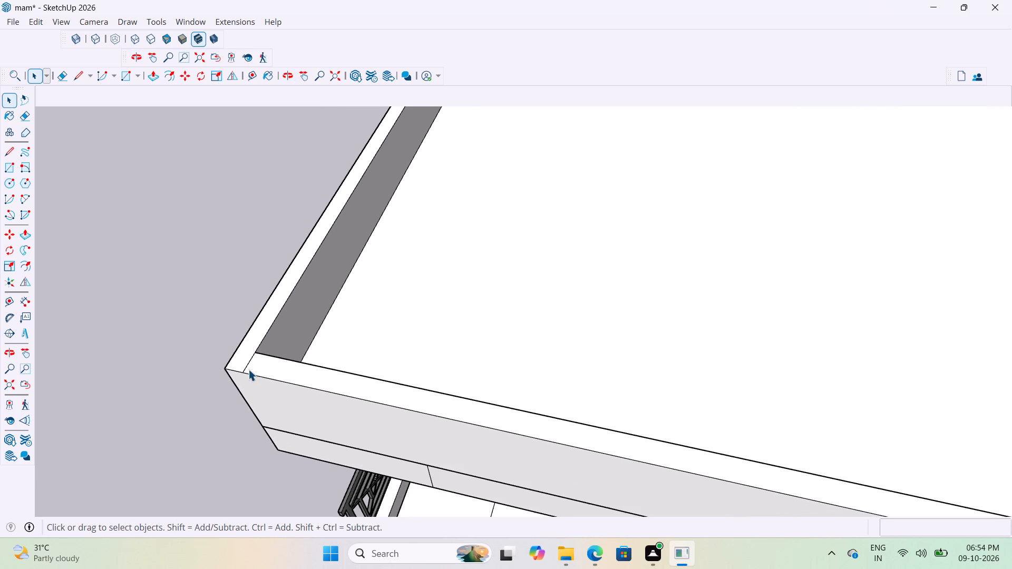
scroll(280, 338, "down", 4)
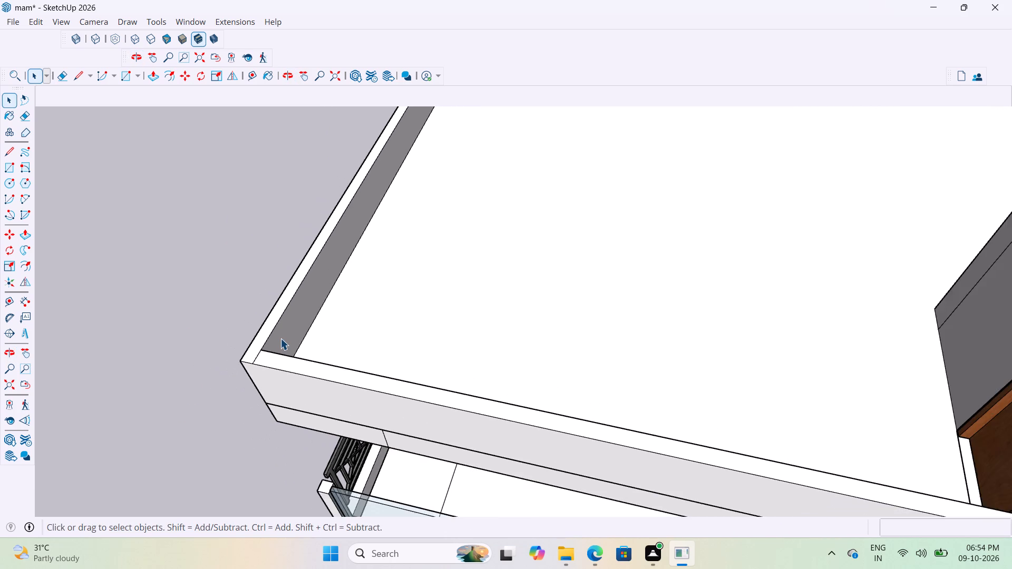
scroll(280, 338, "down", 5)
scroll(248, 357, "up", 1)
middle_click_drag(248, 357, 325, 352)
scroll(328, 370, "up", 14)
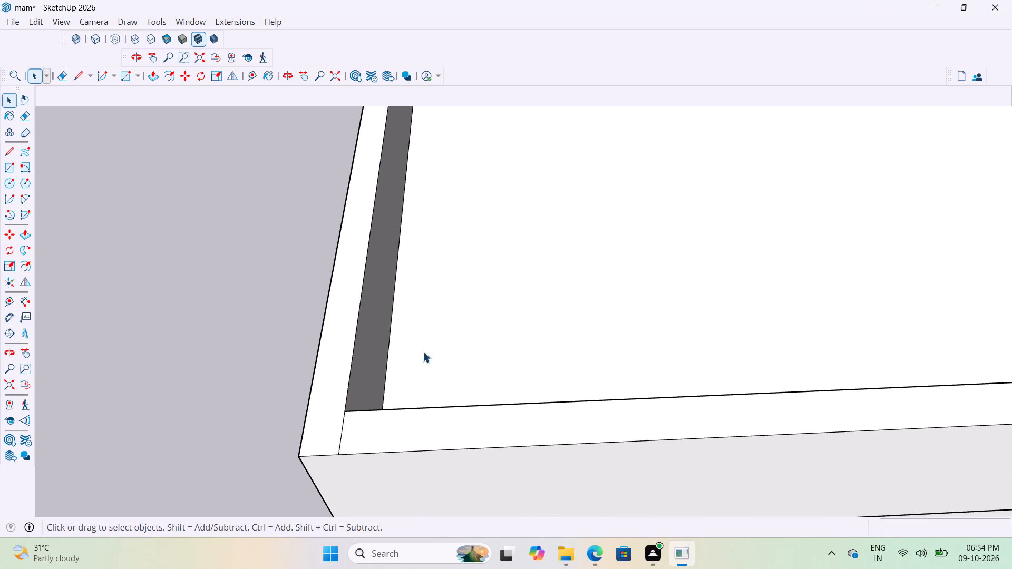
middle_click_drag(387, 276, 382, 253)
scroll(399, 353, "down", 8)
middle_click_drag(344, 351, 353, 352)
scroll(346, 371, "up", 2)
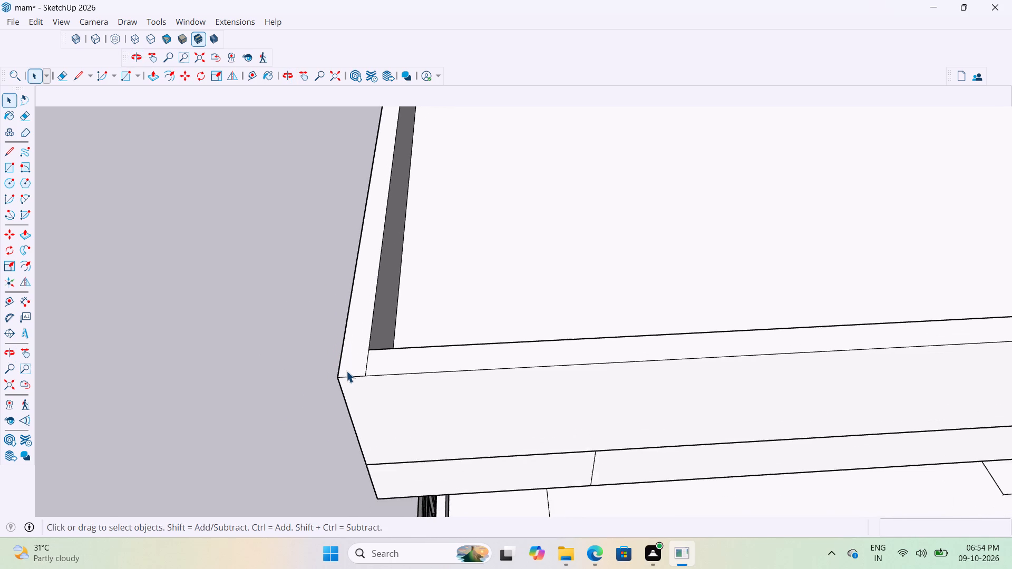
scroll(346, 371, "up", 16)
scroll(426, 366, "down", 15)
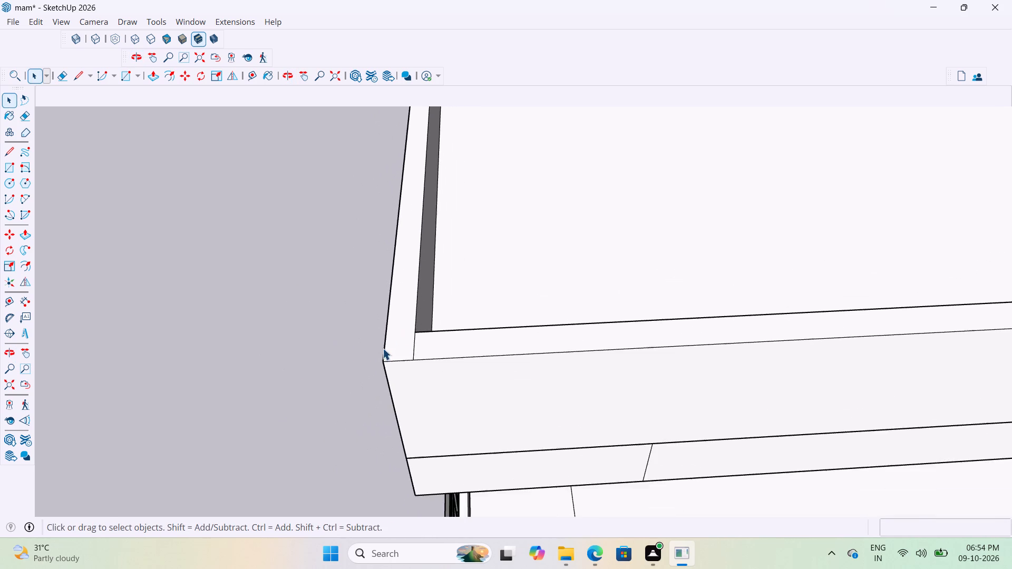
scroll(383, 348, "up", 7)
scroll(364, 360, "down", 10)
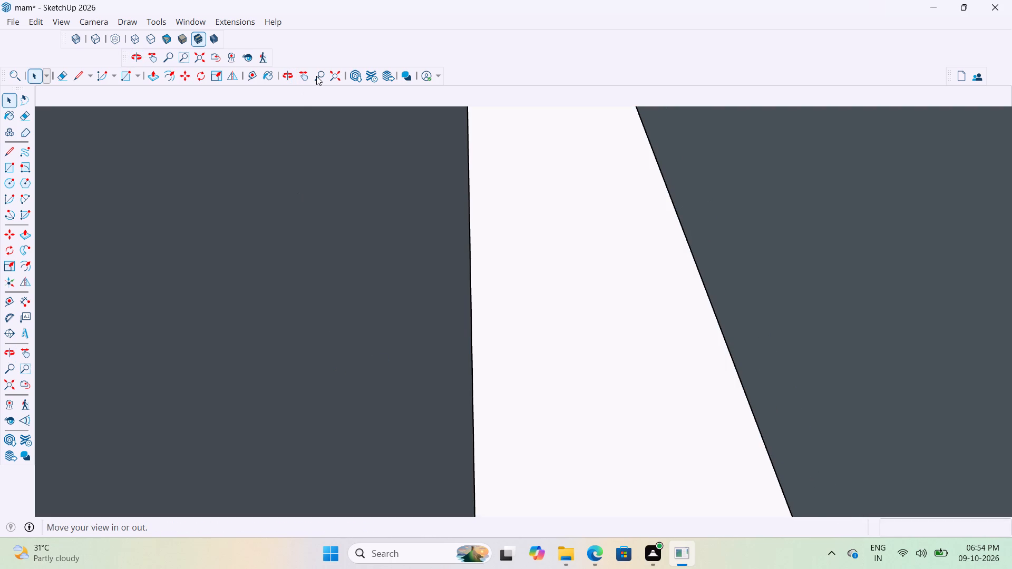
left_click(330, 72)
scroll(249, 293, "down", 8)
scroll(389, 454, "up", 5)
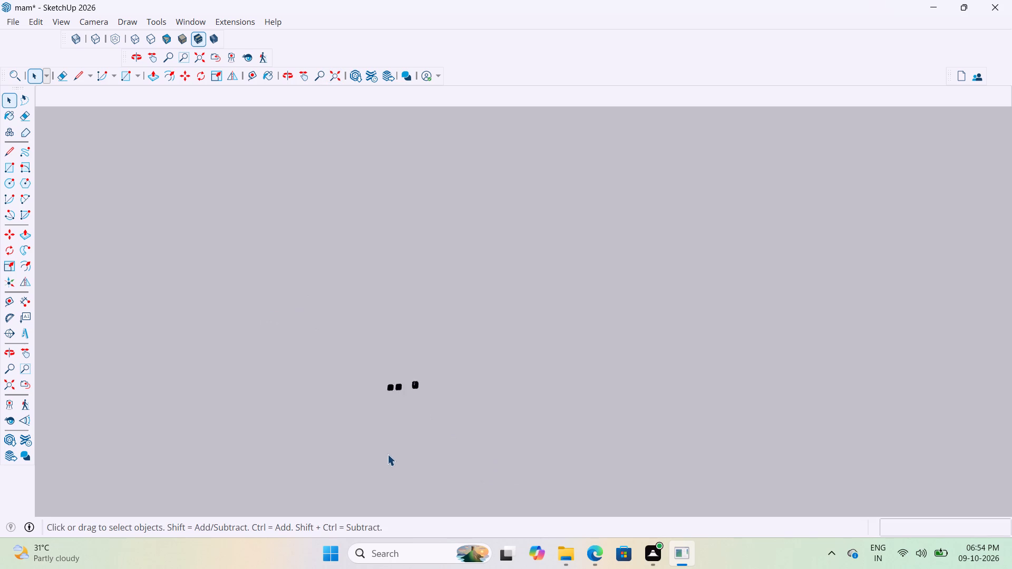
scroll(387, 454, "up", 20)
scroll(387, 454, "up", 13)
scroll(512, 366, "down", 4)
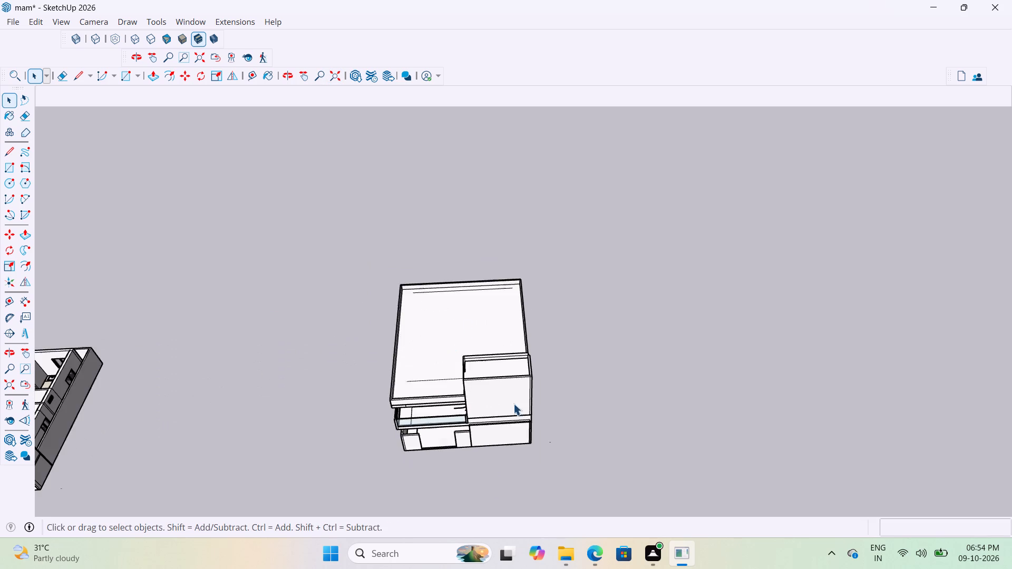
Open the roof parapet for editing and place a guide on its top face above the balcony, about 2" from the outer edge.
scroll(448, 425, "up", 8)
middle_click_drag(411, 364, 411, 317)
scroll(411, 317, "up", 11)
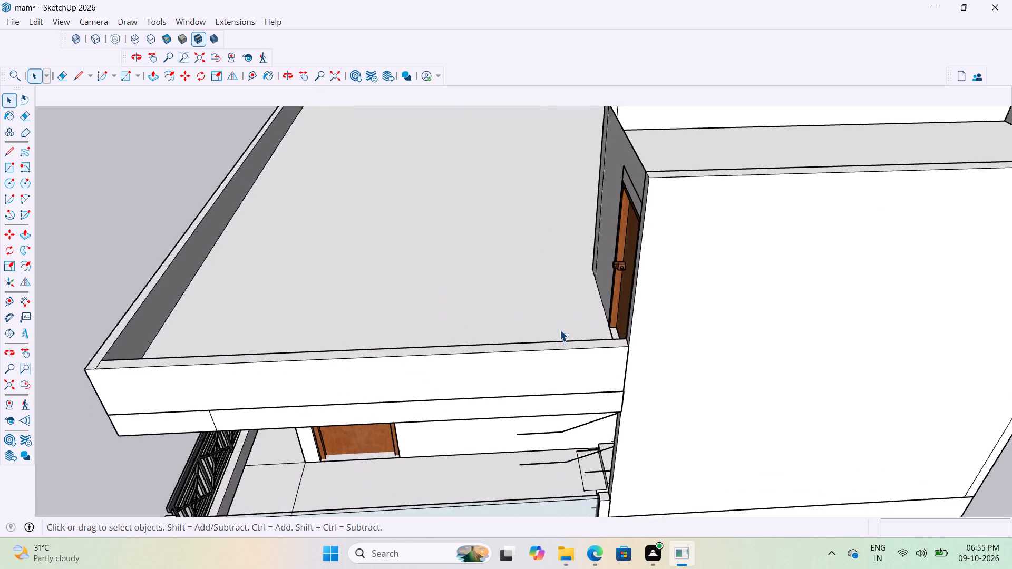
scroll(560, 330, "up", 1)
middle_click_drag(586, 344, 544, 387)
scroll(544, 387, "up", 1)
double_click(540, 389)
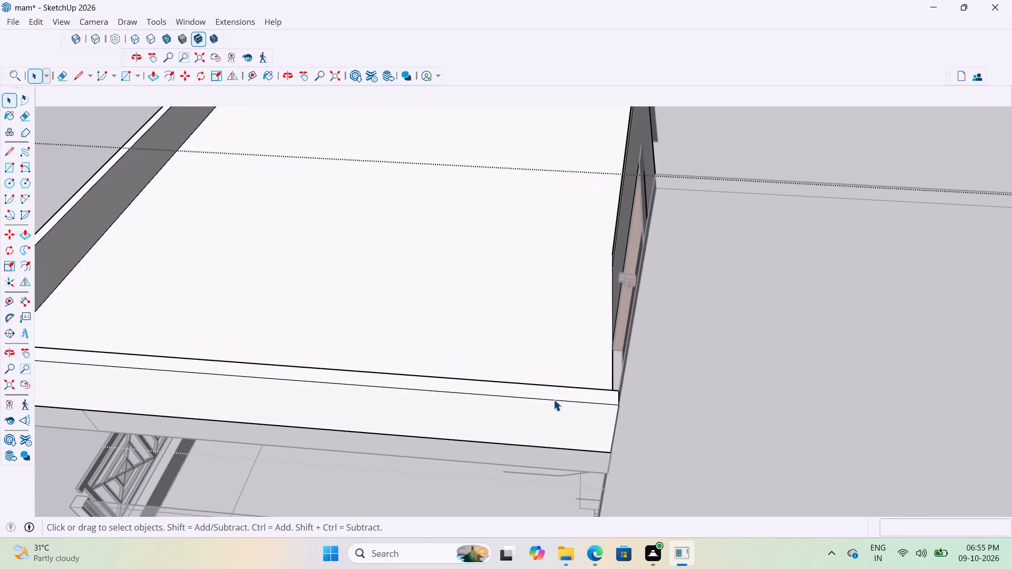
left_click(560, 397)
scroll(563, 393, "up", 6)
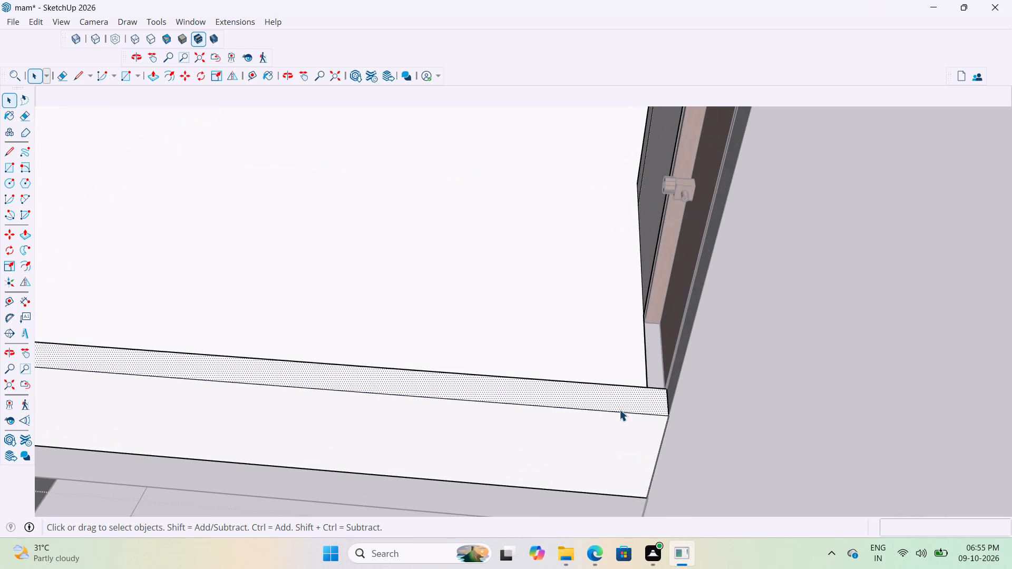
key("t")
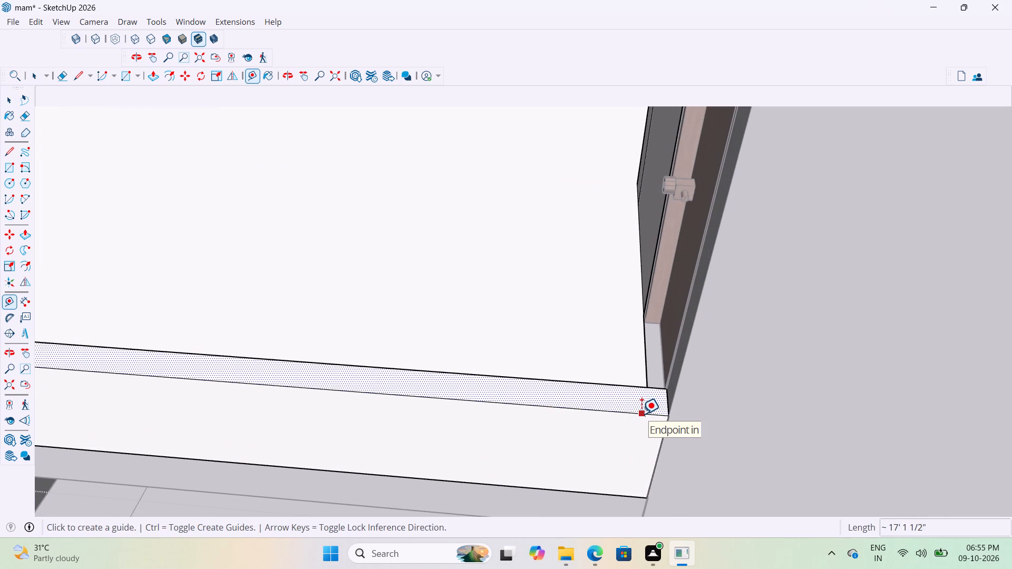
left_click(641, 414)
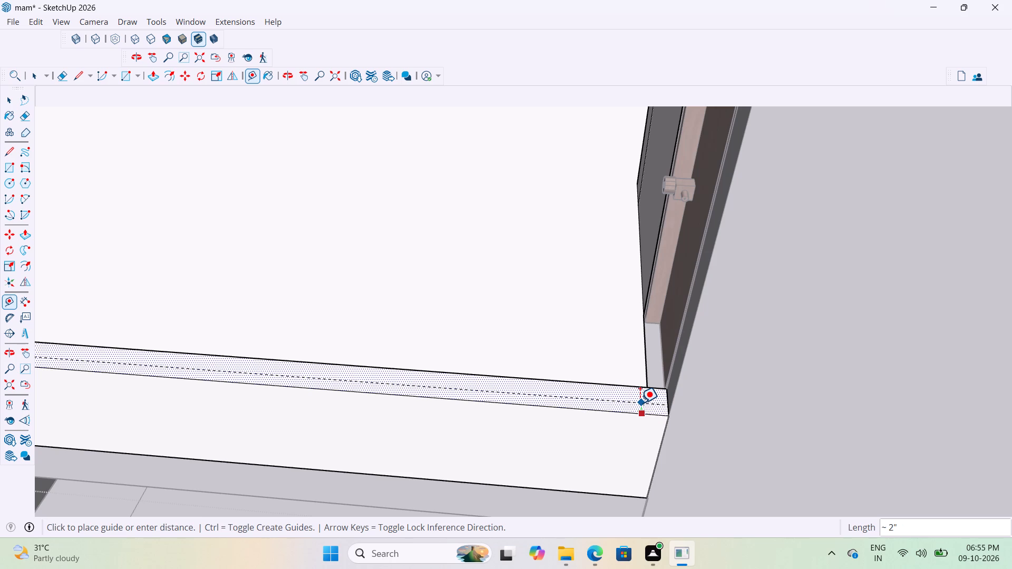
key("1")
key("shift+quotedbl")
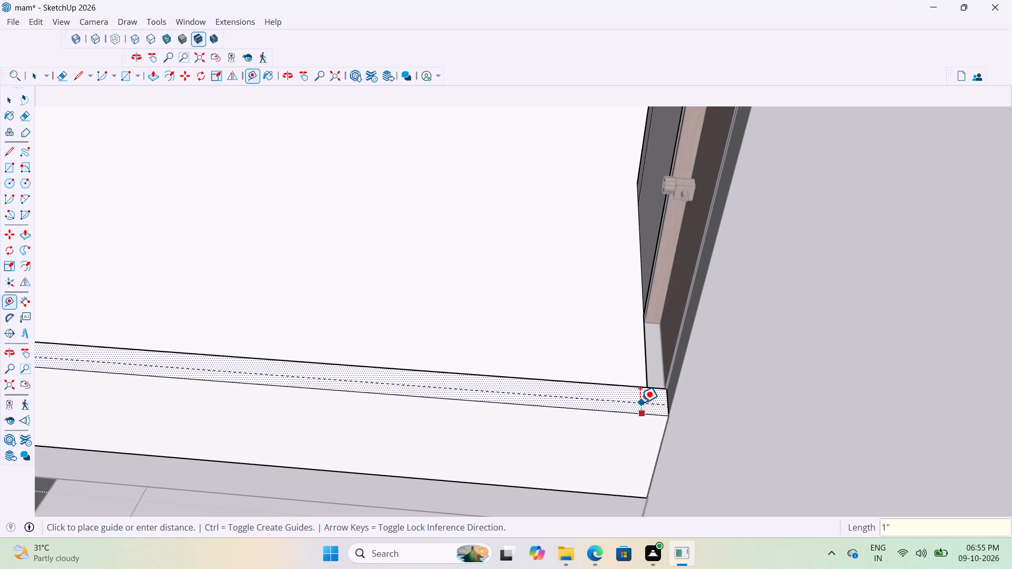
left_click(640, 403)
Place a second parallel guide on the parapet top, 2" inward from the first guide.
scroll(643, 402, "up", 3)
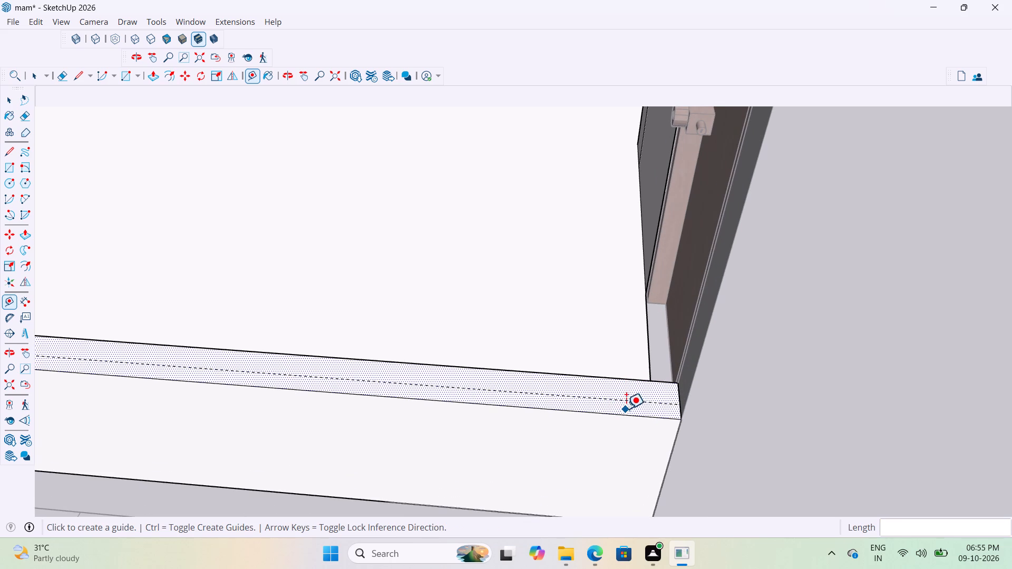
left_click(632, 401)
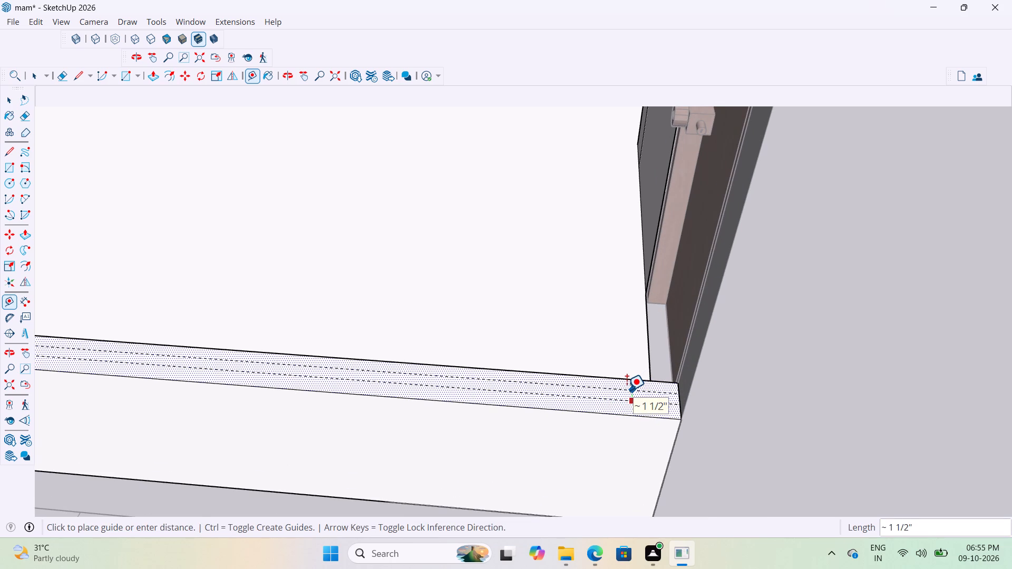
type("2\"")
key("Return")
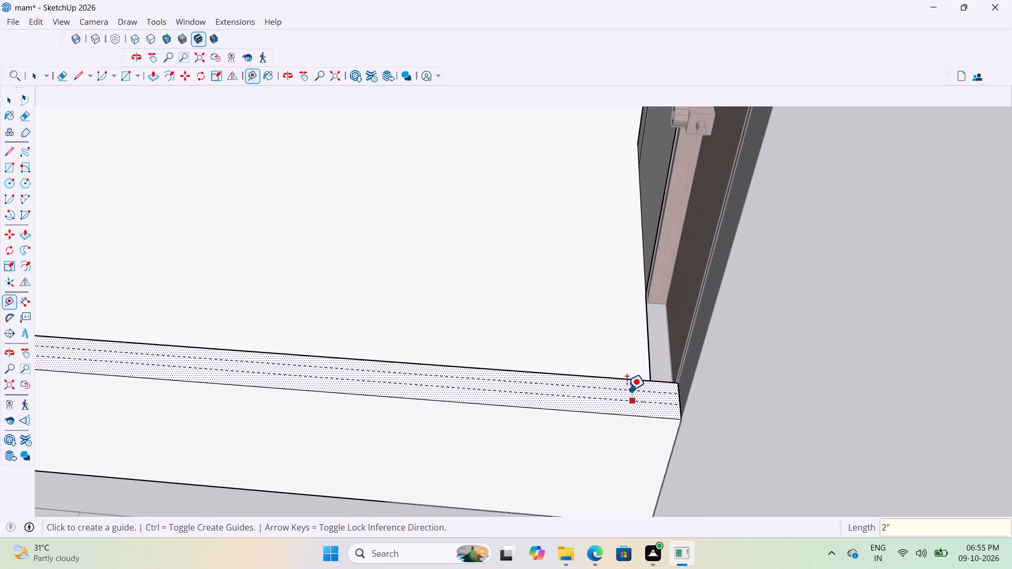
scroll(618, 375, "up", 3)
scroll(622, 384, "down", 3)
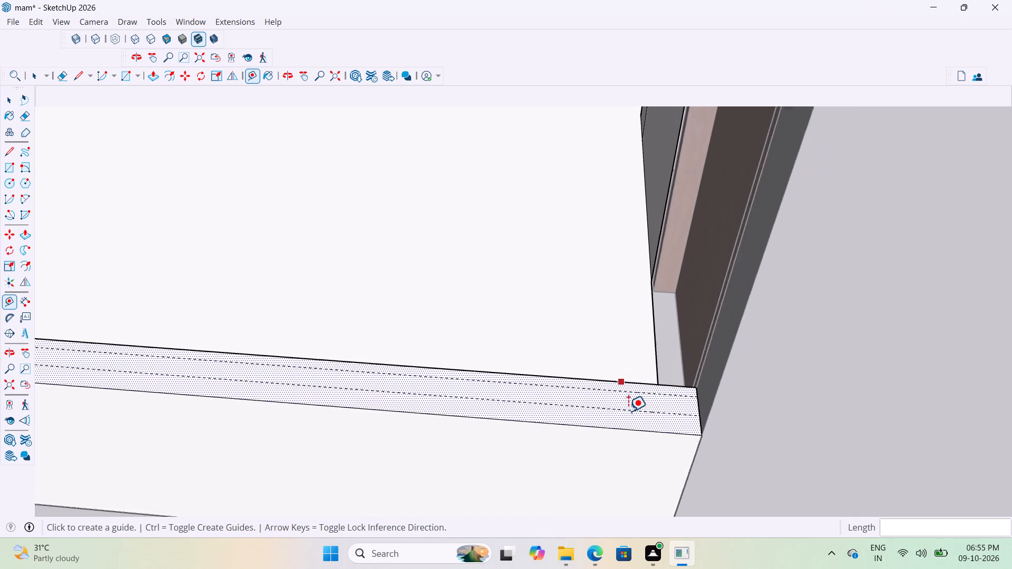
scroll(628, 411, "down", 20)
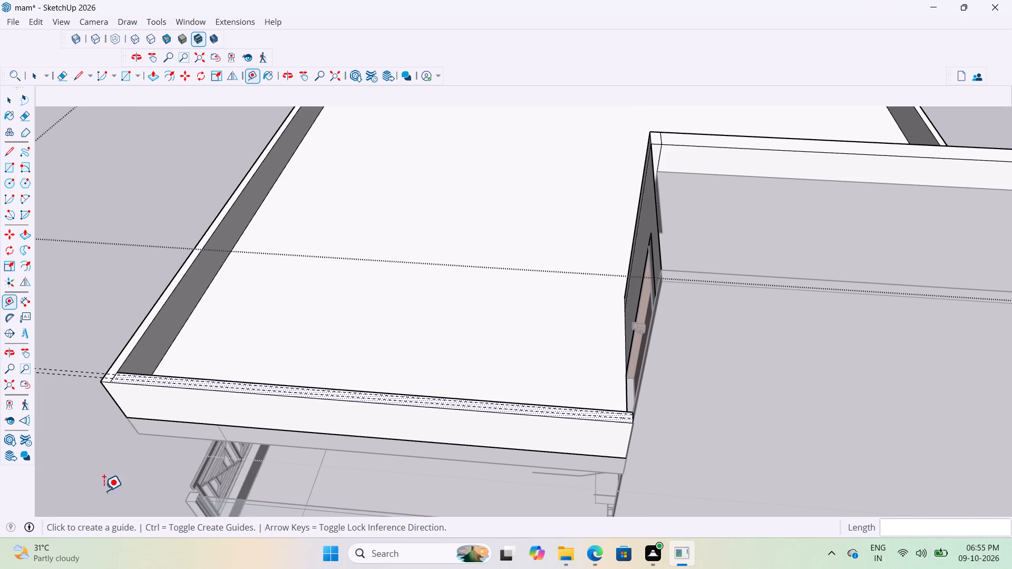
key("space")
Draw a rectangle about 2" by 5 3/8" between the two guides at the parapet's outer corner.
scroll(155, 442, "up", 5)
middle_click_drag(211, 371, 270, 365)
scroll(210, 400, "up", 1)
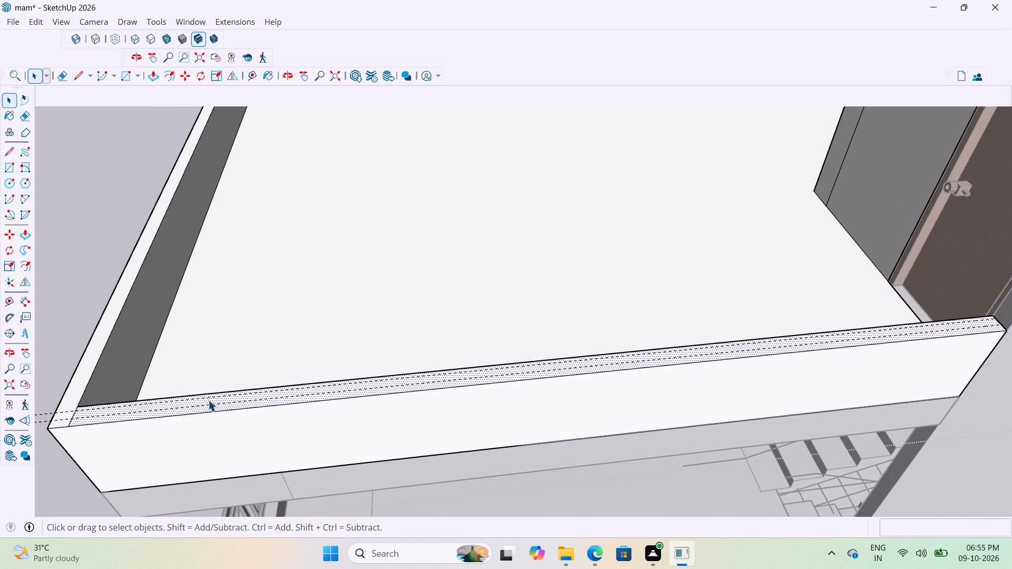
key("r")
scroll(50, 416, "up", 4)
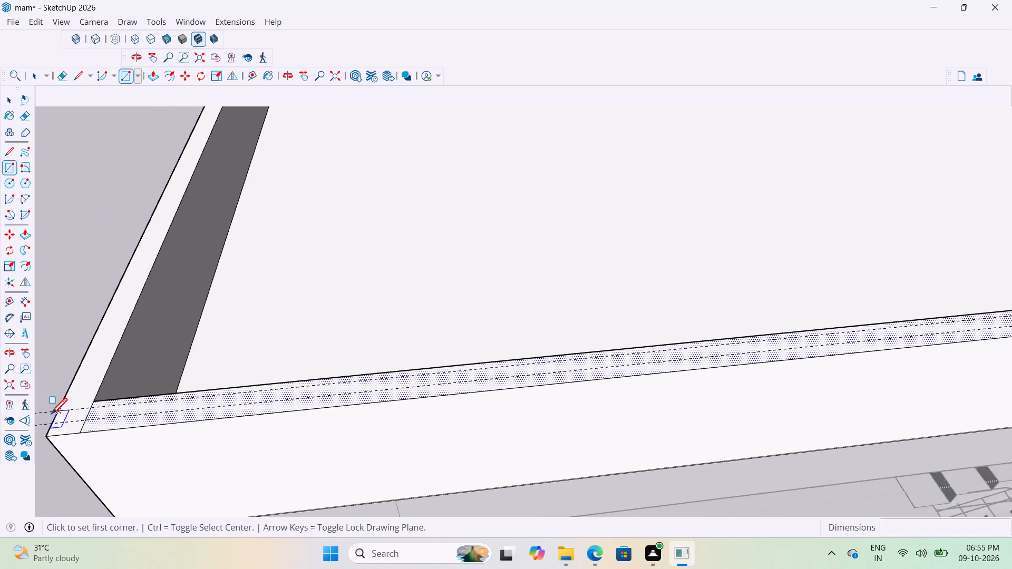
scroll(362, 372, "down", 5)
scroll(168, 428, "up", 10)
scroll(318, 405, "down", 9)
scroll(284, 390, "up", 3)
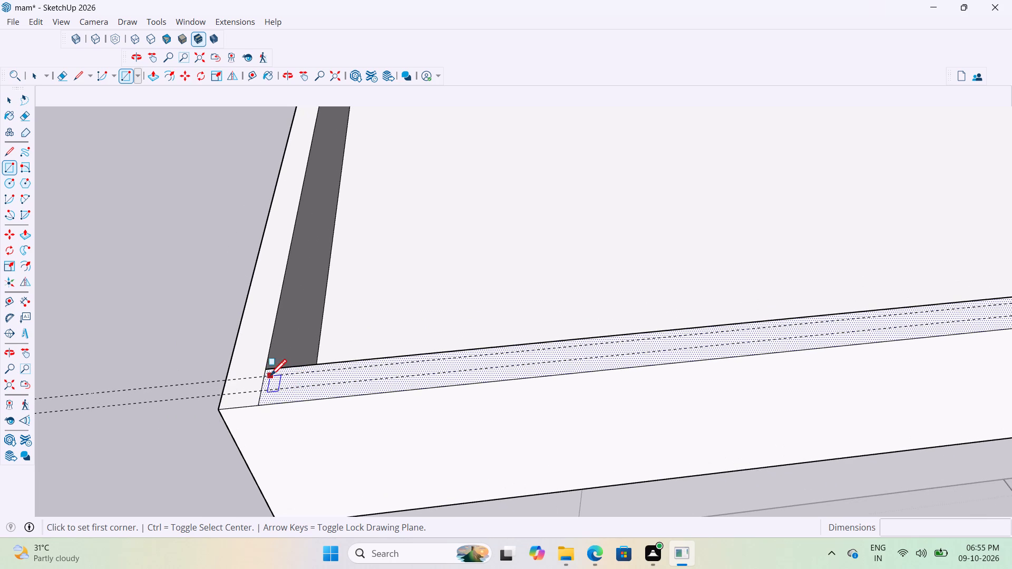
scroll(239, 383, "up", 3)
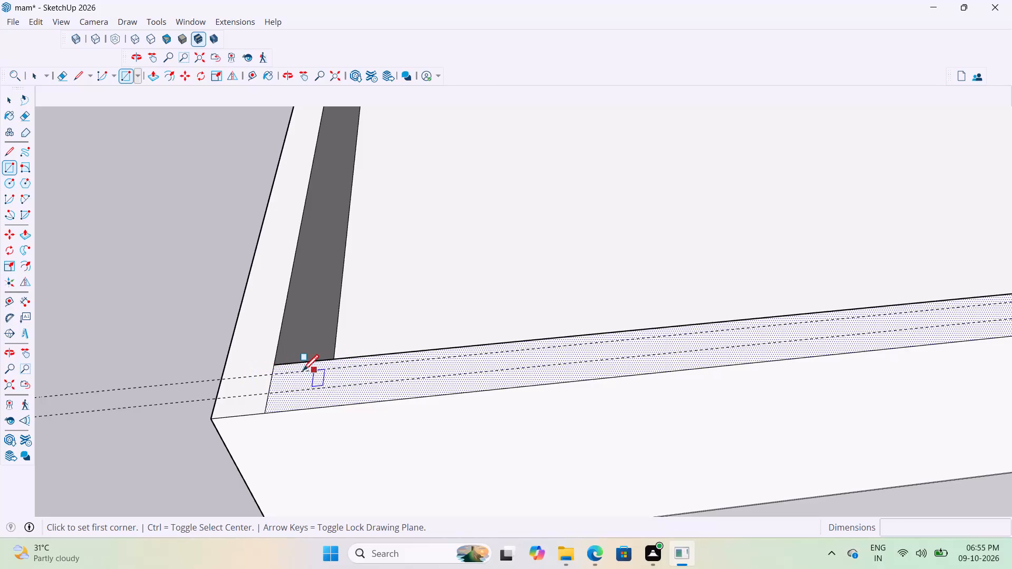
left_click(274, 373)
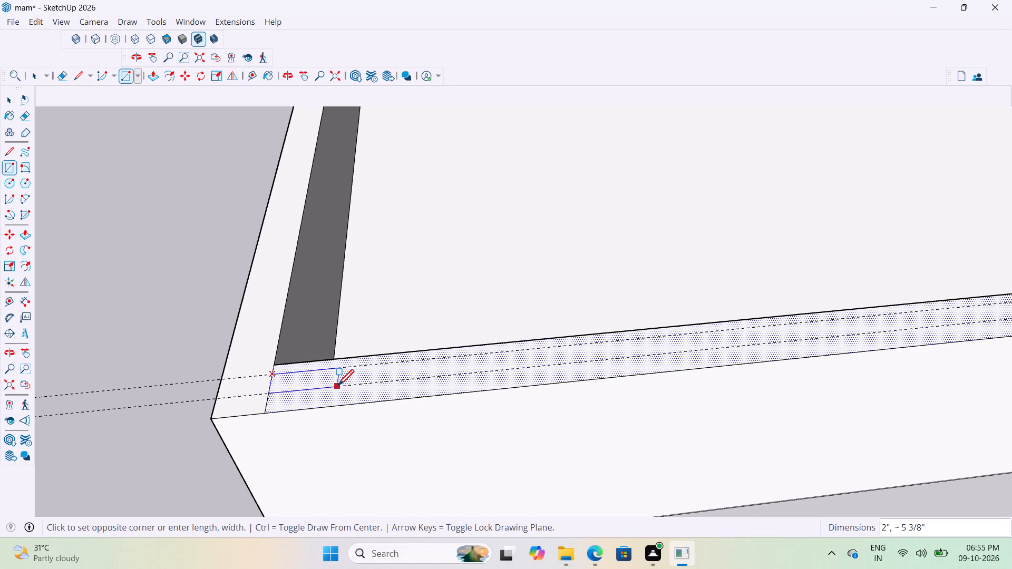
left_click(339, 387)
Group the small rectangle at the parapet corner and open the group for editing.
scroll(349, 391, "up", 3)
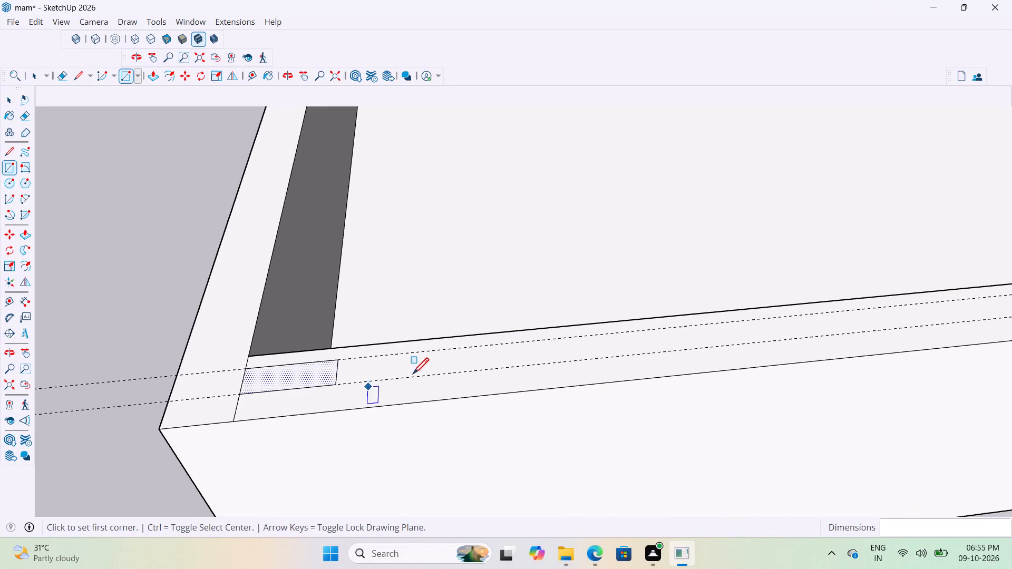
middle_click_drag(413, 376, 284, 397)
scroll(308, 320, "up", 2)
key("space")
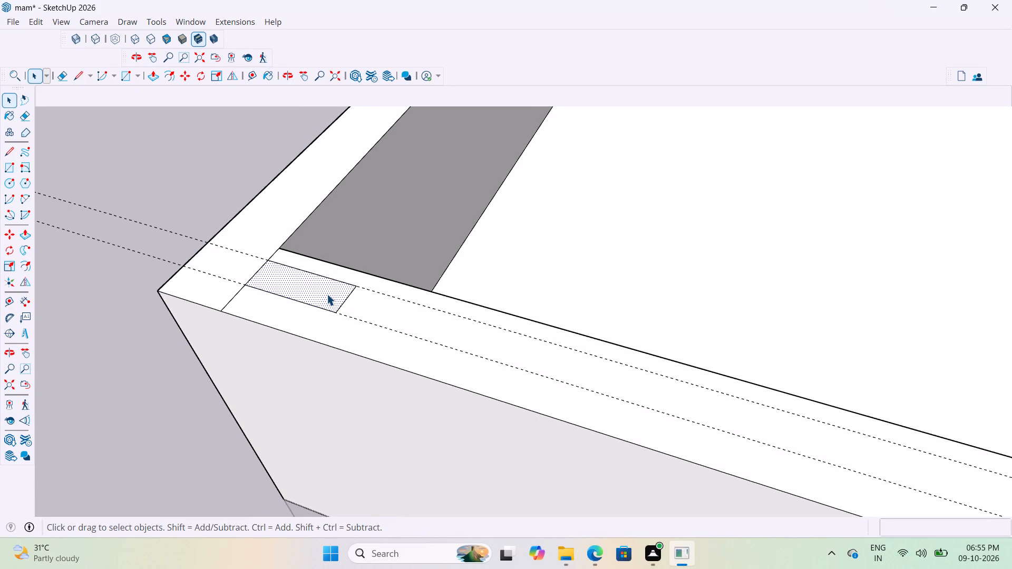
left_click(327, 294)
left_click(327, 294)
left_click_drag(327, 294, 330, 299)
double_click(332, 301)
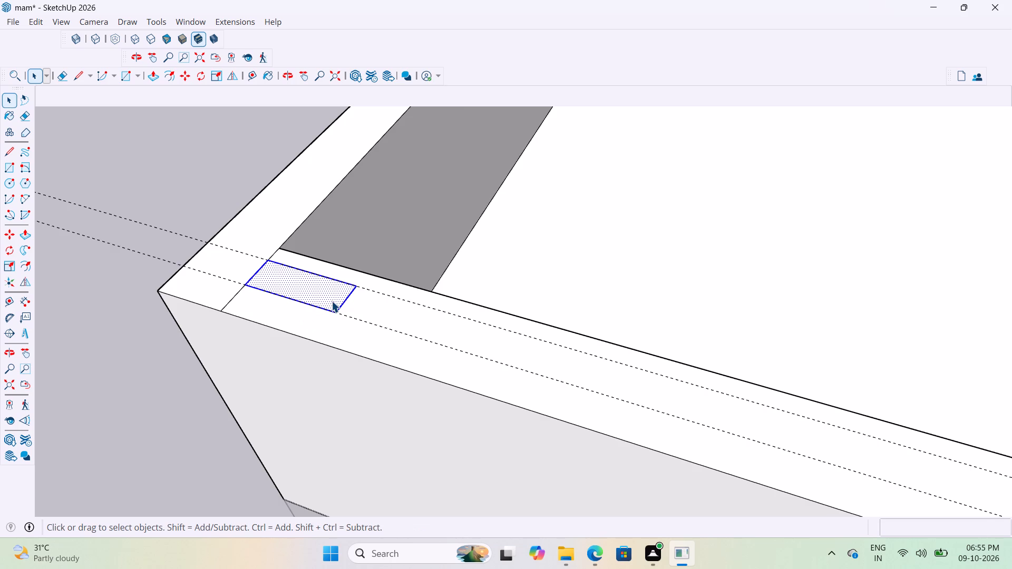
right_click(332, 301)
left_click(375, 130)
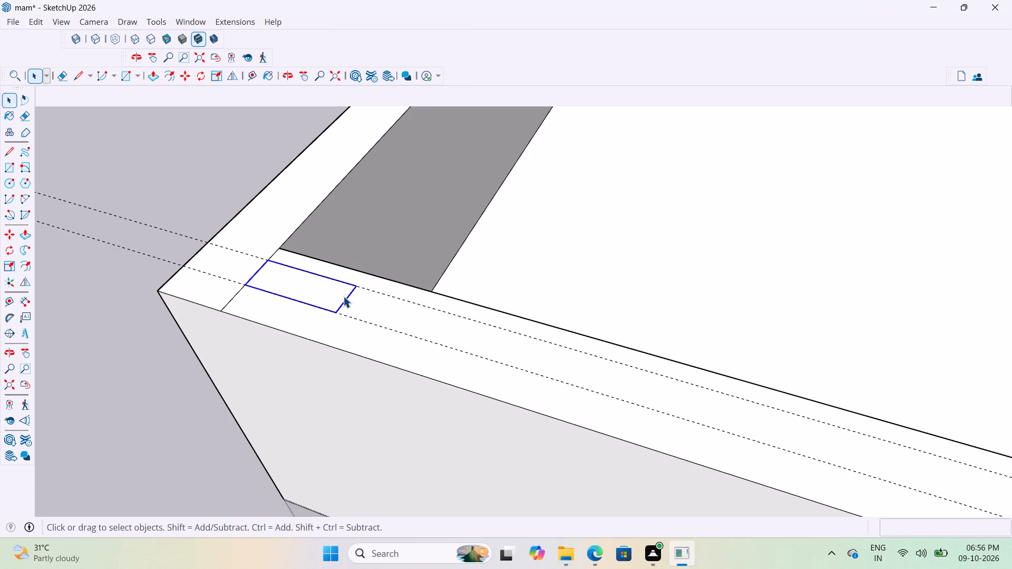
double_click(343, 296)
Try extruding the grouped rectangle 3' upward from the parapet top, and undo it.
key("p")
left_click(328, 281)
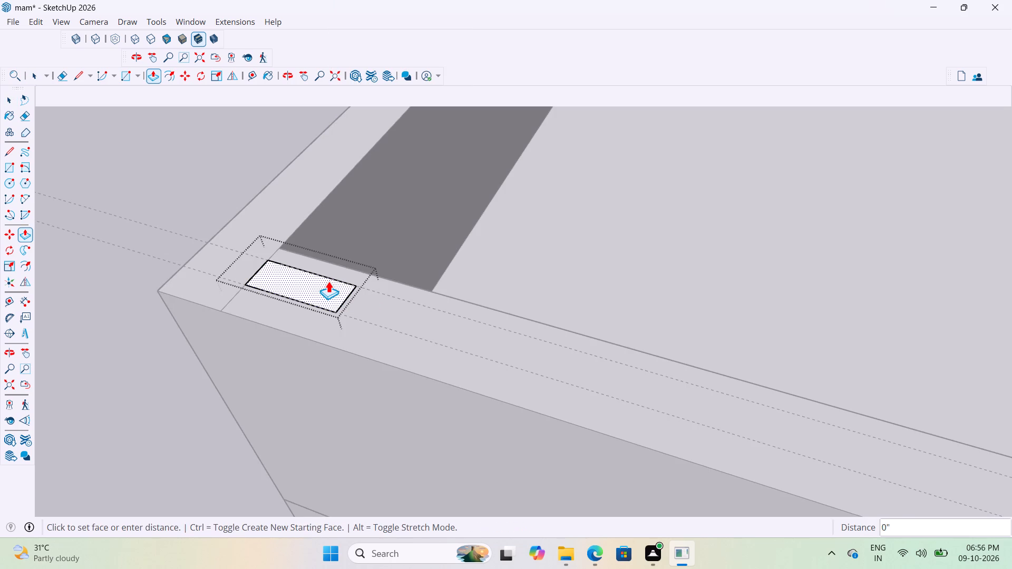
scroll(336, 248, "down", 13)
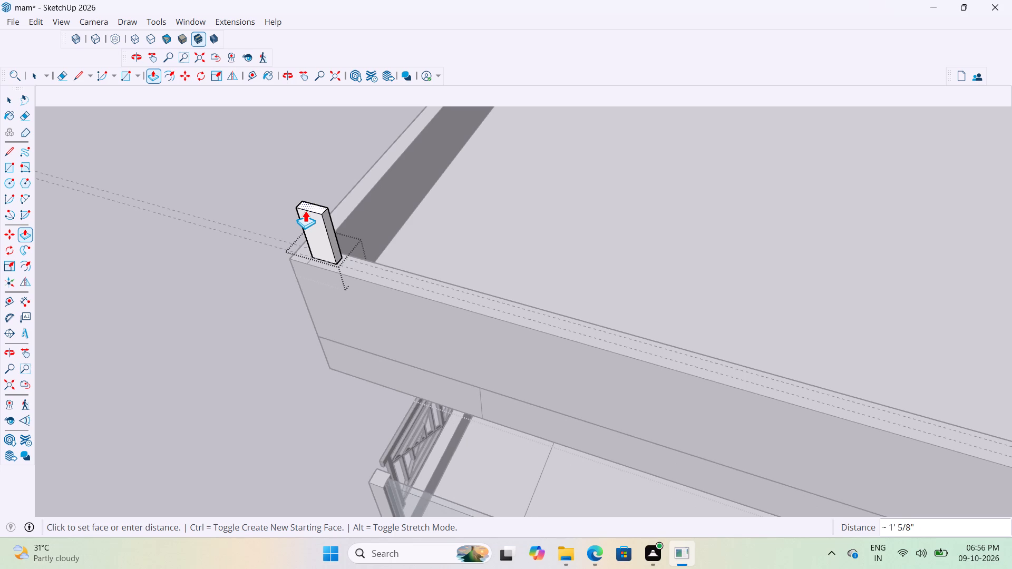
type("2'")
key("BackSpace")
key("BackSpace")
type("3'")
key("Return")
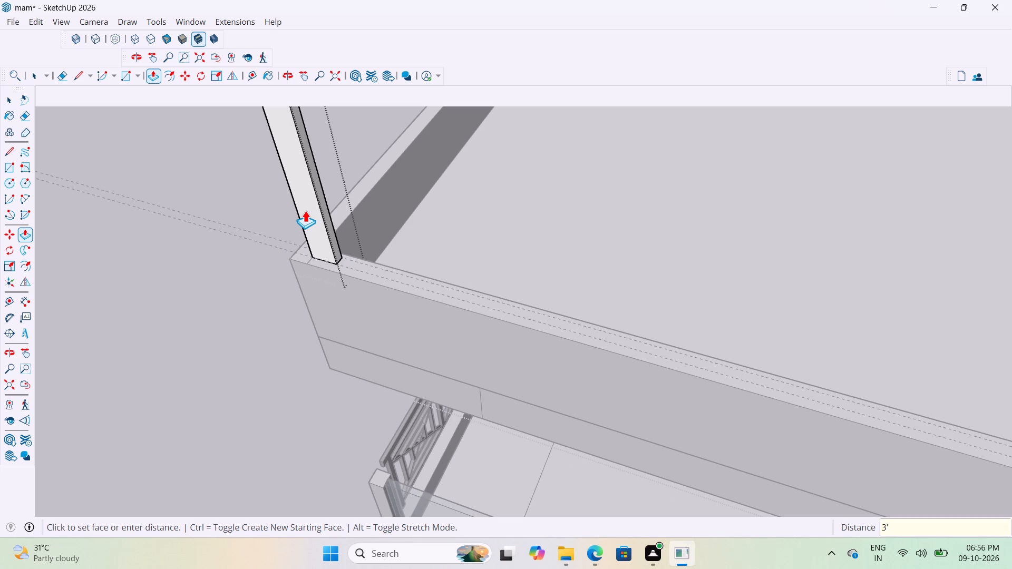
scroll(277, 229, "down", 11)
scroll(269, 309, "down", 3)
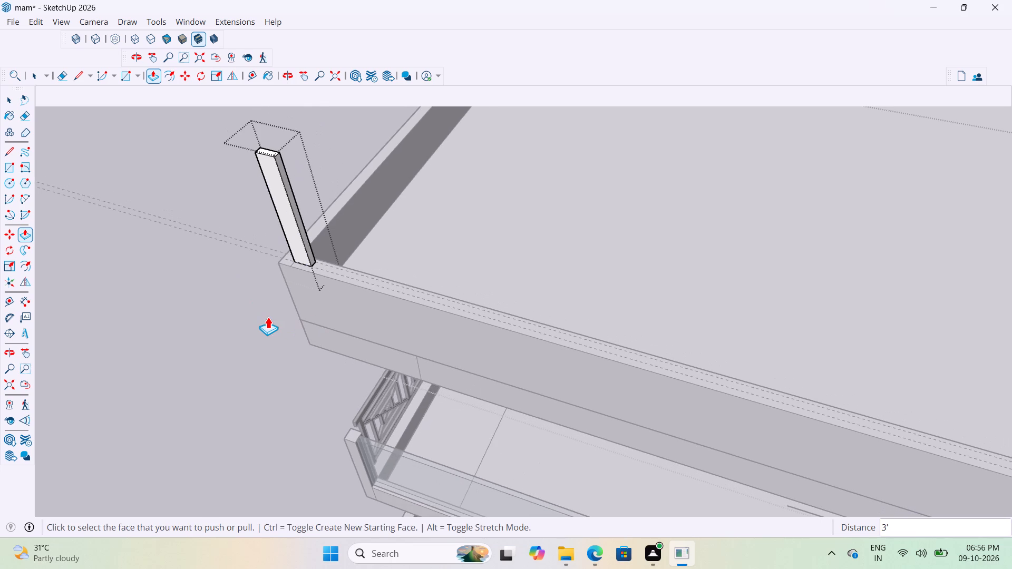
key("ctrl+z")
Extrude the grouped rectangle 2' upward into a post on the parapet corner and exit the group.
scroll(299, 259, "up", 11)
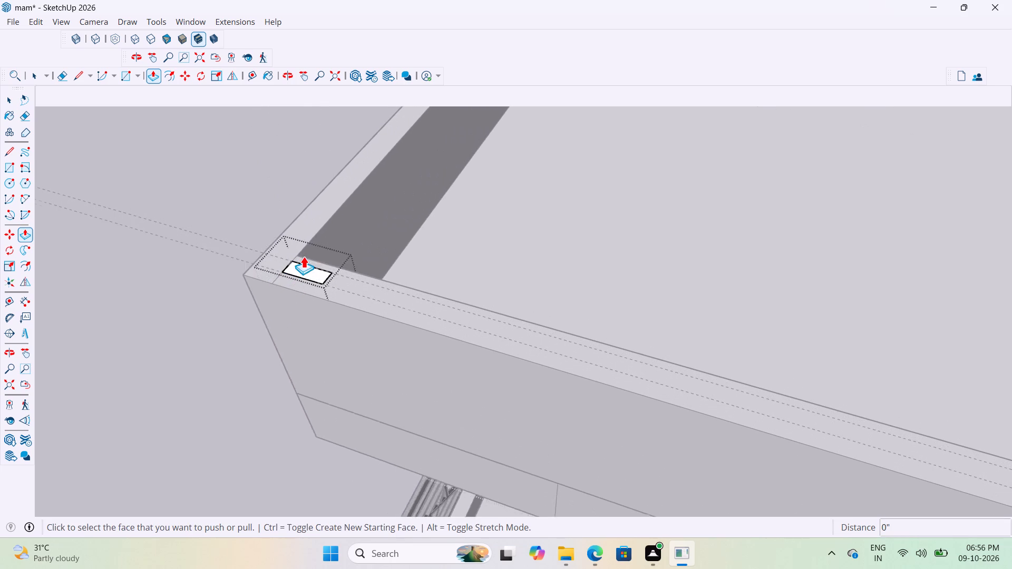
left_click(308, 273)
type("2'")
key("Return")
scroll(319, 242, "down", 4)
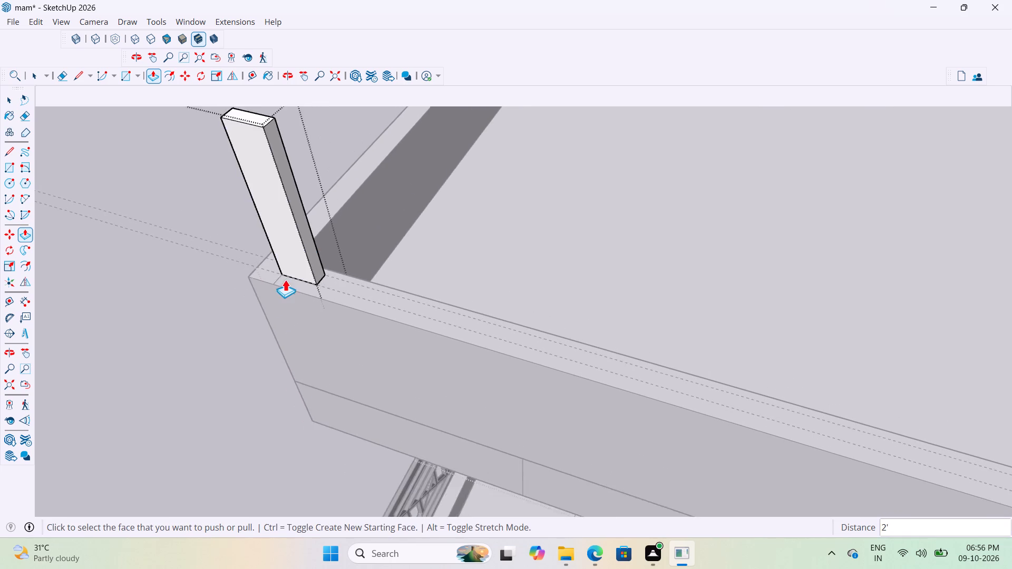
scroll(285, 279, "down", 11)
key("space")
left_click(203, 322)
Open the corner post group and extrude its side face about 16' 8" along the balcony parapet to the stair room wall.
middle_click_drag(338, 293, 431, 214)
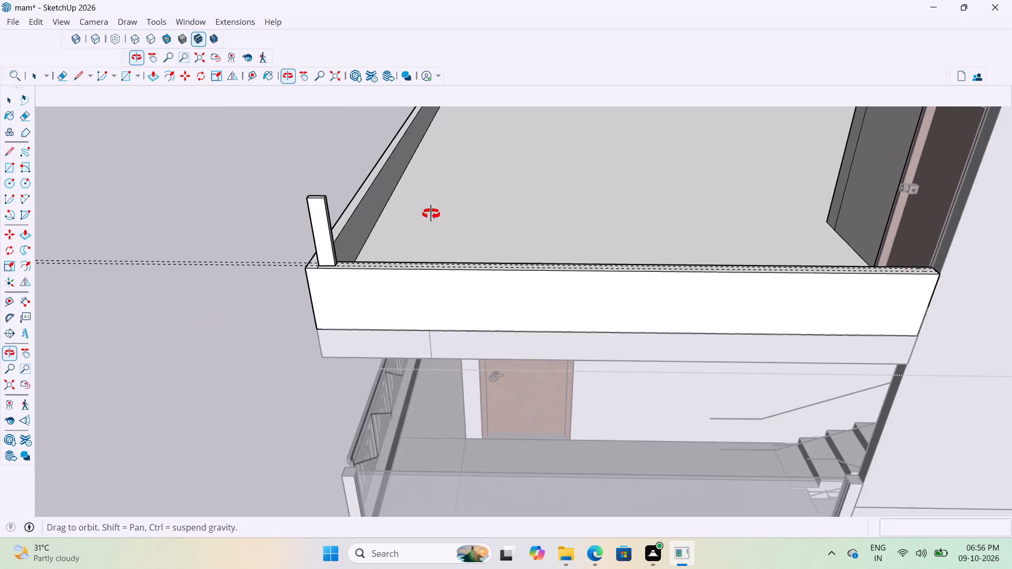
middle_click_drag(431, 214, 432, 213)
scroll(372, 219, "up", 4)
middle_click_drag(392, 219, 295, 228)
scroll(425, 206, "down", 4)
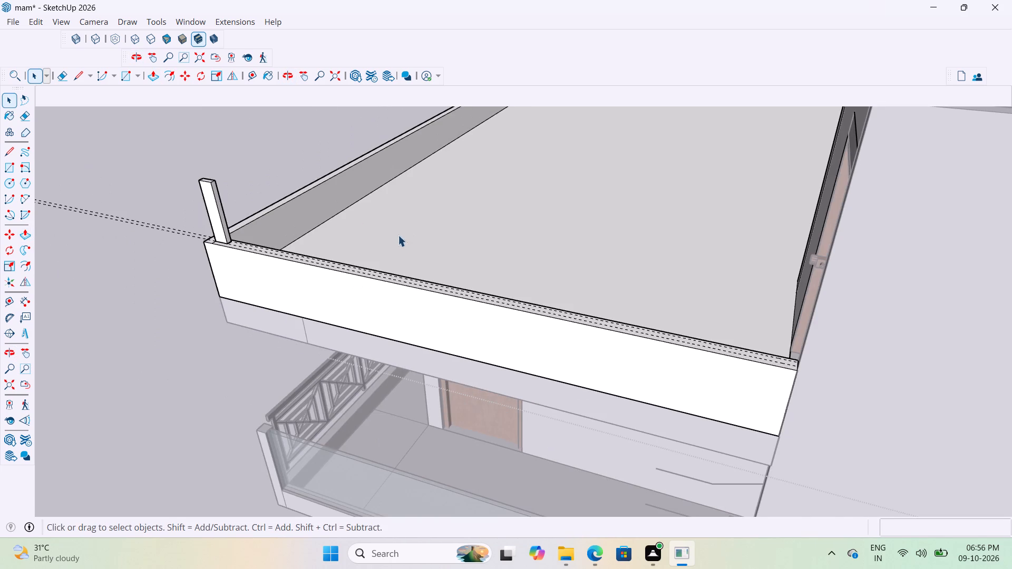
scroll(219, 237, "up", 11)
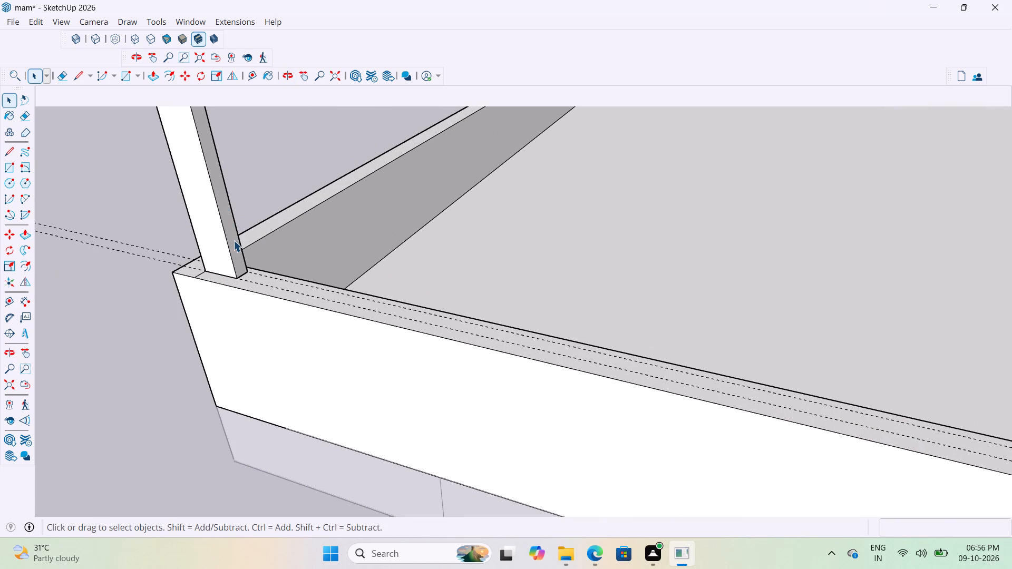
triple_click(233, 240)
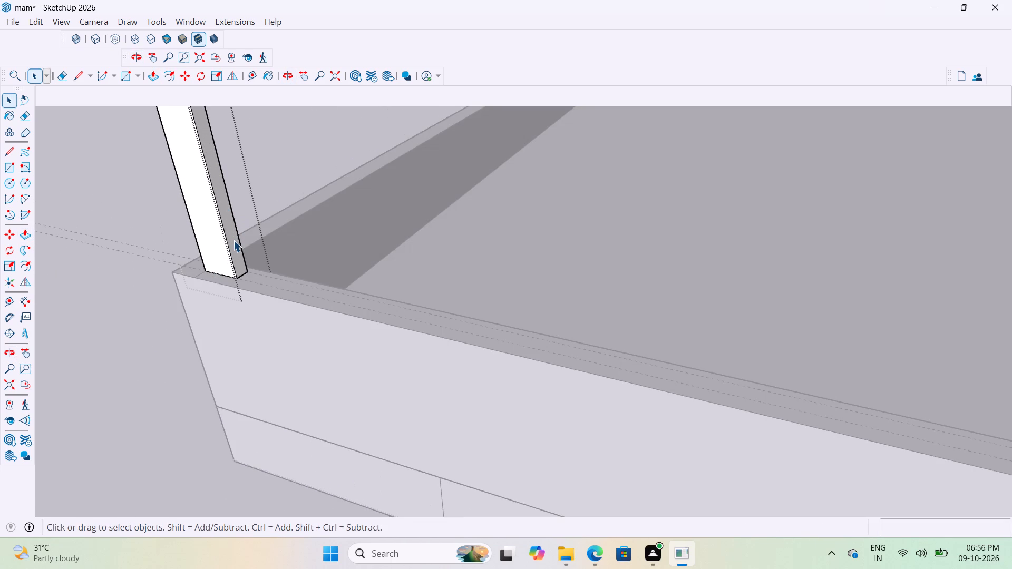
key("p")
left_click(235, 234)
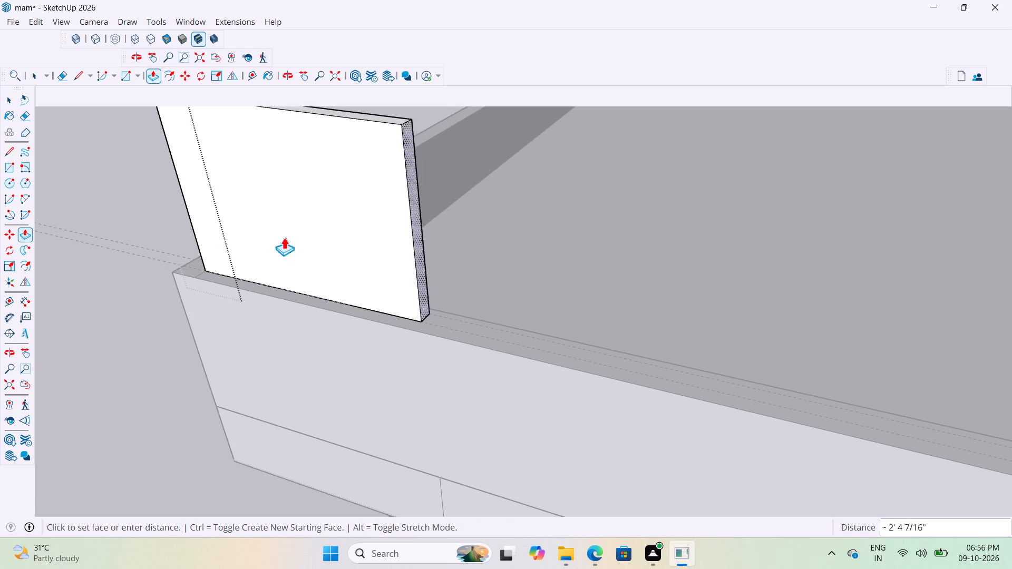
scroll(283, 238, "down", 16)
scroll(508, 270, "up", 4)
scroll(256, 257, "down", 5)
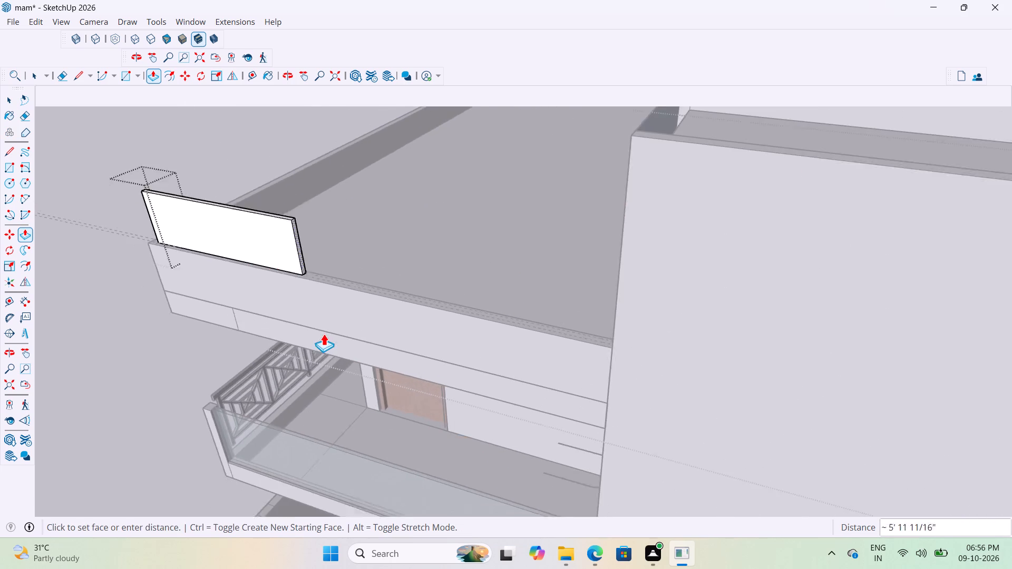
scroll(291, 292, "down", 5)
middle_click_drag(310, 318, 438, 342)
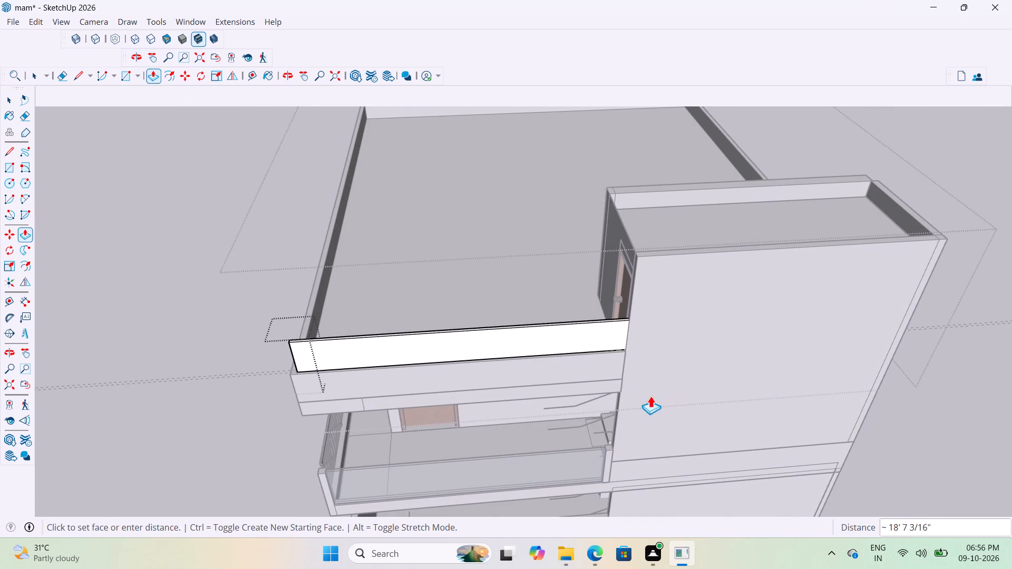
scroll(596, 298, "up", 5)
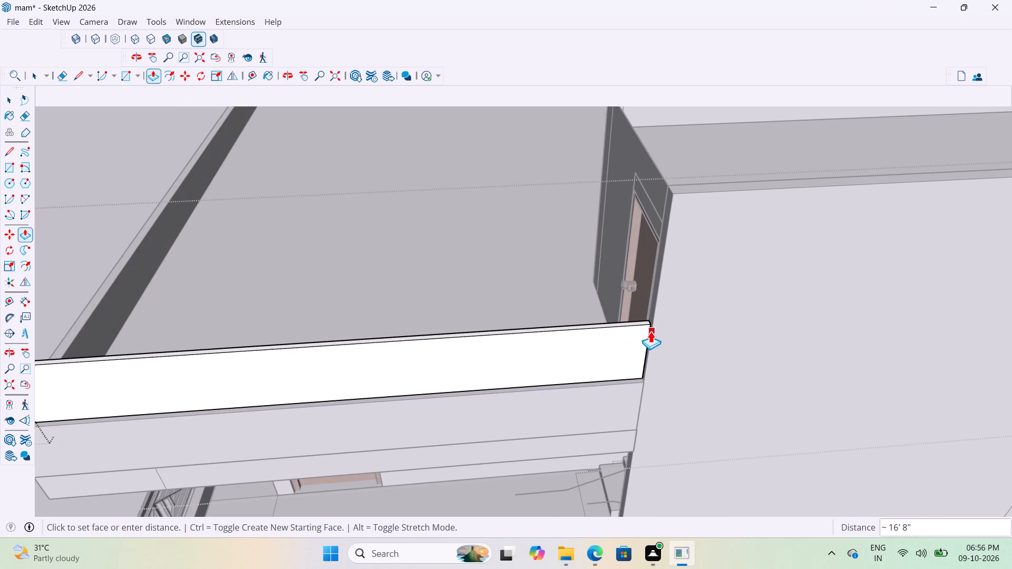
left_click(650, 331)
Extend the thin wall's outer-corner end about 2 1/2" as a new face section.
scroll(643, 335, "down", 9)
middle_click_drag(474, 380, 512, 373)
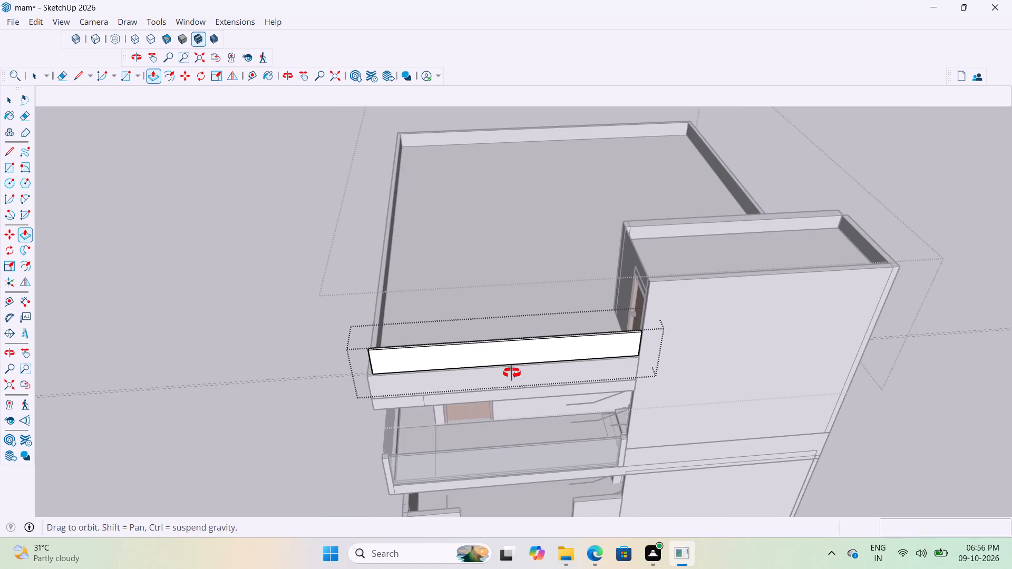
middle_click_drag(512, 373, 636, 383)
scroll(556, 408, "up", 16)
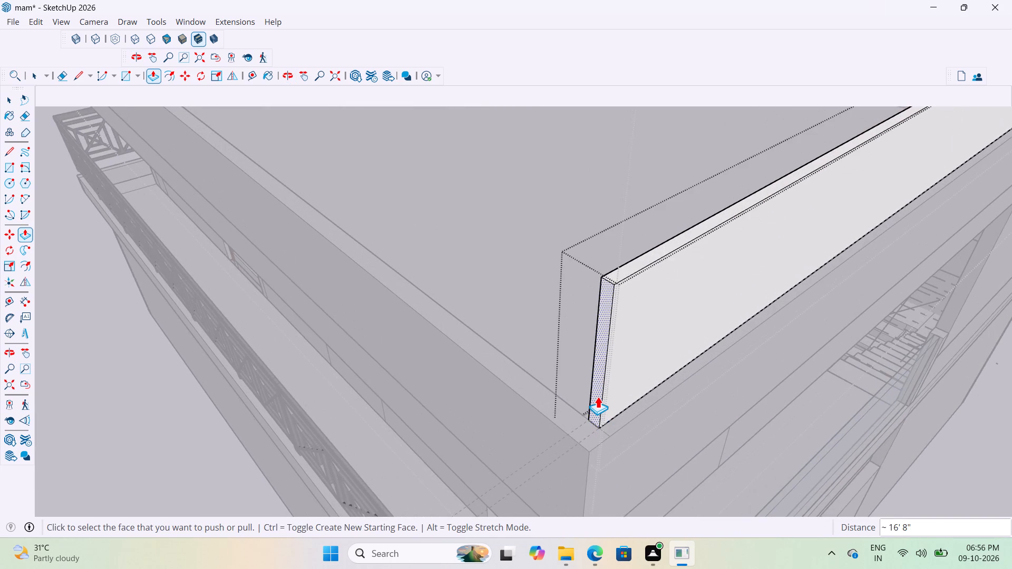
left_click(598, 396)
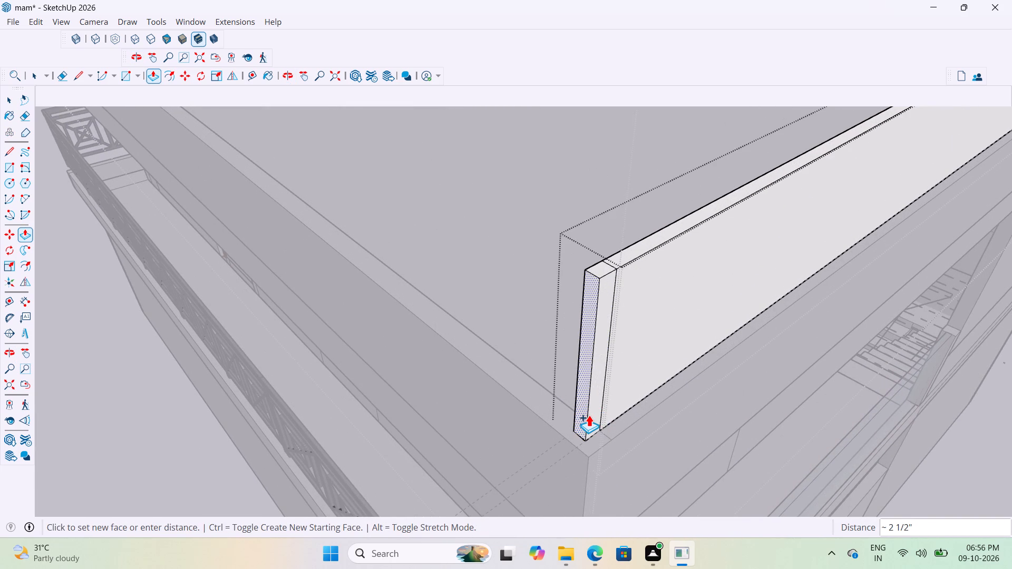
left_click(589, 415)
Extrude the inner face of the new corner section about 39' 1/2" along the adjoining parapet to its far corner.
middle_click_drag(589, 415, 620, 424)
scroll(552, 409, "down", 4)
scroll(308, 384, "down", 3)
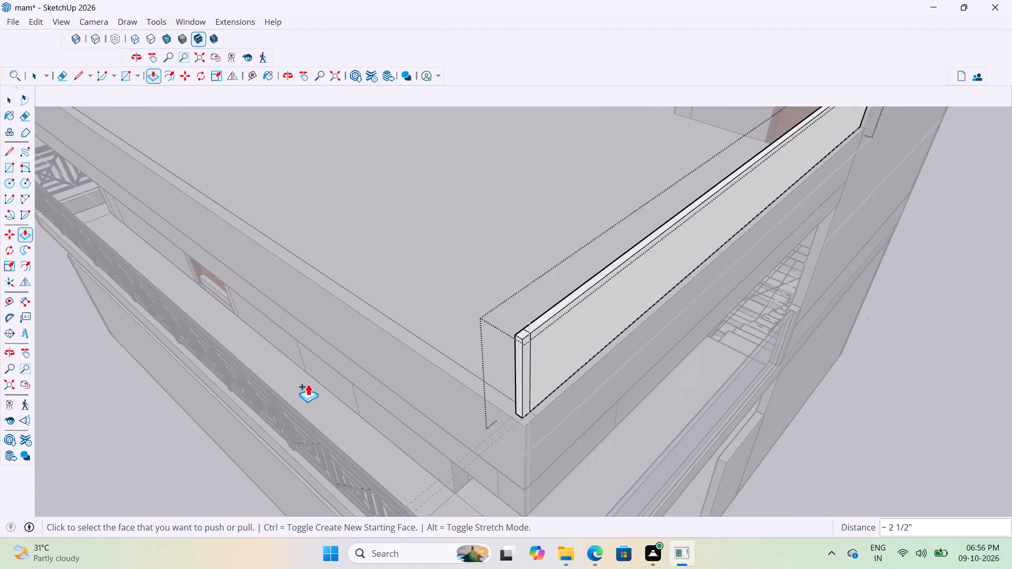
scroll(308, 384, "down", 2)
middle_click_drag(311, 396, 645, 472)
scroll(974, 354, "up", 4)
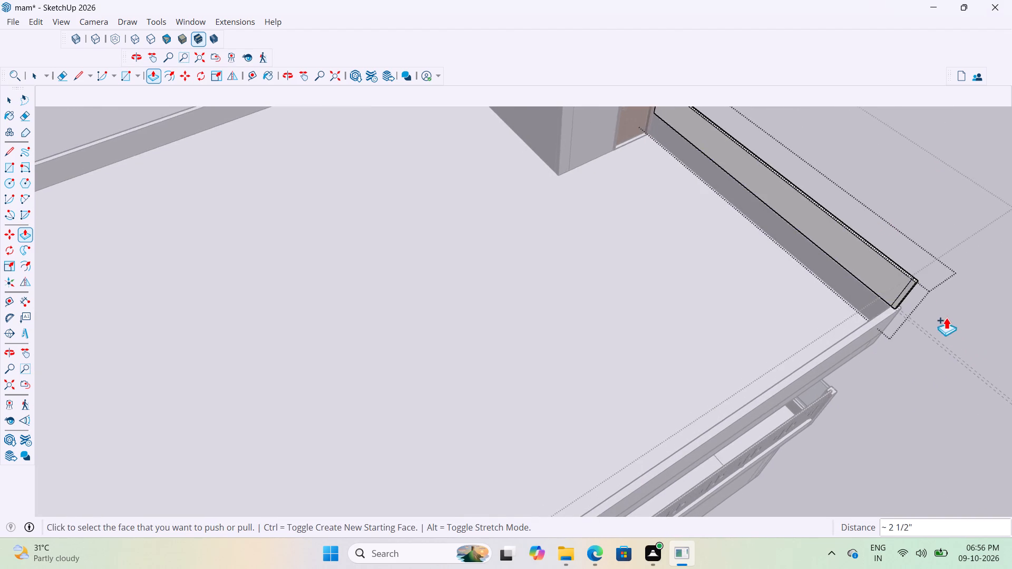
scroll(946, 317, "up", 10)
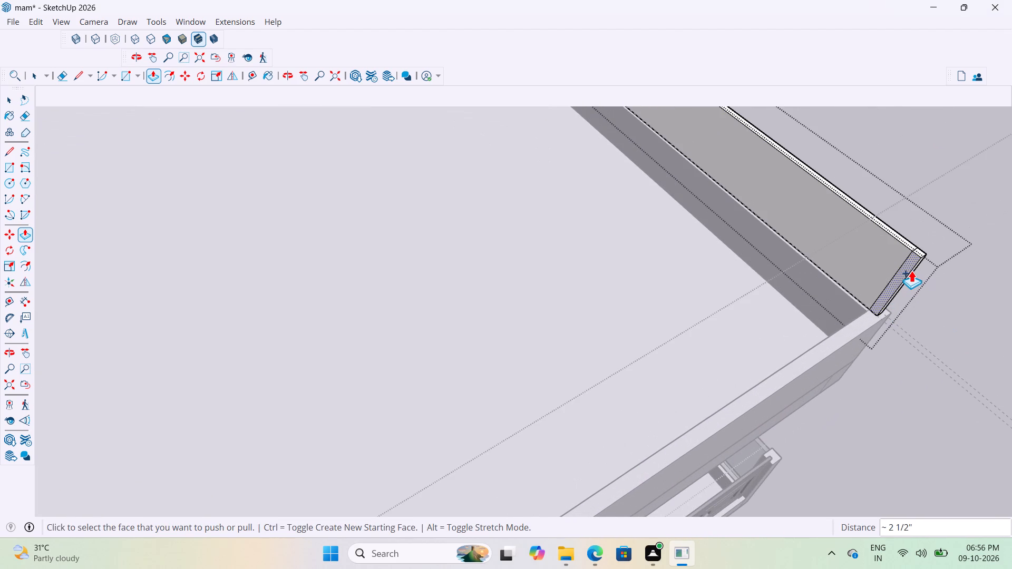
left_click(910, 270)
scroll(863, 305, "down", 20)
scroll(863, 305, "down", 2)
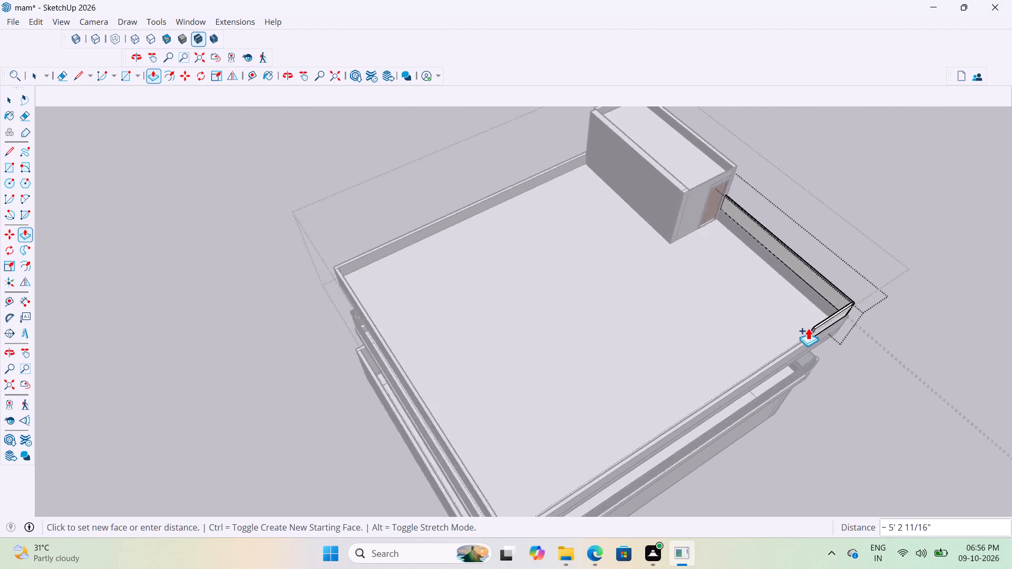
scroll(808, 328, "down", 8)
scroll(748, 388, "up", 19)
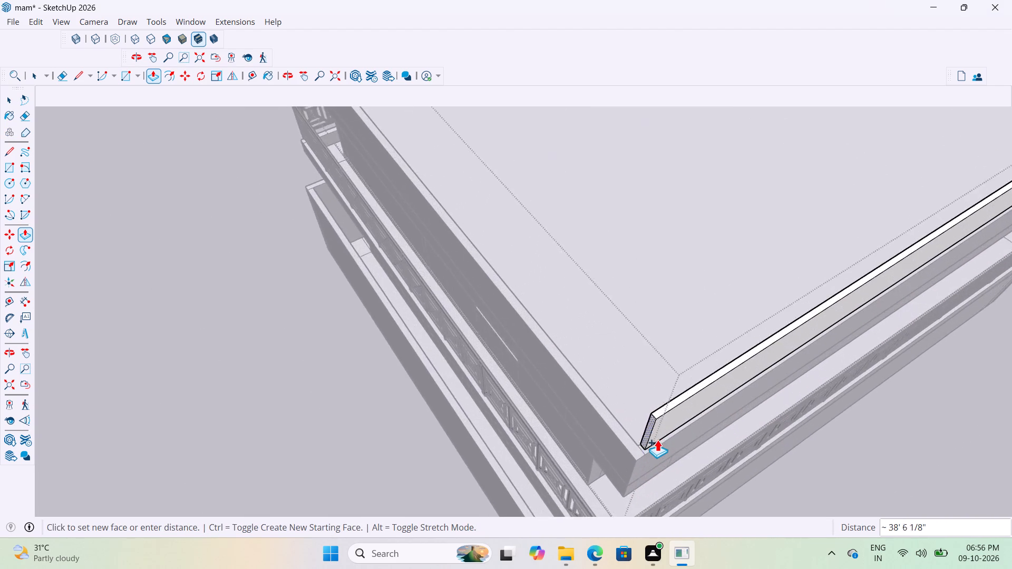
scroll(657, 439, "up", 8)
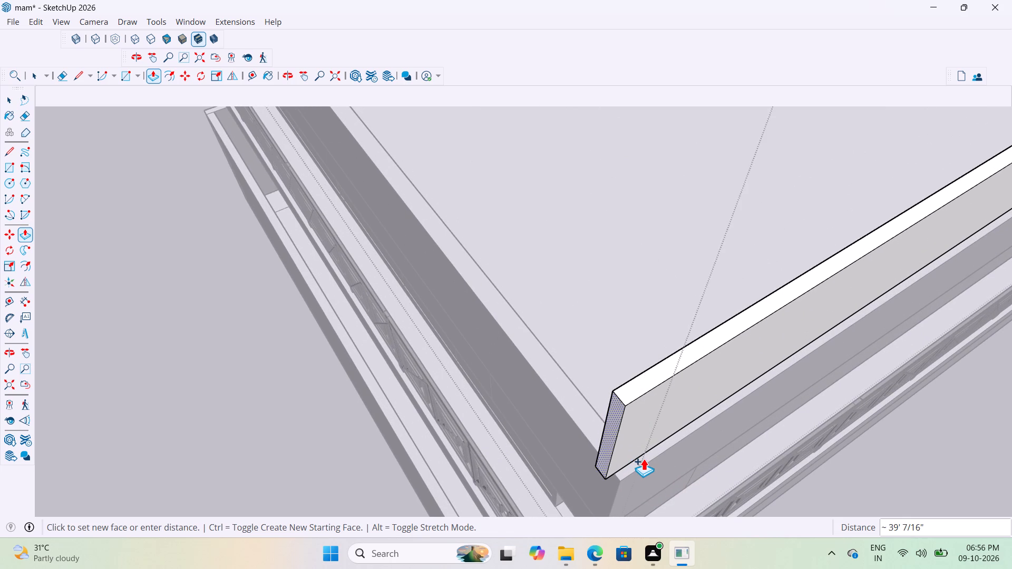
scroll(634, 466, "up", 3)
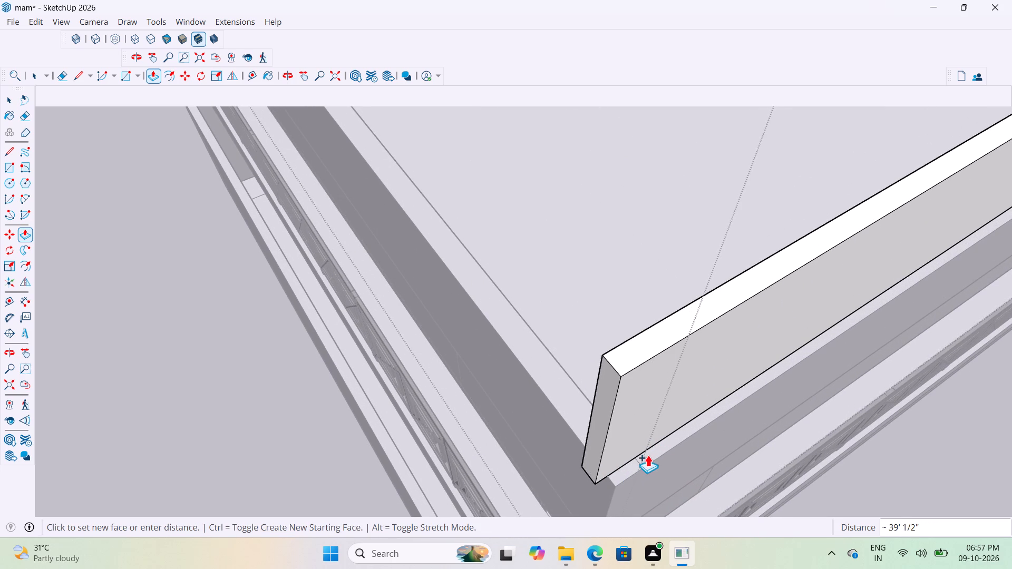
left_click(637, 455)
Extend the wall's end at the far corner about 1 13/16" as a new face section.
left_click(642, 429)
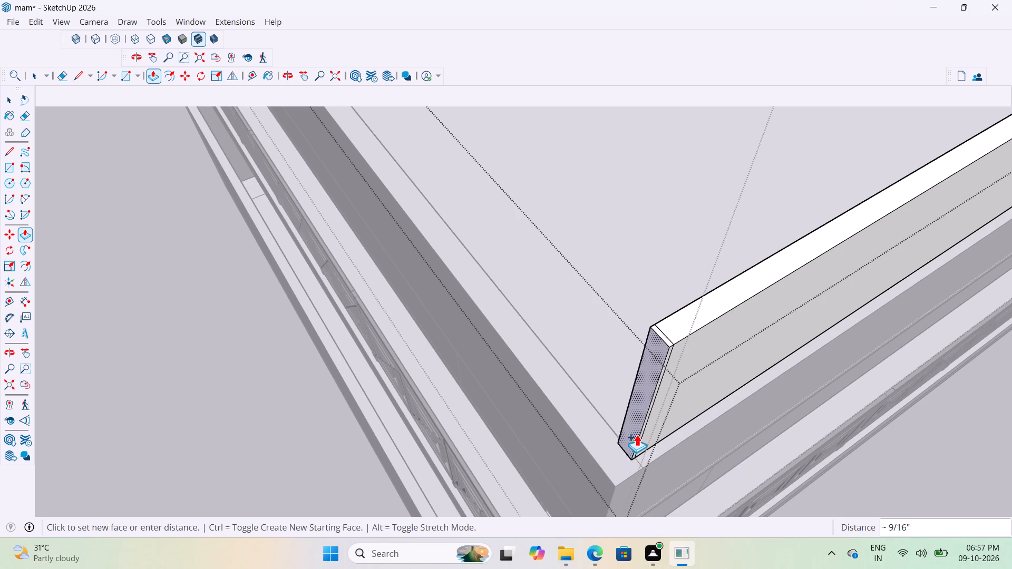
left_click(631, 443)
Extrude the inner face of that corner section about 32' 5 11/16" along the third parapet to its far corner.
middle_click_drag(627, 435, 715, 439)
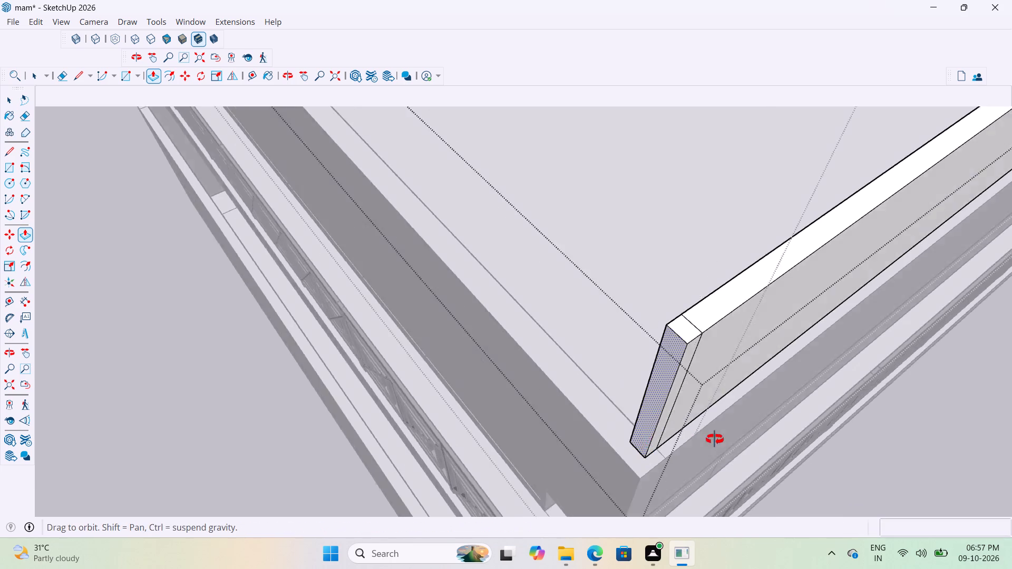
middle_click_drag(715, 439, 820, 445)
middle_click_drag(800, 268, 912, 295)
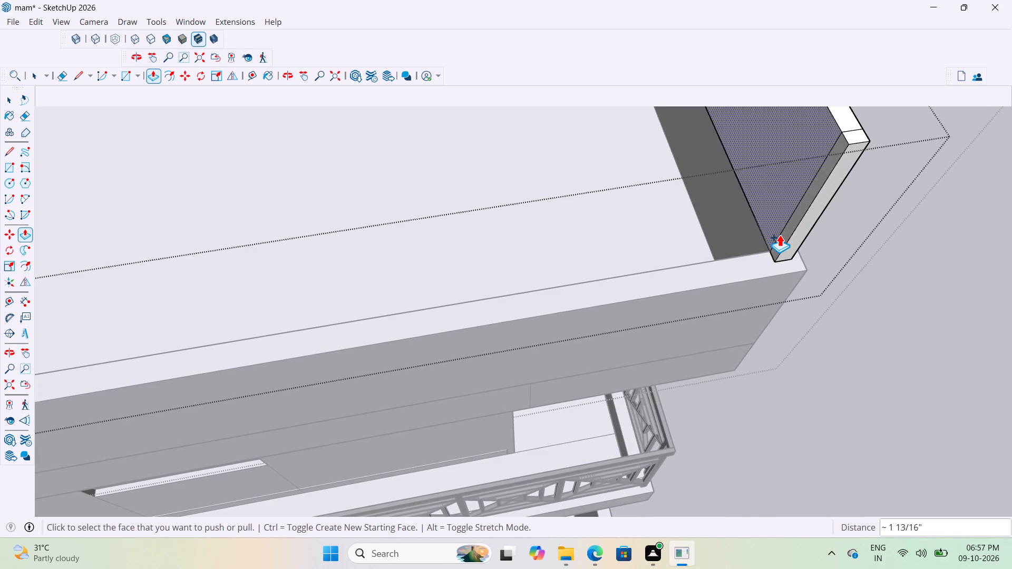
left_click(785, 239)
scroll(776, 246, "down", 17)
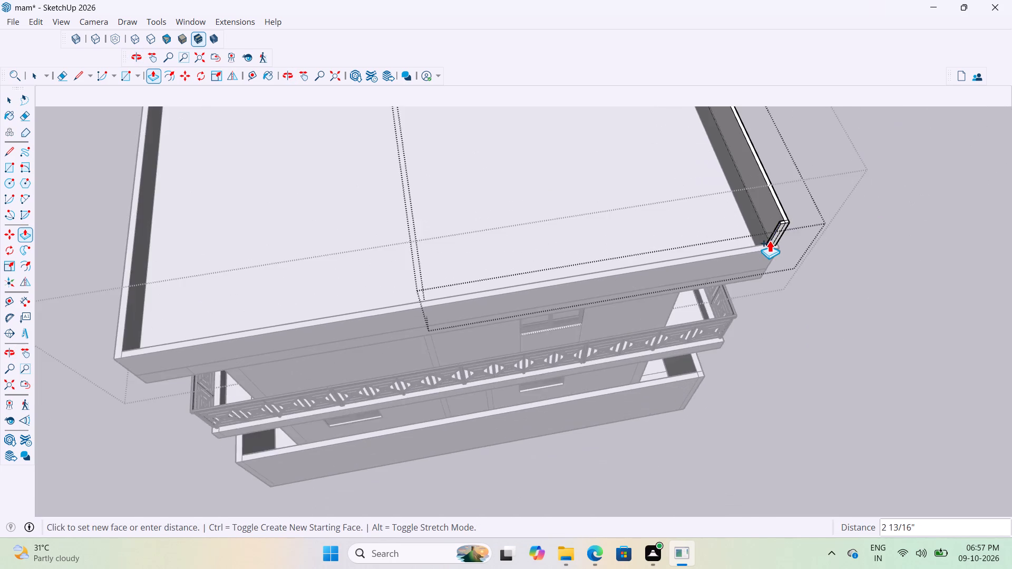
scroll(766, 242, "down", 6)
scroll(387, 323, "up", 10)
middle_click_drag(401, 267, 505, 207)
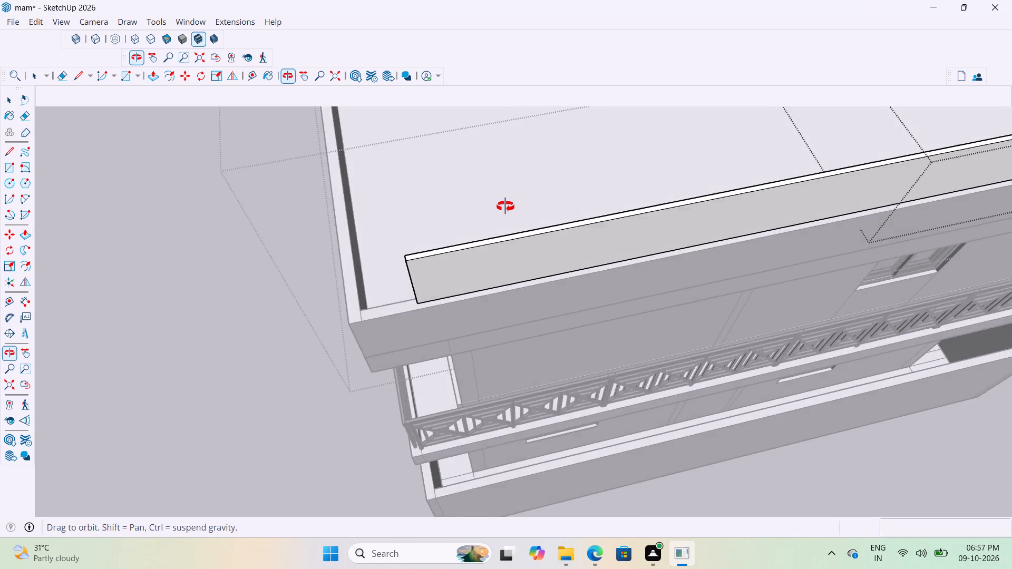
middle_click_drag(505, 207, 645, 225)
scroll(578, 306, "up", 2)
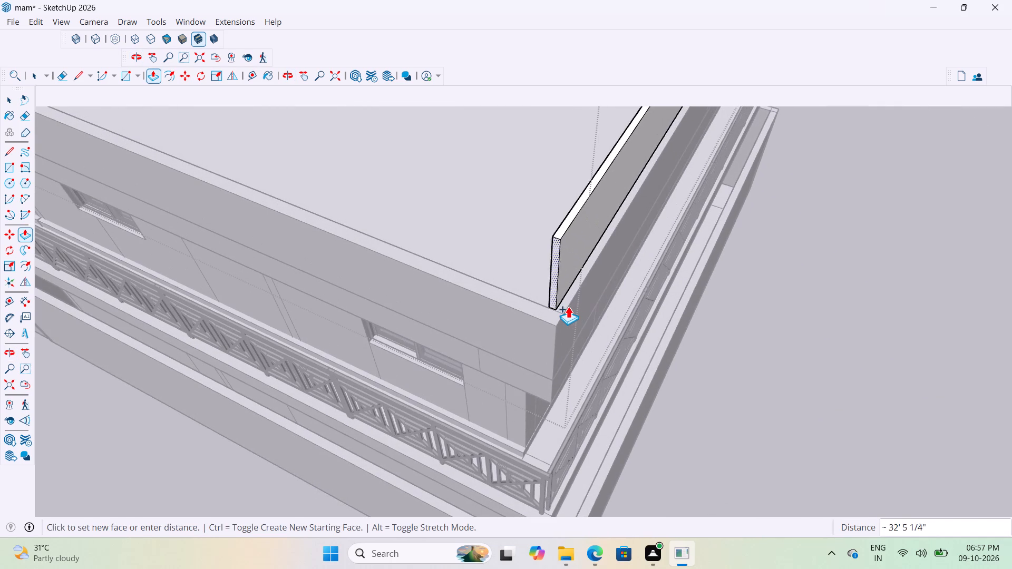
left_click(565, 308)
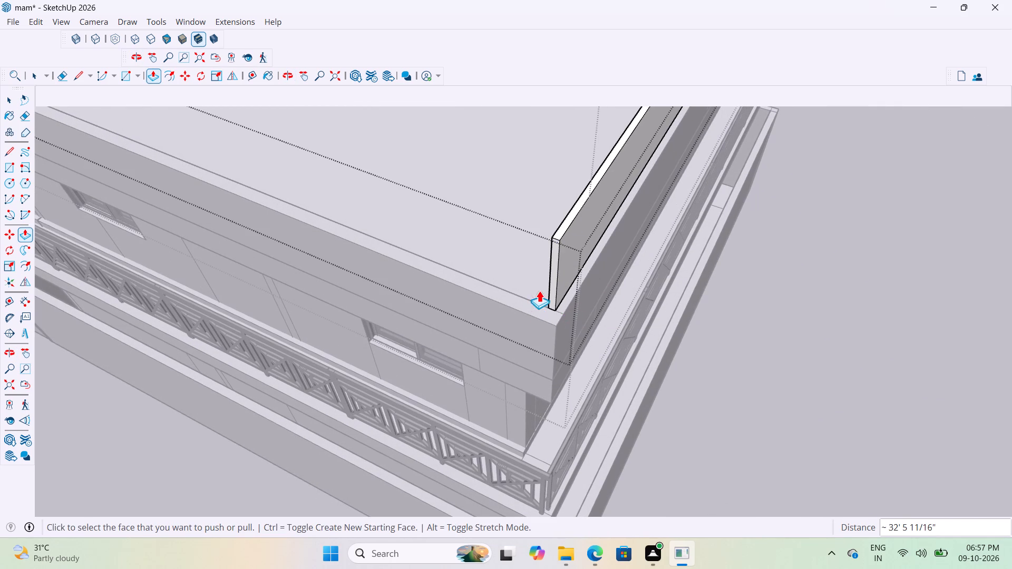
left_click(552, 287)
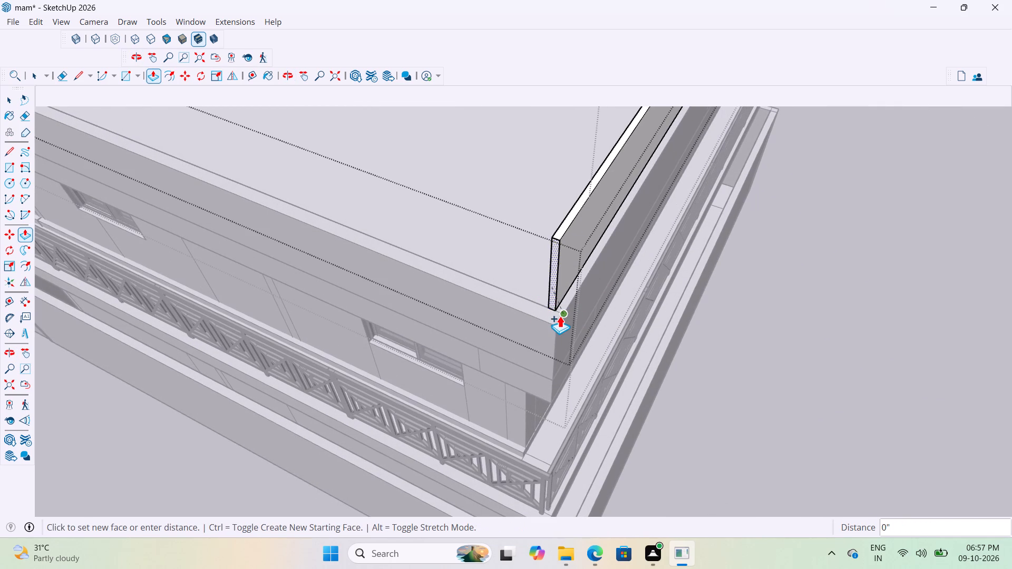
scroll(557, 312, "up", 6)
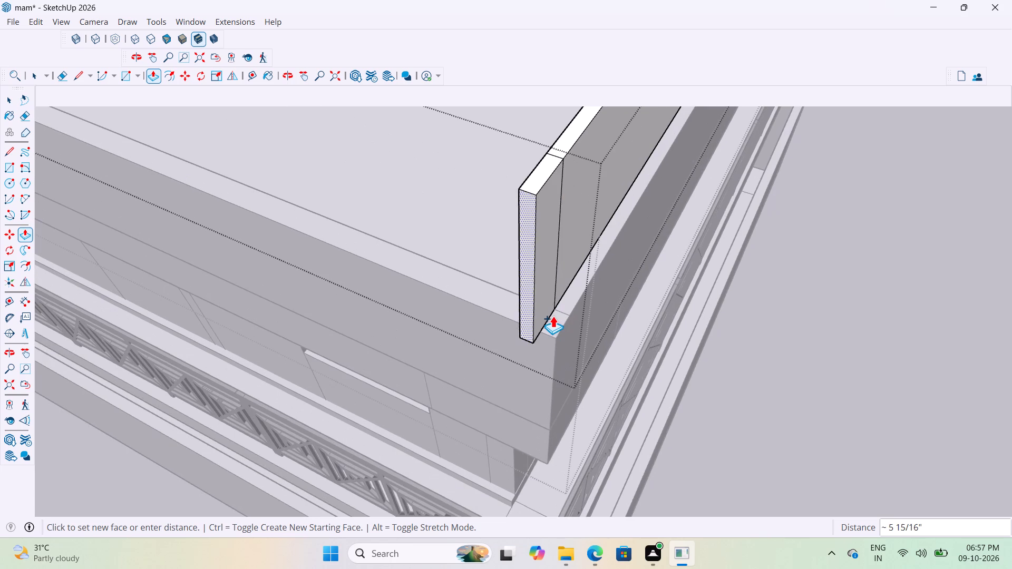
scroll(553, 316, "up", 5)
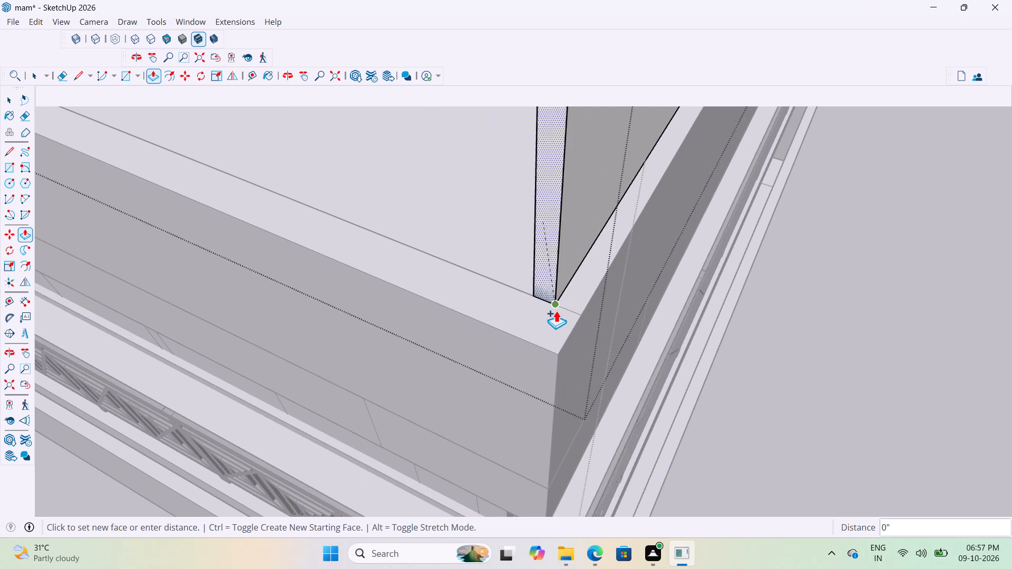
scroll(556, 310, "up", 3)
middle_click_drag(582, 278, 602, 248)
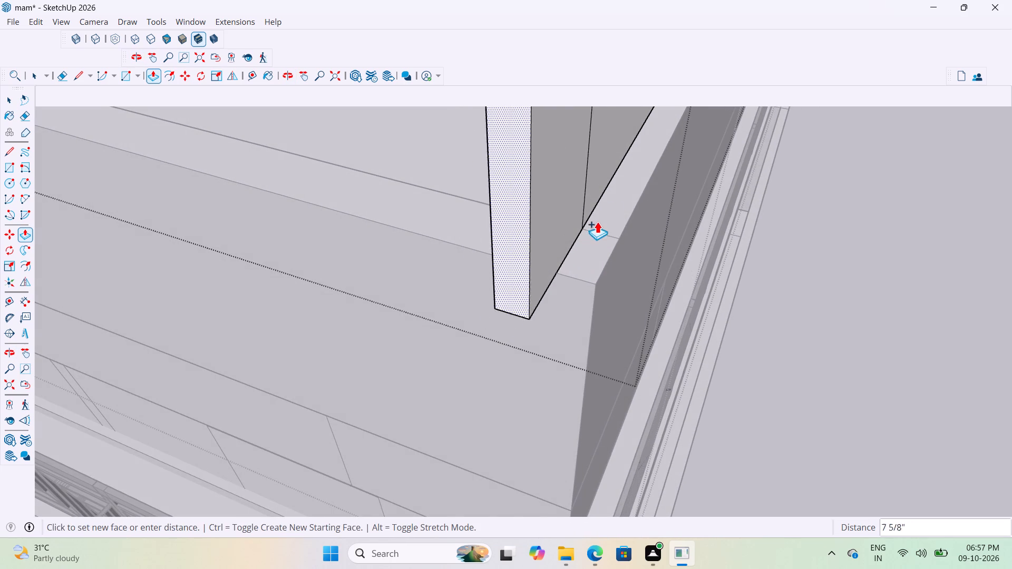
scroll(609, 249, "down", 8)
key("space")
Push/pull the third wall run's end face about 2 1/8" at the far parapet corner.
scroll(608, 266, "down", 4)
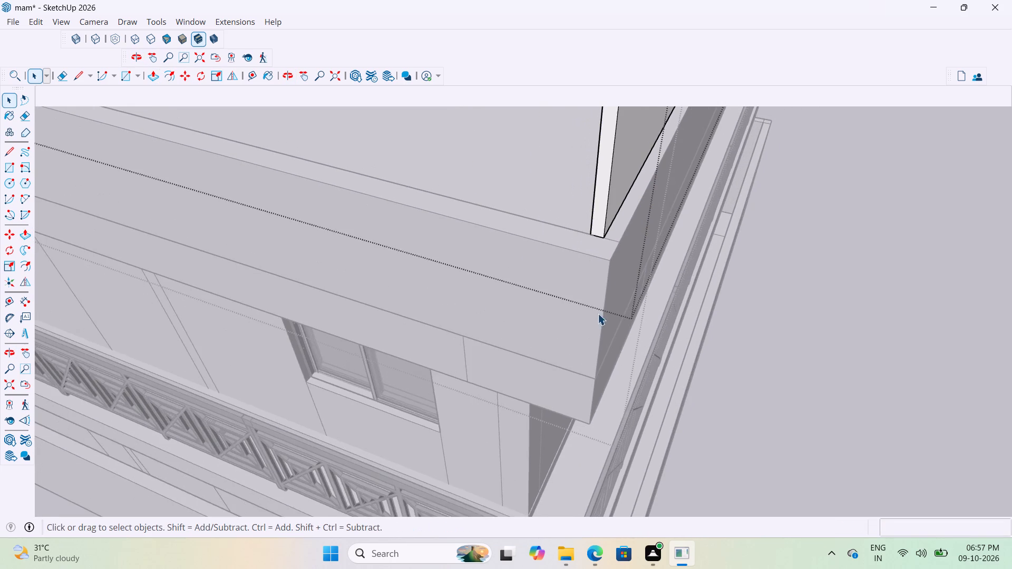
scroll(600, 202, "up", 6)
key("p")
left_click(604, 166)
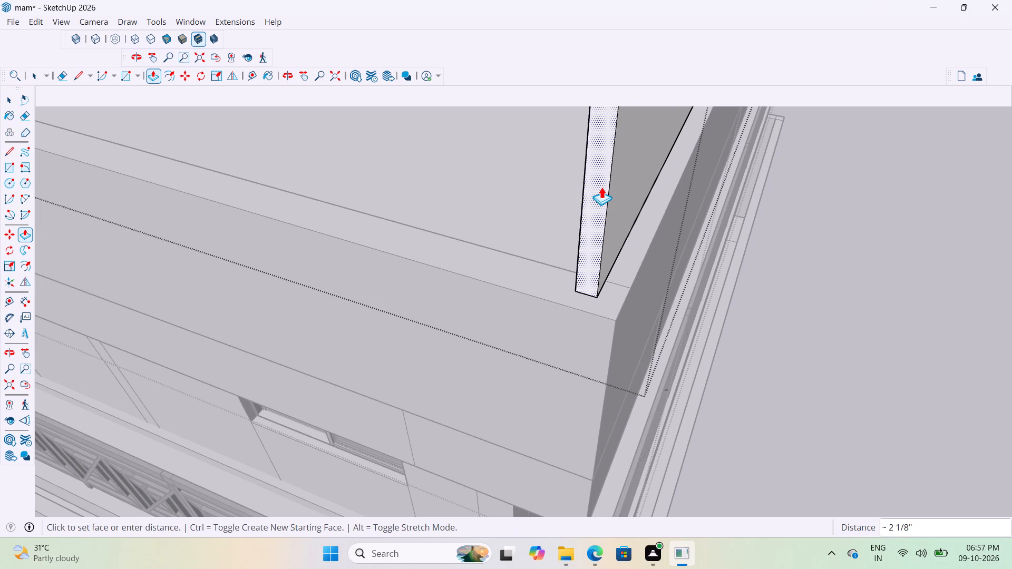
left_click(601, 187)
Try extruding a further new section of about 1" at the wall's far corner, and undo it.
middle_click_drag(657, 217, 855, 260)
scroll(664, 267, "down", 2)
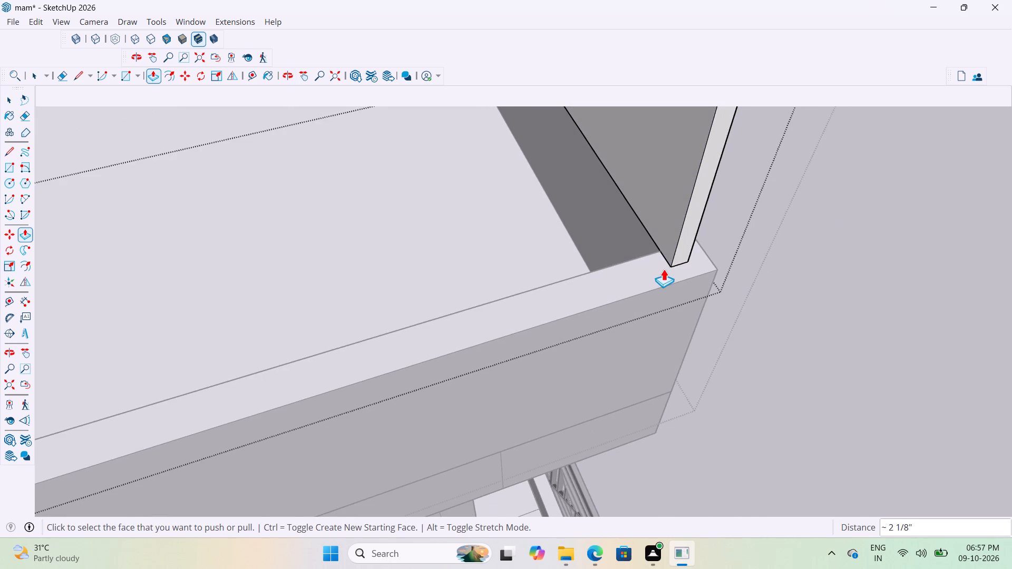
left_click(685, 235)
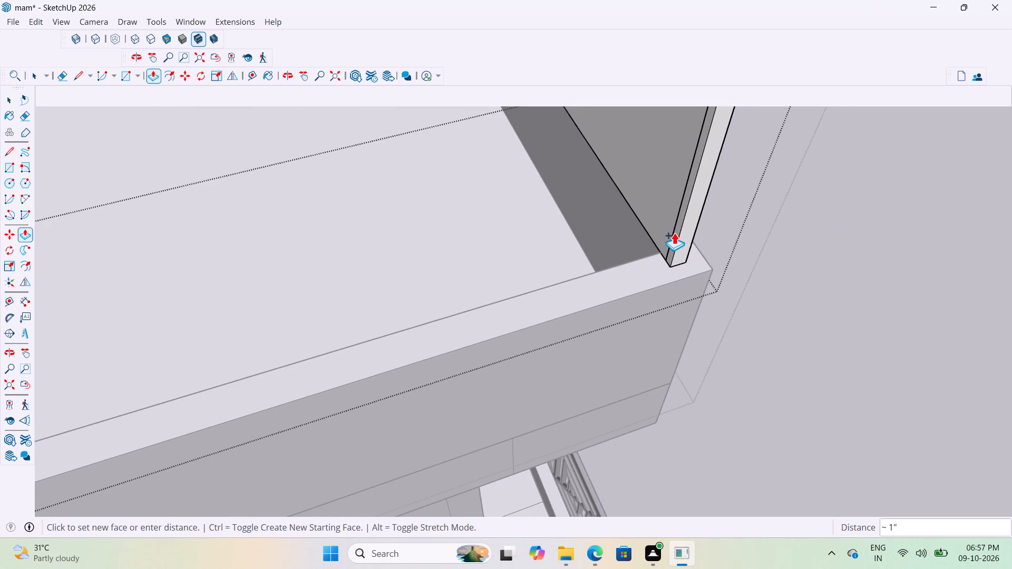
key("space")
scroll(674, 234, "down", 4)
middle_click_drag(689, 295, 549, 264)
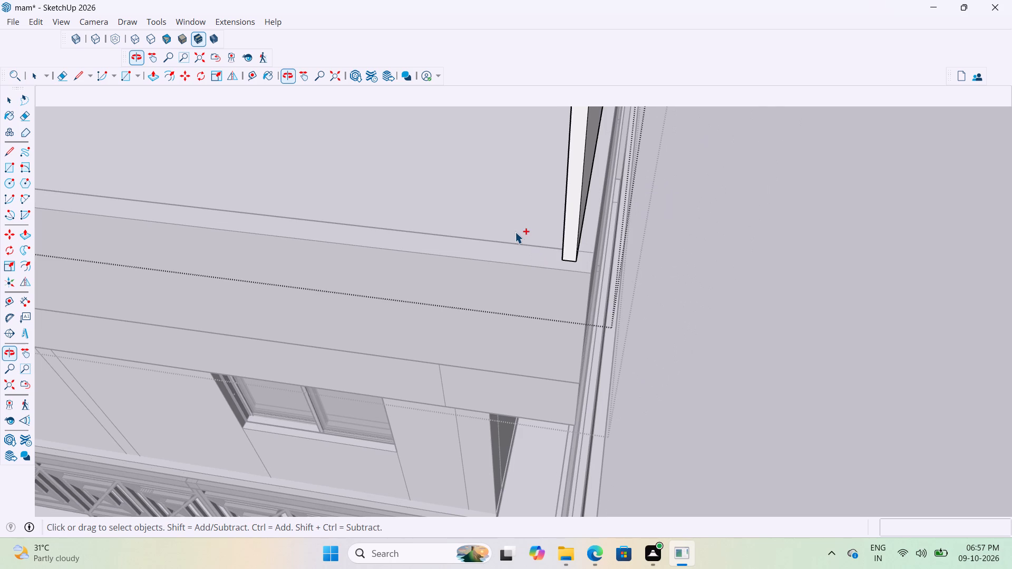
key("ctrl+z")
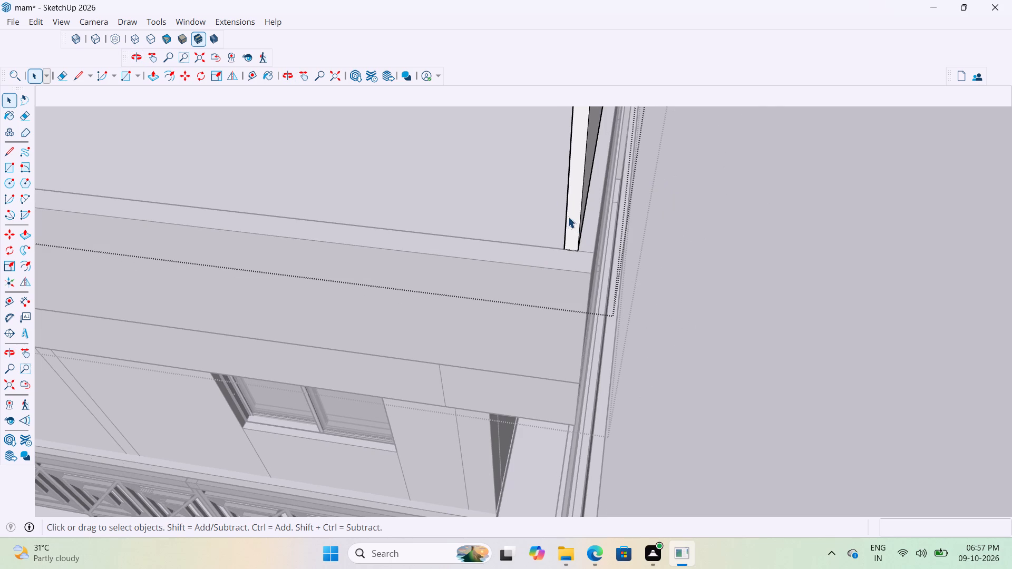
Push/pull the wall's end face 1" as a new section at the far parapet corner.
key("p")
left_click(577, 184)
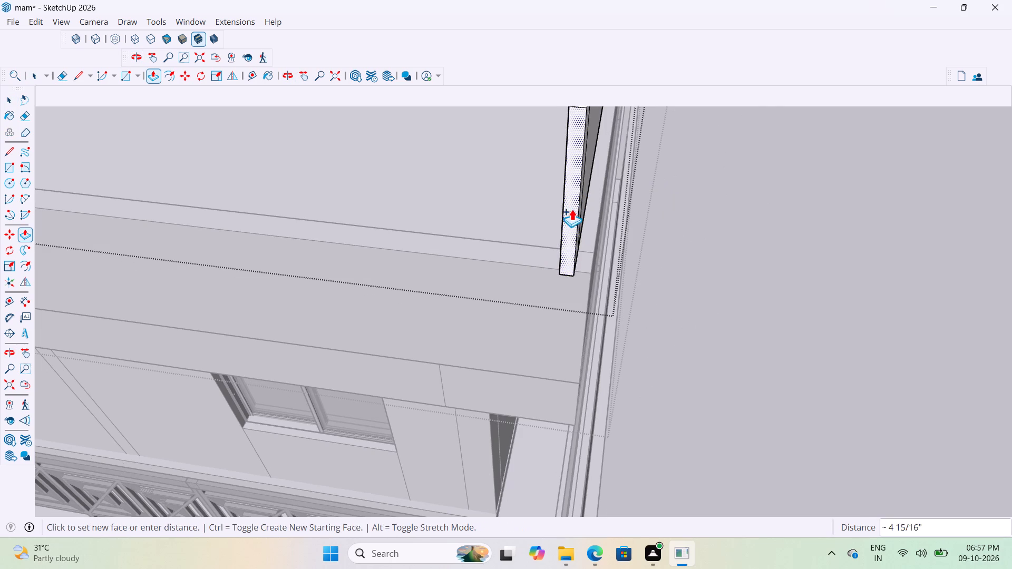
middle_click_drag(580, 201, 714, 193)
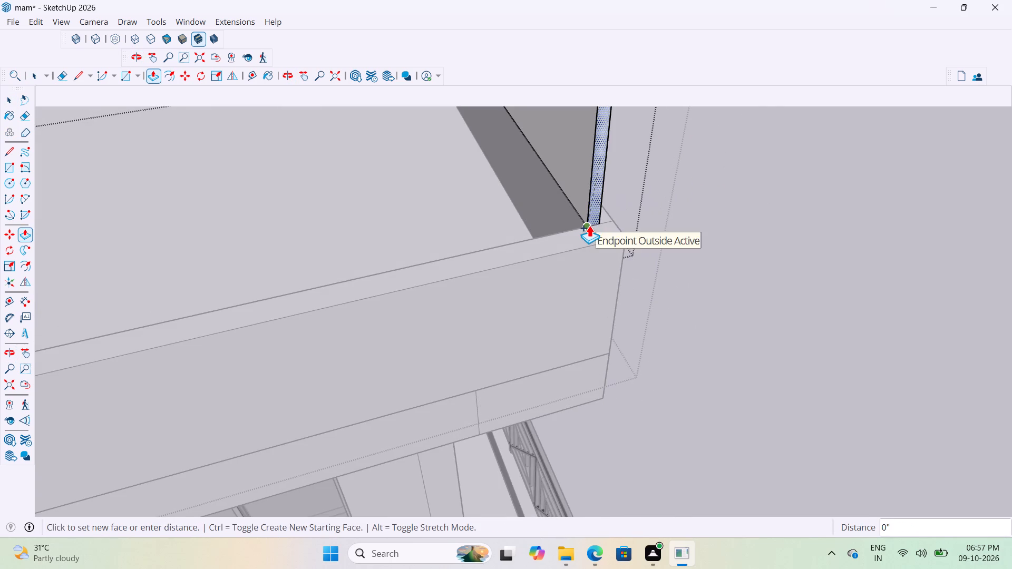
scroll(596, 223, "up", 3)
middle_click_drag(654, 212, 432, 175)
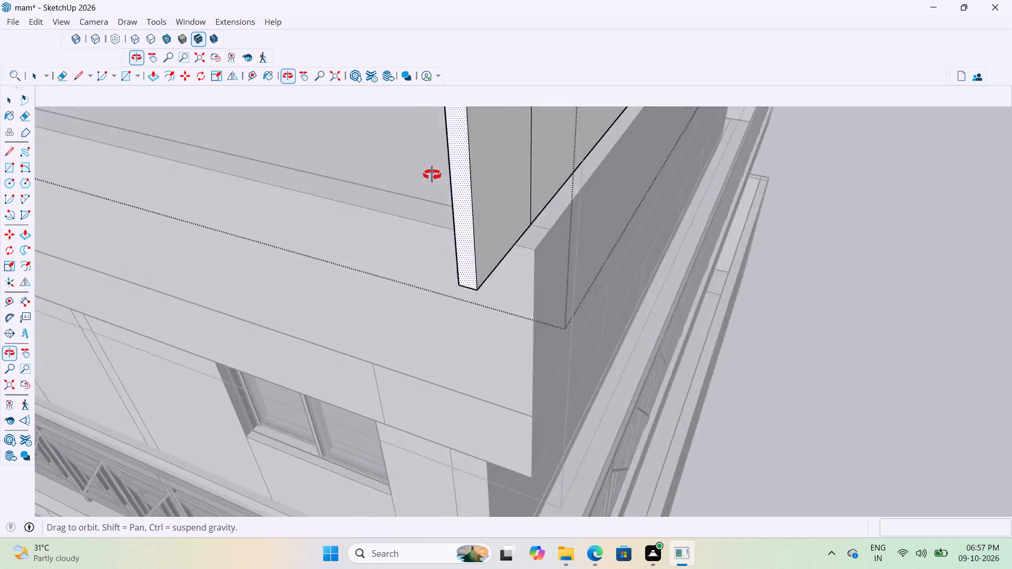
middle_click_drag(432, 175, 413, 159)
scroll(521, 211, "up", 3)
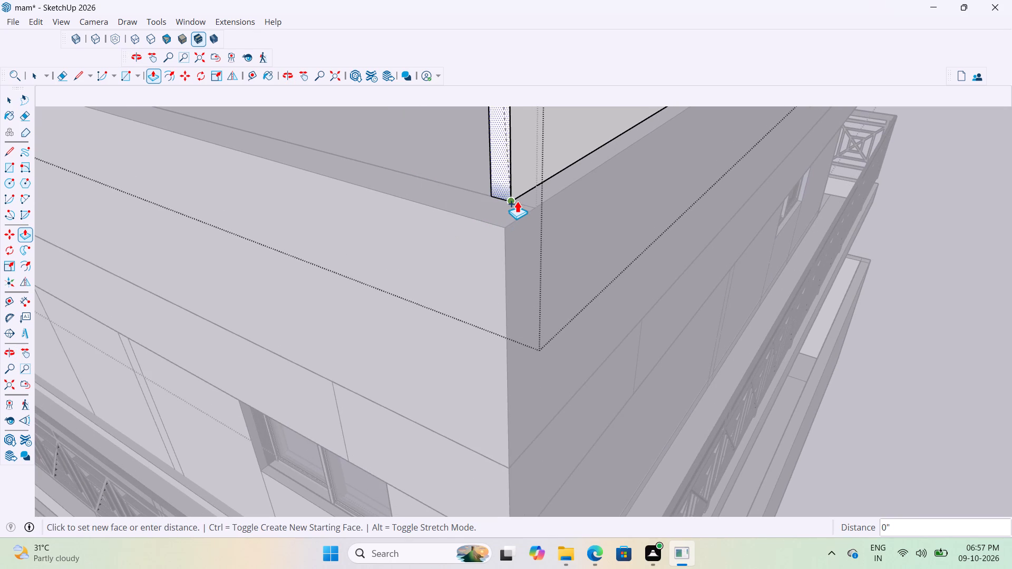
scroll(511, 204, "up", 5)
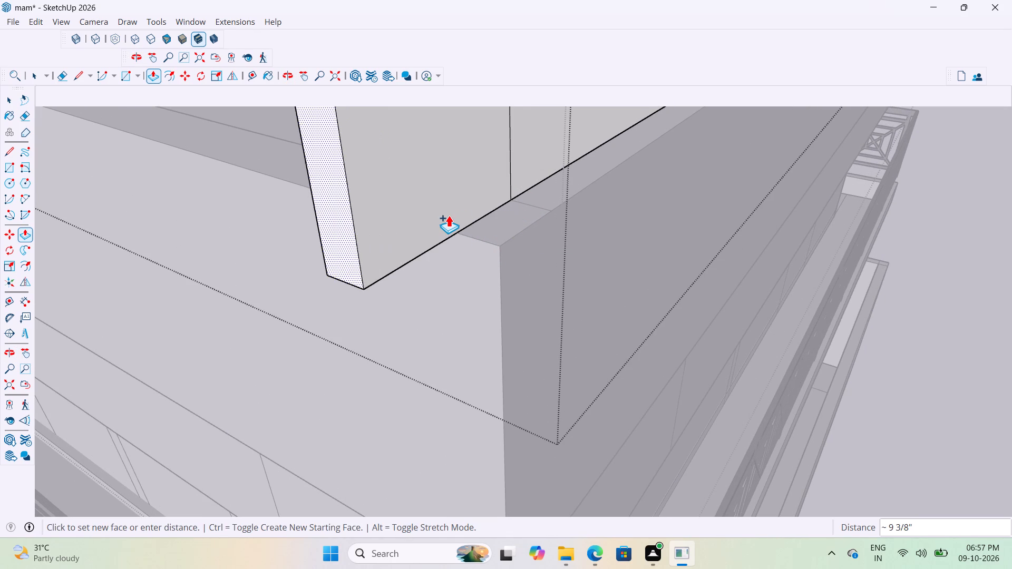
type("1\".")
key("BackSpace")
key("Return")
Extrude the inner face of that new section about 32' 5 3/16" along the fourth parapet to the raised stair block, and leave the group.
scroll(466, 203, "down", 3)
middle_click_drag(586, 239, 902, 274)
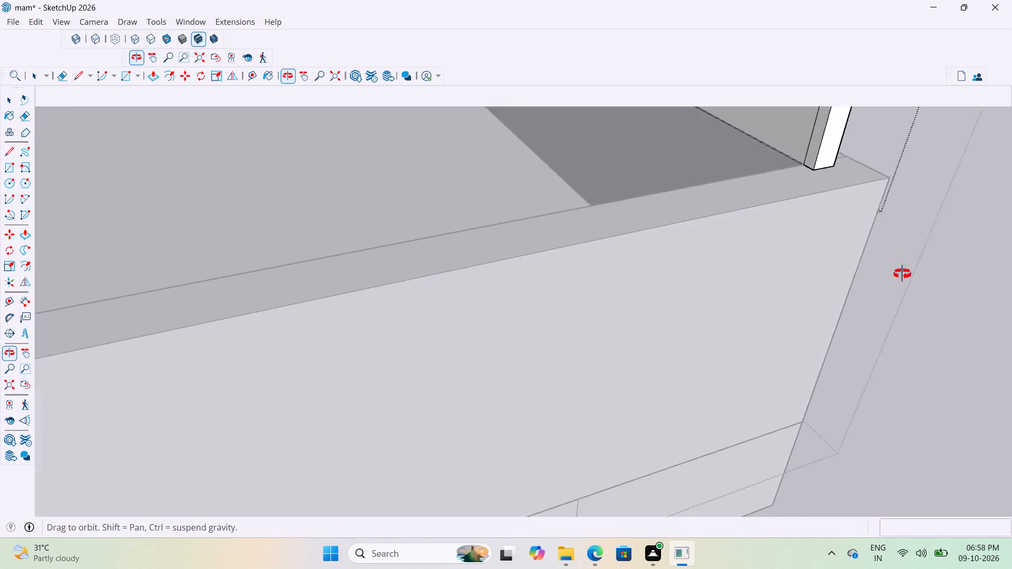
middle_click_drag(902, 274, 932, 286)
scroll(684, 315, "down", 4)
scroll(817, 153, "up", 2)
left_click(817, 153)
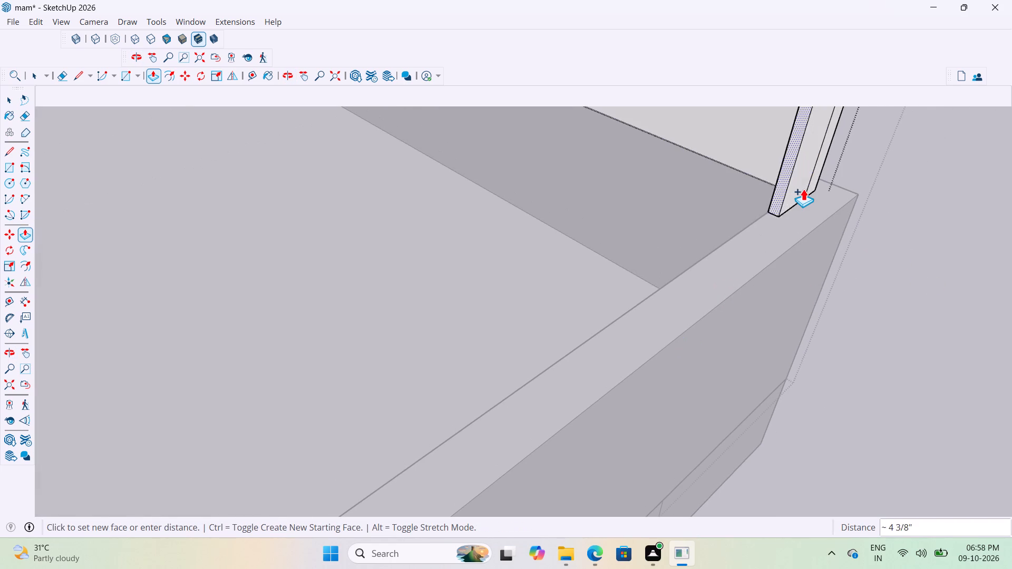
scroll(803, 189, "down", 11)
scroll(801, 191, "down", 11)
scroll(750, 216, "down", 11)
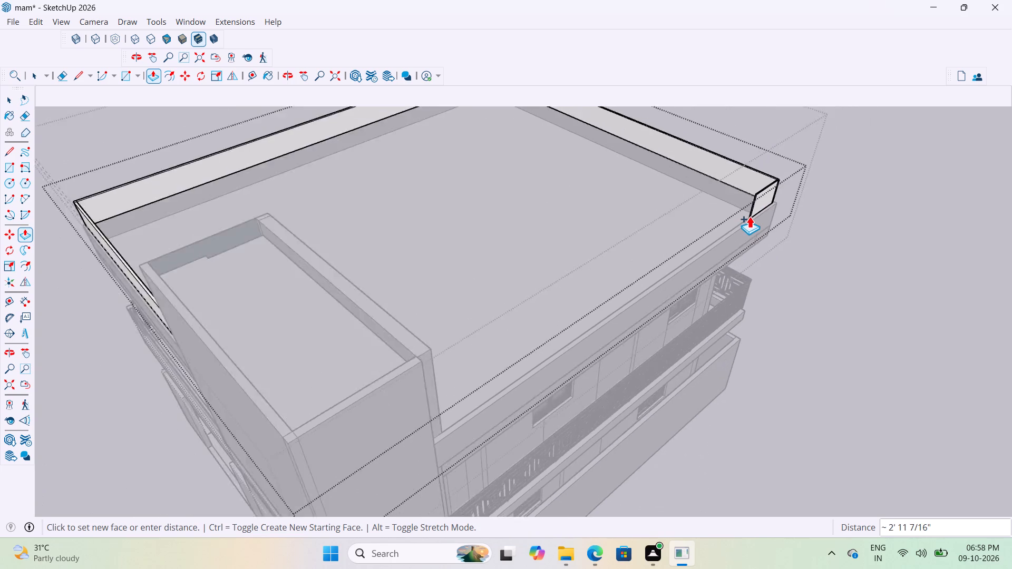
scroll(750, 216, "down", 6)
middle_click_drag(667, 292, 535, 293)
scroll(417, 296, "up", 3)
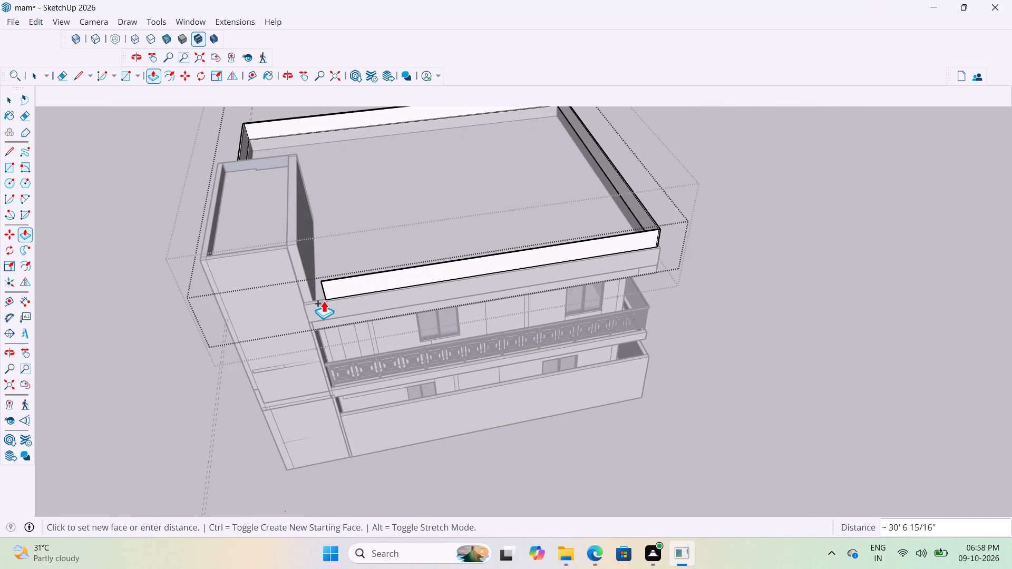
scroll(324, 300, "up", 14)
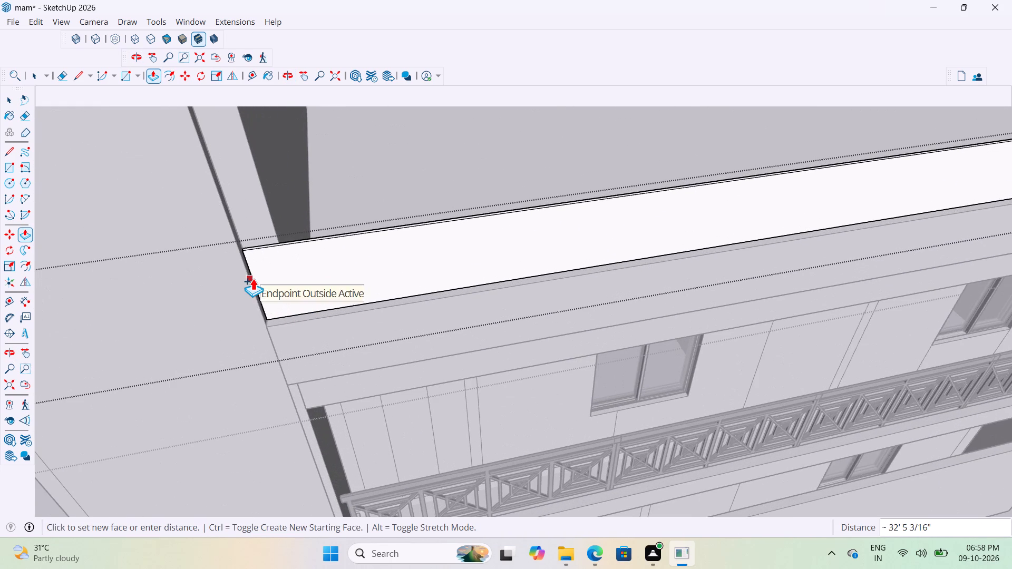
scroll(246, 268, "up", 16)
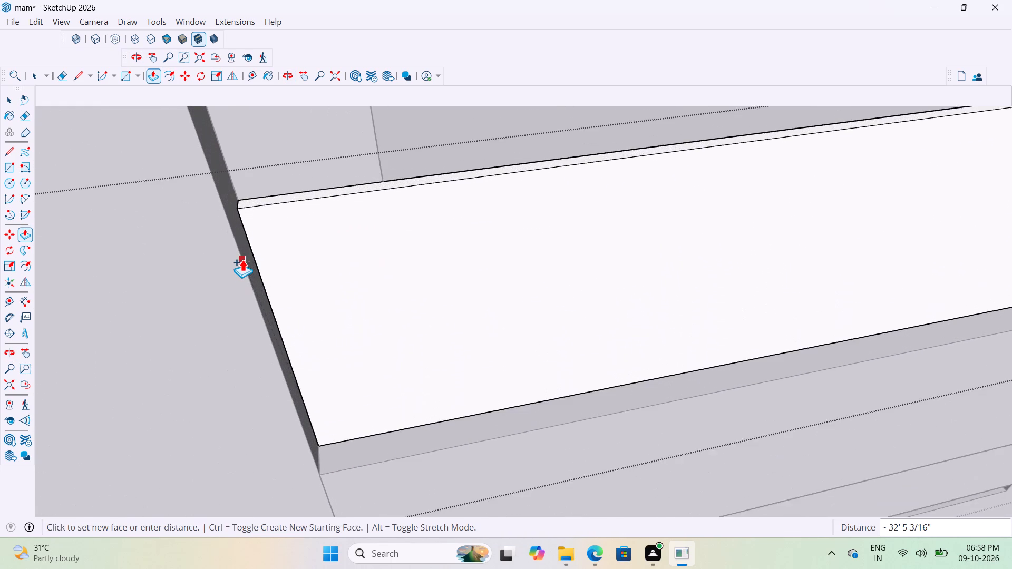
left_click(252, 253)
scroll(466, 211, "down", 14)
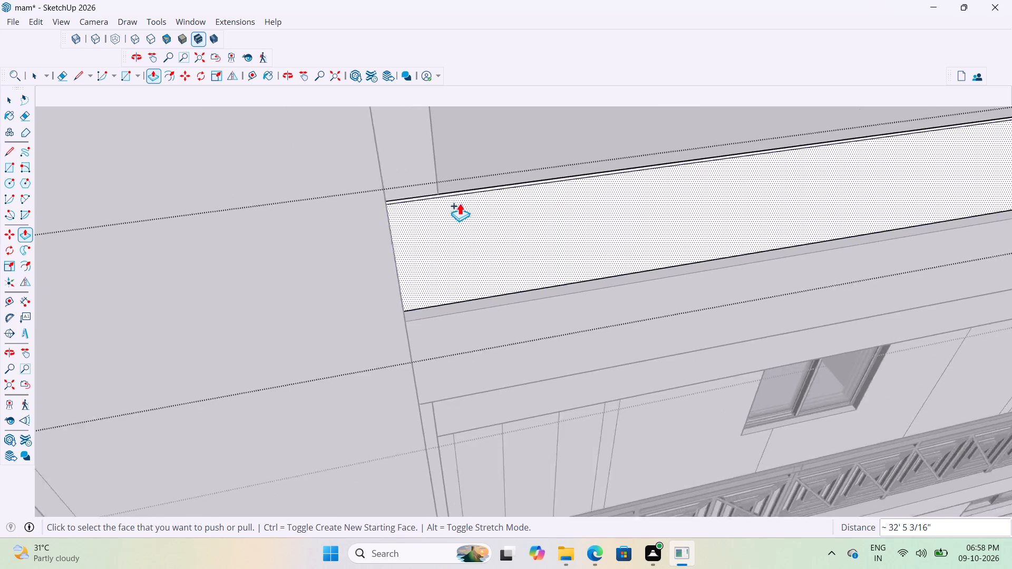
scroll(460, 203, "down", 20)
scroll(460, 203, "down", 8)
key("space")
left_click(614, 373)
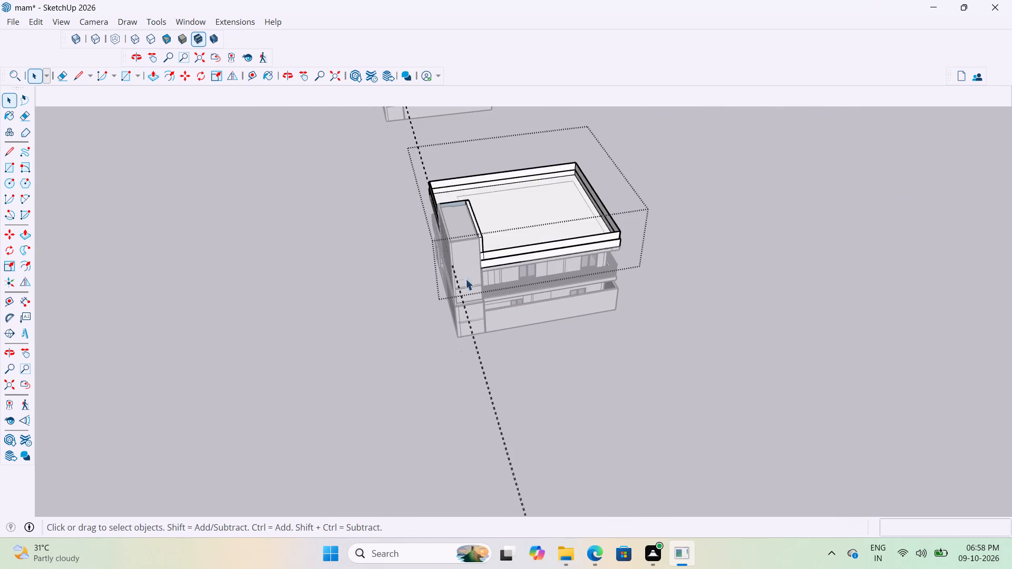
Open the thin terrace wall group for editing at the run above the balcony door and stairs.
middle_click_drag(442, 256, 589, 214)
scroll(596, 162, "up", 12)
middle_click_drag(556, 170, 624, 210)
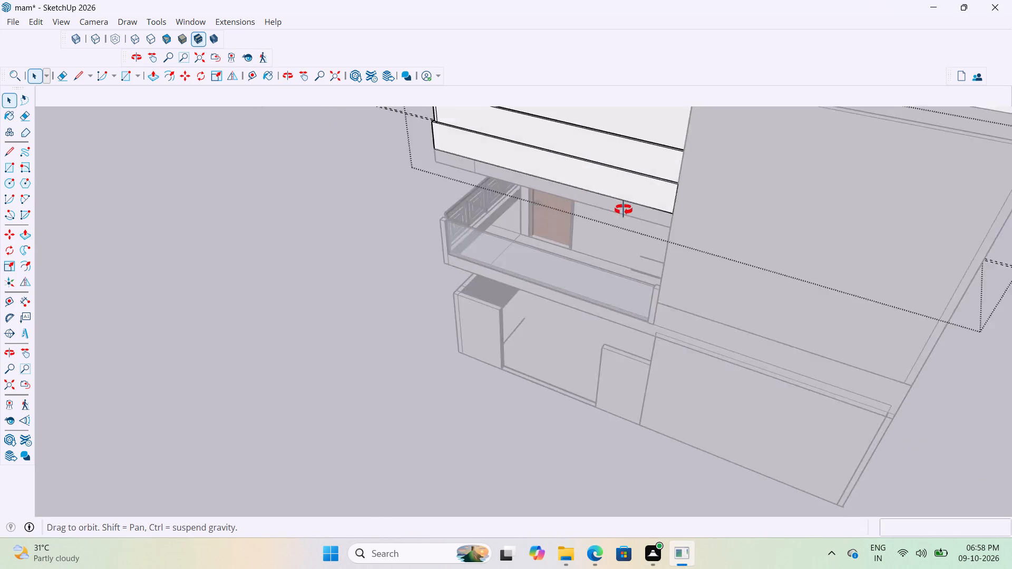
middle_click_drag(624, 210, 743, 220)
scroll(508, 122, "up", 4)
scroll(488, 322, "down", 7)
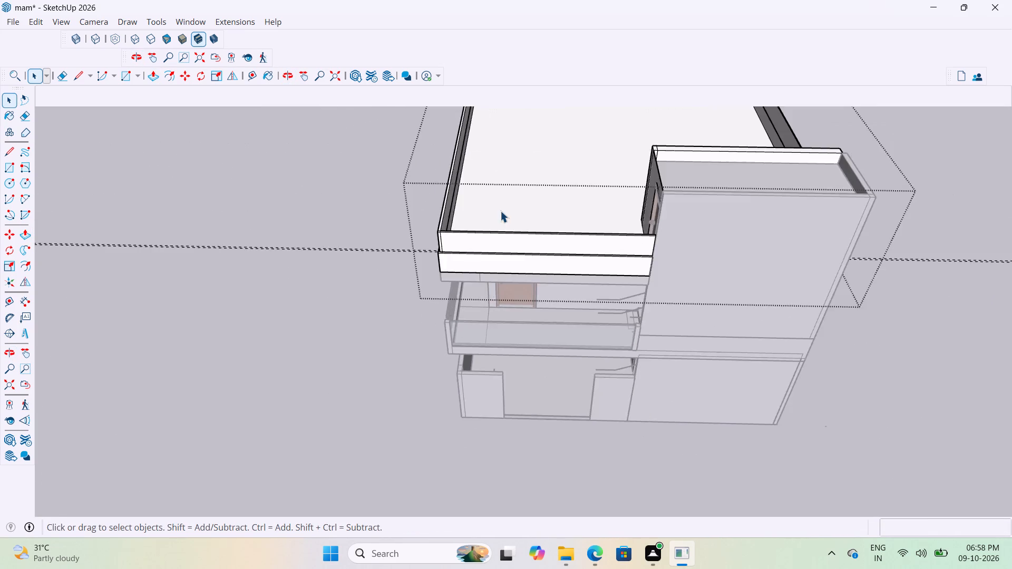
scroll(505, 197, "up", 9)
middle_click_drag(460, 256, 395, 153)
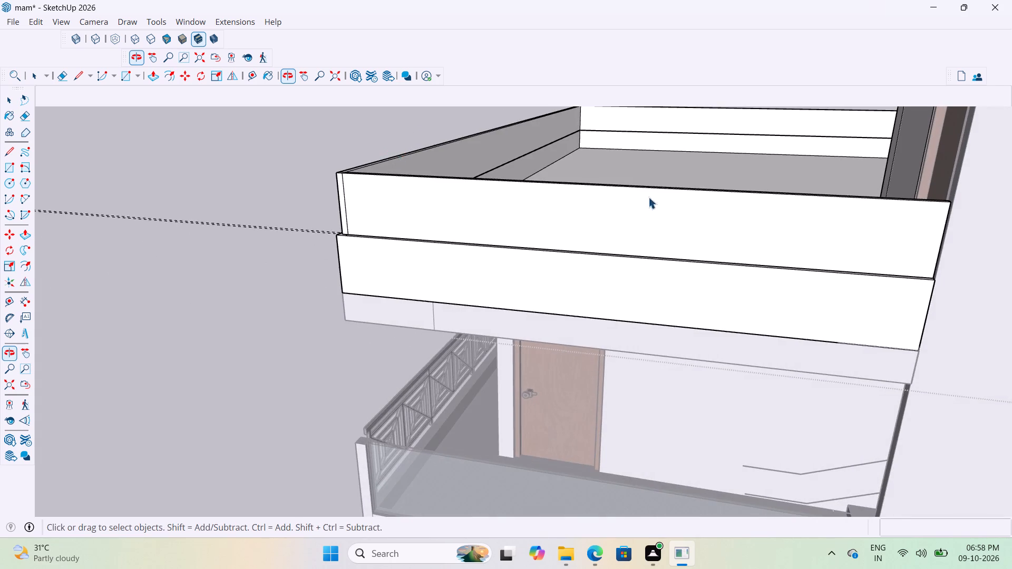
scroll(797, 217, "up", 4)
middle_click_drag(830, 248, 800, 270)
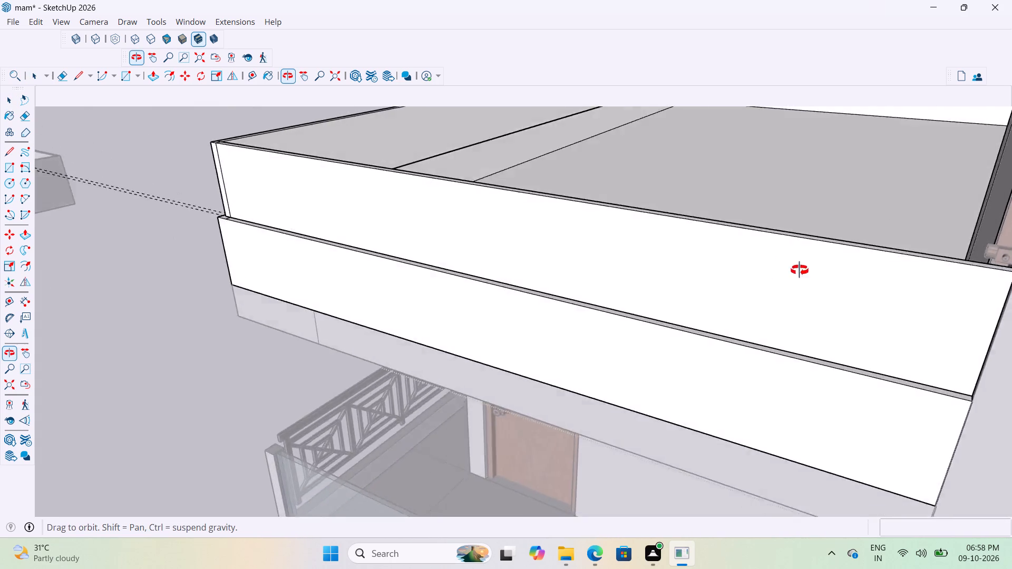
middle_click_drag(800, 270, 949, 263)
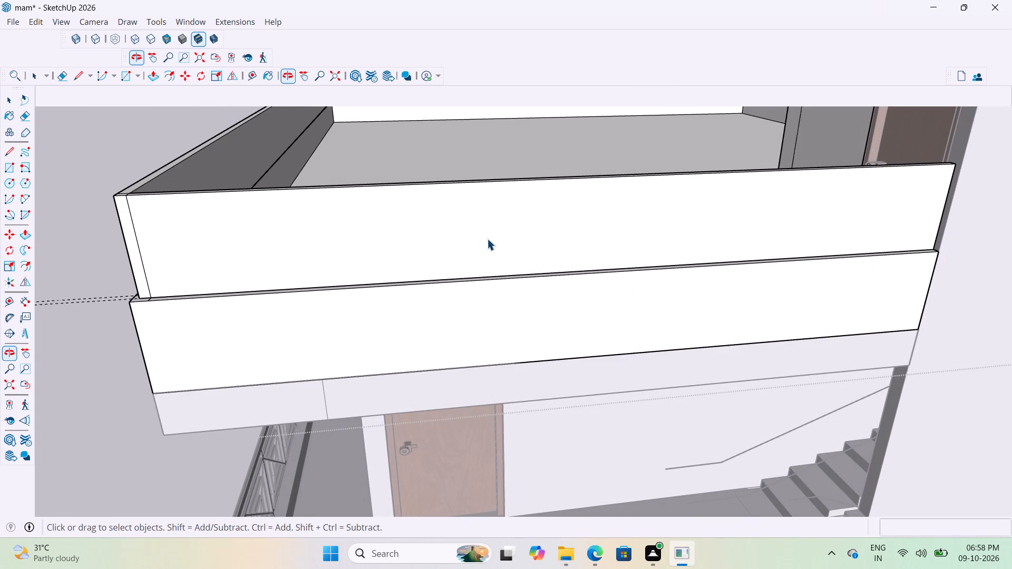
left_click(487, 239)
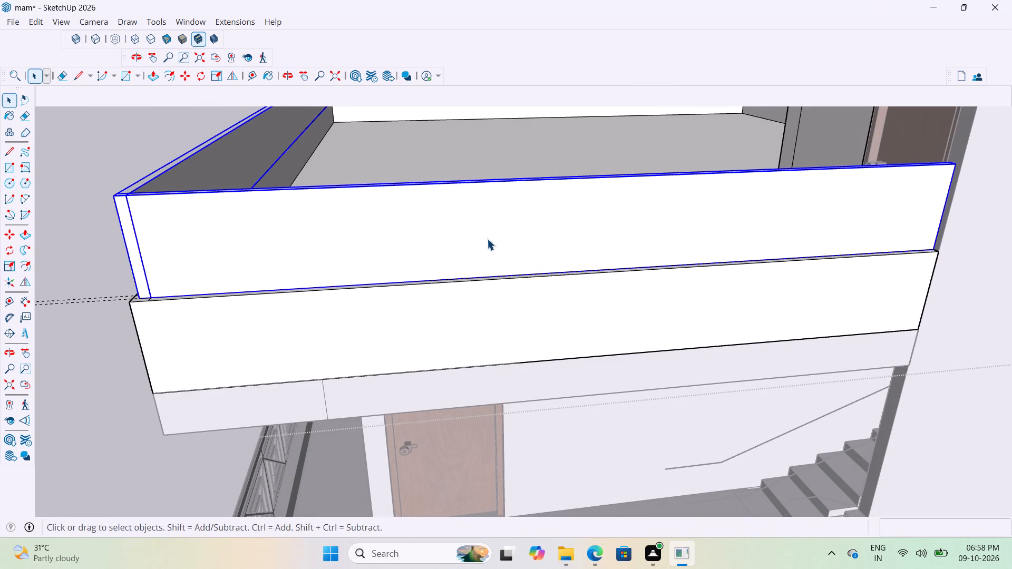
double_click(487, 239)
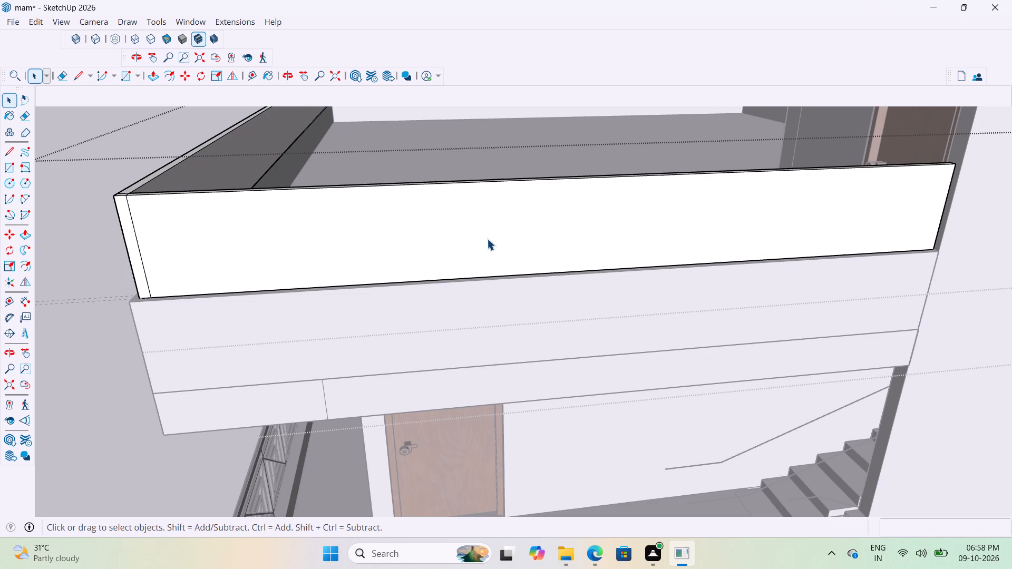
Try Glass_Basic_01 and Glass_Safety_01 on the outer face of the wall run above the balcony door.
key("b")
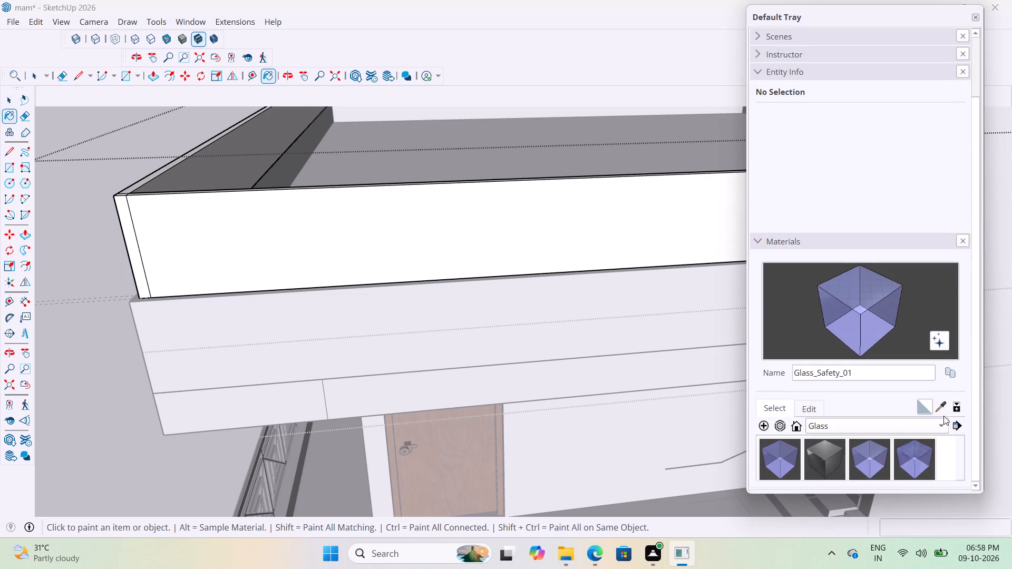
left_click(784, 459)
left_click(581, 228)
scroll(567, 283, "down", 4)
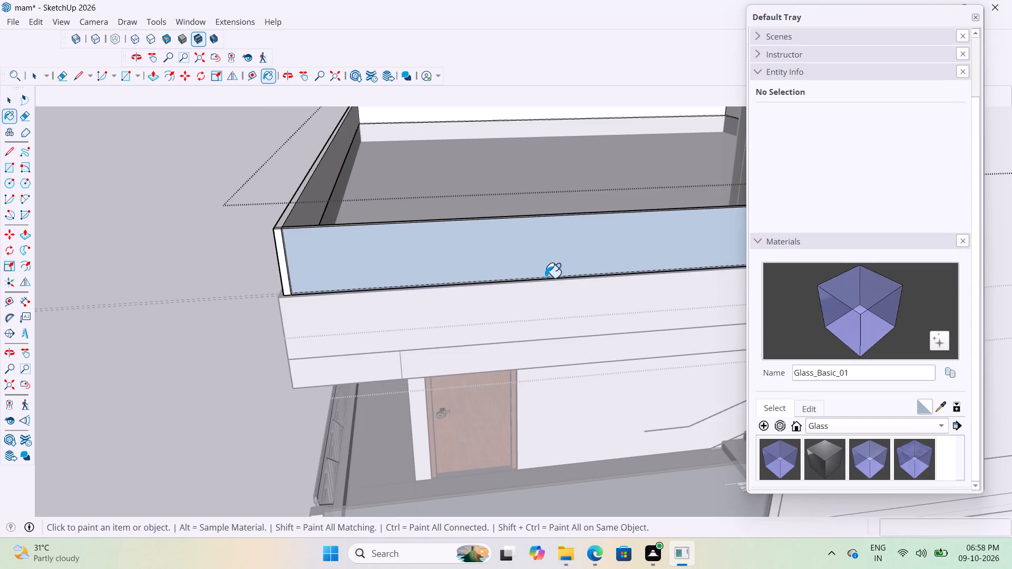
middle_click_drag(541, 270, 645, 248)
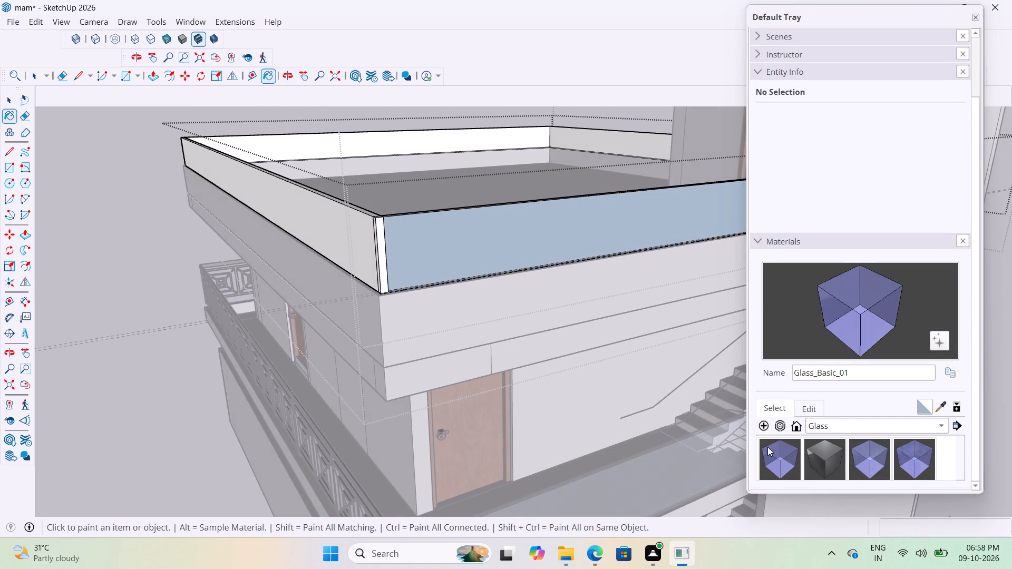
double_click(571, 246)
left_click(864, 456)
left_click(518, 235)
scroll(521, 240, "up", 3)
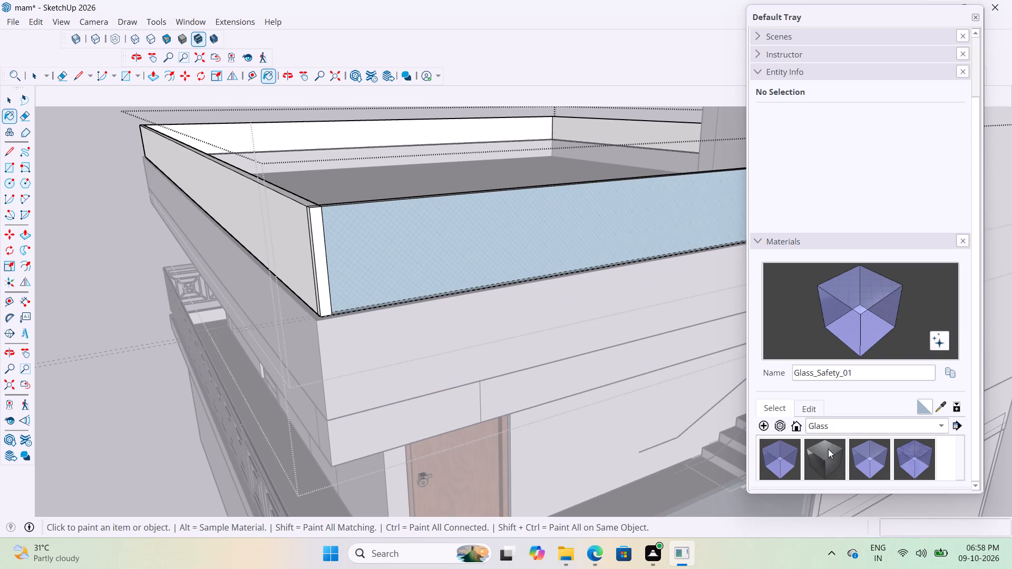
Paint the first wall run's outer face, its corner strips and the adjoining long run's outer face with Glass_Mirror_01.
left_click(828, 449)
left_click(577, 241)
middle_click_drag(527, 236, 638, 256)
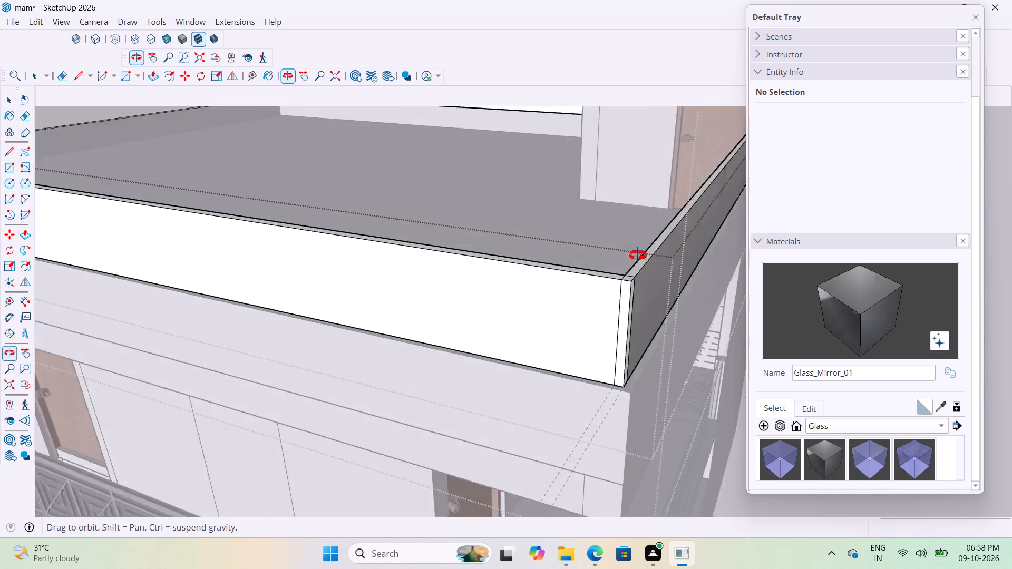
middle_click_drag(638, 256, 601, 249)
scroll(471, 281, "up", 6)
left_click(468, 279)
left_click(452, 276)
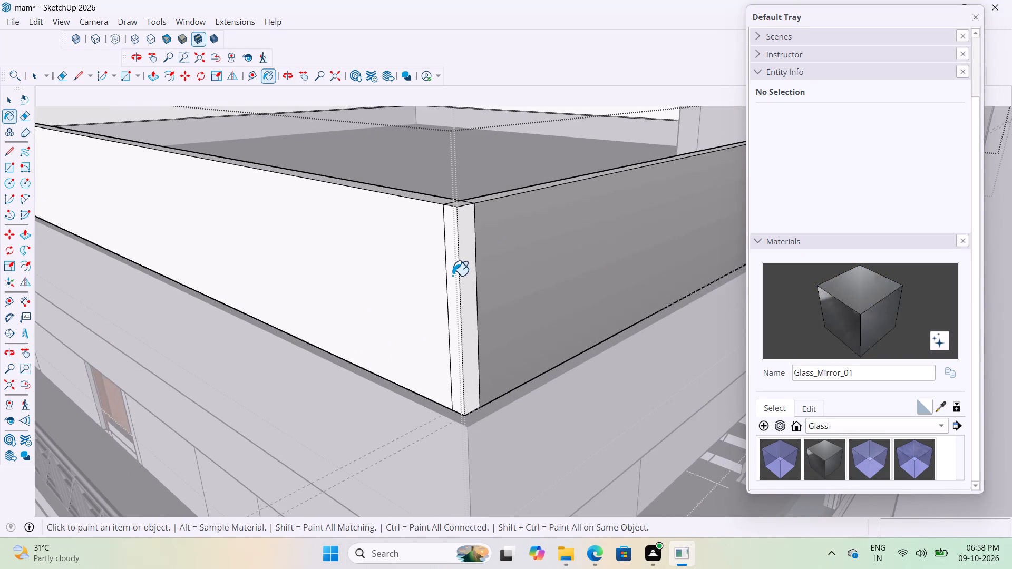
left_click(413, 268)
Paint the narrow strips at the following corner and the third wall run's outer face with Glass_Mirror_01.
scroll(569, 271, "down", 9)
middle_click_drag(557, 260, 910, 289)
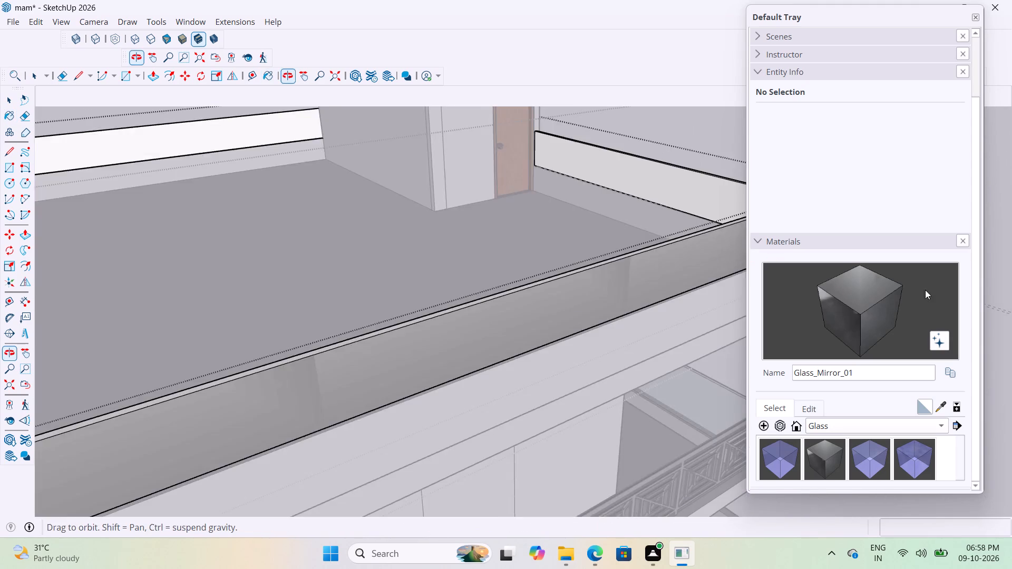
scroll(746, 339, "down", 9)
scroll(663, 256, "down", 5)
scroll(502, 385, "up", 10)
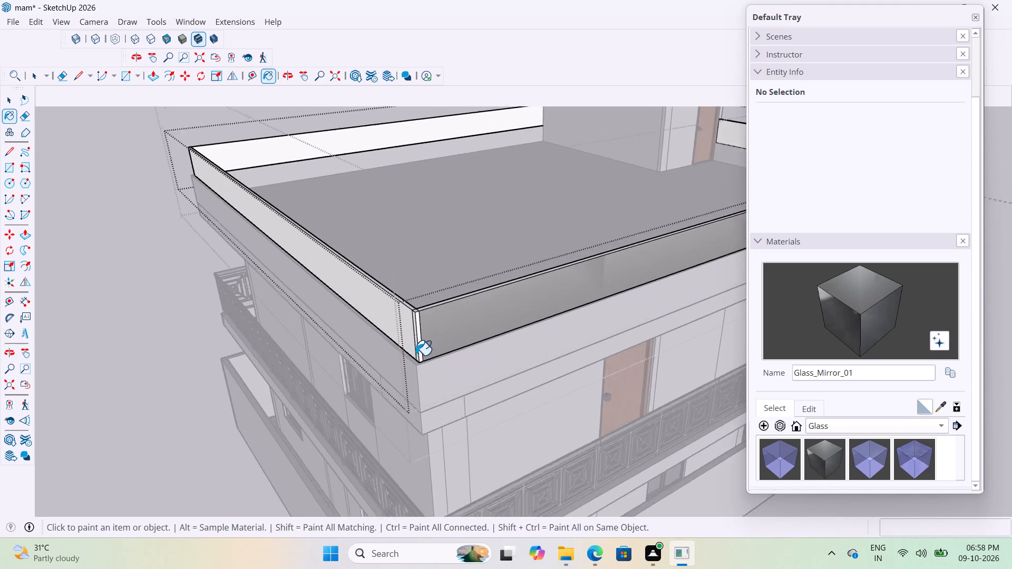
scroll(415, 355, "up", 13)
left_click(442, 315)
left_click(430, 310)
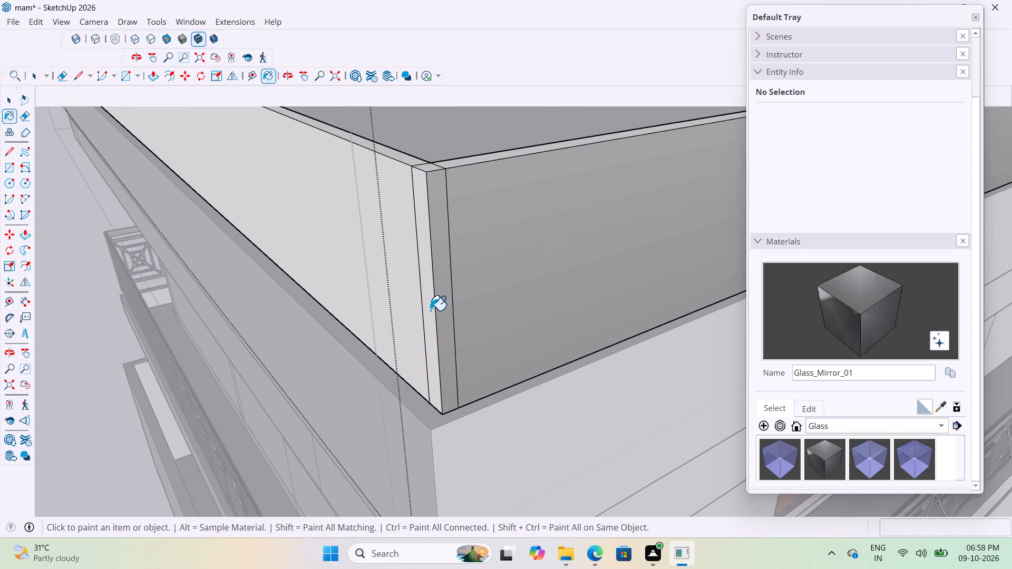
middle_click_drag(598, 309, 734, 284)
left_click(508, 276)
Paint the last unpainted wall run's outer face, leading to the stair tower, and its two narrow corner strips with Glass_Mirror_01.
scroll(746, 363, "down", 10)
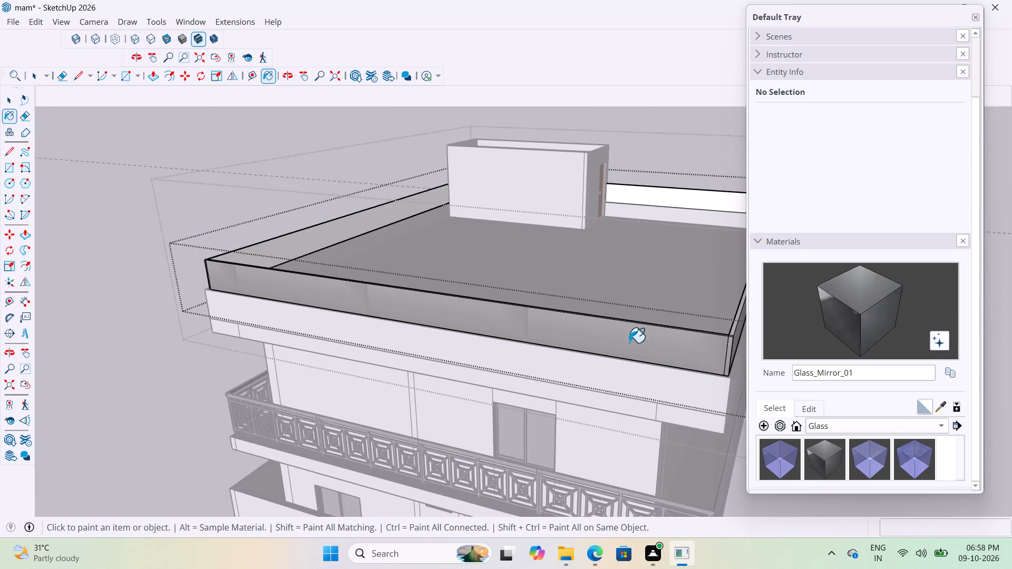
scroll(620, 329, "down", 6)
middle_click_drag(525, 306, 833, 338)
scroll(521, 353, "up", 10)
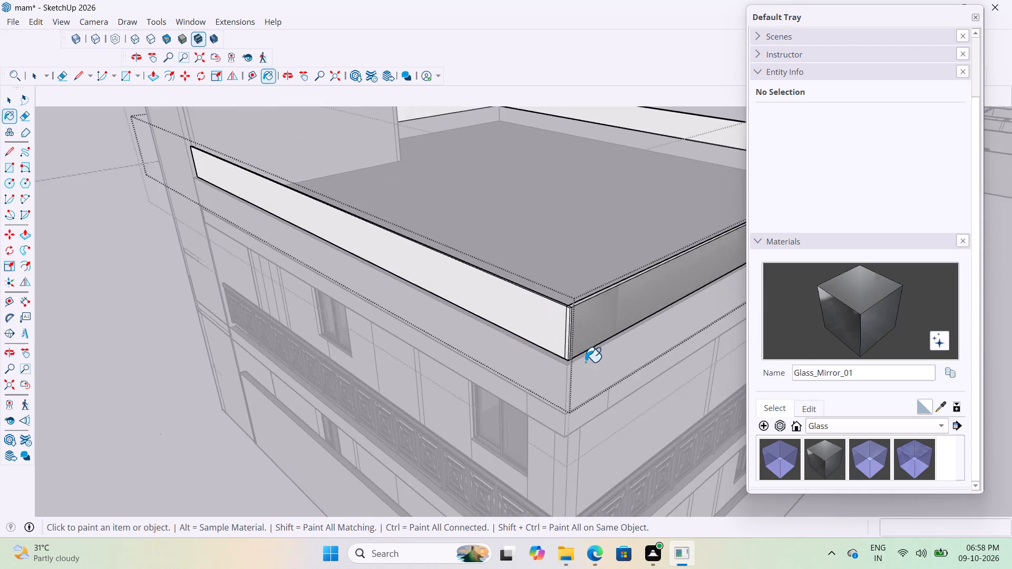
scroll(585, 362, "up", 8)
left_click(552, 329)
scroll(581, 340, "up", 7)
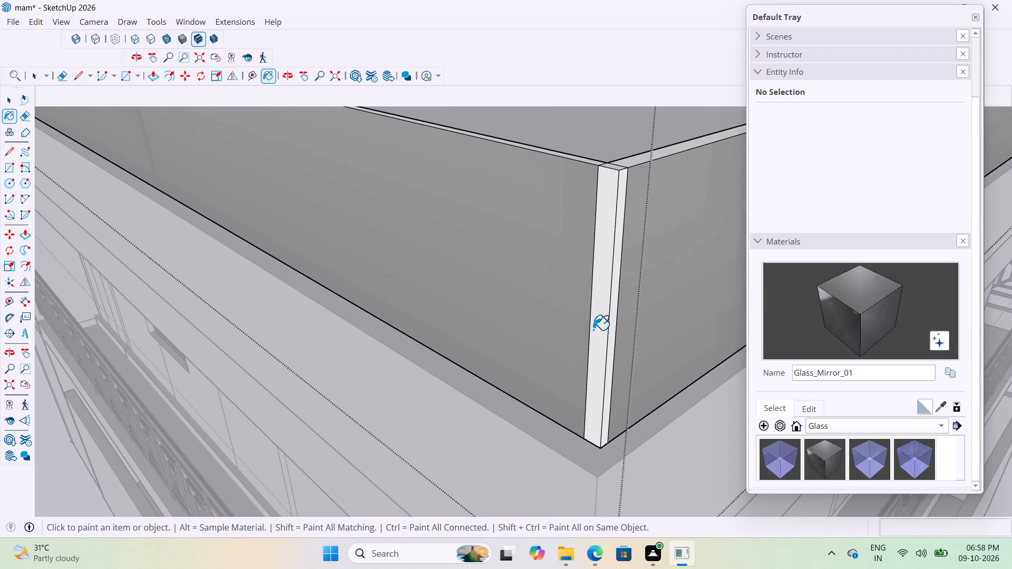
left_click(590, 327)
left_click(608, 339)
scroll(598, 307, "up", 5)
left_click(599, 303)
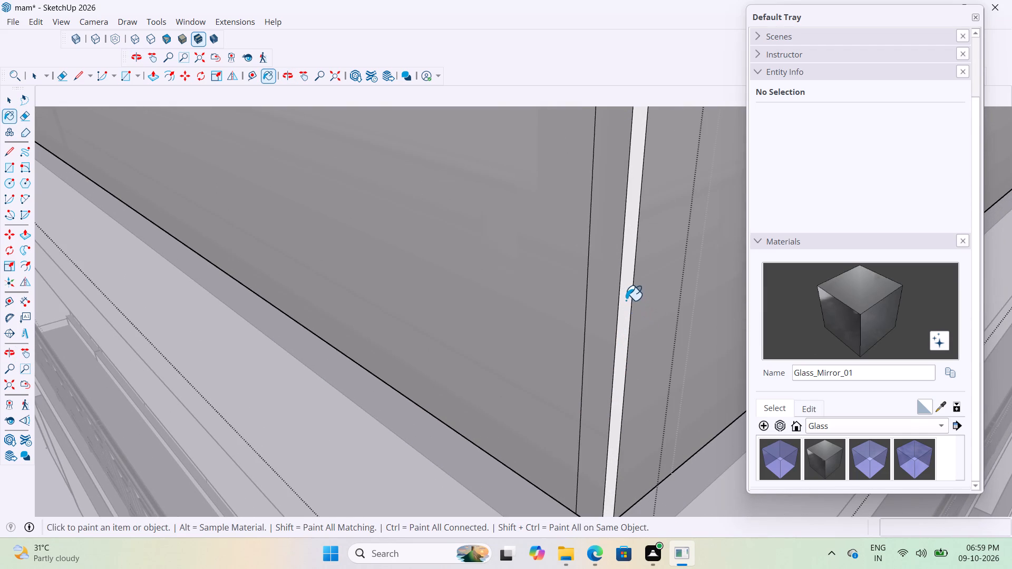
left_click(626, 300)
Paint the top edge of the wall run beside the stair tower with M08_Obsidian_Black from the Solid Colors collection.
scroll(606, 389, "down", 12)
scroll(604, 467, "down", 6)
middle_click_drag(497, 340, 682, 312)
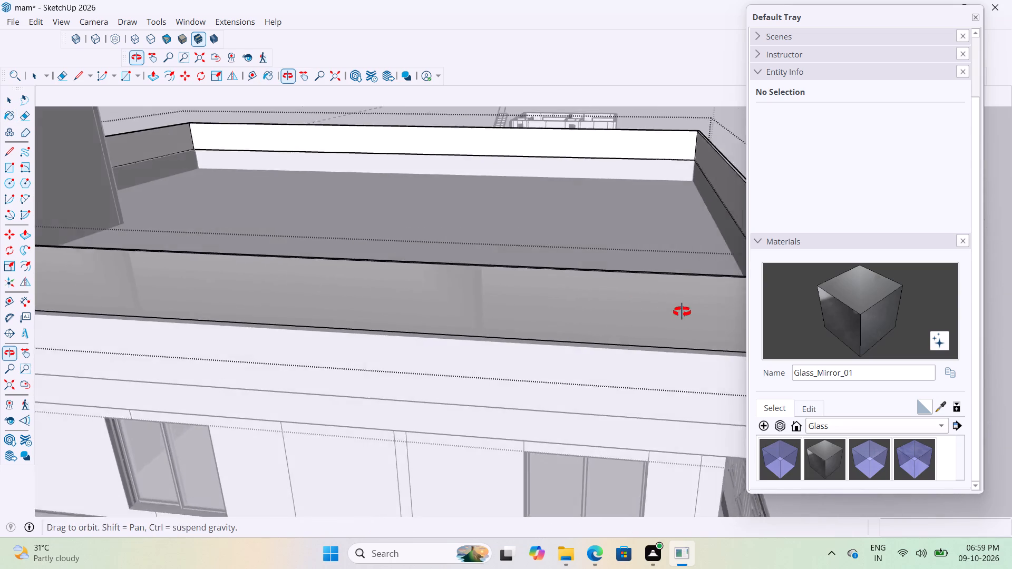
middle_click_drag(682, 312, 692, 306)
scroll(641, 338, "down", 5)
scroll(654, 223, "down", 9)
scroll(466, 279, "up", 7)
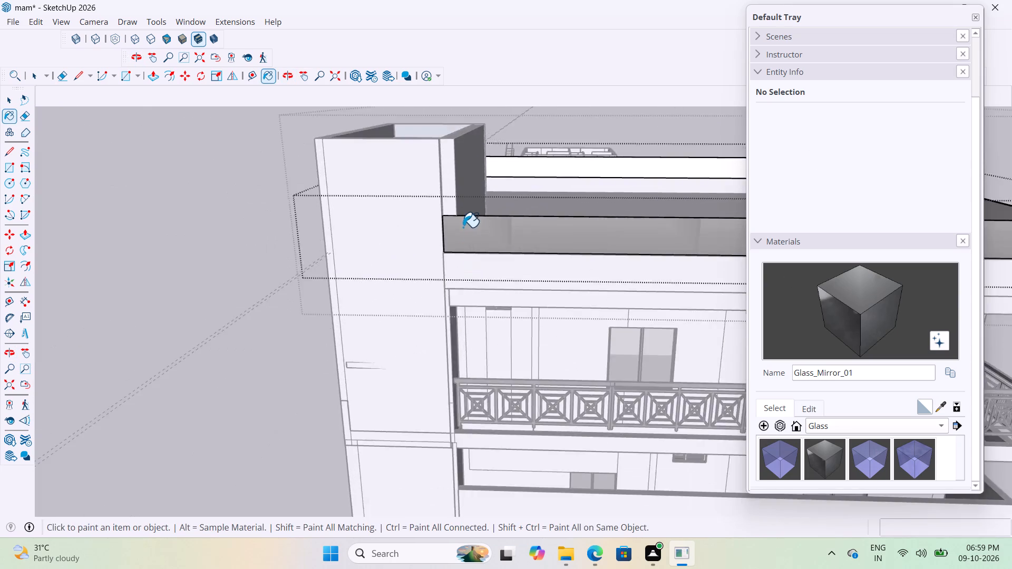
scroll(463, 227, "up", 15)
middle_click_drag(431, 223, 300, 354)
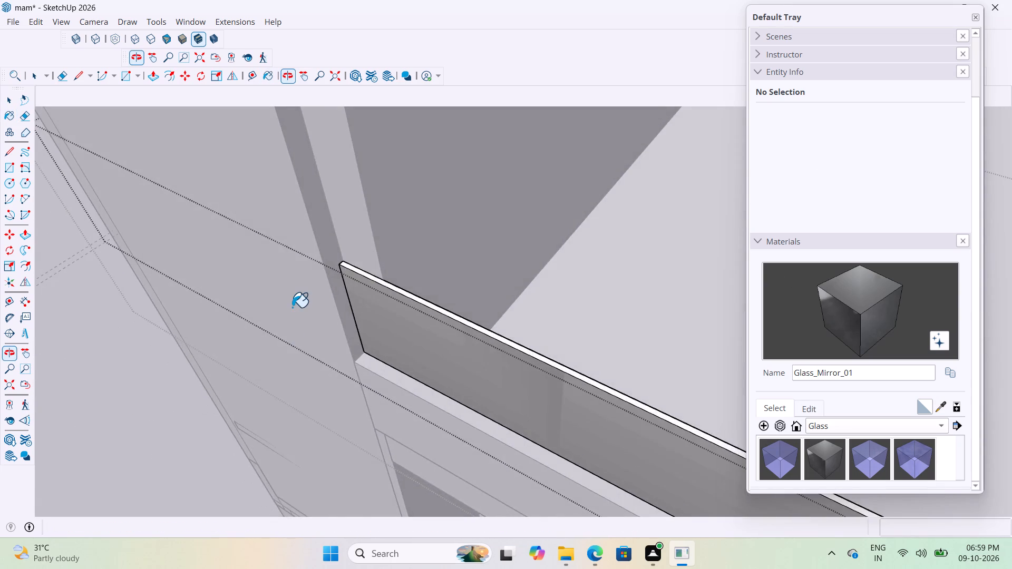
scroll(292, 305, "down", 11)
scroll(492, 181, "down", 18)
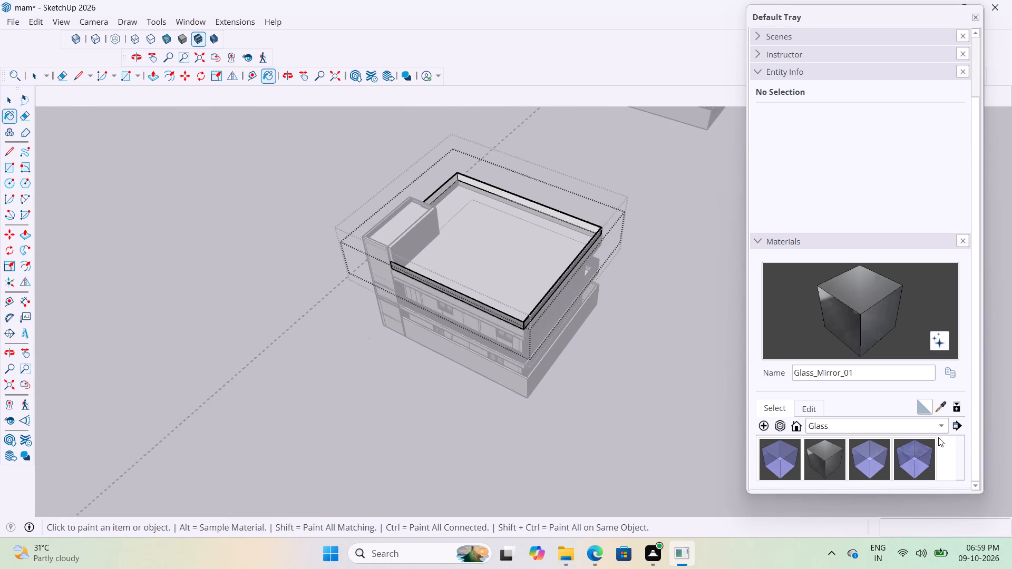
left_click(895, 424)
scroll(768, 455, "down", 5)
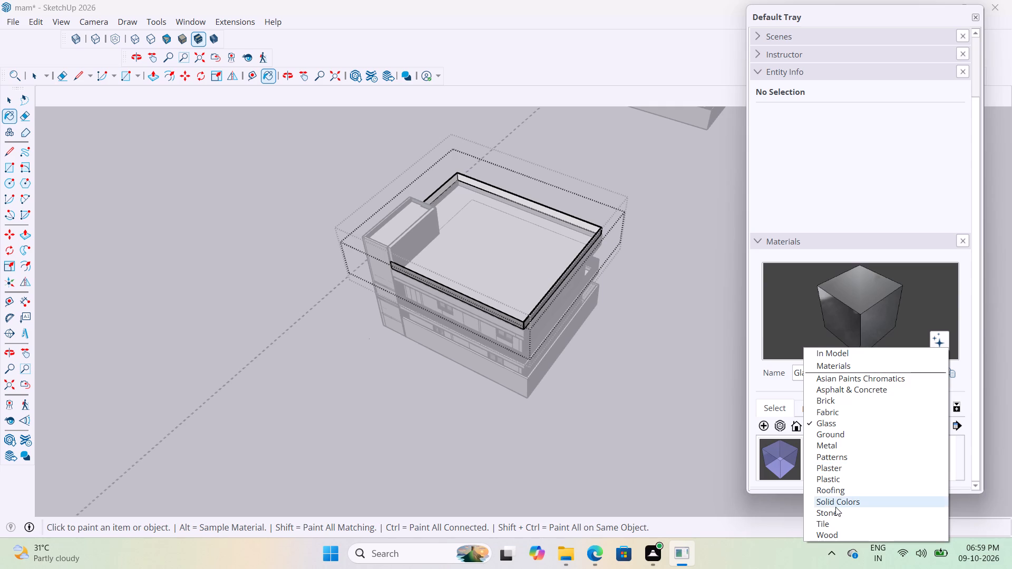
scroll(835, 460, "down", 4)
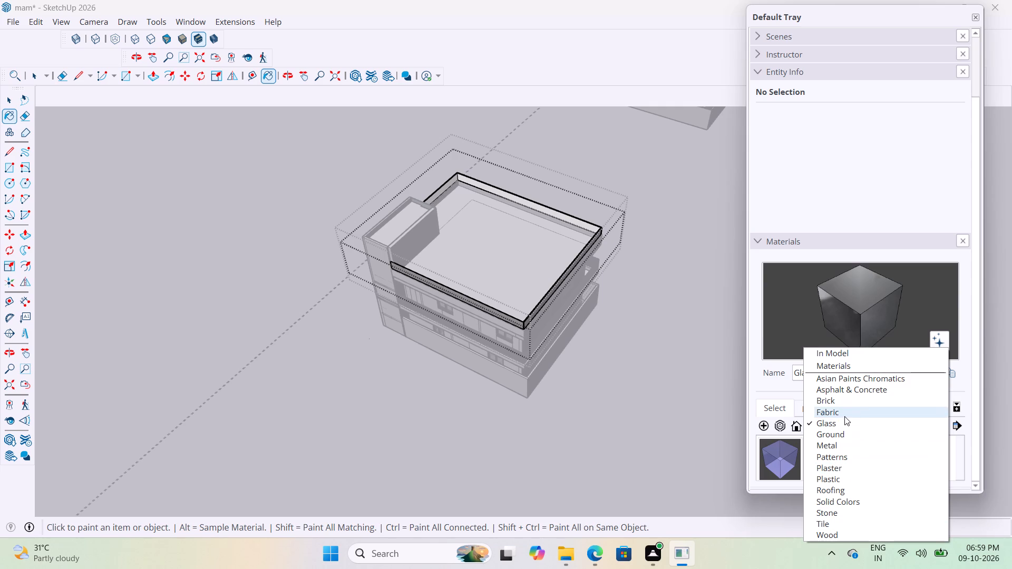
left_click(863, 500)
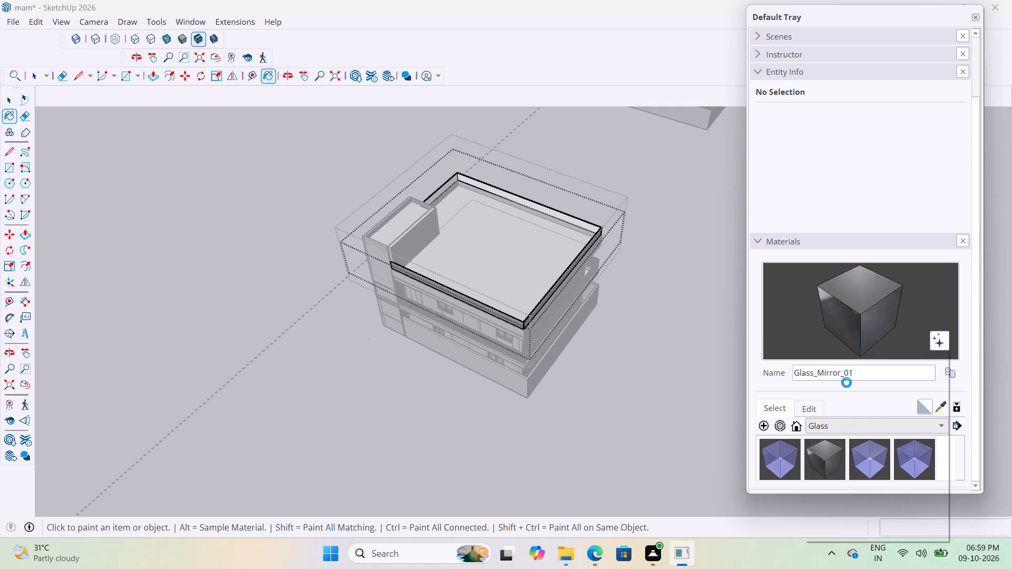
scroll(868, 434, "down", 2)
scroll(819, 458, "down", 9)
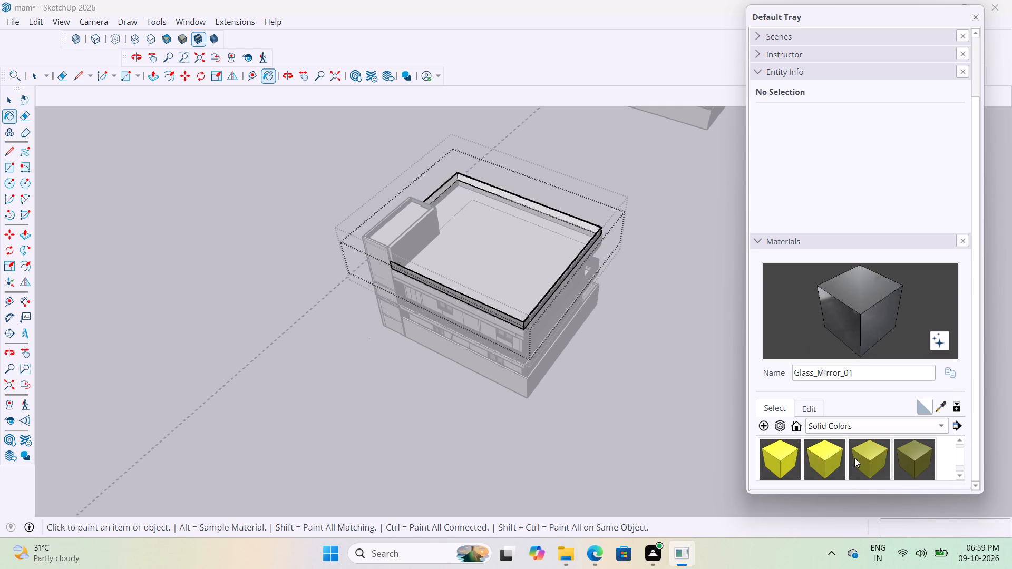
scroll(854, 458, "down", 17)
left_click(785, 459)
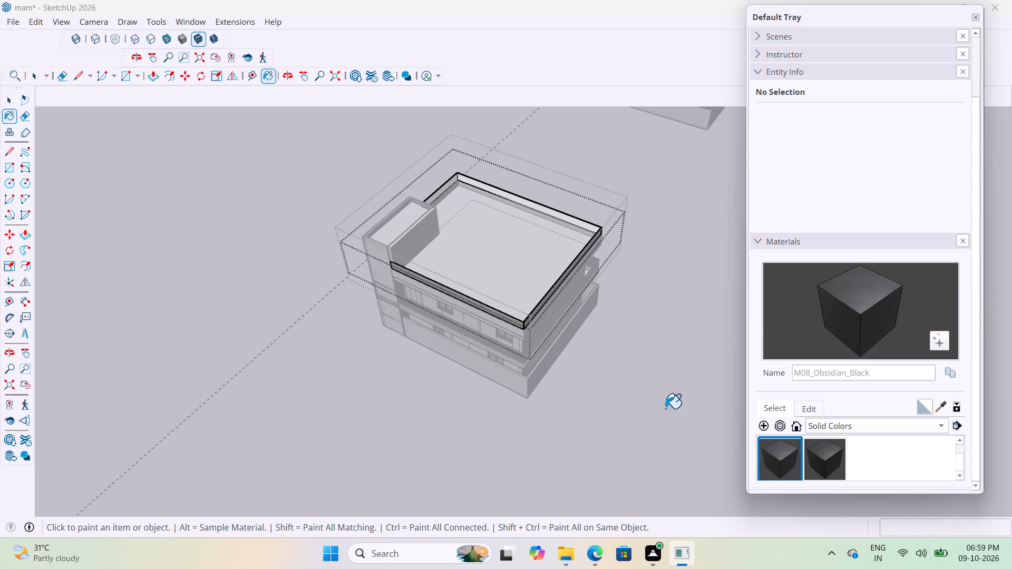
scroll(315, 334, "up", 2)
scroll(458, 259, "up", 20)
scroll(458, 259, "up", 1)
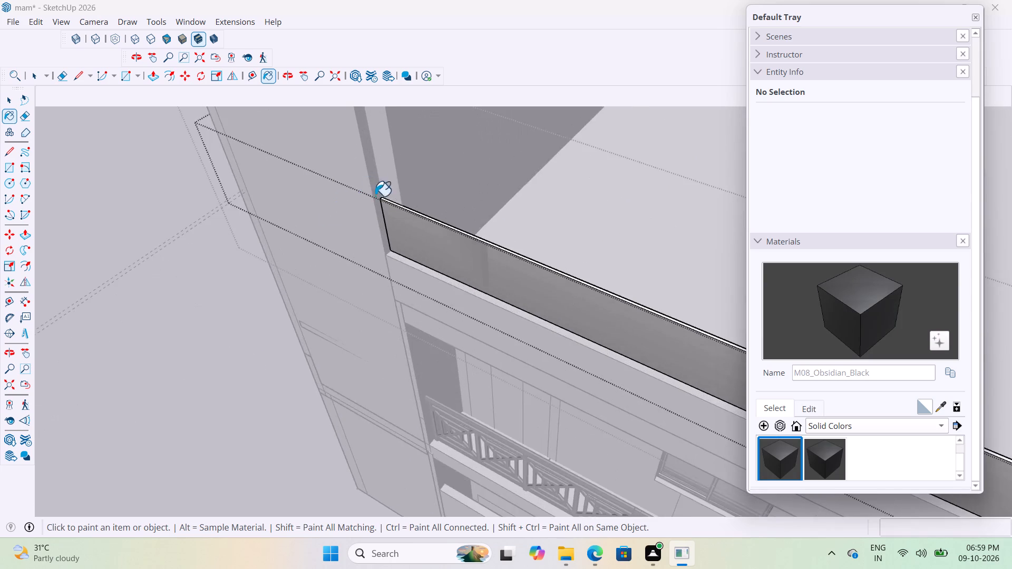
scroll(375, 196, "up", 20)
scroll(375, 196, "up", 2)
left_click(413, 215)
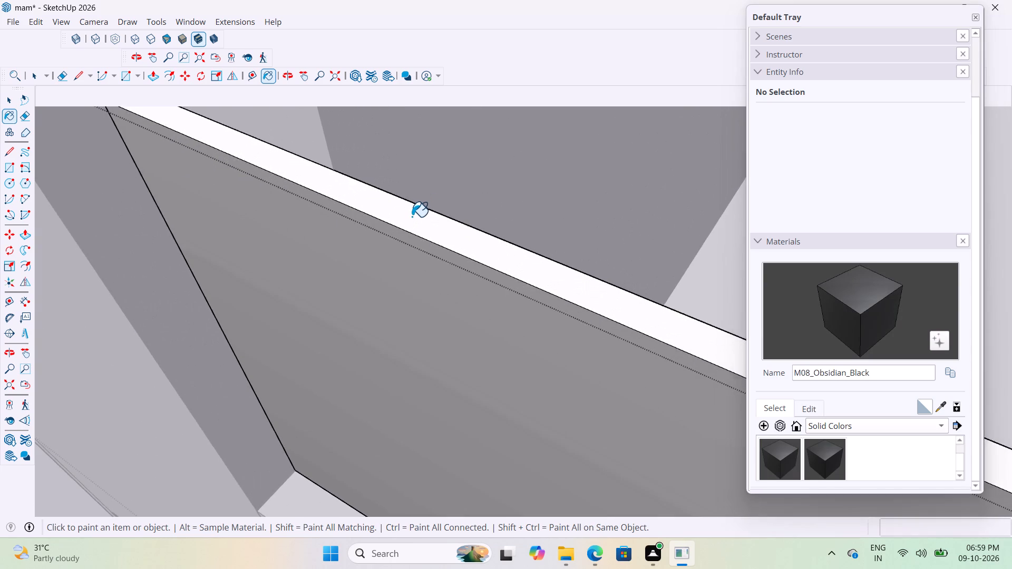
Paint the adjoining wall run's top edge and the small corner square between the two runs with M08_Obsidian_Black.
scroll(299, 212, "down", 11)
scroll(168, 271, "down", 18)
scroll(149, 187, "down", 2)
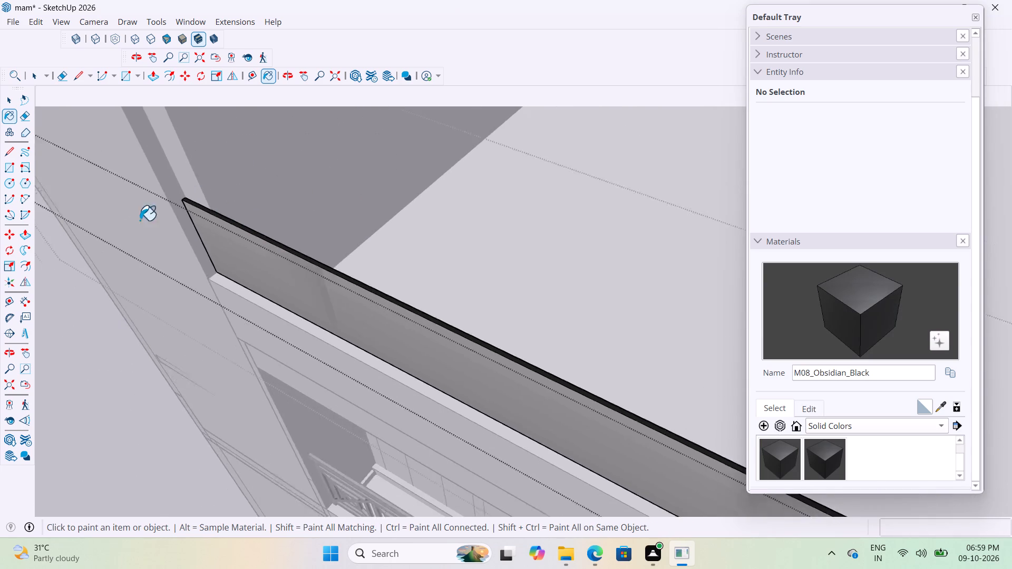
scroll(140, 220, "down", 20)
scroll(140, 220, "down", 1)
scroll(349, 269, "up", 12)
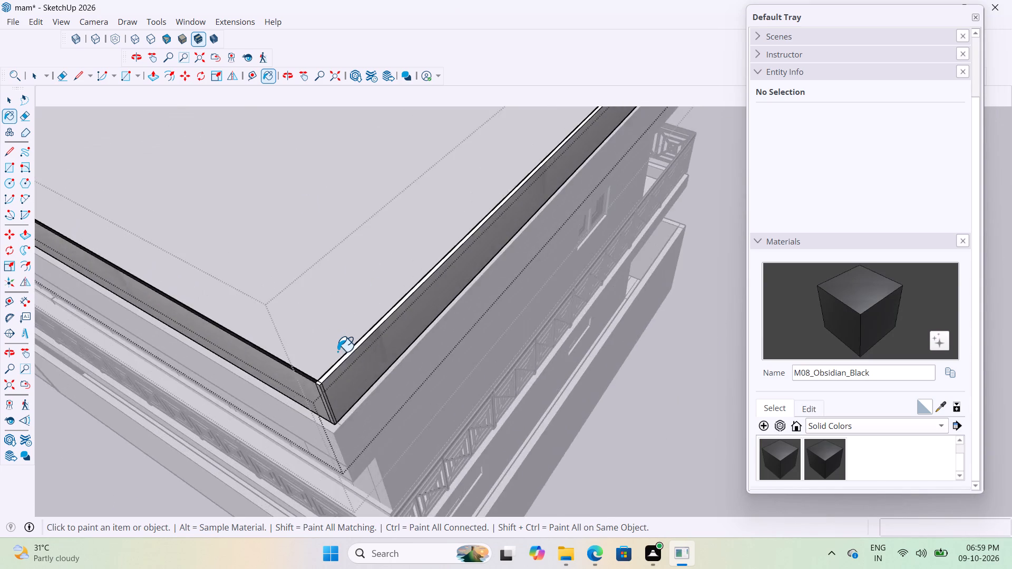
scroll(337, 351, "up", 11)
left_click(337, 389)
scroll(254, 454, "up", 8)
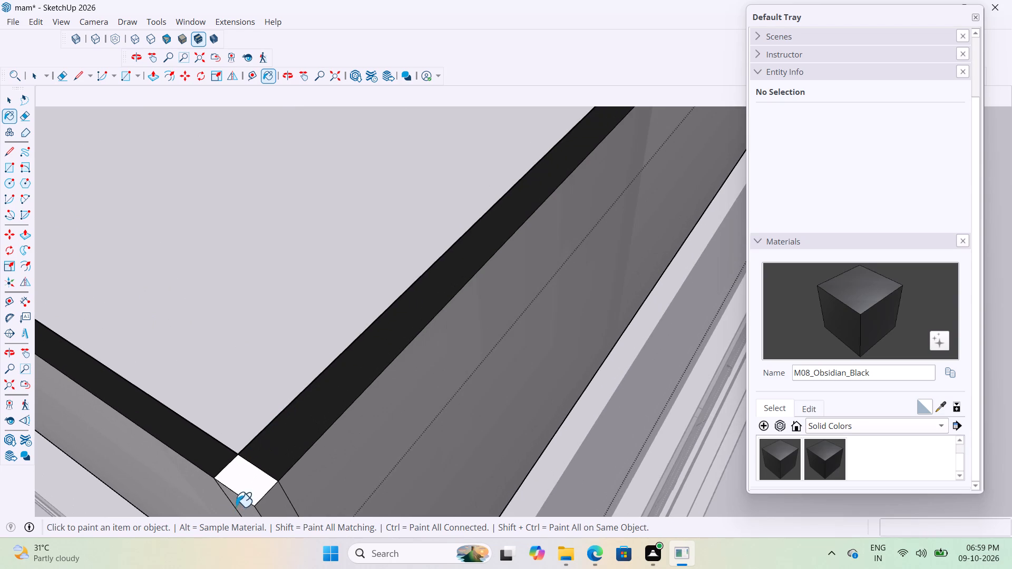
left_click(246, 495)
Paint the top edge of the following wall run around the terrace with M08_Obsidian_Black.
scroll(288, 439, "down", 18)
scroll(383, 517, "down", 6)
scroll(435, 431, "down", 20)
scroll(435, 431, "down", 4)
scroll(526, 311, "up", 4)
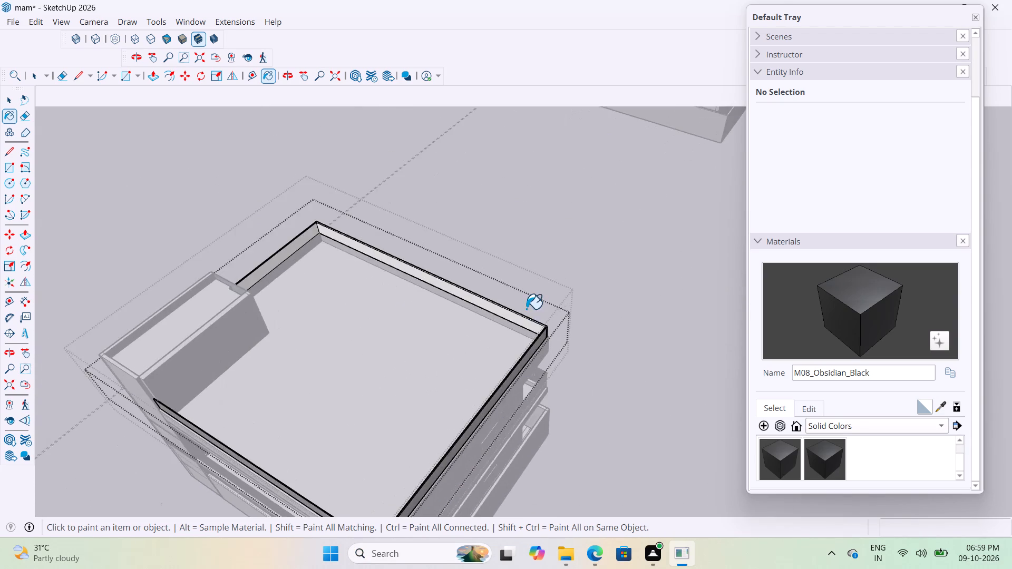
scroll(526, 309, "up", 6)
middle_click_drag(581, 332, 183, 362)
scroll(328, 217, "up", 13)
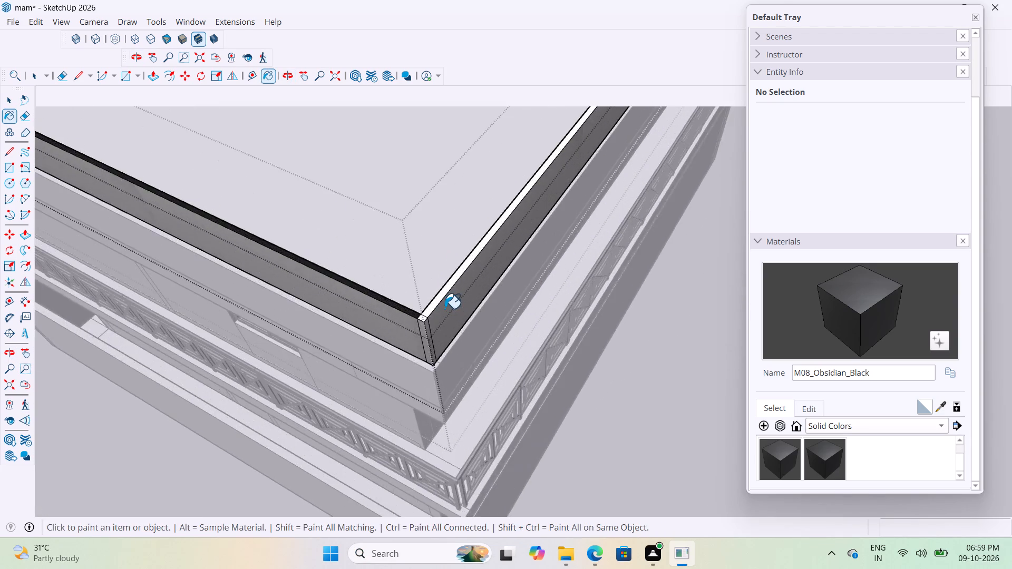
scroll(444, 308, "up", 11)
left_click(406, 289)
Paint the top edge of the run ending at the stair room door and its corner square with M08_Obsidian_Black.
scroll(398, 438, "down", 5)
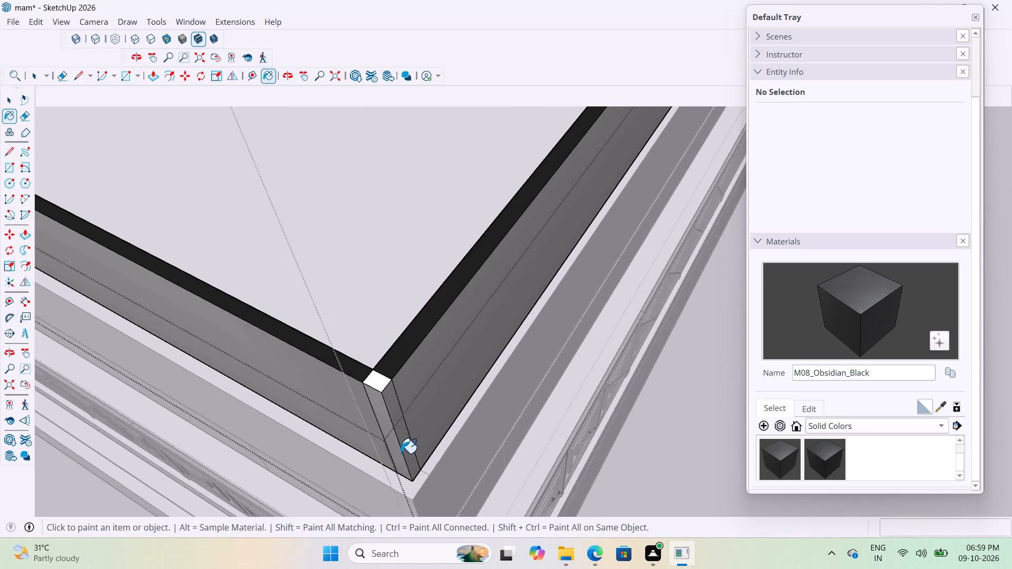
scroll(401, 453, "down", 20)
scroll(386, 483, "down", 13)
scroll(538, 217, "up", 3)
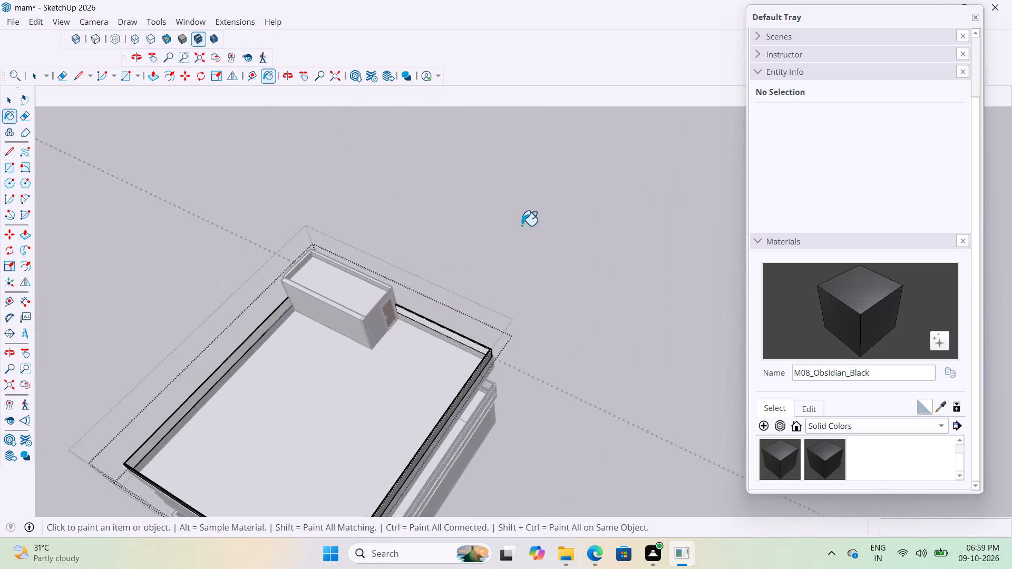
scroll(521, 225, "up", 5)
middle_click_drag(563, 349, 178, 322)
scroll(390, 258, "up", 9)
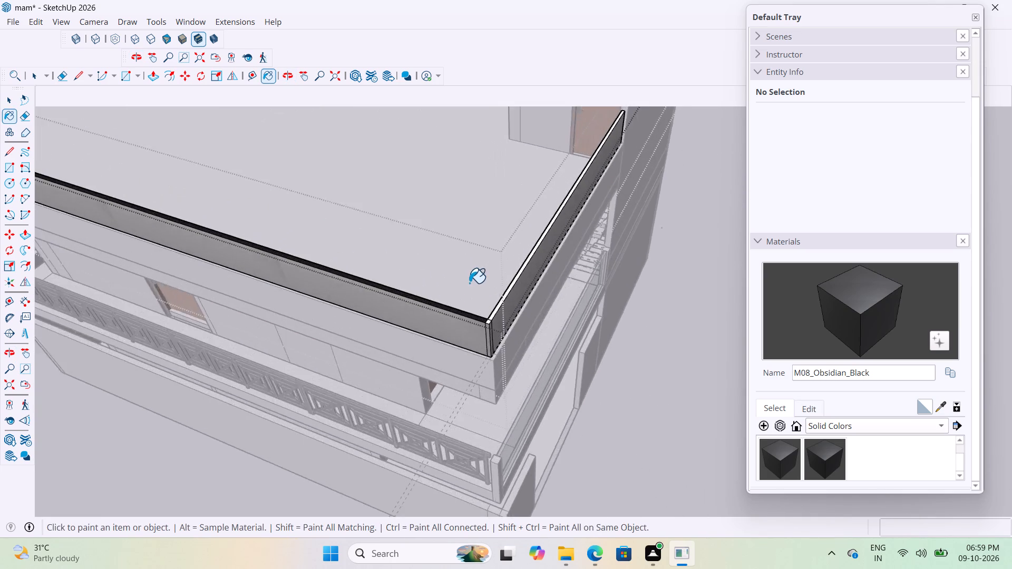
scroll(469, 283, "up", 18)
left_click(453, 317)
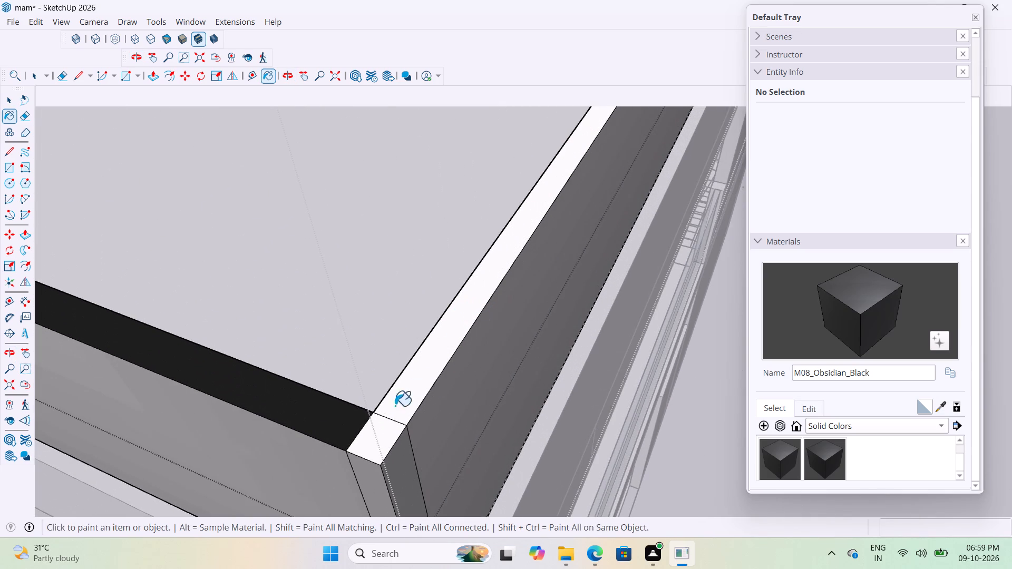
left_click(370, 439)
Paint the two narrow vertical strips at the corner of the stair room door's run with M08_Obsidian_Black.
scroll(429, 486, "down", 20)
scroll(429, 486, "down", 5)
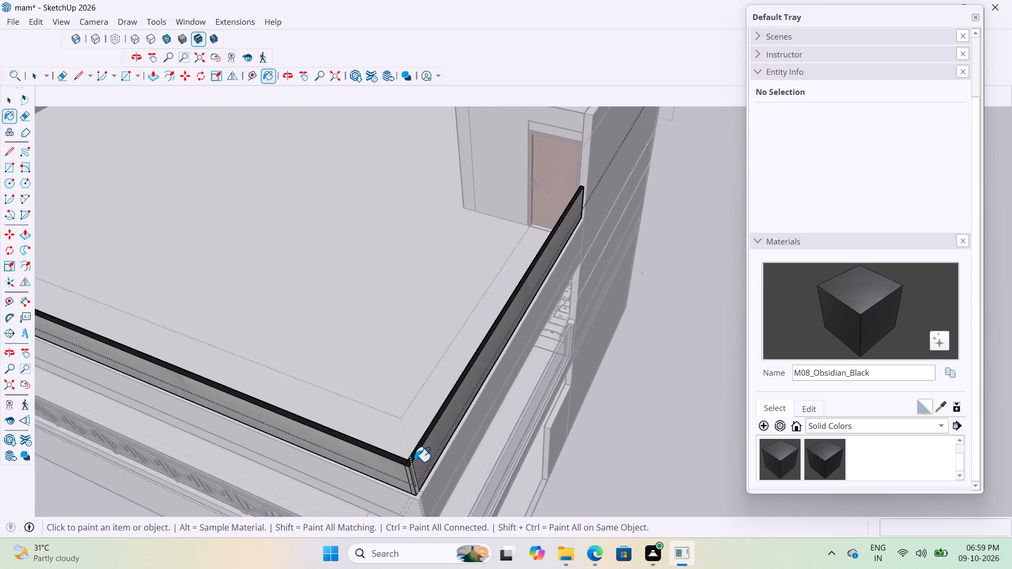
scroll(414, 462, "down", 7)
scroll(508, 306, "up", 15)
middle_click_drag(543, 260, 432, 217)
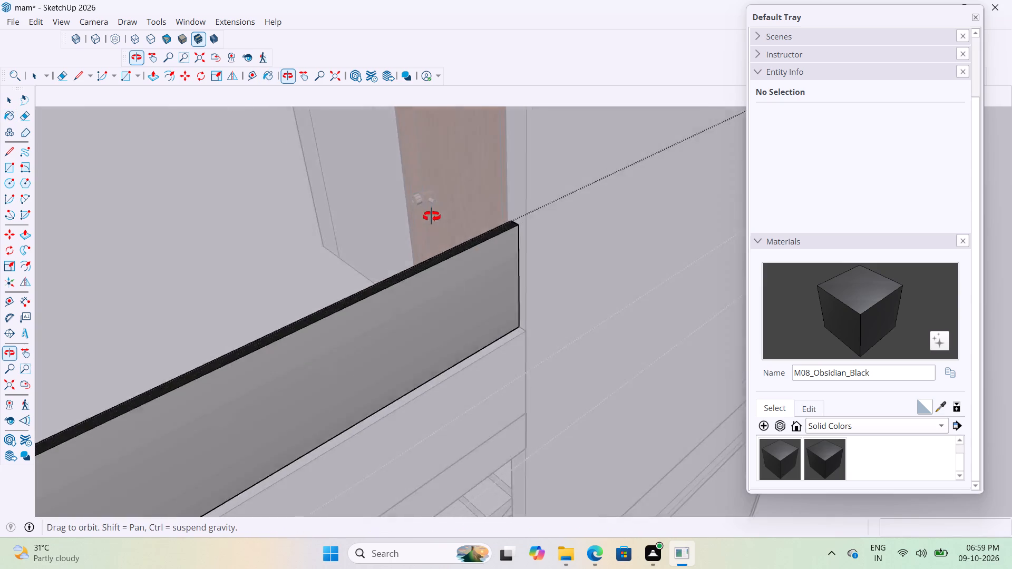
middle_click_drag(432, 217, 367, 212)
scroll(614, 211, "down", 20)
scroll(614, 211, "down", 3)
scroll(479, 270, "up", 9)
scroll(453, 360, "up", 13)
left_click(431, 296)
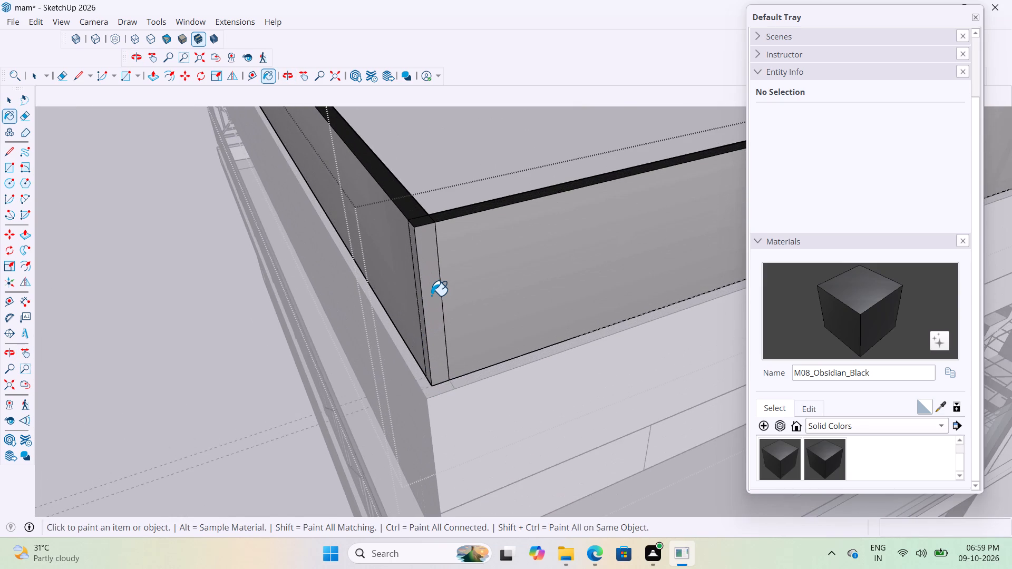
scroll(424, 299, "up", 4)
middle_click_drag(475, 256, 590, 215)
scroll(416, 279, "up", 7)
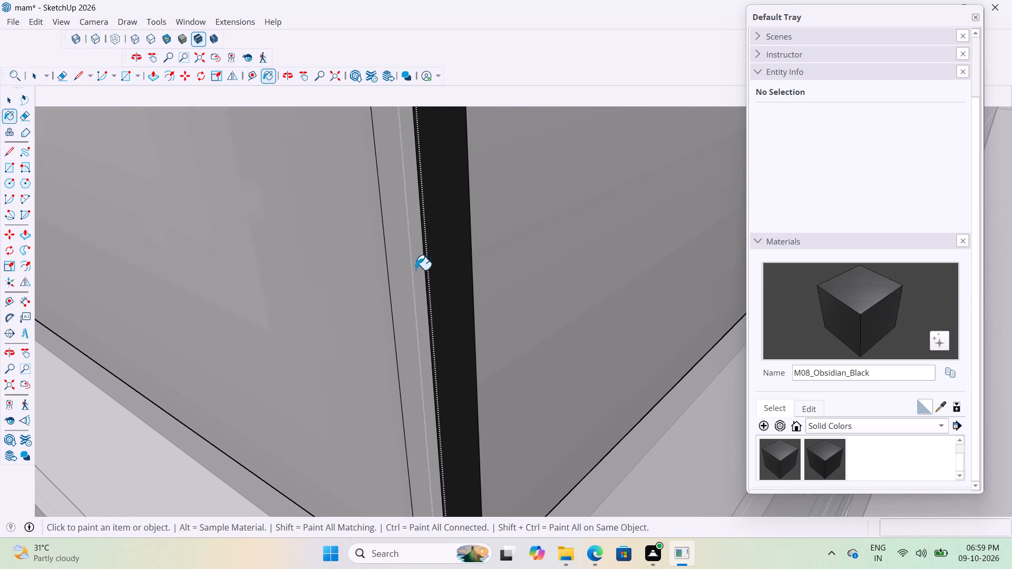
left_click(409, 262)
Paint the neighbouring terrace corner's two narrow vertical strips and top square with M08_Obsidian_Black.
scroll(575, 409, "down", 20)
scroll(575, 409, "down", 3)
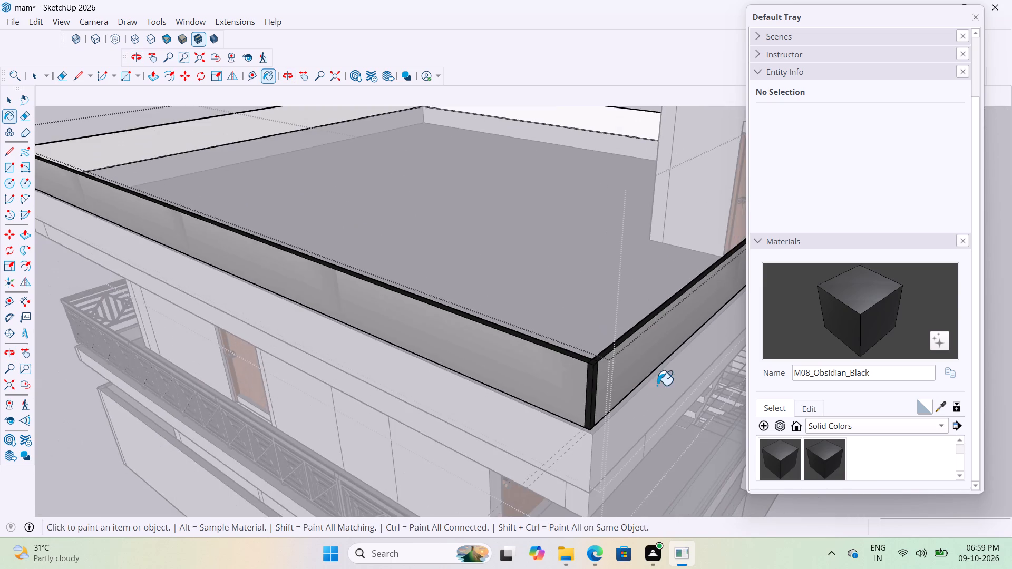
scroll(657, 385, "down", 7)
middle_click_drag(314, 272, 612, 234)
scroll(379, 301, "up", 4)
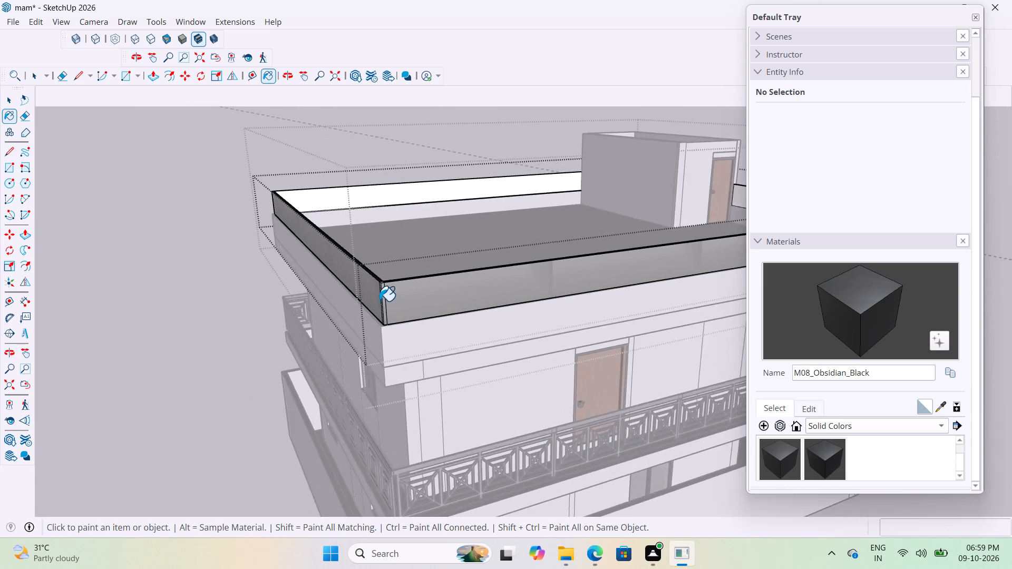
scroll(379, 301, "up", 19)
left_click(382, 268)
scroll(373, 272, "up", 4)
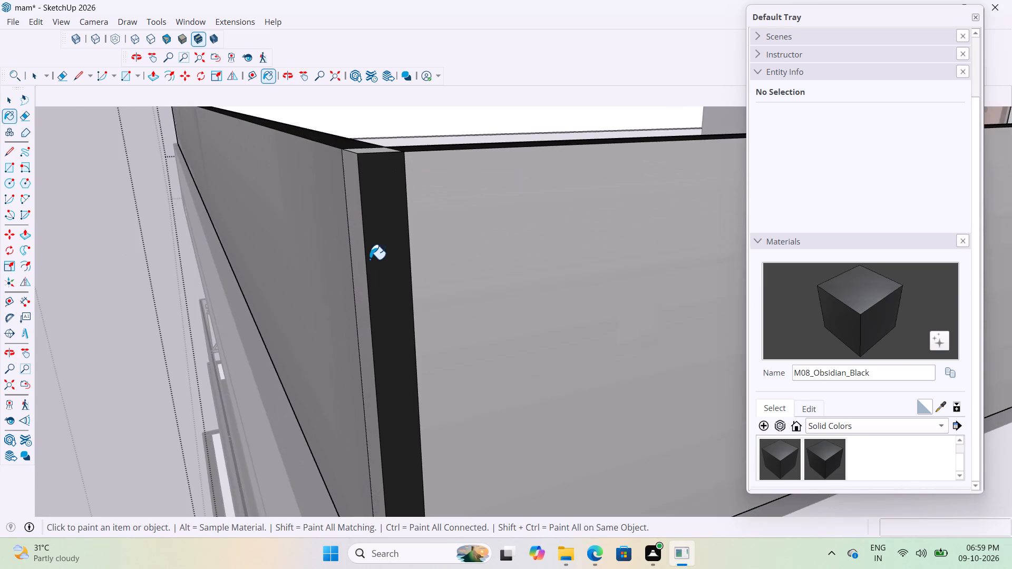
middle_click_drag(379, 253, 455, 282)
left_click(335, 267)
left_click(349, 170)
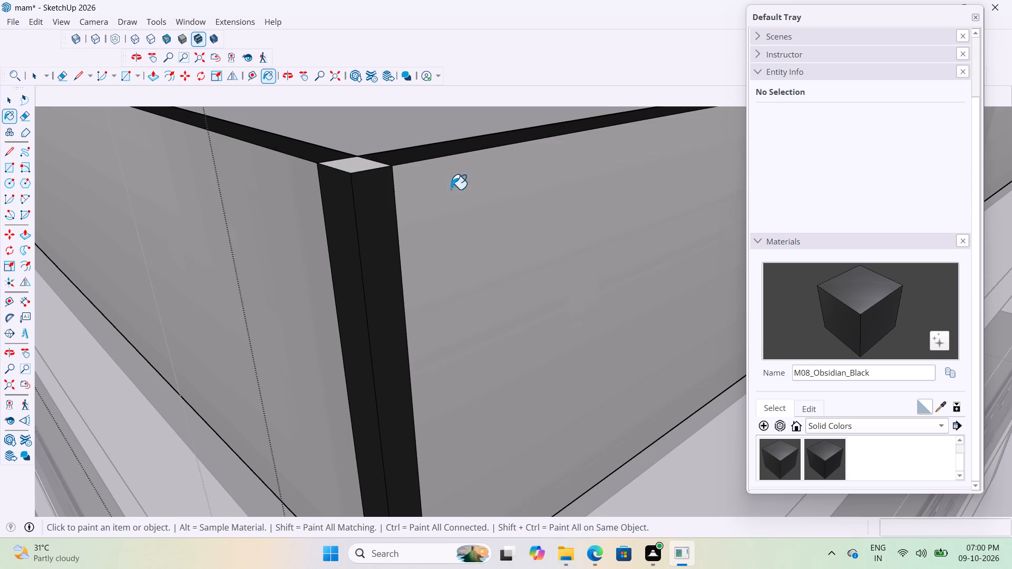
Paint the two narrow vertical strips at the parapet corner still lacking black trim with M08_Obsidian_Black.
scroll(532, 288, "down", 20)
scroll(532, 288, "down", 10)
middle_click_drag(351, 281, 426, 287)
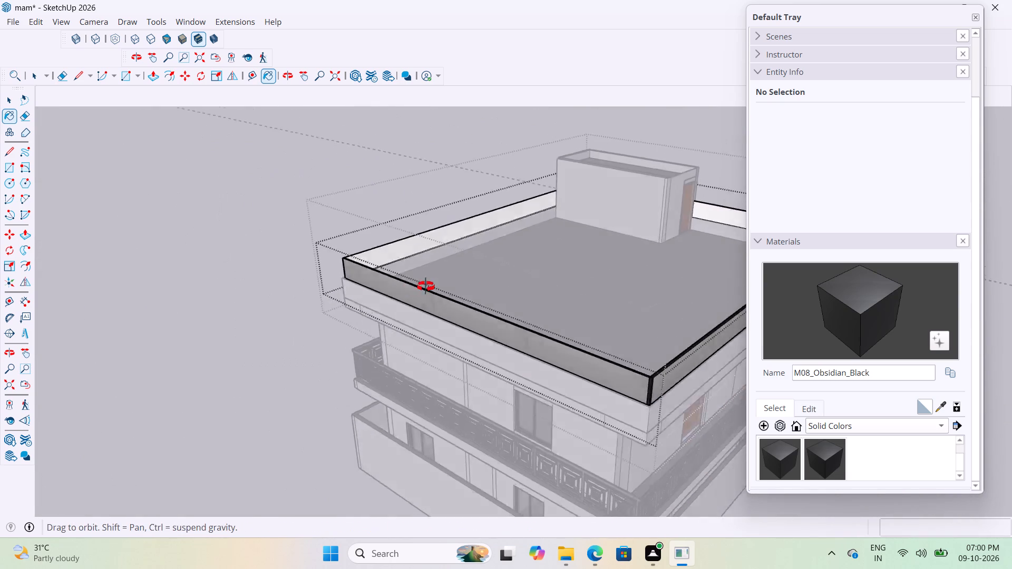
middle_click_drag(426, 287, 704, 309)
scroll(556, 325, "up", 20)
scroll(556, 325, "up", 5)
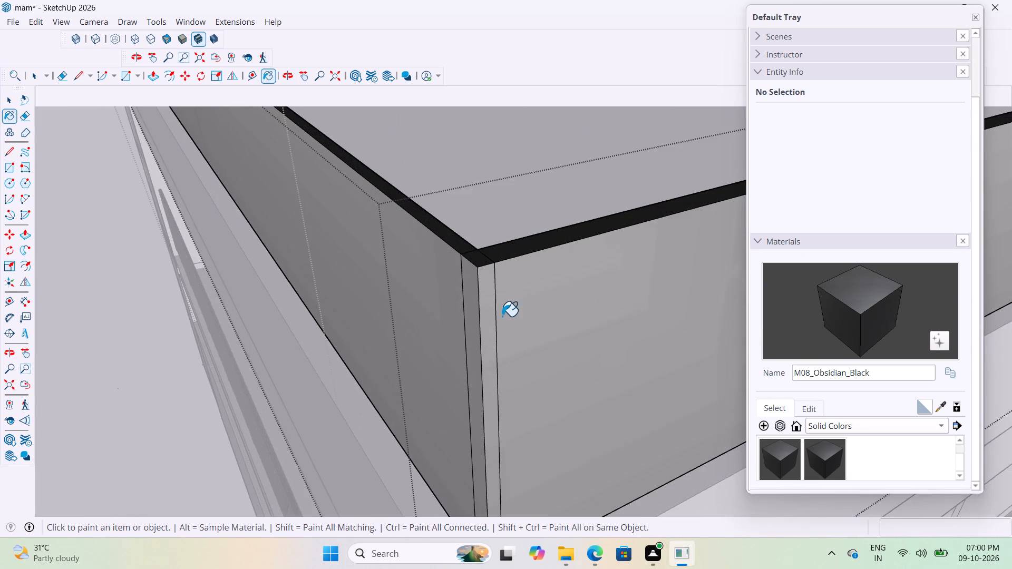
scroll(502, 316, "up", 4)
left_click(491, 296)
left_click(462, 302)
scroll(502, 337, "up", 1)
scroll(502, 337, "down", 9)
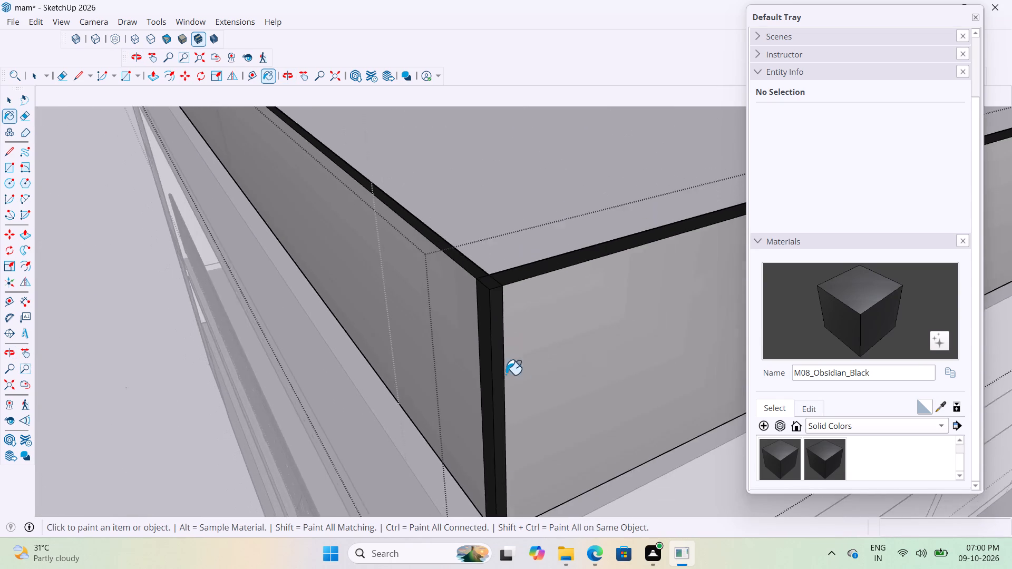
Leave the open groups and examine the painted parapet from several sides of the building.
scroll(505, 375, "down", 17)
scroll(479, 423, "down", 13)
middle_click_drag(317, 245, 411, 241)
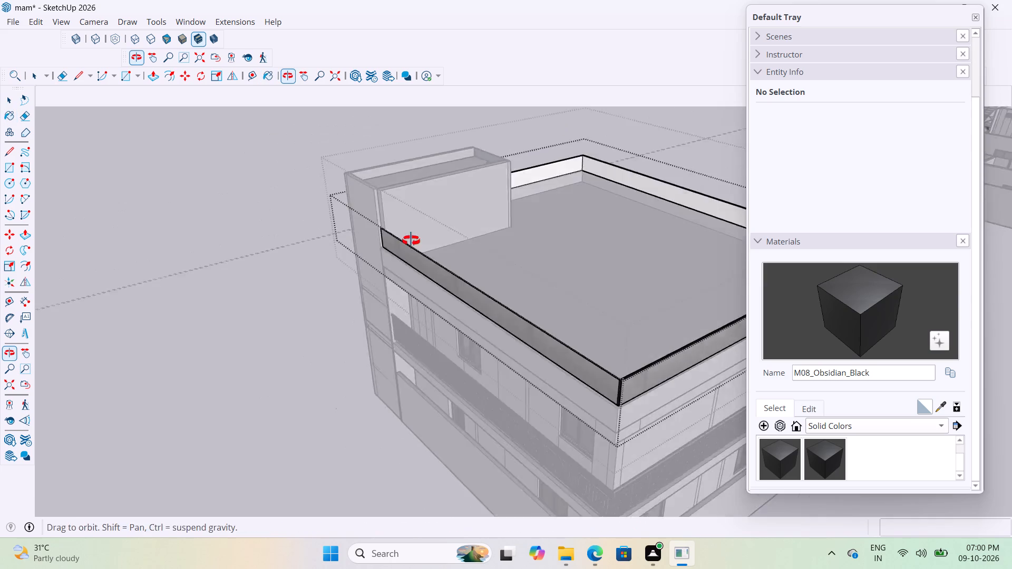
middle_click_drag(411, 241, 453, 245)
scroll(619, 276, "up", 19)
scroll(460, 248, "down", 11)
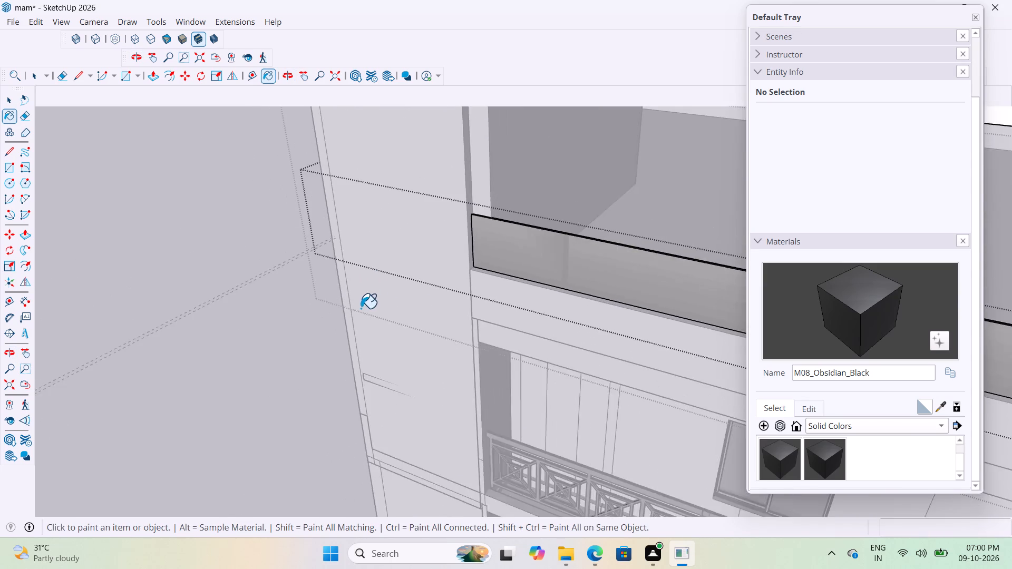
scroll(361, 308, "down", 20)
scroll(361, 308, "down", 6)
key("space")
key("space")
left_click(465, 429)
scroll(387, 328, "up", 3)
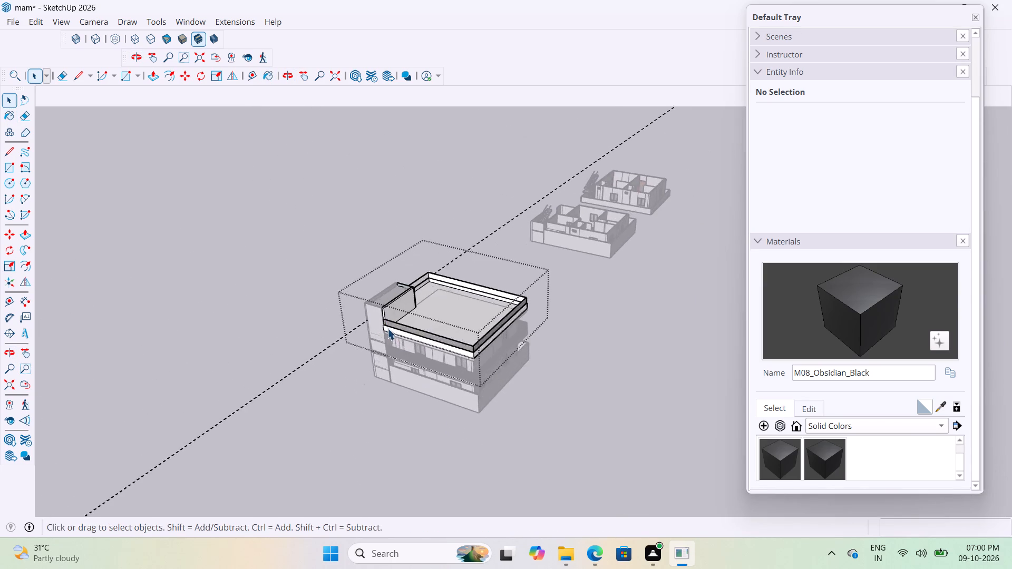
middle_click_drag(387, 328, 618, 367)
scroll(618, 363, "down", 1)
scroll(510, 270, "up", 2)
scroll(343, 263, "down", 10)
middle_click_drag(359, 348, 501, 368)
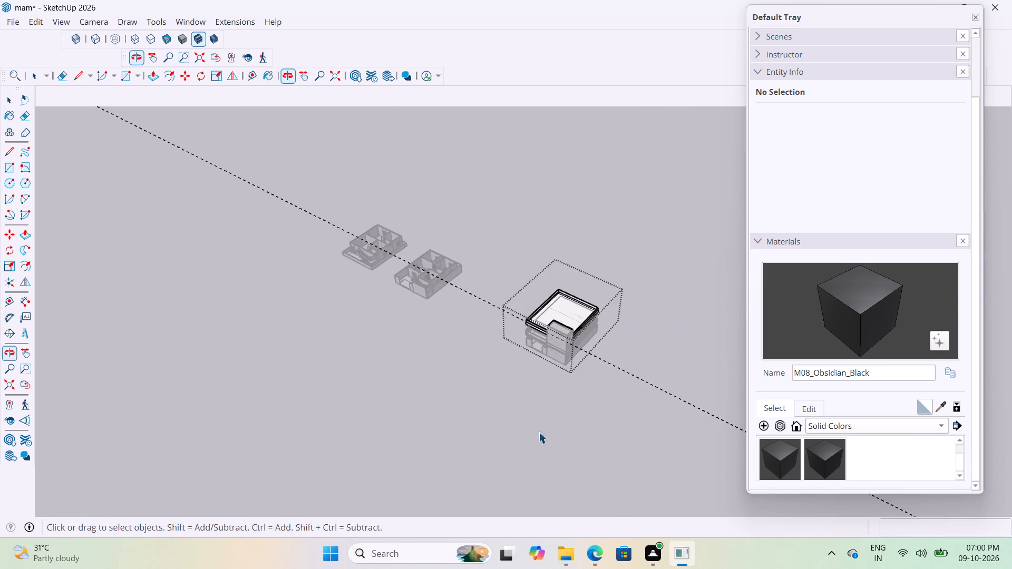
left_click(539, 432)
scroll(631, 384, "up", 20)
middle_click_drag(536, 317, 482, 207)
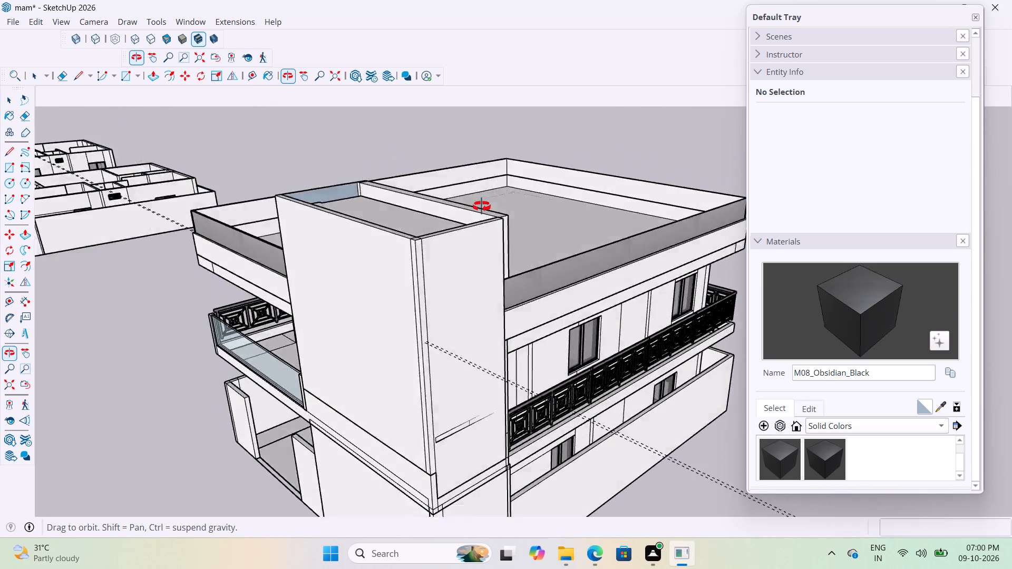
middle_click_drag(482, 207, 698, 200)
scroll(224, 243, "up", 13)
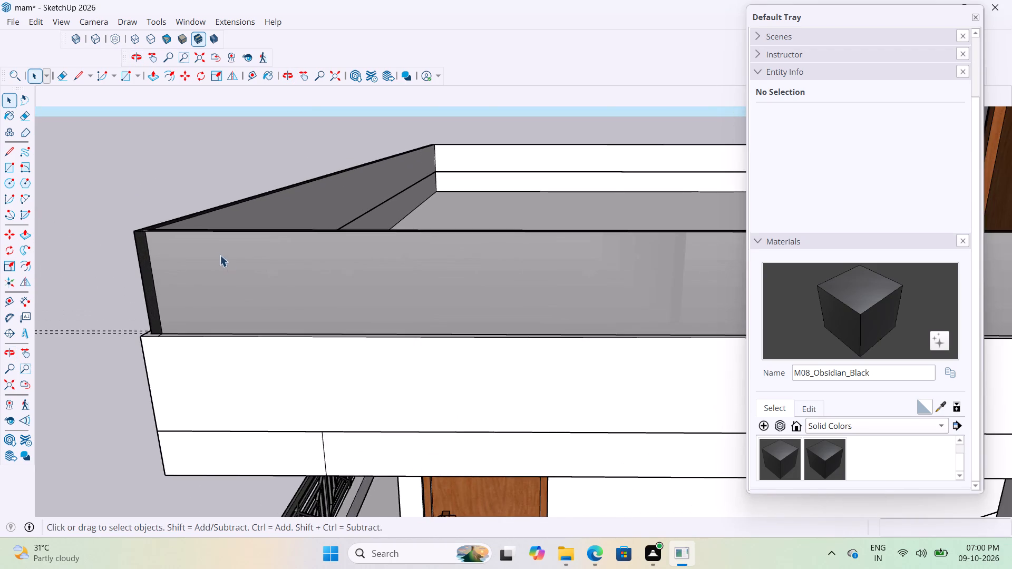
scroll(183, 278, "down", 4)
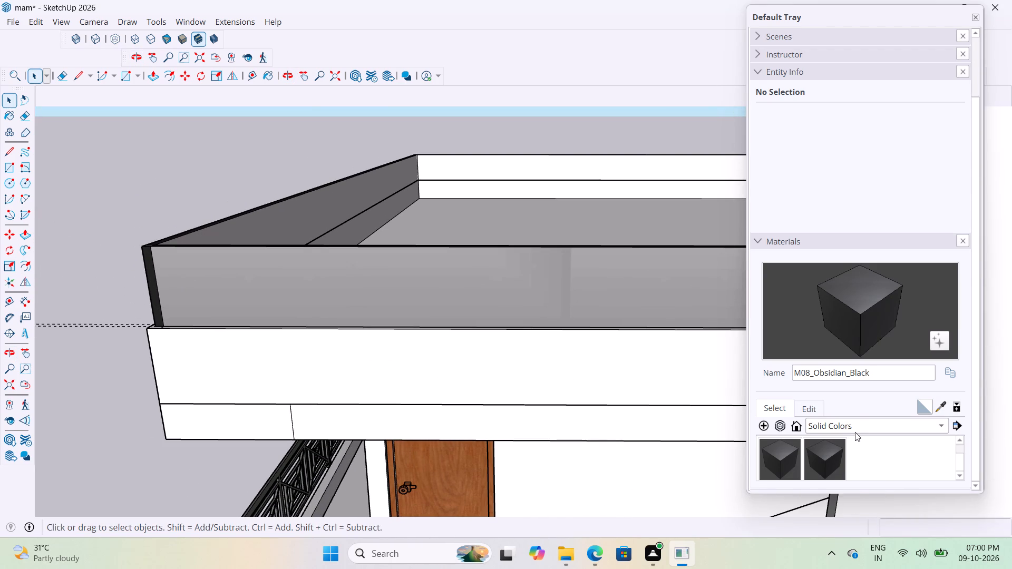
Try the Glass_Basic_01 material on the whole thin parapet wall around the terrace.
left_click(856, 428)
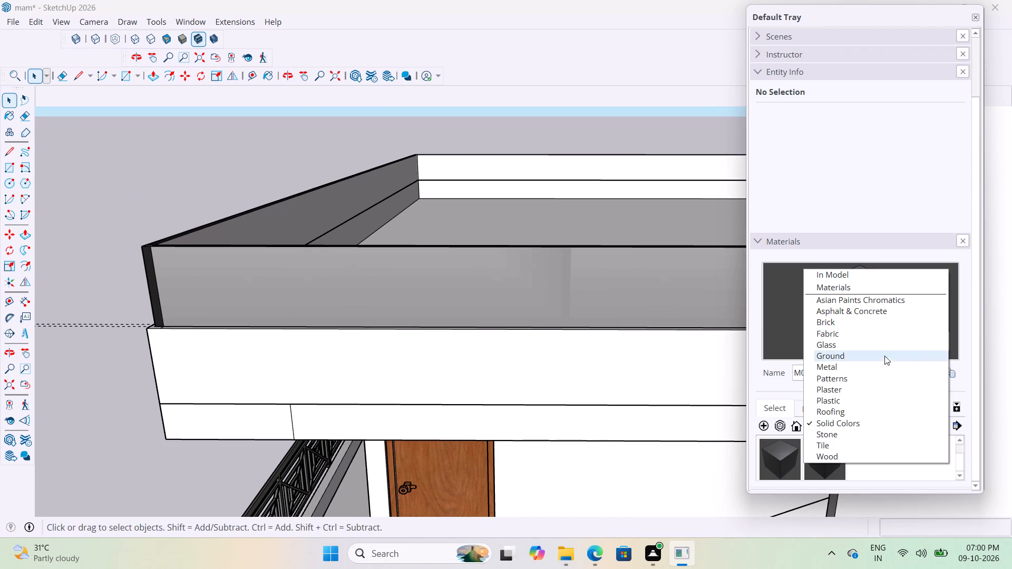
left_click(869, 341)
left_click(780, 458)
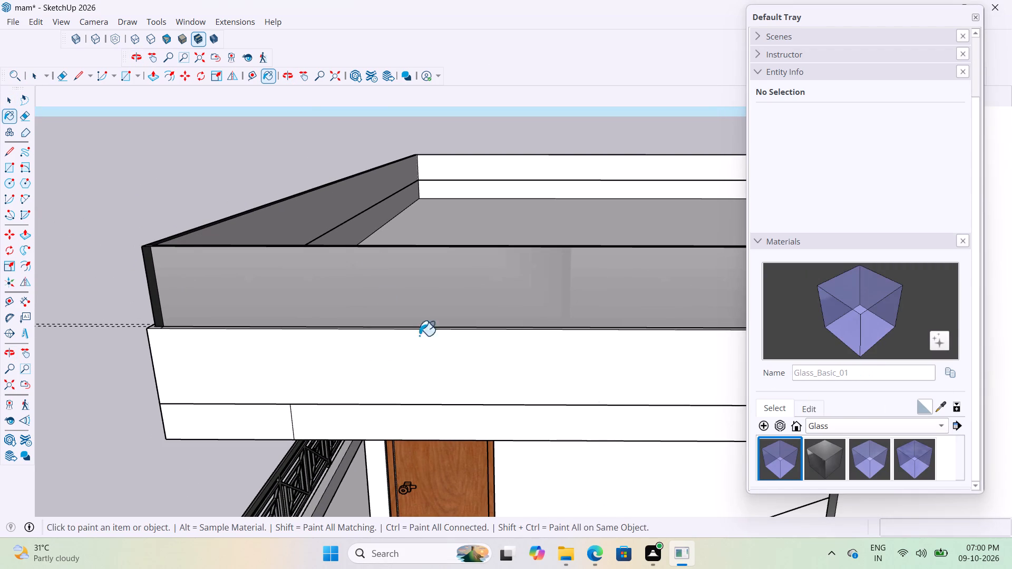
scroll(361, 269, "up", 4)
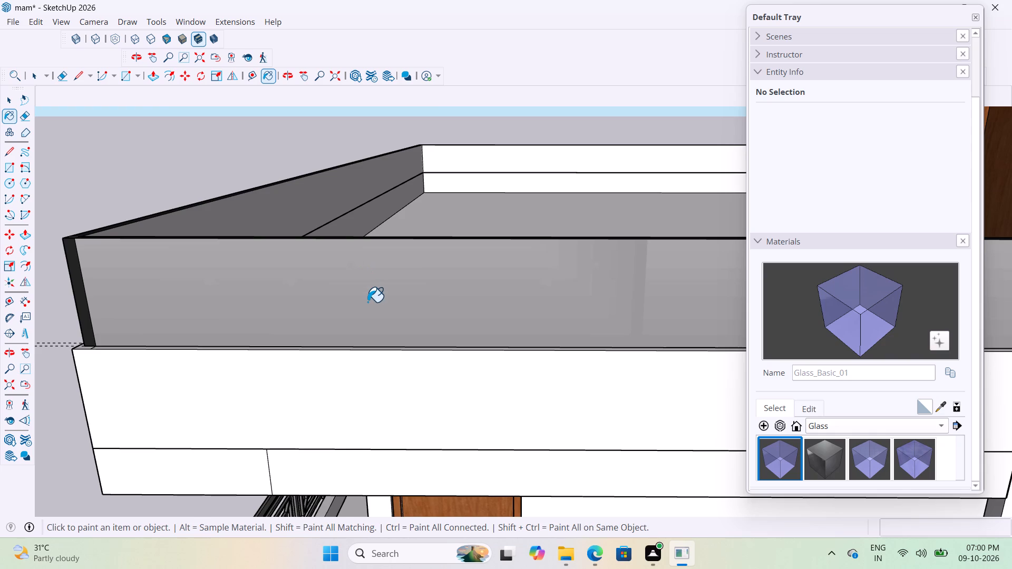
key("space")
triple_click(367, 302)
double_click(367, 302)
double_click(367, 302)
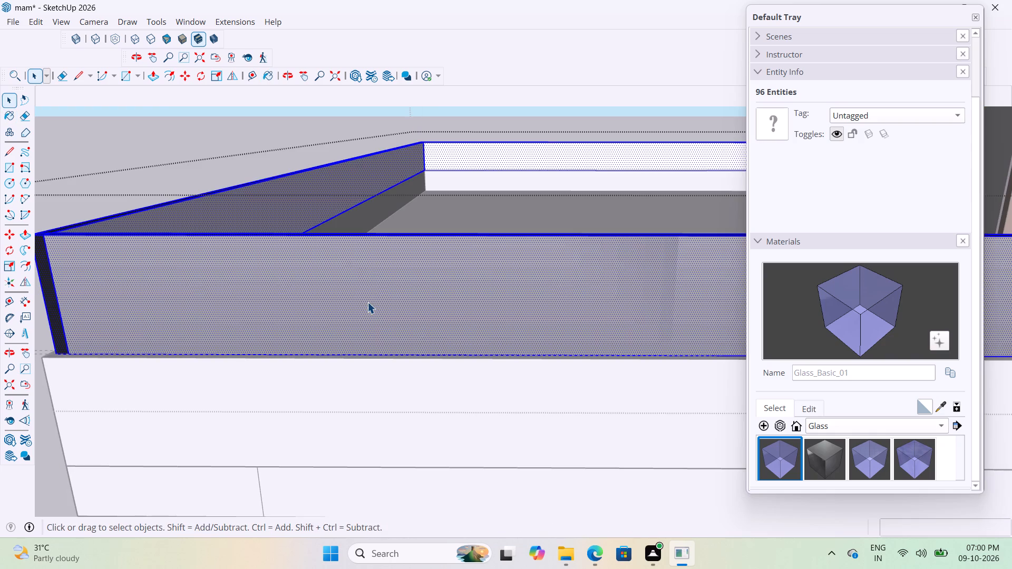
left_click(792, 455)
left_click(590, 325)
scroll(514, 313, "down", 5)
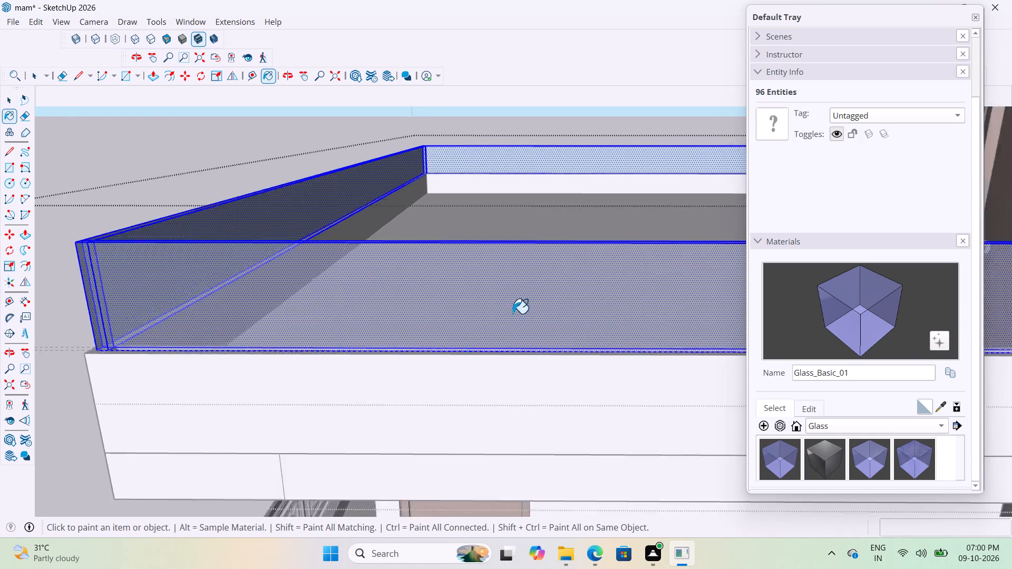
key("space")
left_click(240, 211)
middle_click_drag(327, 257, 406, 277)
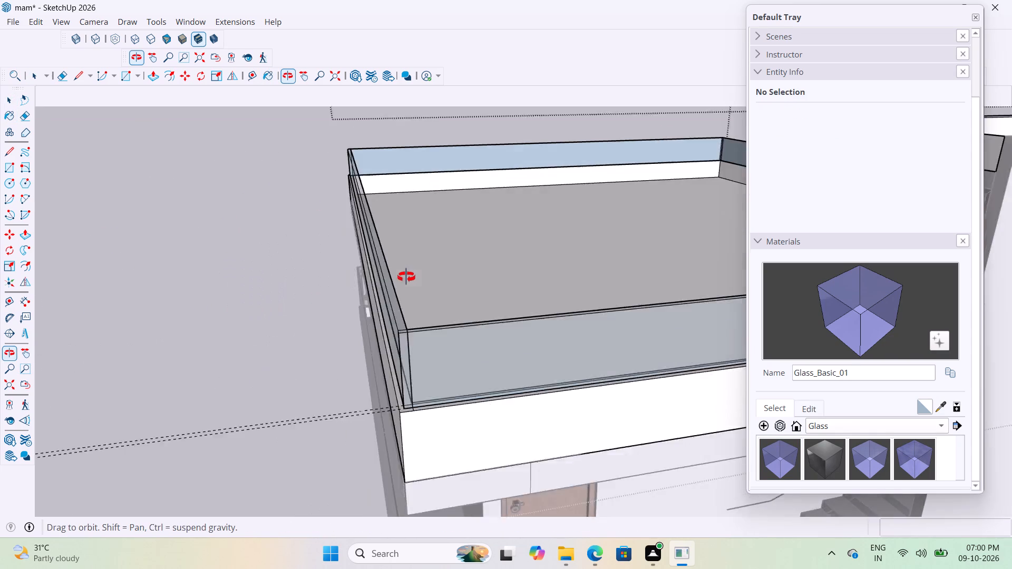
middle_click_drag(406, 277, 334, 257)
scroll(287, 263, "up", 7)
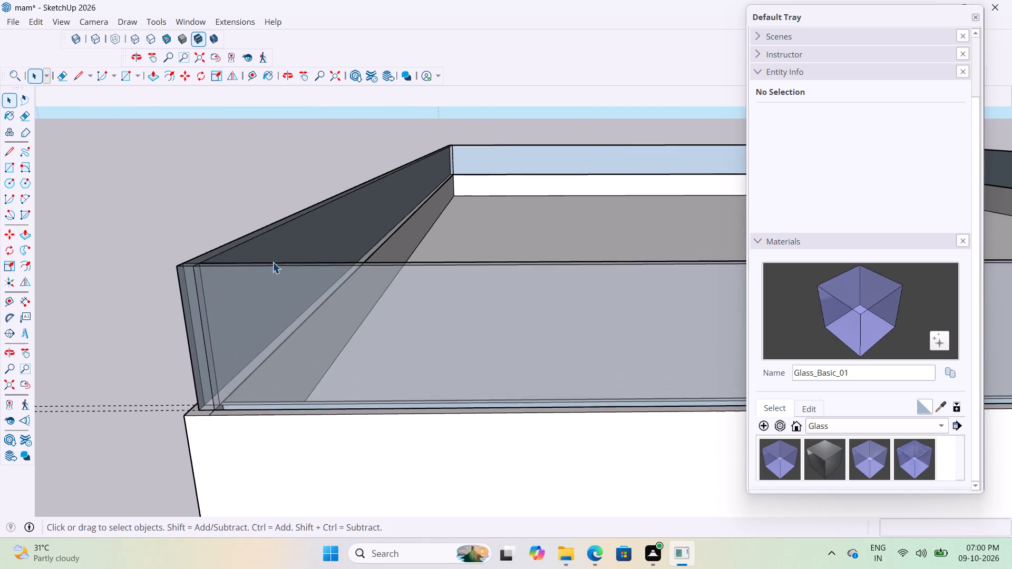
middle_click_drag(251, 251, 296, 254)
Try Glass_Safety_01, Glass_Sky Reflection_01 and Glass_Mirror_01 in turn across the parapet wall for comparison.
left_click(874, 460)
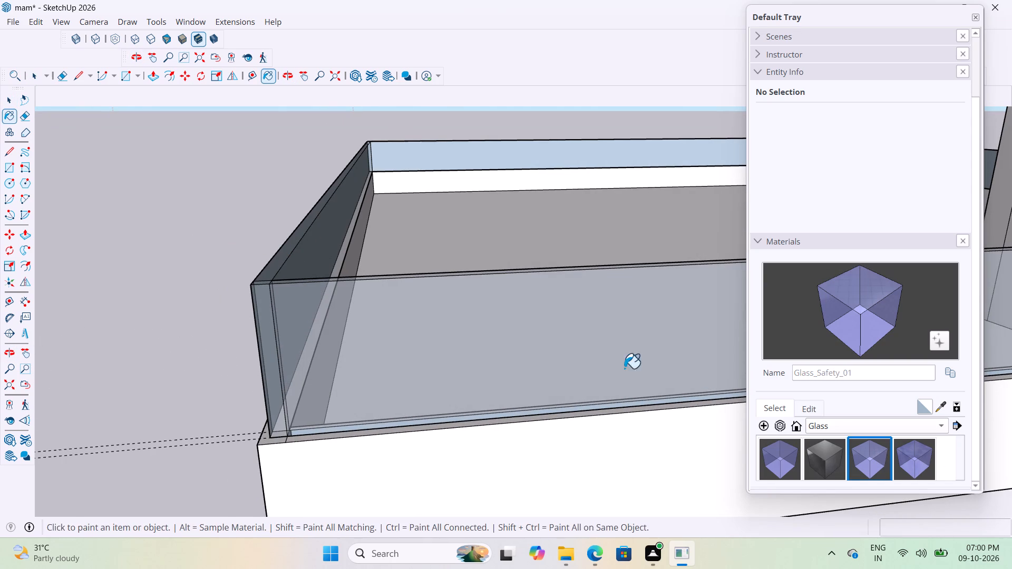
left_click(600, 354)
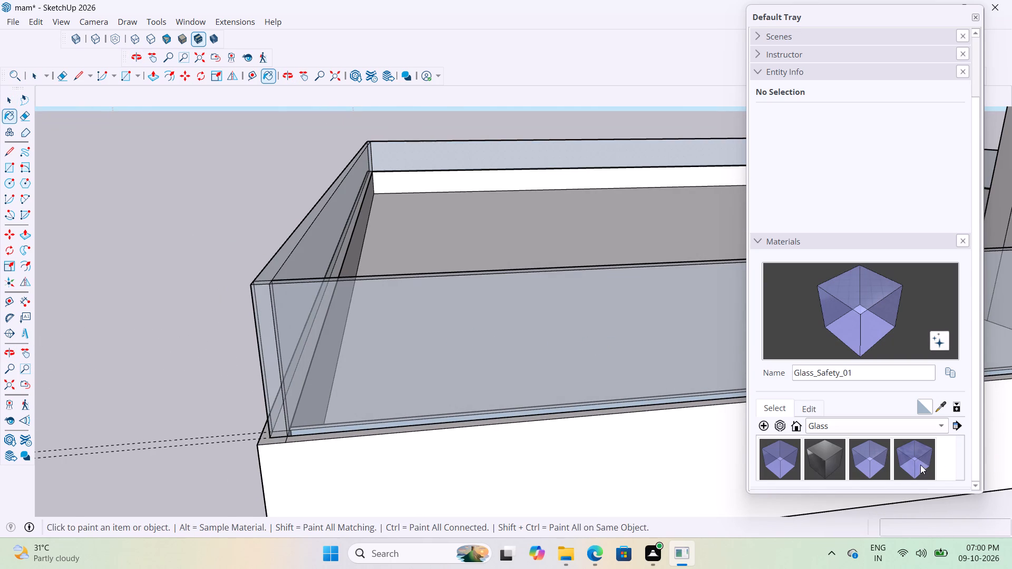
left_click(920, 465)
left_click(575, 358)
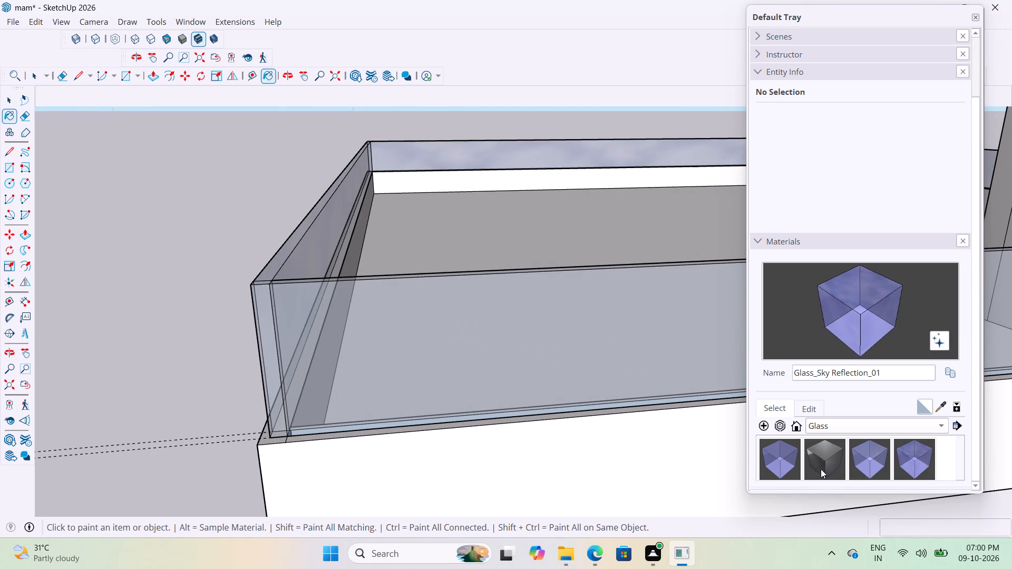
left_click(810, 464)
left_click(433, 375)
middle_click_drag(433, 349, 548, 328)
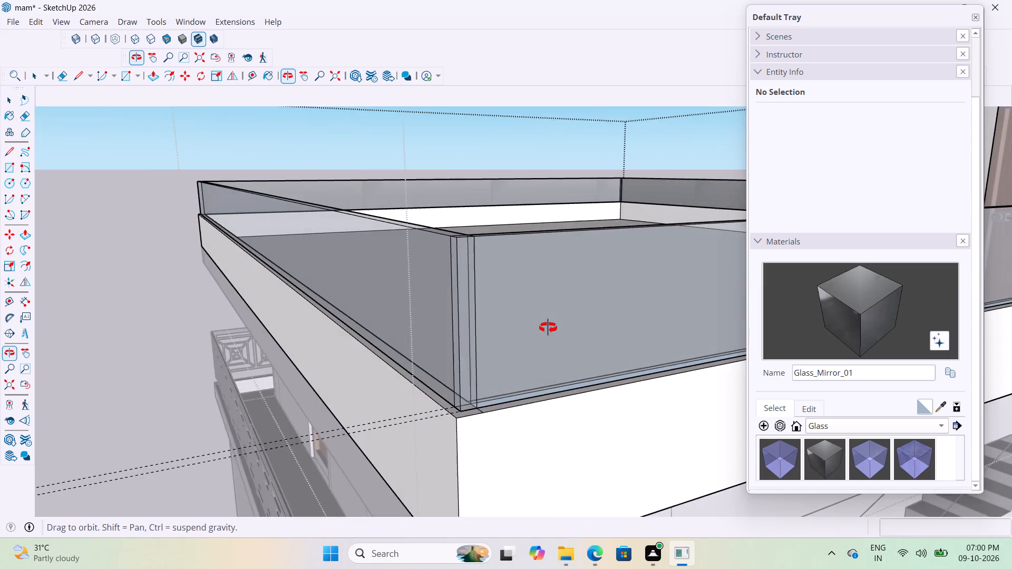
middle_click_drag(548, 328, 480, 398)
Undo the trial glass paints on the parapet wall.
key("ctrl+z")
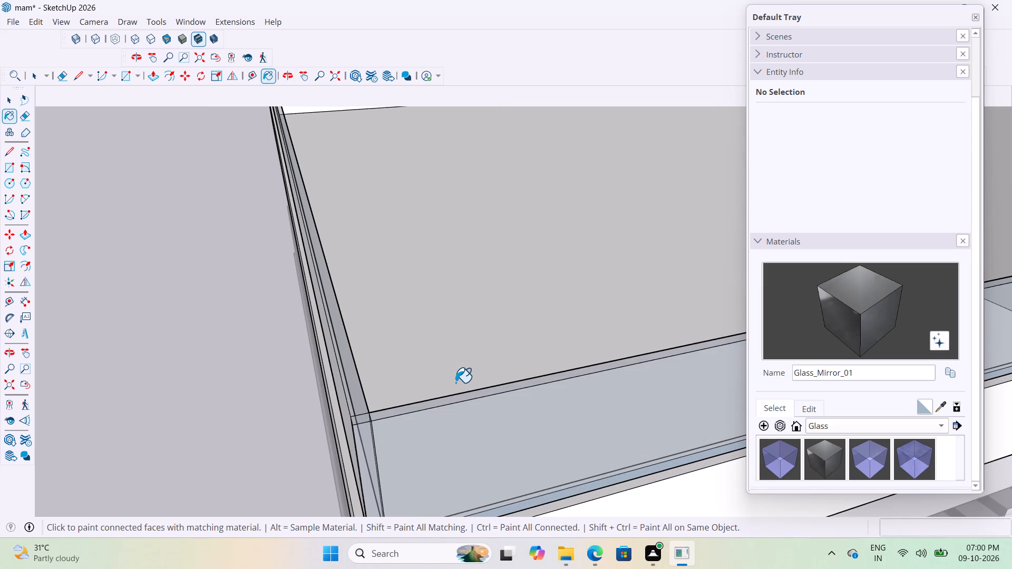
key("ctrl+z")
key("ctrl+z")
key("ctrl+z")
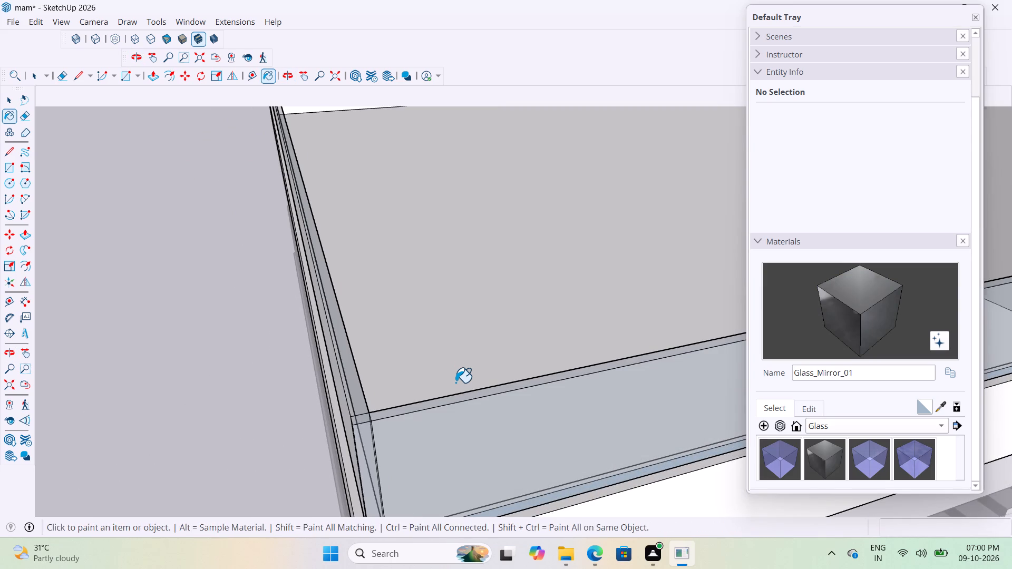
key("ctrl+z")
Examine the parapet's mirror faces and black trim at the corner above the glass balcony, then leave its group.
scroll(397, 316, "down", 12)
key("space")
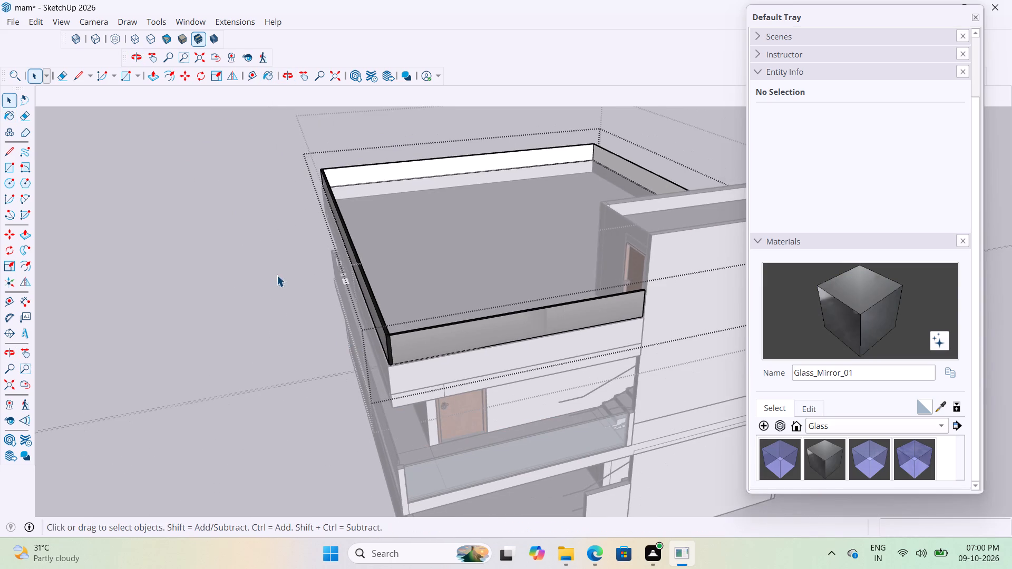
left_click(275, 275)
middle_click_drag(524, 409, 463, 330)
scroll(382, 212, "up", 7)
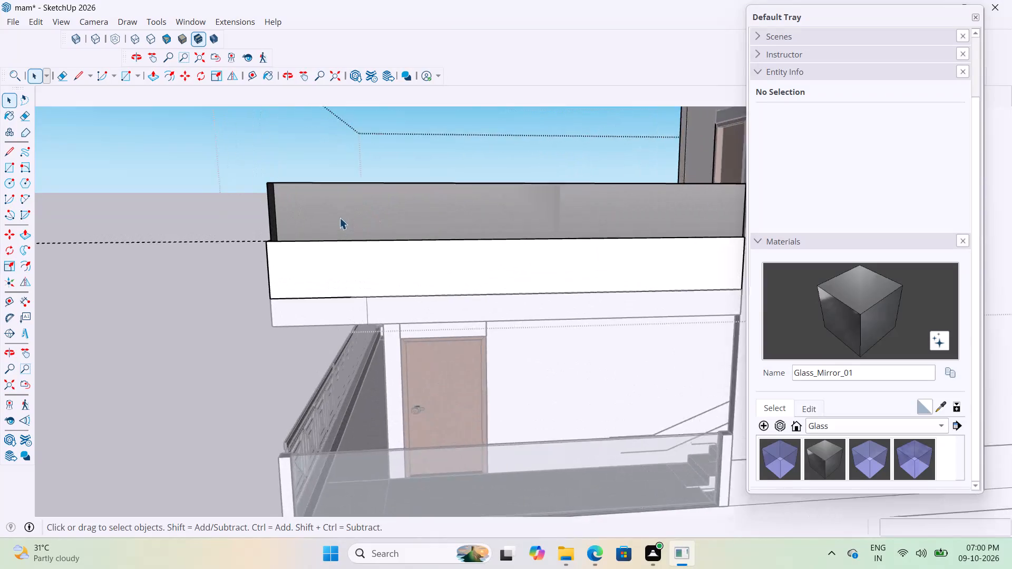
scroll(339, 218, "up", 2)
middle_click_drag(336, 155, 393, 249)
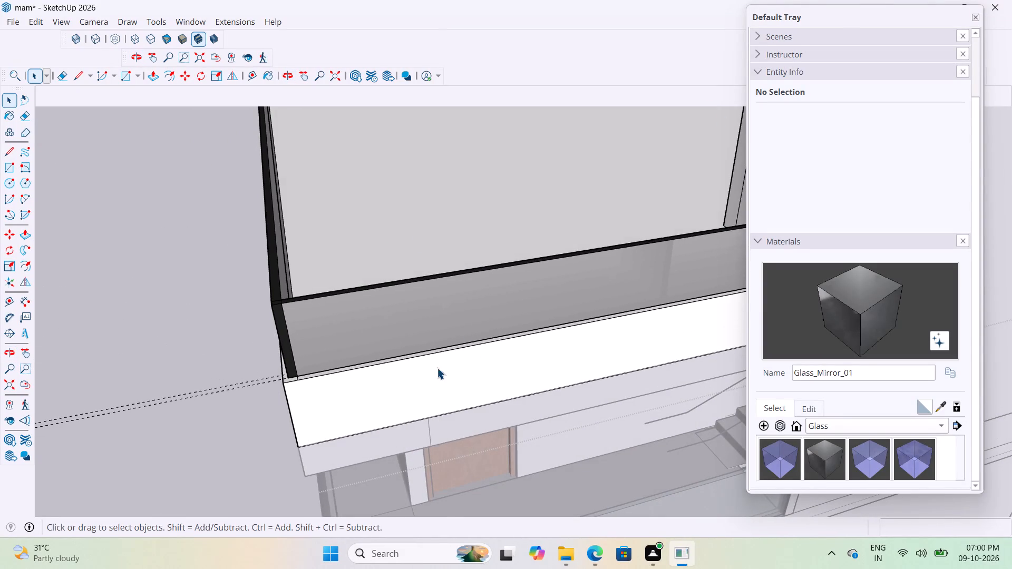
scroll(296, 390, "up", 7)
middle_click_drag(494, 193, 443, 176)
left_click_drag(387, 171, 396, 183)
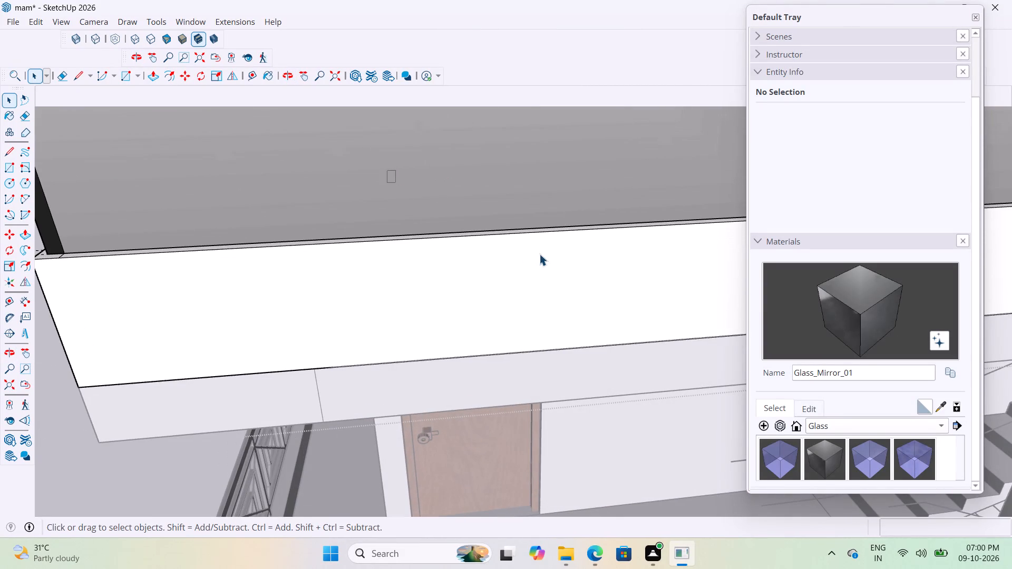
scroll(548, 273, "down", 8)
double_click(402, 237)
scroll(361, 243, "up", 11)
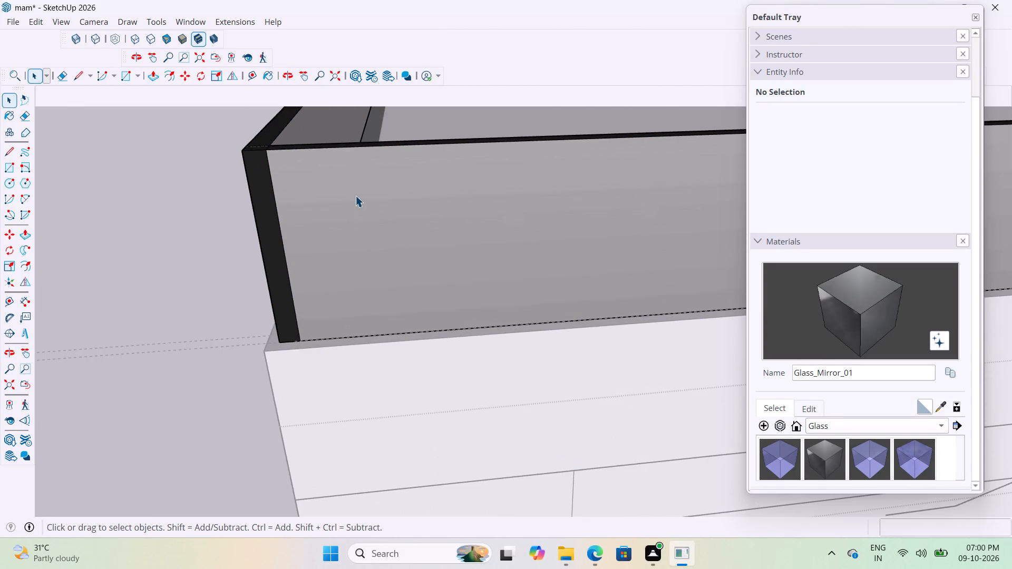
middle_click_drag(398, 212, 353, 240)
scroll(308, 224, "up", 1)
scroll(308, 224, "down", 4)
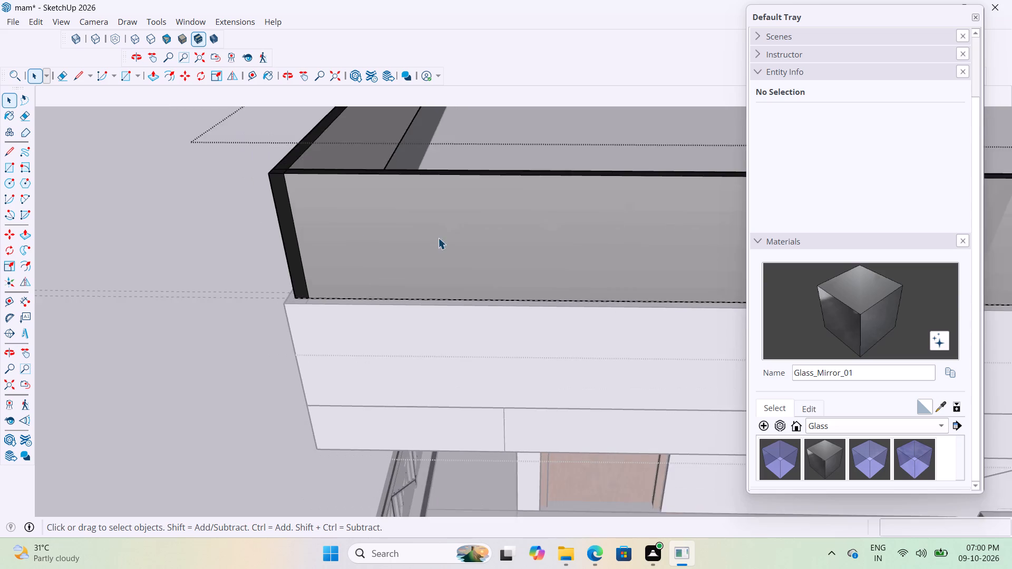
scroll(438, 238, "down", 12)
left_click(251, 370)
scroll(309, 267, "down", 11)
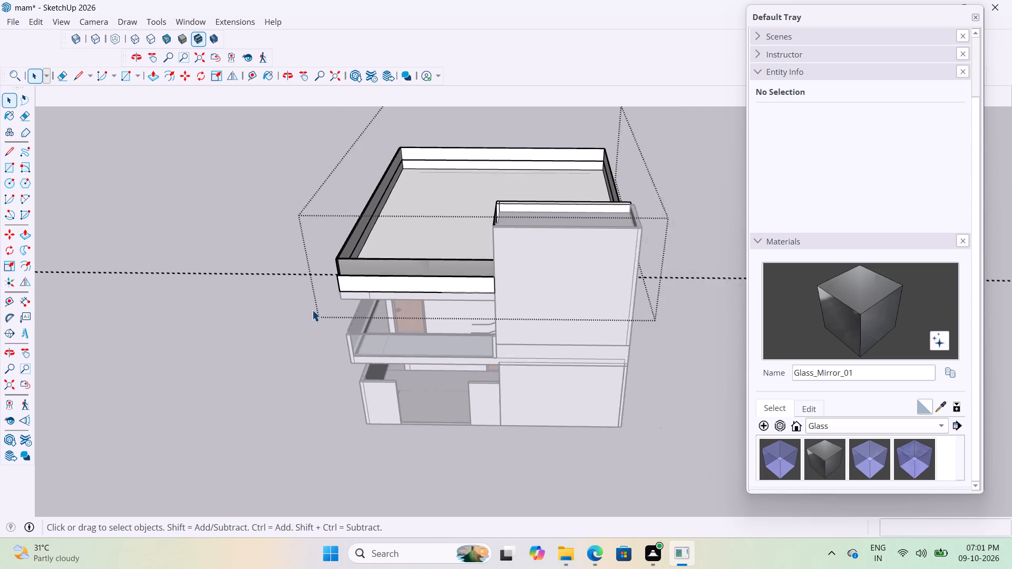
Close the Default Tray.
left_click(977, 18)
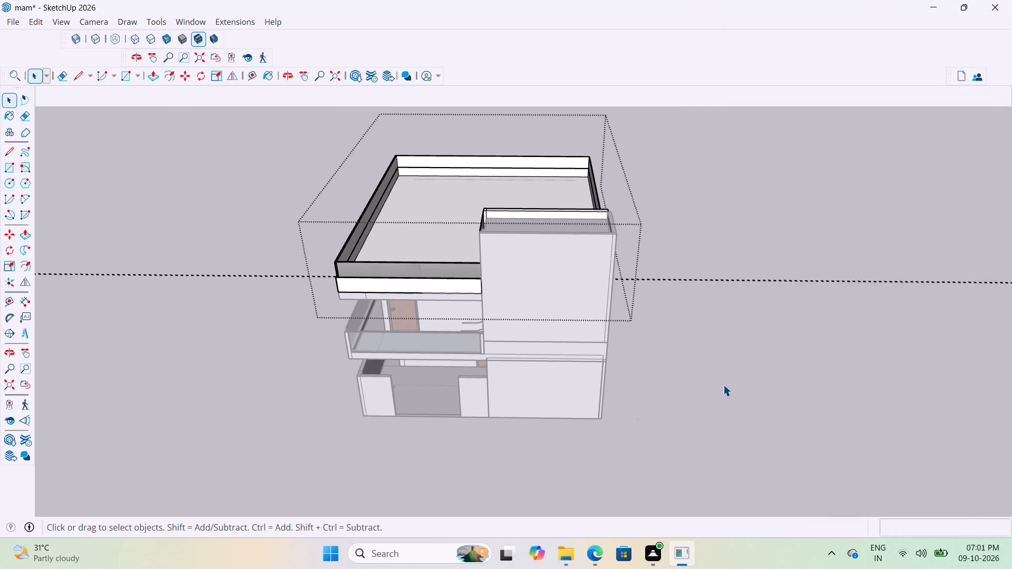
Leave the terrace group and examine the building's front and the open top of the stair room.
left_click(723, 385)
scroll(448, 305, "up", 4)
middle_click_drag(485, 262, 464, 207)
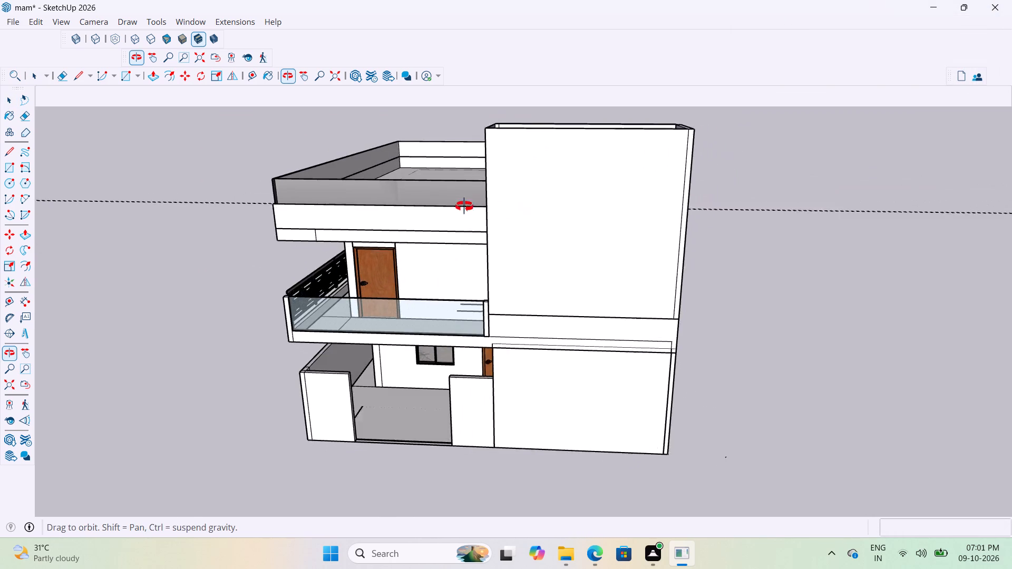
middle_click_drag(464, 207, 434, 217)
scroll(574, 199, "up", 4)
scroll(512, 269, "down", 9)
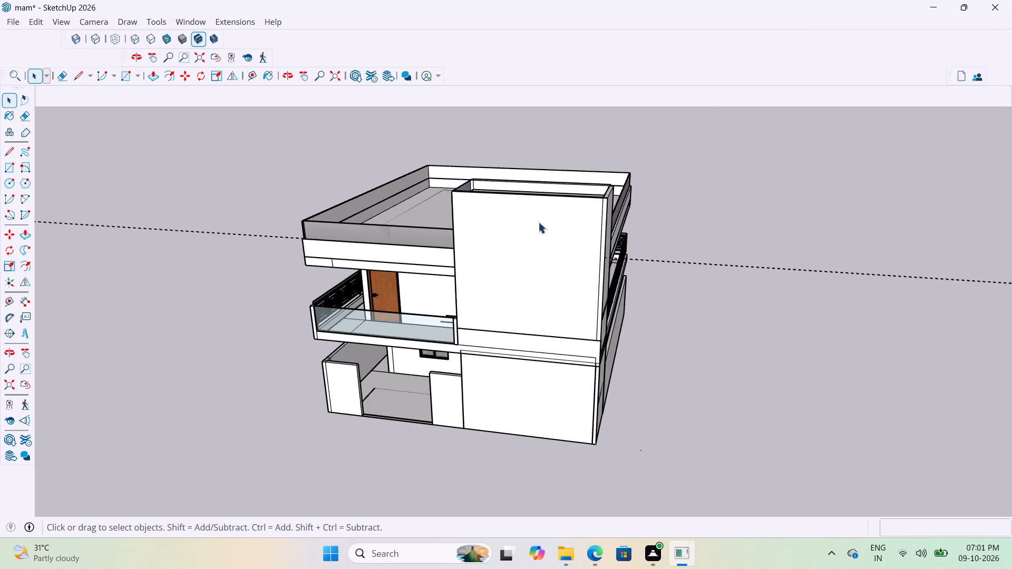
scroll(544, 205, "up", 1)
middle_click_drag(593, 166, 621, 139)
scroll(557, 172, "up", 1)
middle_click_drag(586, 152, 792, 144)
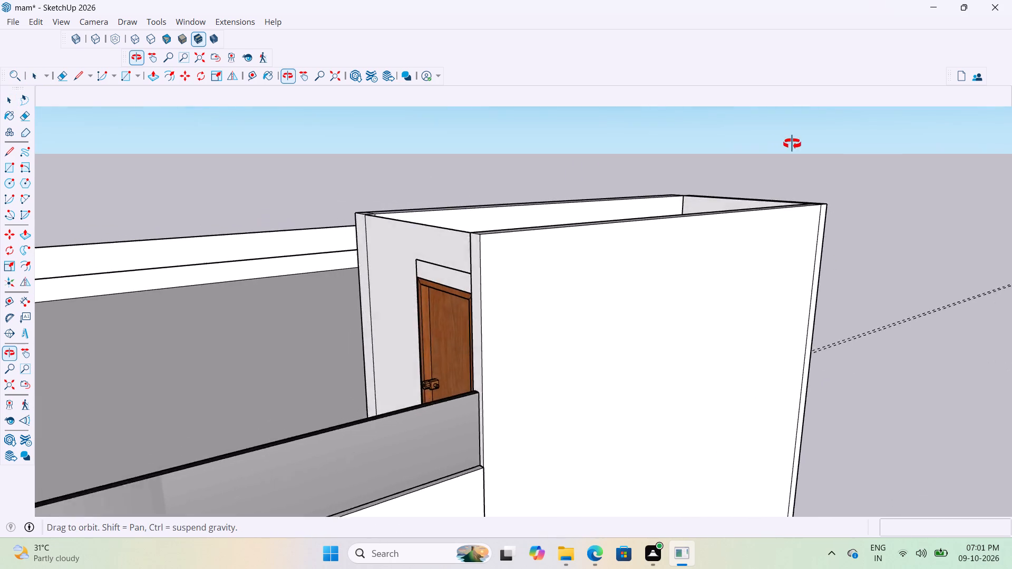
middle_click_drag(792, 144, 706, 215)
scroll(513, 292, "up", 3)
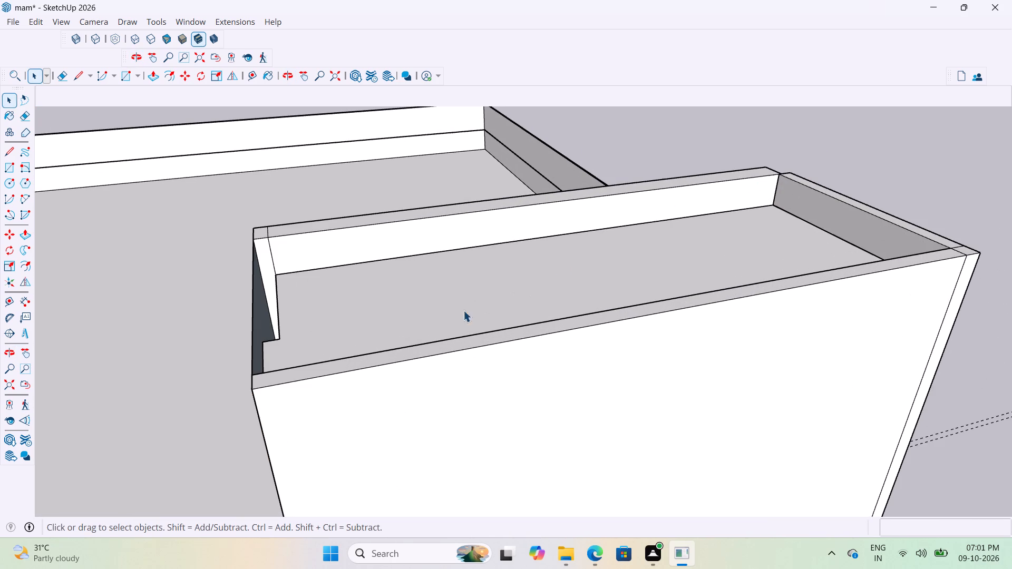
Extend the end of the stair room's roof slab by 4 inches to fill the gap on the door side.
scroll(414, 323, "up", 3)
middle_click_drag(411, 297, 412, 353)
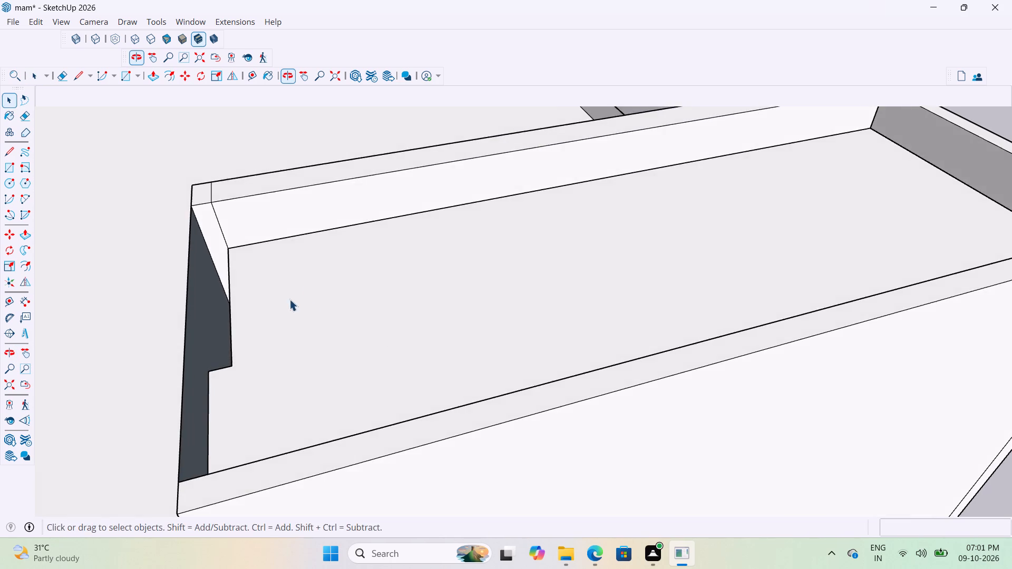
middle_click_drag(327, 276, 416, 351)
middle_click_drag(371, 352, 409, 320)
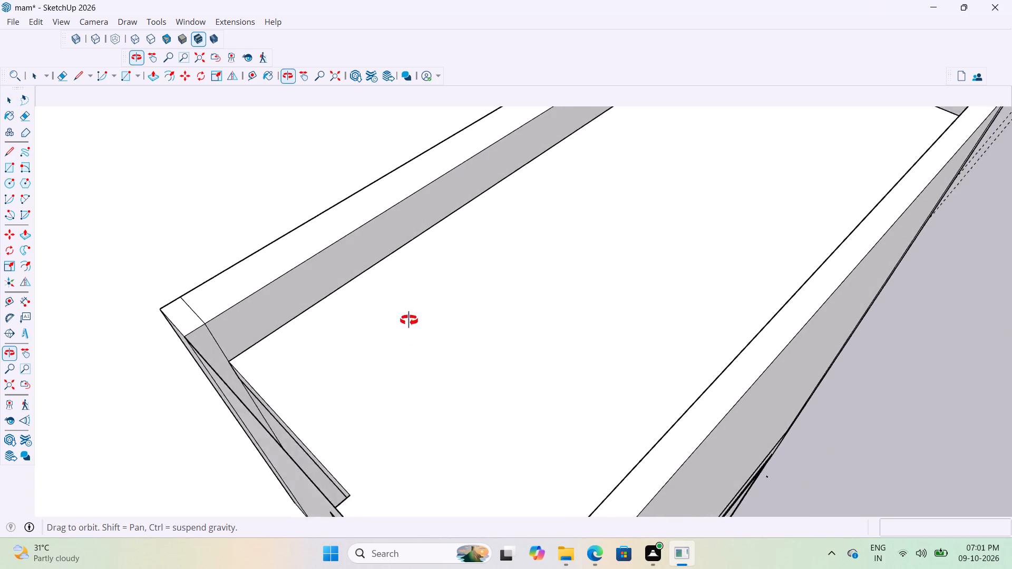
middle_click_drag(409, 320, 424, 313)
scroll(302, 421, "up", 7)
middle_click_drag(365, 435, 286, 405)
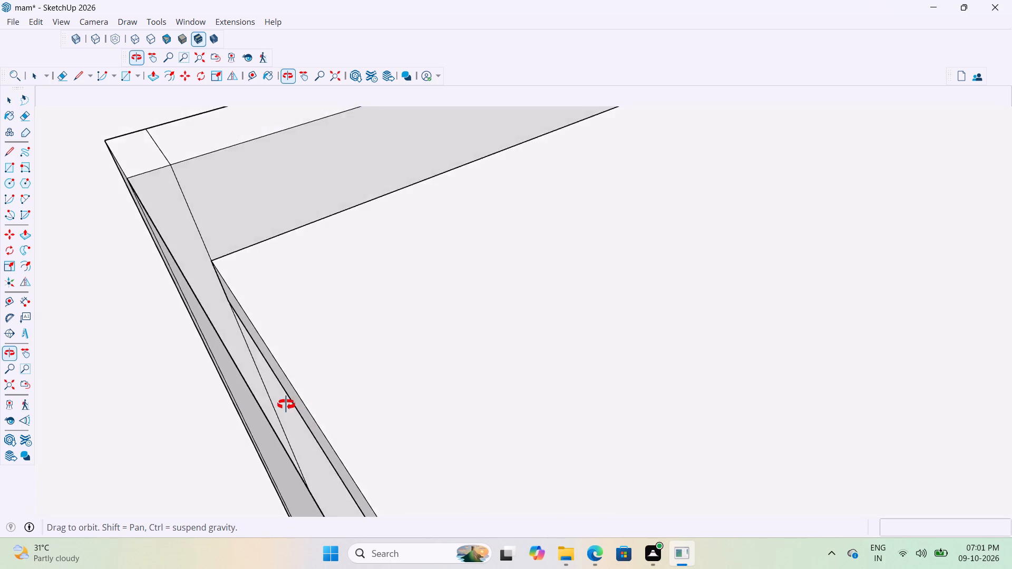
middle_click_drag(286, 405, 284, 391)
scroll(284, 391, "up", 5)
double_click(300, 380)
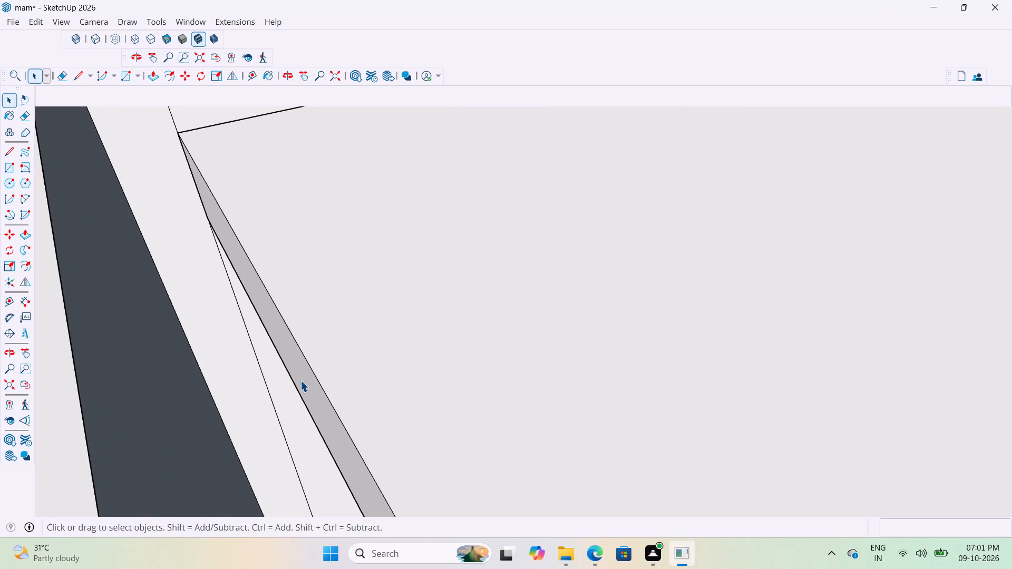
left_click(307, 381)
key("p")
left_click(307, 381)
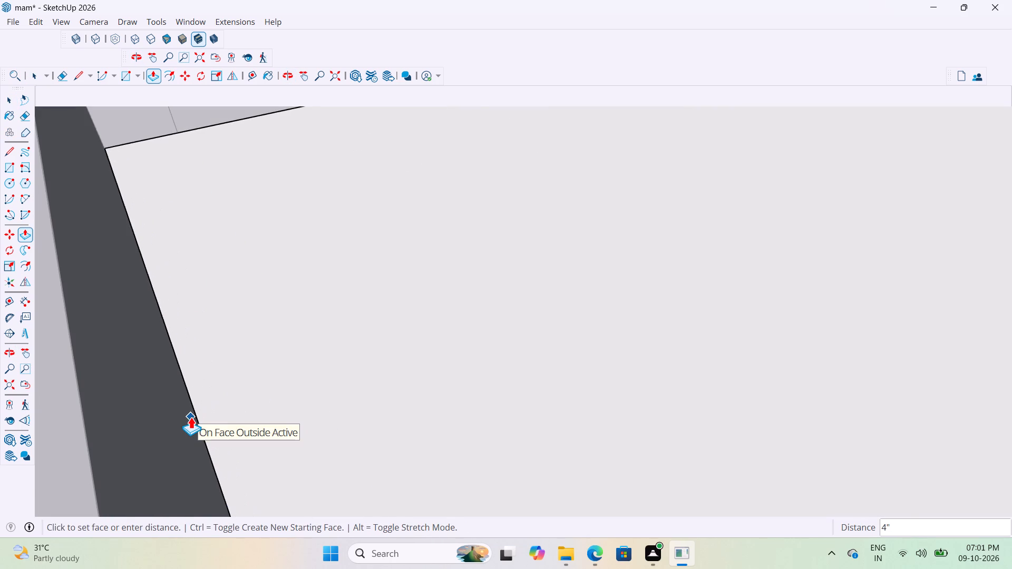
scroll(191, 417, "down", 9)
left_click(177, 374)
scroll(289, 326, "down", 4)
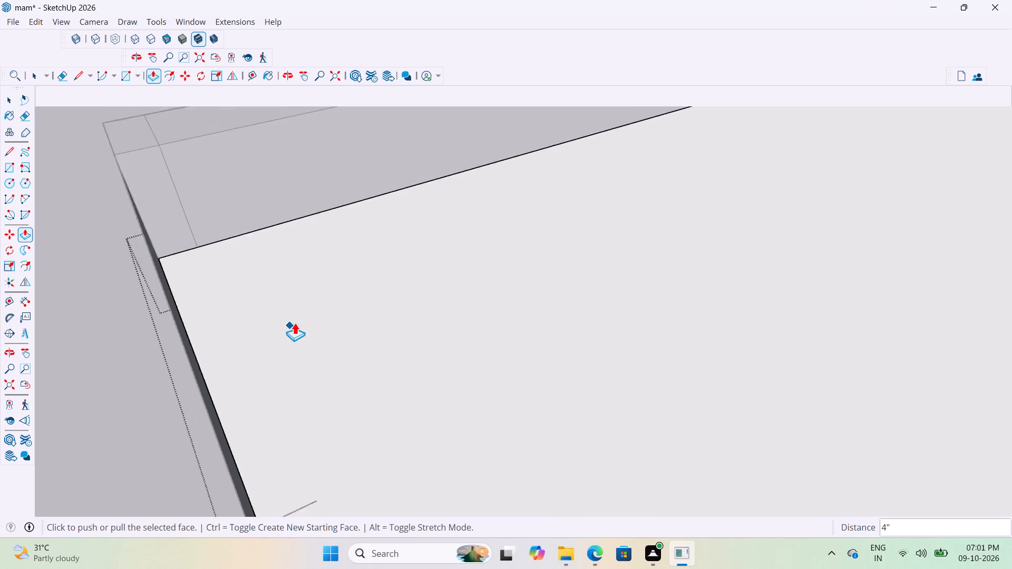
scroll(297, 320, "down", 16)
key("space")
left_click(842, 326)
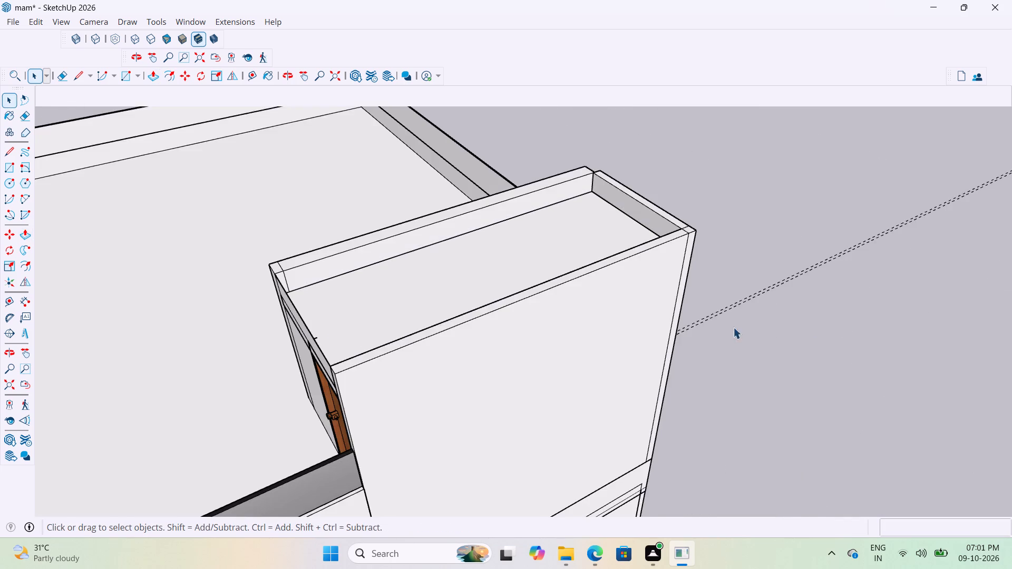
Examine the stair room's wall above the door, the side balcony railing and the building's front.
middle_click_drag(709, 310, 735, 215)
scroll(479, 233, "up", 5)
middle_click_drag(478, 225, 611, 182)
scroll(608, 188, "up", 4)
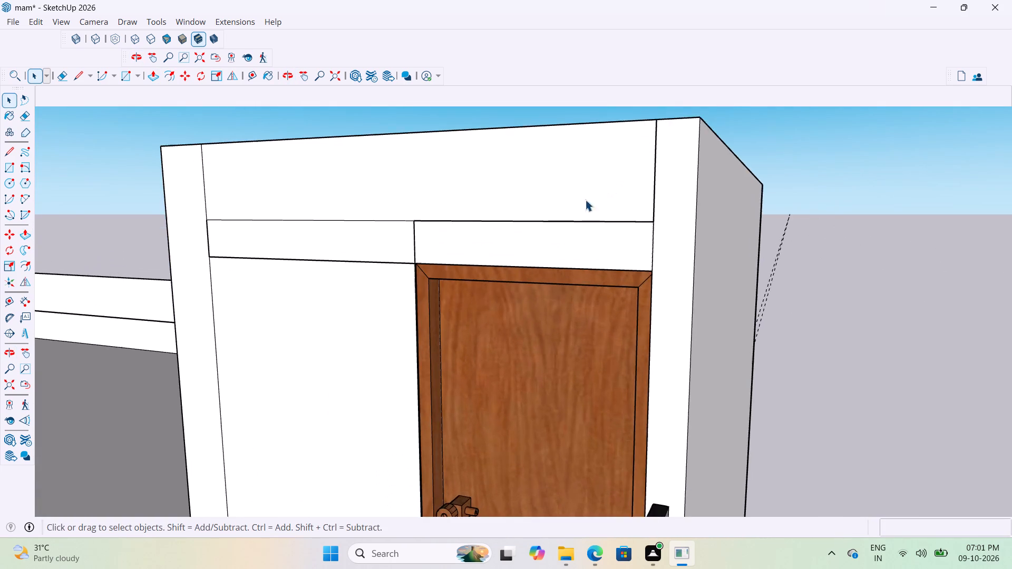
scroll(432, 217, "up", 6)
middle_click_drag(466, 237, 274, 357)
scroll(251, 339, "down", 2)
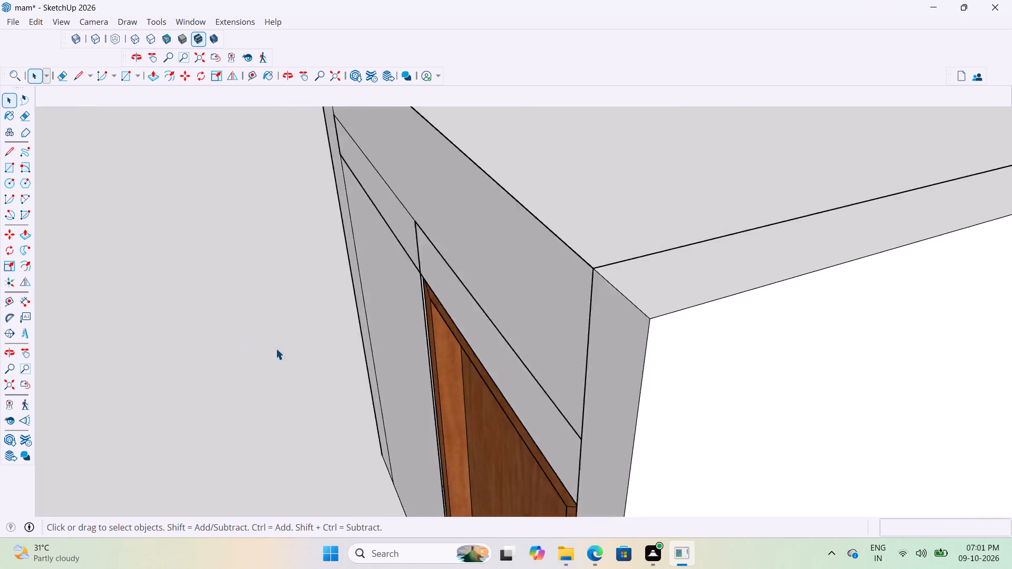
scroll(276, 348, "down", 15)
left_click(699, 391)
middle_click_drag(708, 383, 533, 290)
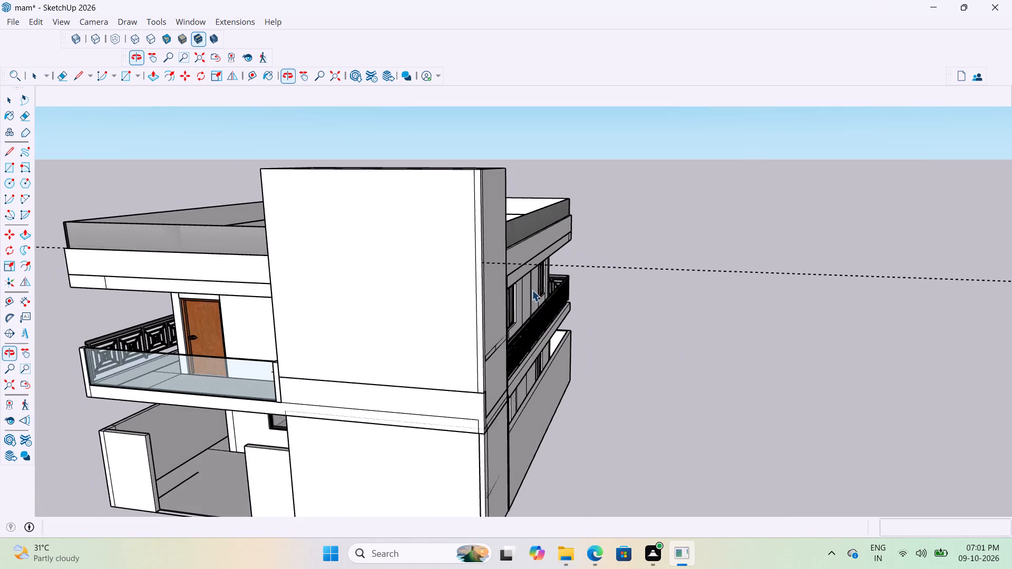
scroll(488, 303, "down", 10)
scroll(420, 370, "up", 12)
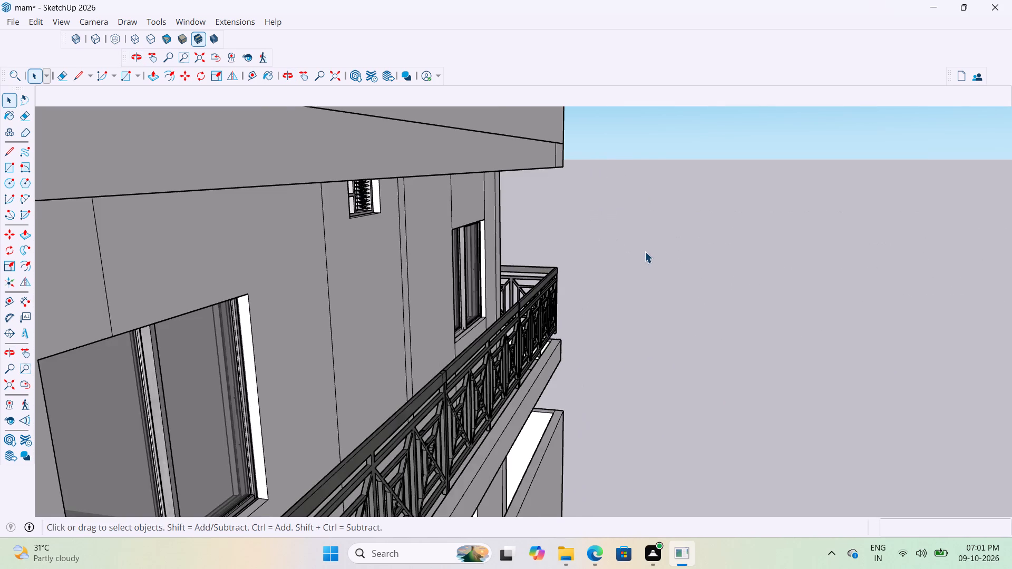
scroll(626, 283, "down", 5)
middle_click_drag(602, 212, 721, 199)
scroll(647, 163, "up", 1)
scroll(492, 229, "down", 5)
Measure the width of the ground-floor entrance opening between the two front boundary walls.
scroll(410, 287, "up", 20)
scroll(410, 287, "up", 4)
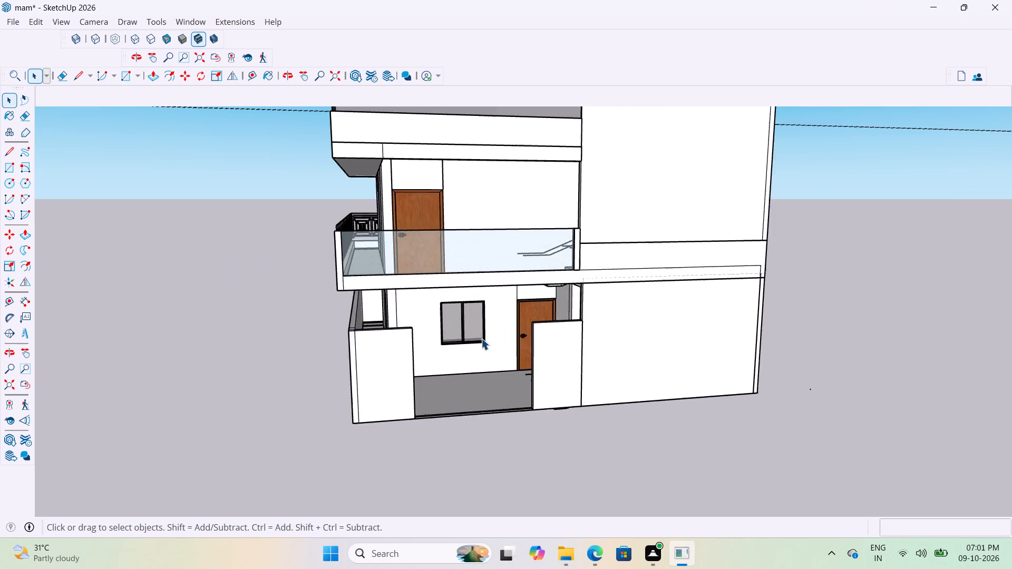
scroll(481, 338, "up", 4)
middle_click_drag(477, 329, 451, 318)
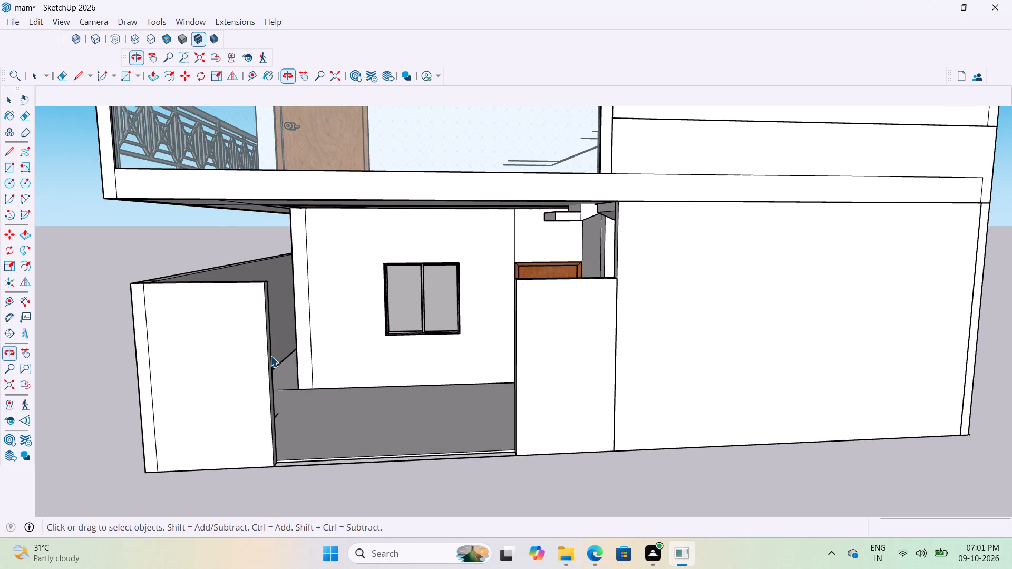
key("t")
left_click(267, 397)
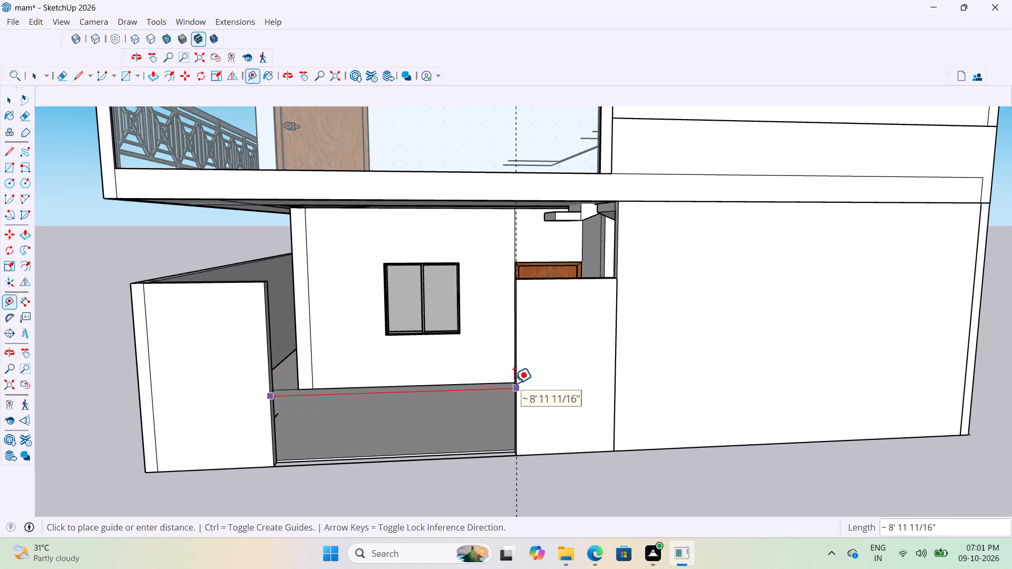
key("space")
Push the opening-side end of the front boundary wall beside the stair block in by 9 inches, widening the entrance.
middle_click_drag(514, 384, 609, 430)
scroll(620, 412, "up", 6)
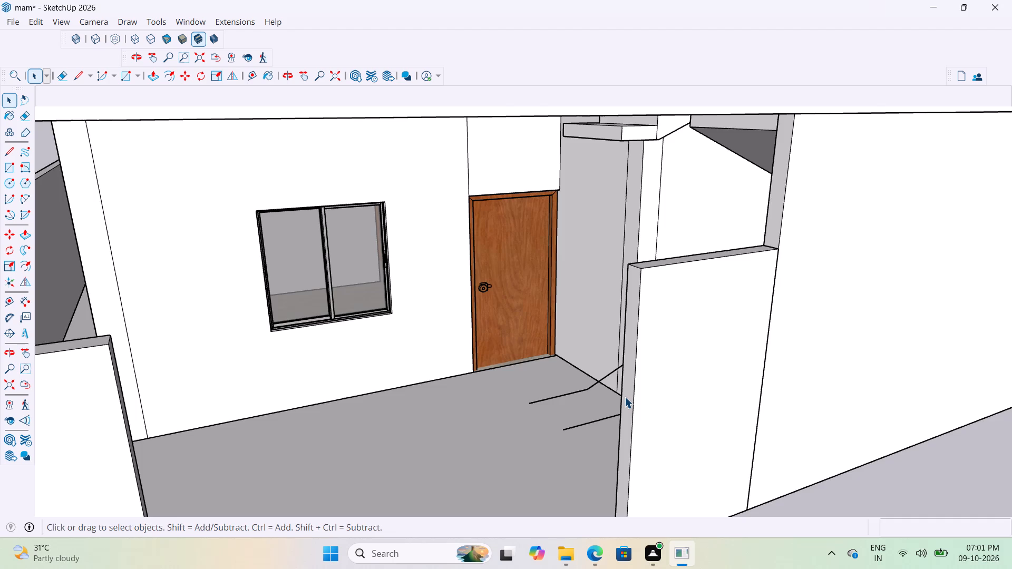
middle_click_drag(626, 397, 696, 413)
double_click(629, 396)
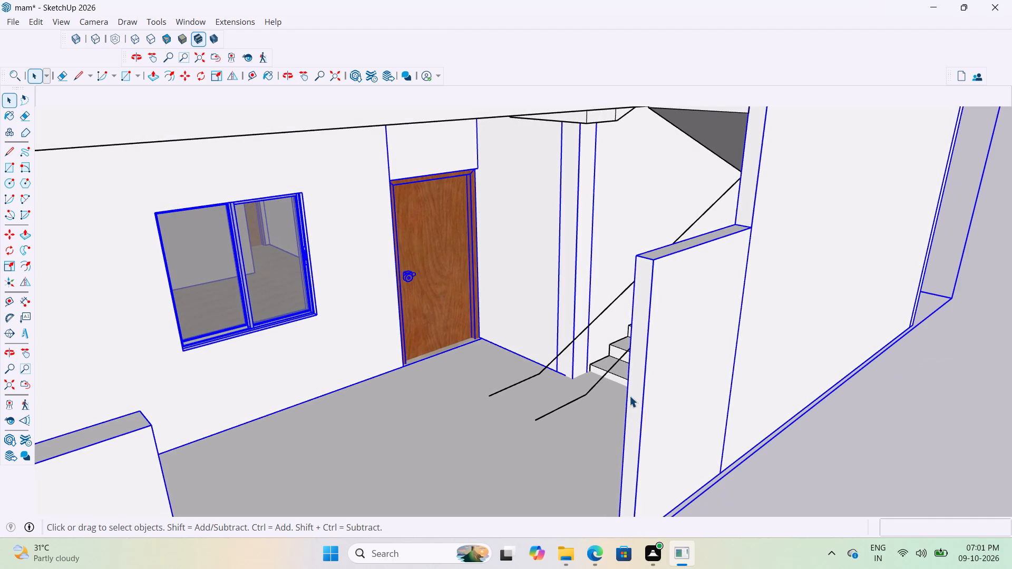
left_click(634, 397)
double_click(634, 397)
key("p")
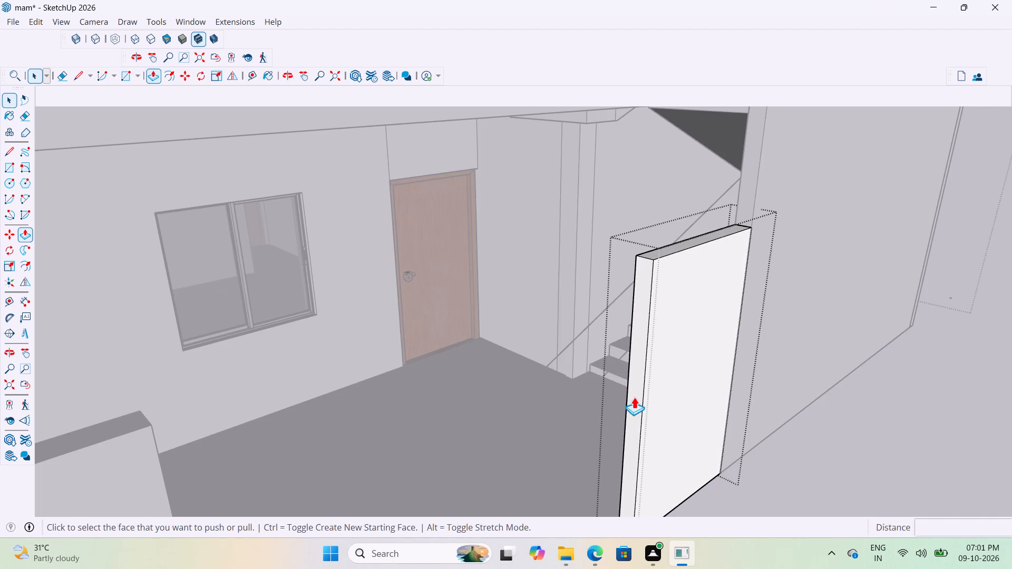
left_click(640, 387)
type("9\"")
key("Return")
scroll(259, 375, "down", 4)
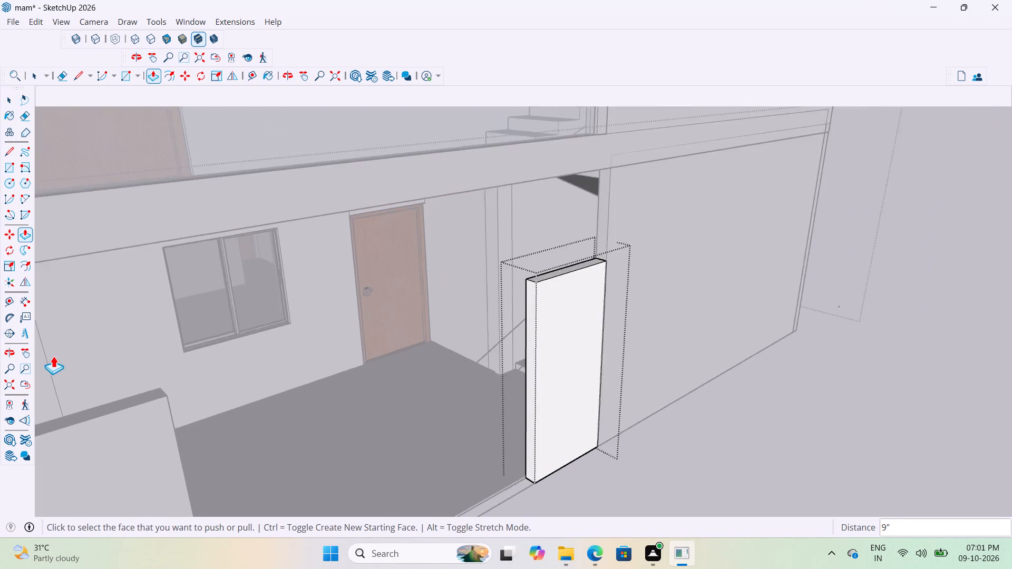
scroll(53, 356, "down", 5)
key("space")
left_click(573, 427)
Examine the ground-floor entrance and its two front boundary walls, then leave the ground-floor group.
middle_click_drag(658, 422, 572, 423)
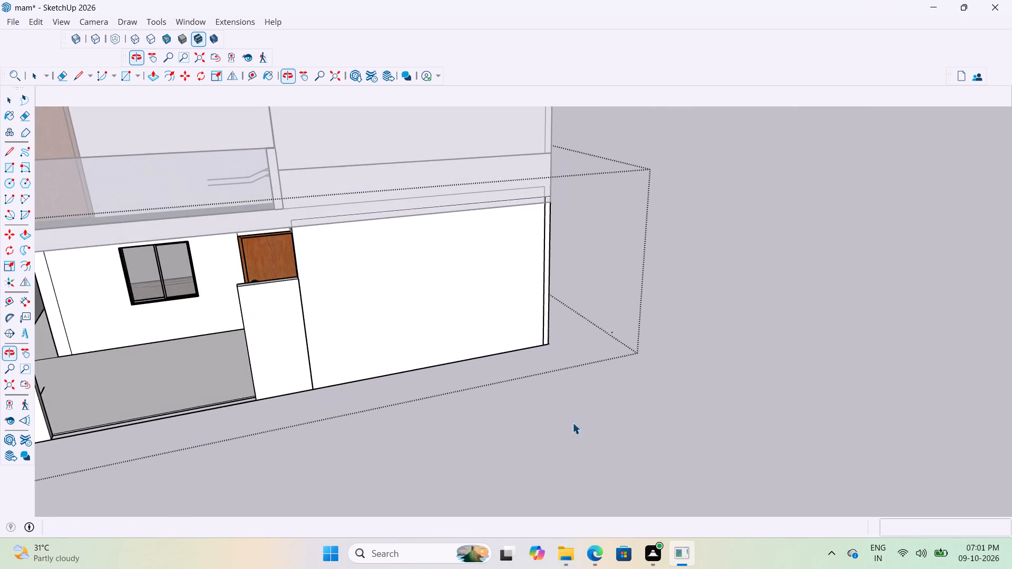
middle_click_drag(572, 423, 572, 423)
scroll(672, 300, "down", 5)
scroll(281, 391, "up", 9)
middle_click_drag(535, 320, 443, 348)
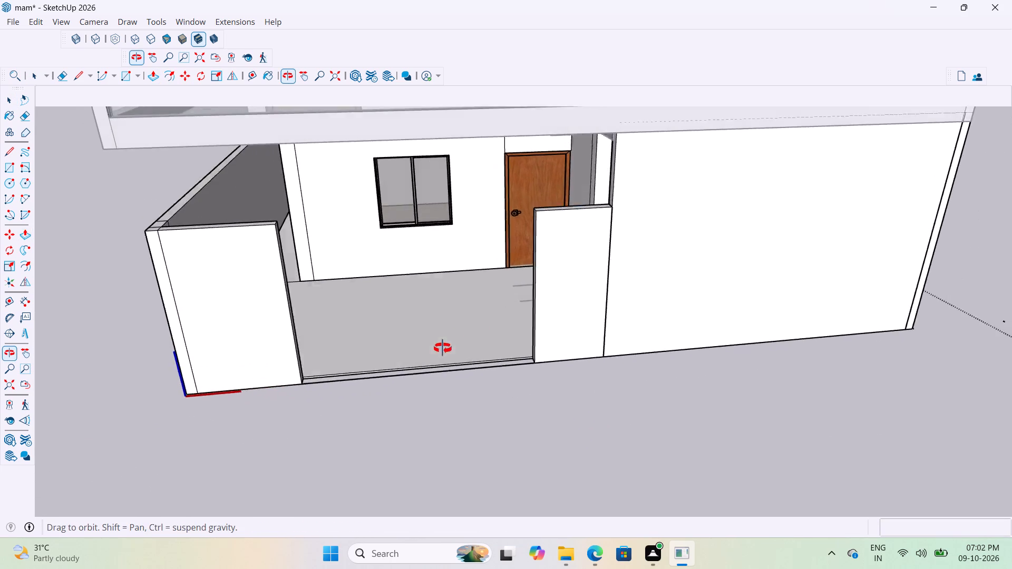
middle_click_drag(443, 348, 377, 346)
scroll(248, 237, "up", 3)
scroll(373, 254, "down", 10)
scroll(374, 335, "up", 8)
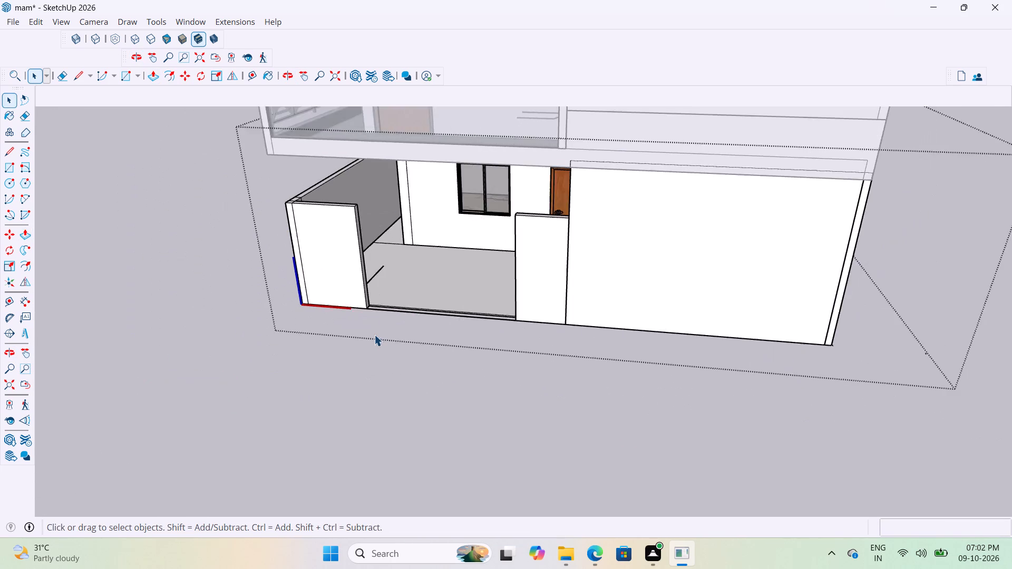
scroll(374, 335, "up", 2)
scroll(405, 295, "down", 6)
scroll(500, 318, "up", 12)
middle_click_drag(466, 306, 484, 360)
scroll(466, 435, "down", 10)
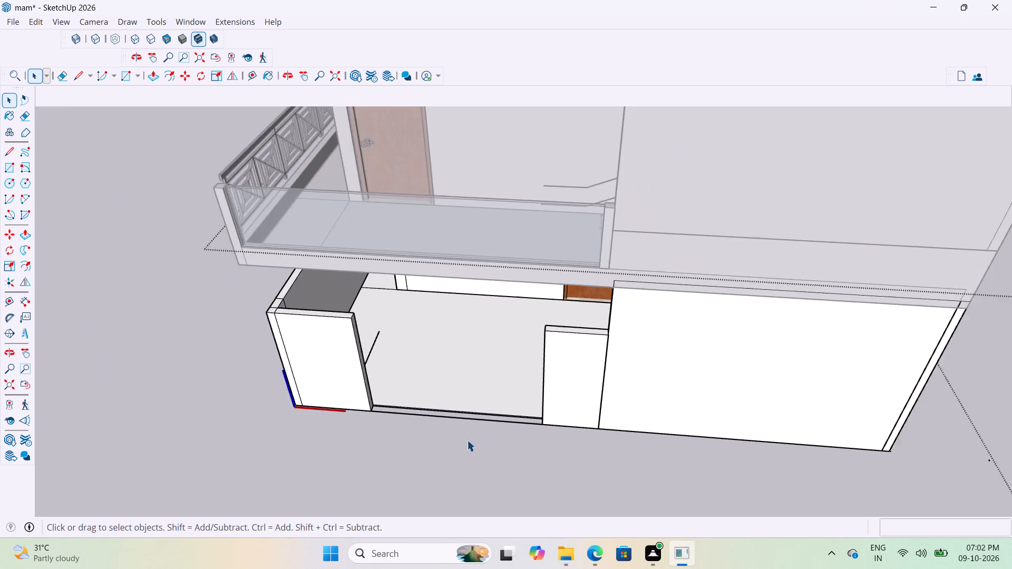
scroll(467, 440, "down", 5)
left_click(187, 437)
Examine the first-floor glass balcony, its door and side railing, and the whole front of the building.
scroll(392, 289, "up", 10)
middle_click_drag(398, 284, 444, 272)
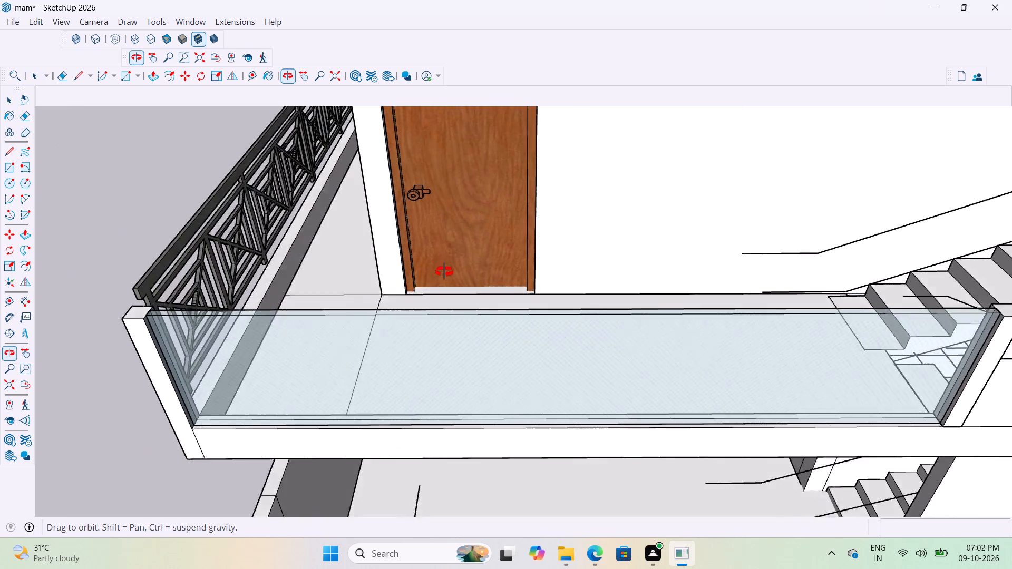
middle_click_drag(444, 272, 416, 237)
scroll(361, 264, "up", 3)
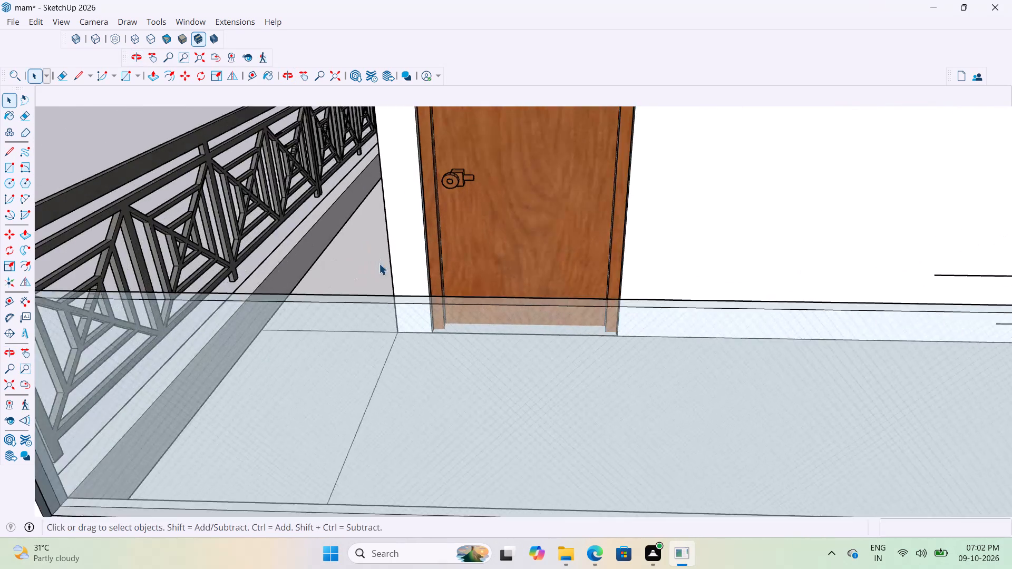
middle_click_drag(382, 264, 436, 301)
scroll(436, 301, "down", 10)
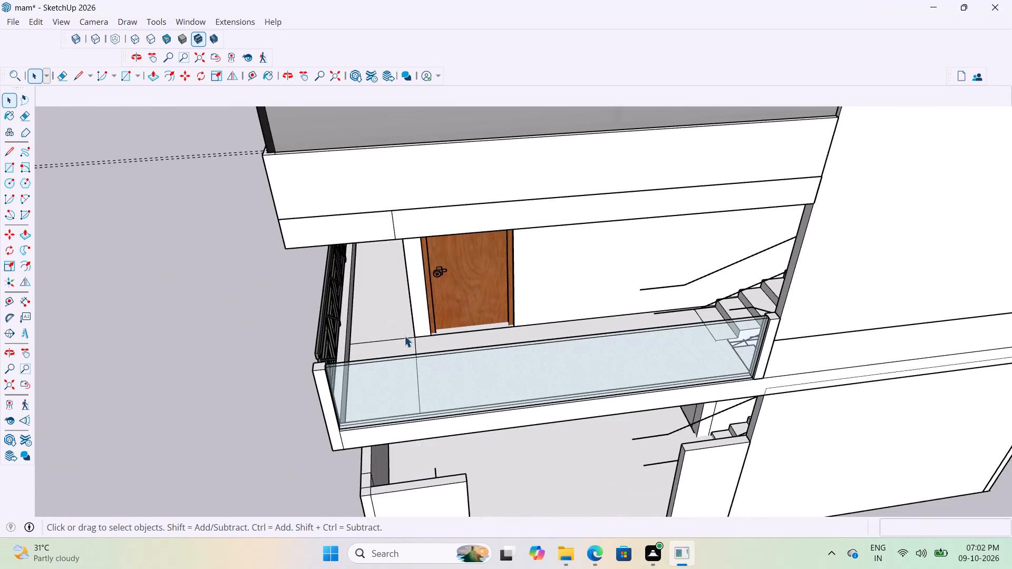
scroll(326, 338, "down", 9)
middle_click_drag(437, 344, 396, 330)
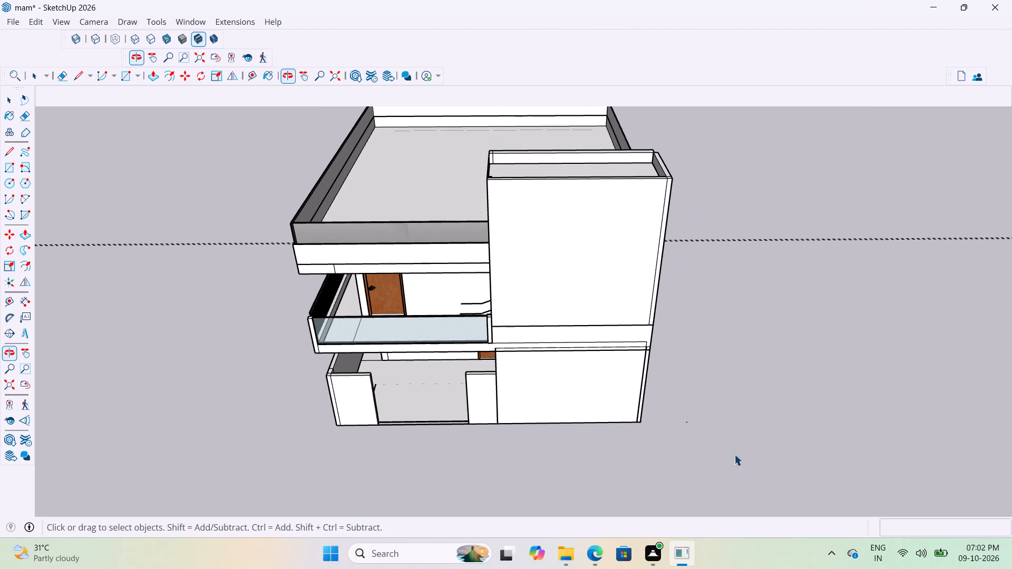